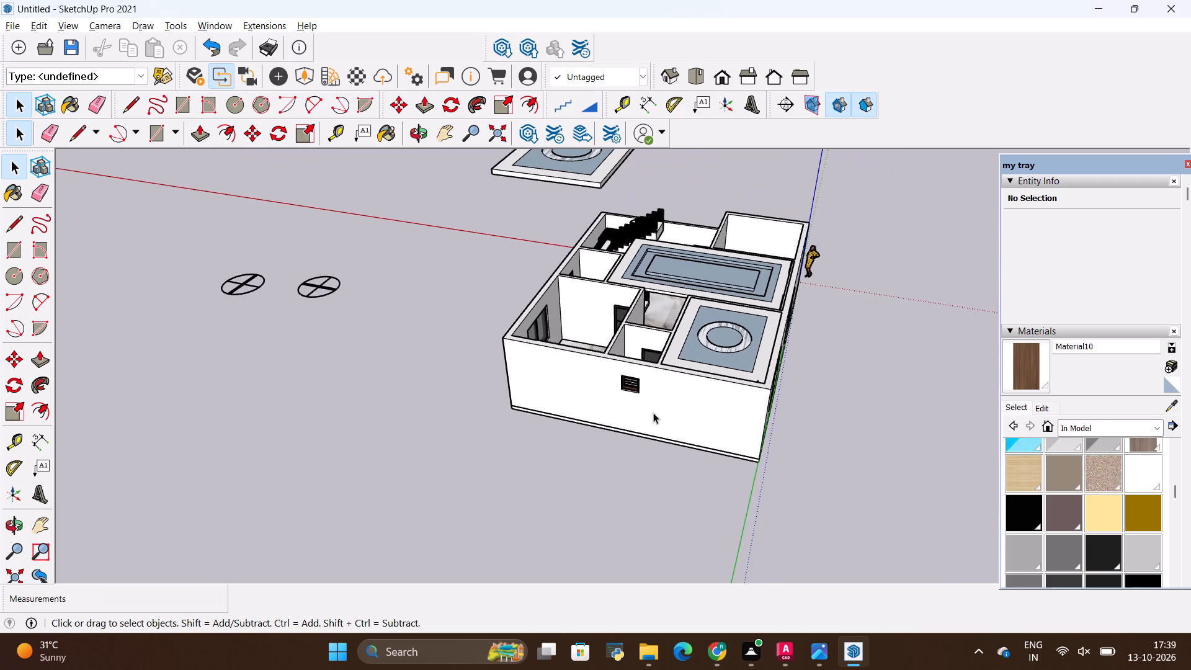
Erase the edges of a run of wood slat profiles along the top of the bedroom's wavy slatted accent wall.
middle_click_drag(653, 413, 479, 453)
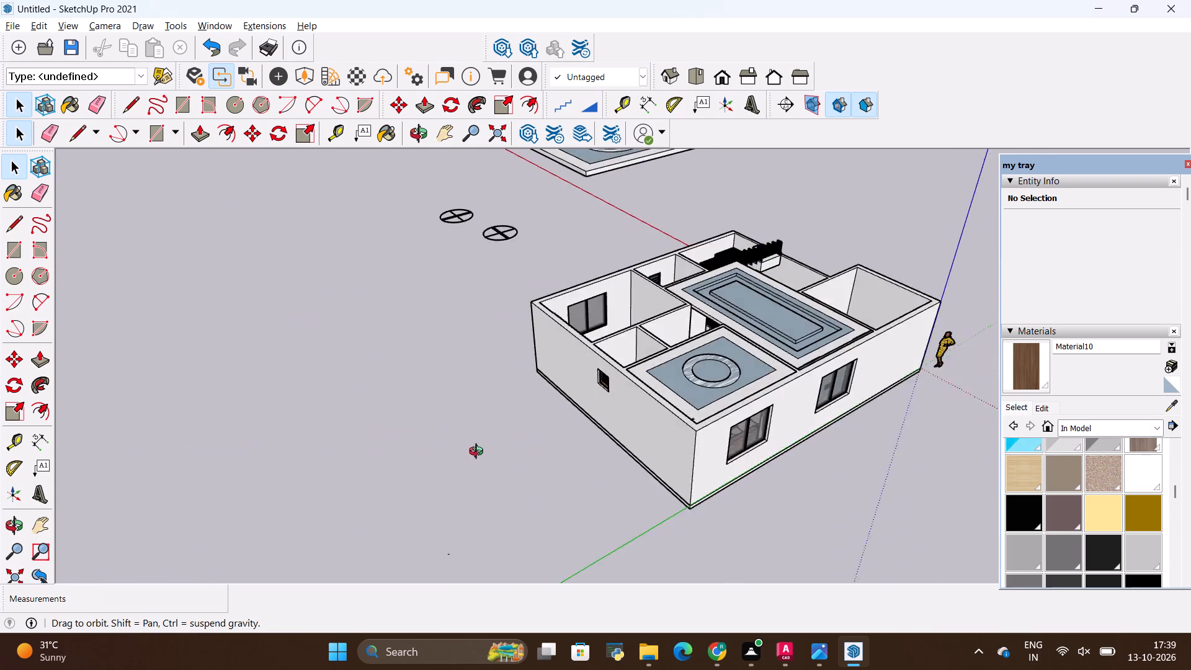
middle_click_drag(479, 453, 300, 435)
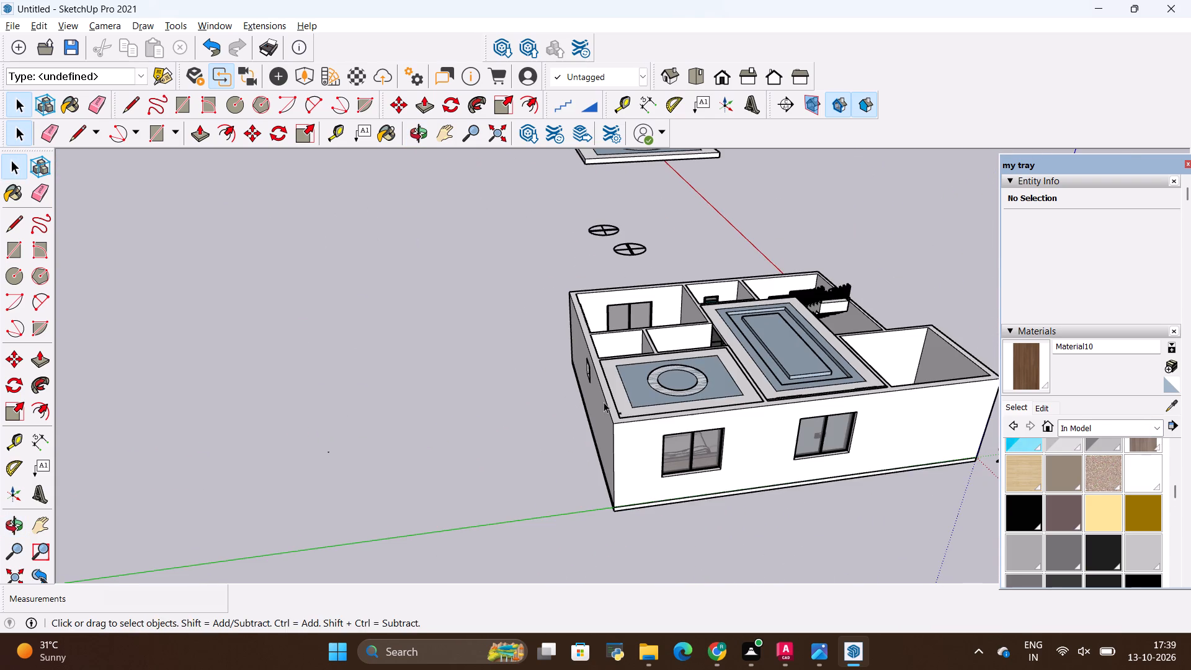
middle_click_drag(627, 397, 227, 376)
scroll(568, 295, "up", 4)
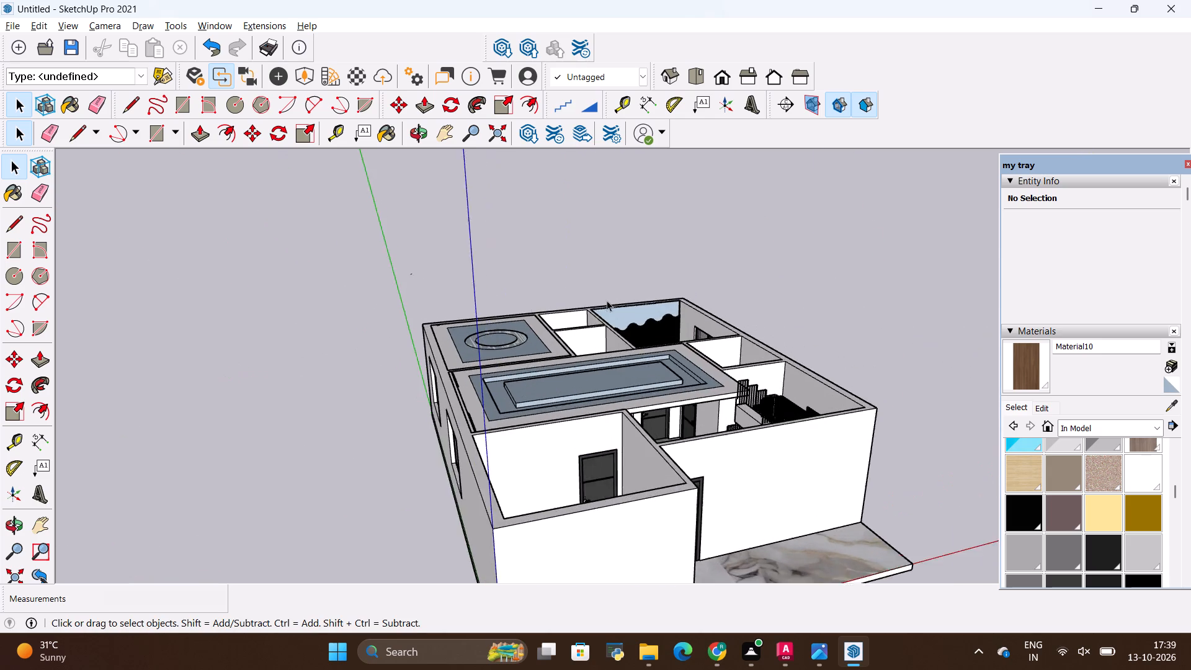
scroll(607, 300, "up", 20)
scroll(607, 300, "up", 9)
scroll(715, 316, "up", 1)
middle_click_drag(715, 316, 664, 363)
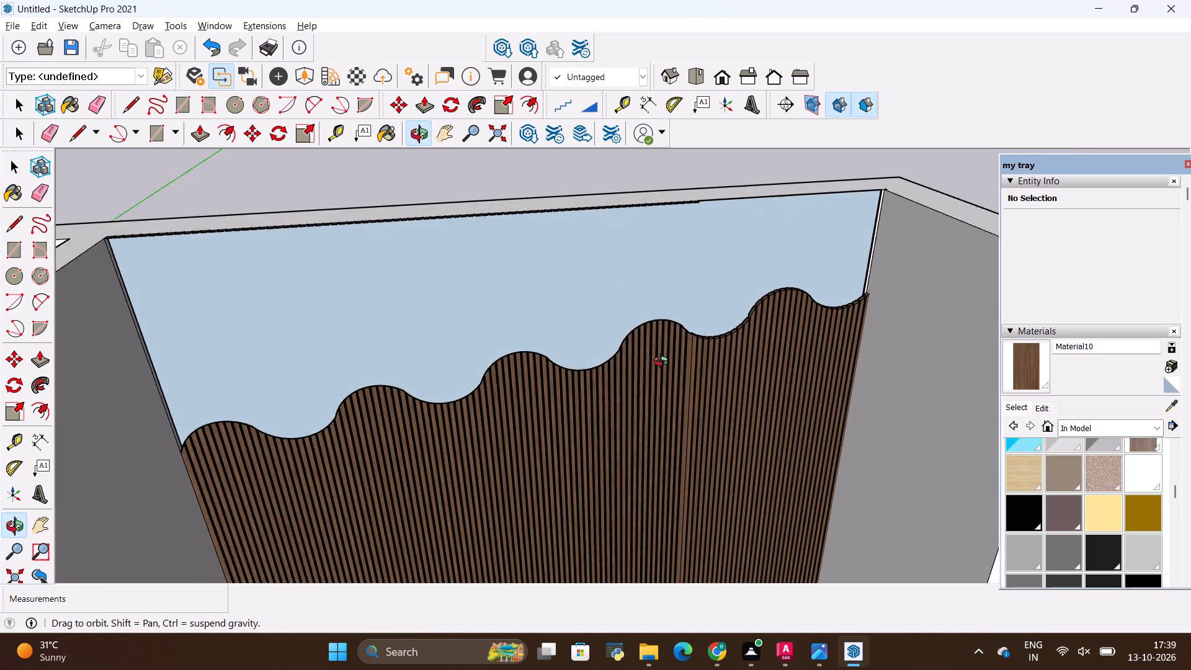
middle_click_drag(664, 363, 653, 388)
scroll(568, 208, "up", 11)
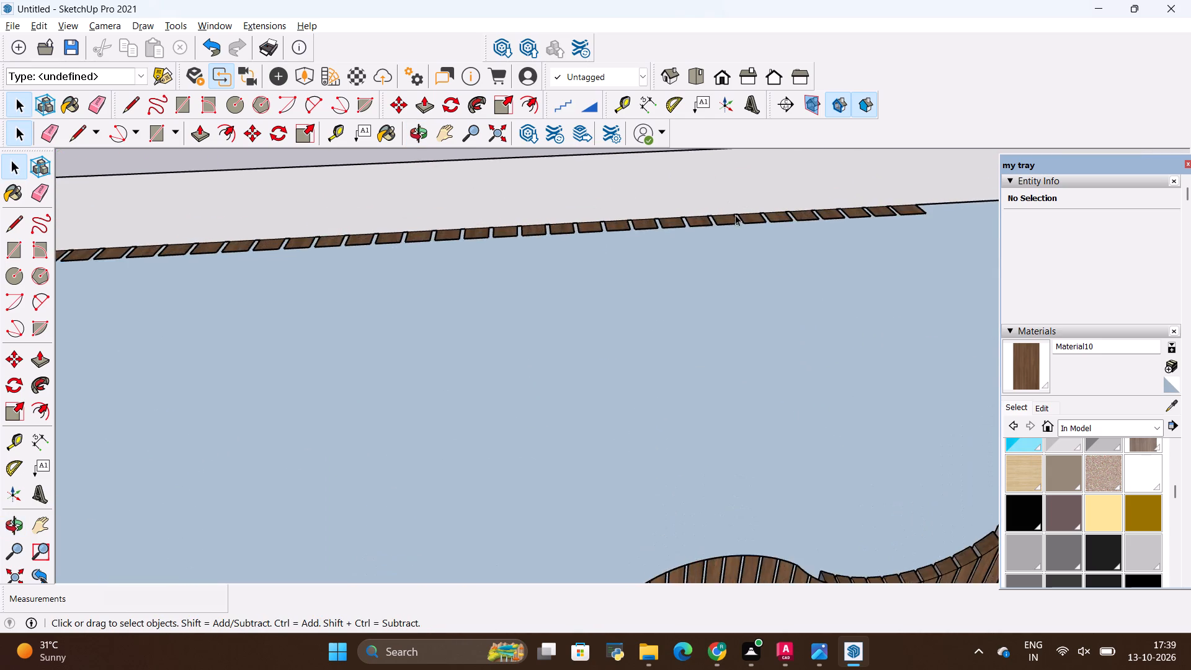
scroll(735, 215, "up", 5)
middle_click_drag(736, 215, 733, 319)
key("e")
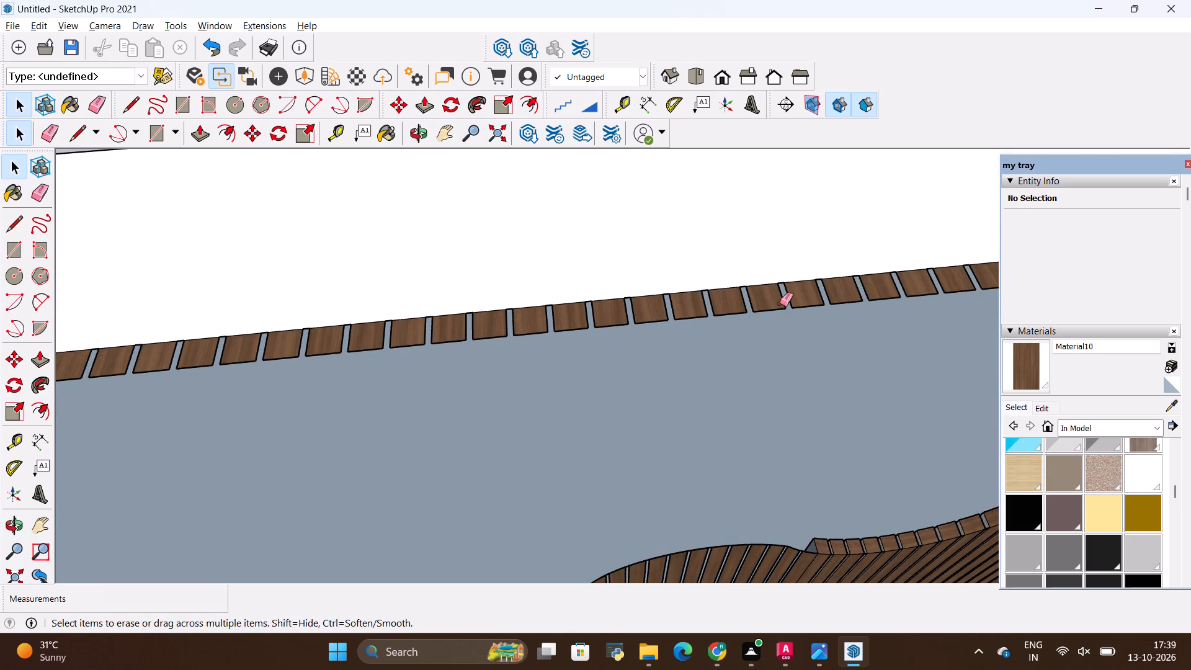
left_click_drag(805, 297, 587, 331)
left_click_drag(709, 313, 334, 337)
left_click_drag(610, 329, 466, 349)
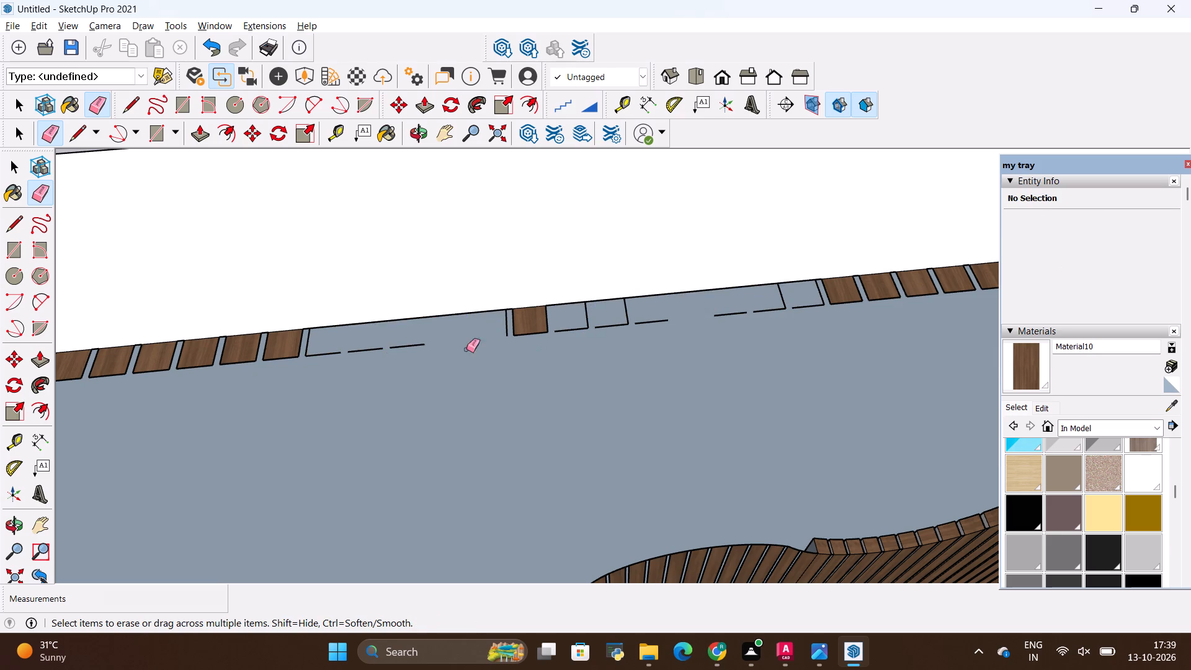
left_click_drag(466, 349, 307, 343)
left_click_drag(430, 333, 853, 309)
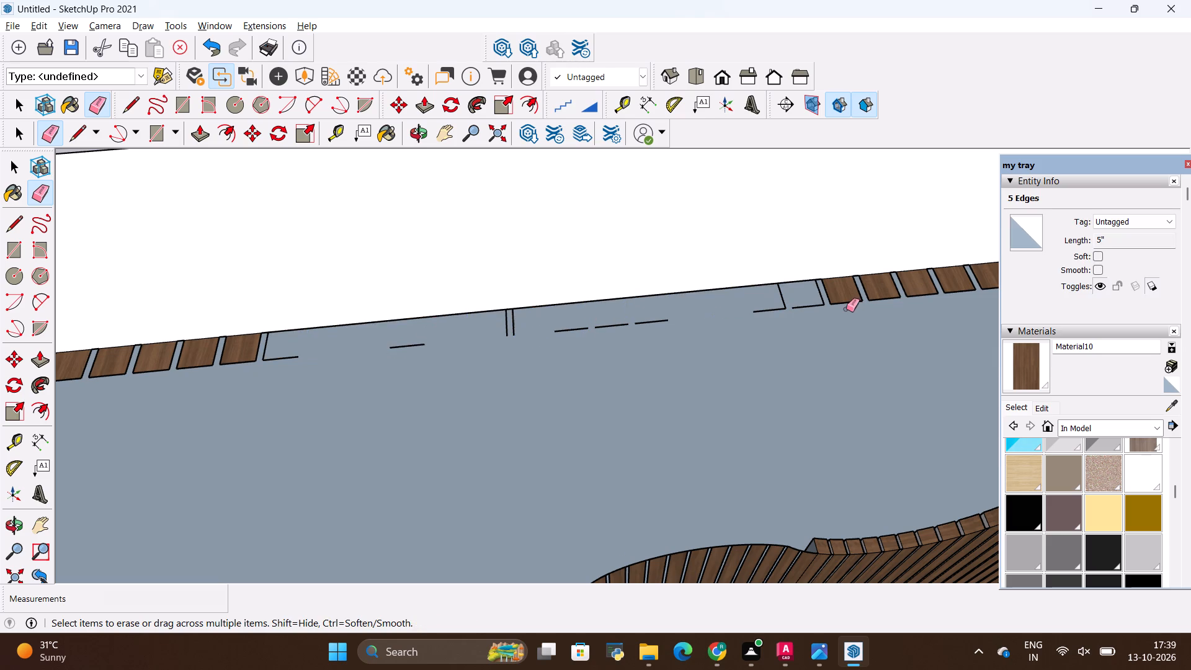
left_click_drag(873, 290, 663, 321)
left_click_drag(738, 311, 720, 311)
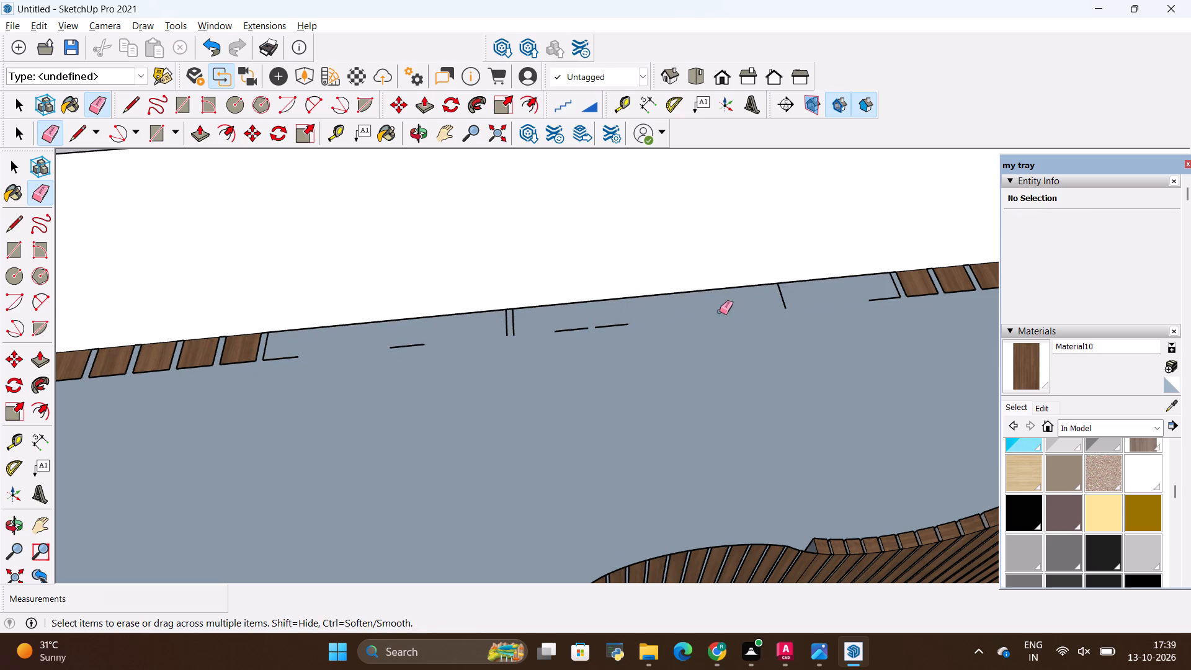
left_click_drag(720, 311, 420, 333)
Erase the last three wood slat profiles at the far end of the row, plus nearby leftover edges.
scroll(659, 324, "down", 6)
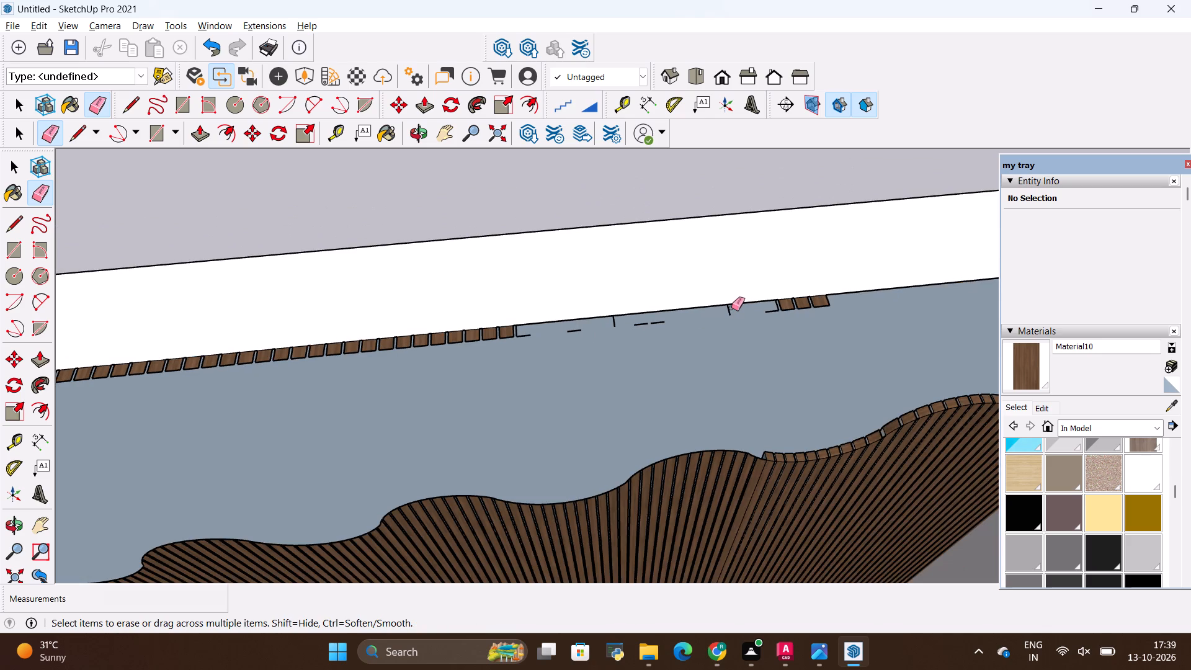
scroll(803, 300, "up", 15)
left_click_drag(926, 293, 726, 318)
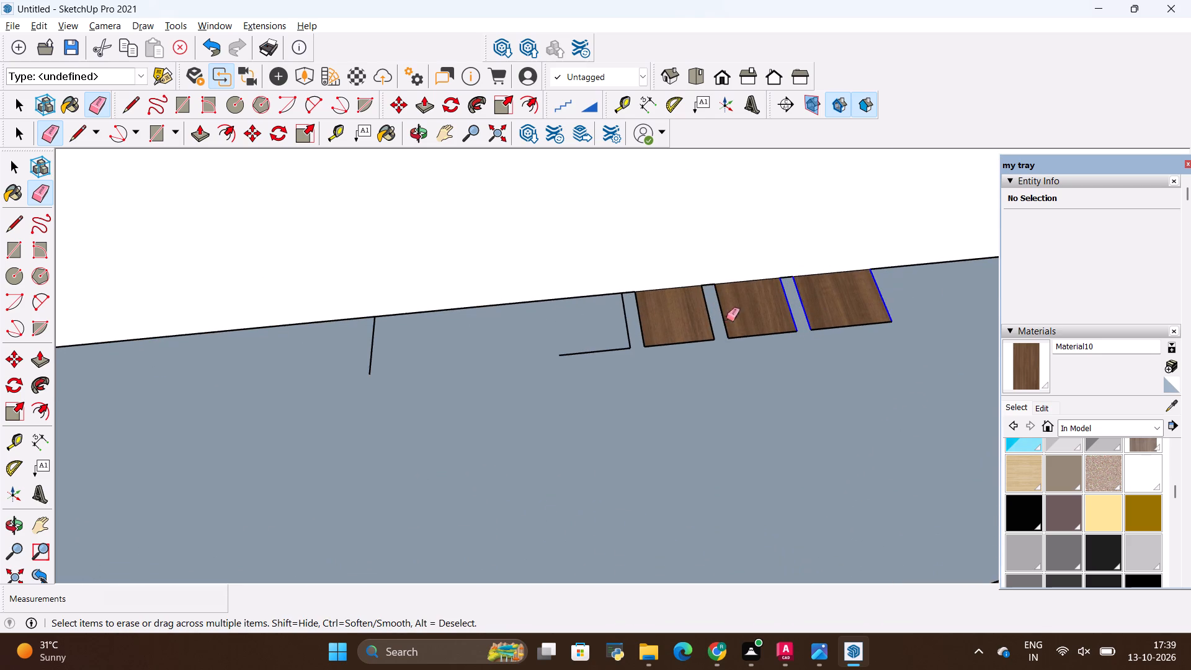
left_click_drag(726, 318, 604, 337)
left_click_drag(761, 321, 515, 354)
scroll(671, 337, "down", 4)
left_click_drag(539, 347, 501, 354)
scroll(774, 331, "down", 5)
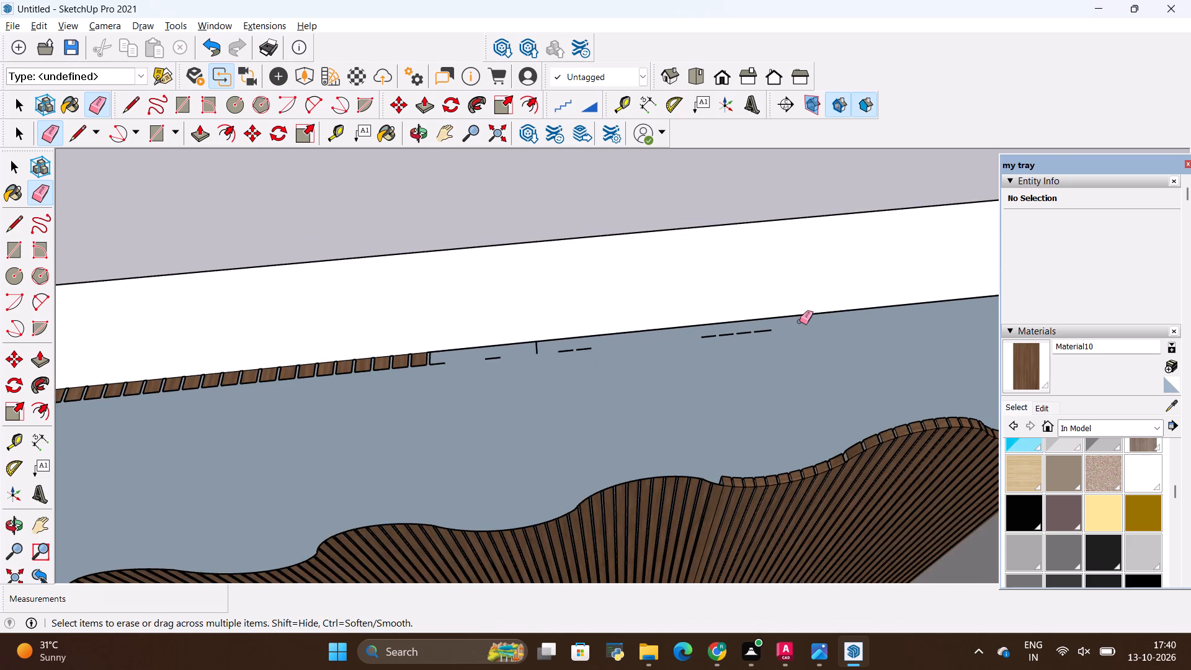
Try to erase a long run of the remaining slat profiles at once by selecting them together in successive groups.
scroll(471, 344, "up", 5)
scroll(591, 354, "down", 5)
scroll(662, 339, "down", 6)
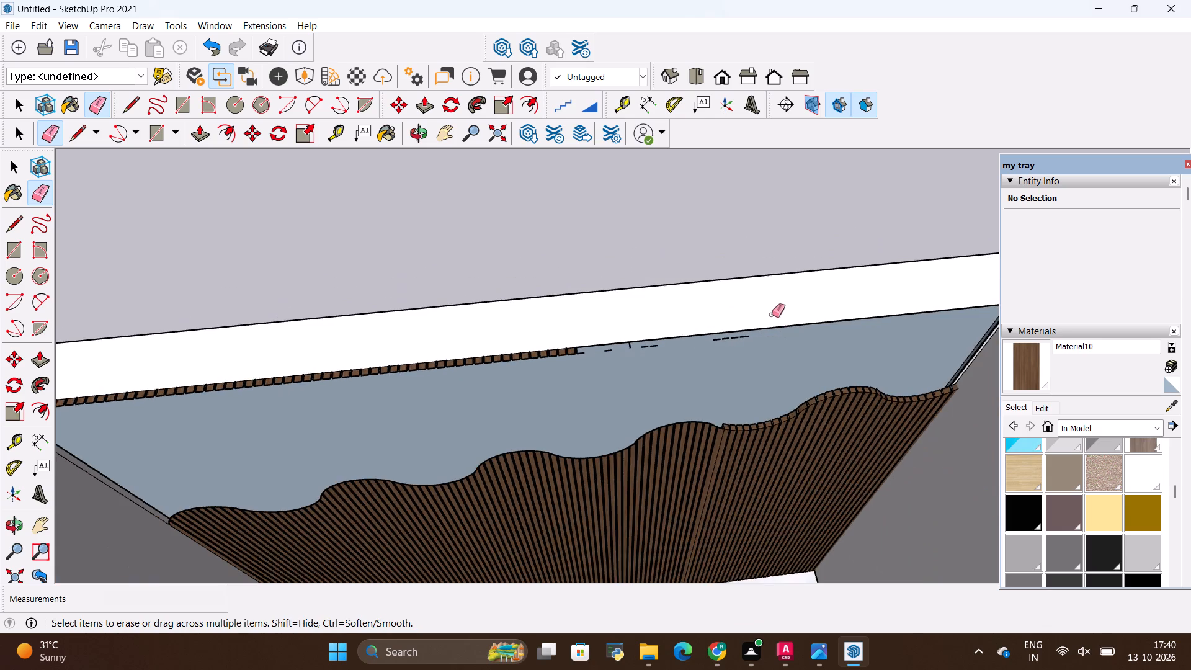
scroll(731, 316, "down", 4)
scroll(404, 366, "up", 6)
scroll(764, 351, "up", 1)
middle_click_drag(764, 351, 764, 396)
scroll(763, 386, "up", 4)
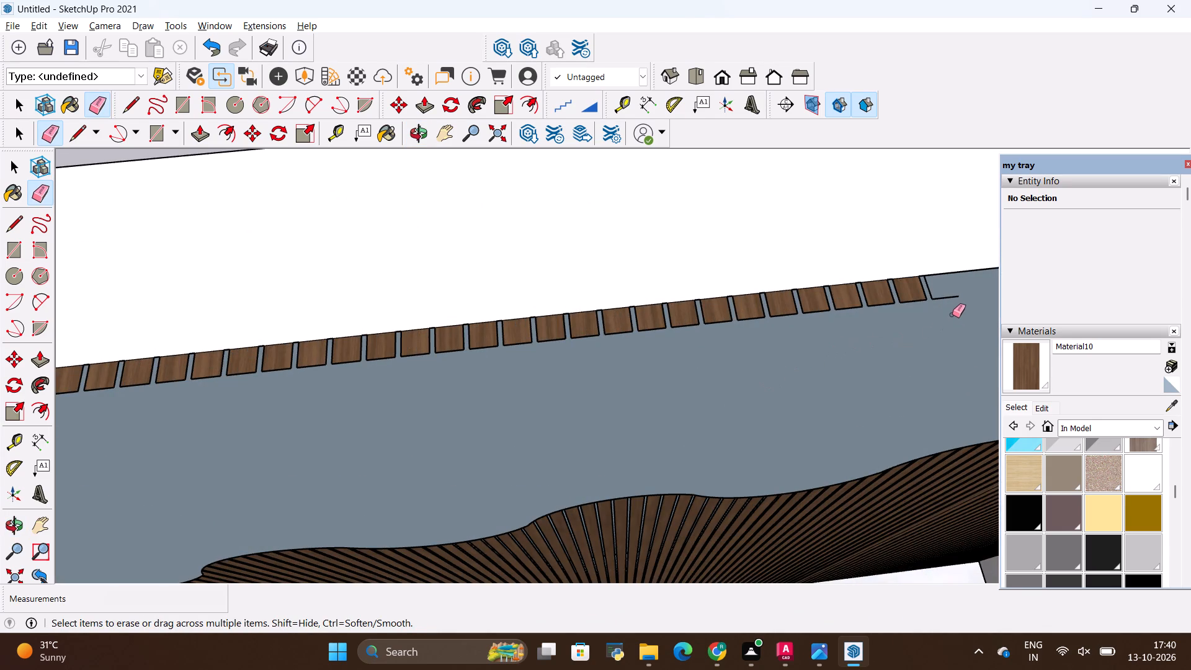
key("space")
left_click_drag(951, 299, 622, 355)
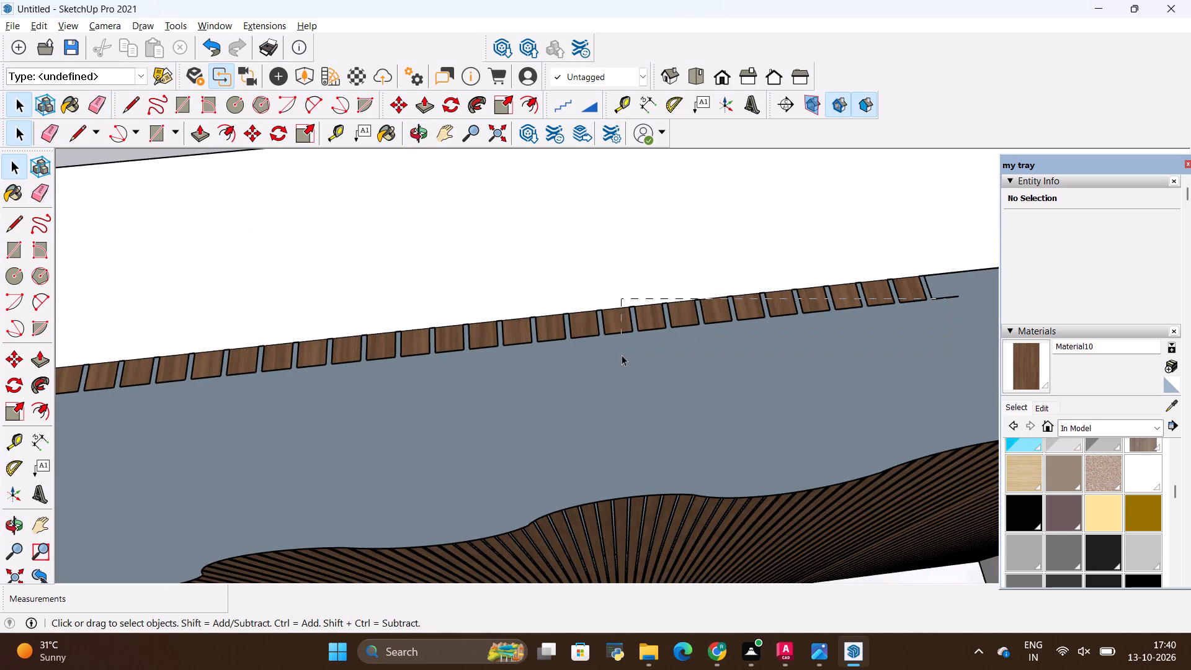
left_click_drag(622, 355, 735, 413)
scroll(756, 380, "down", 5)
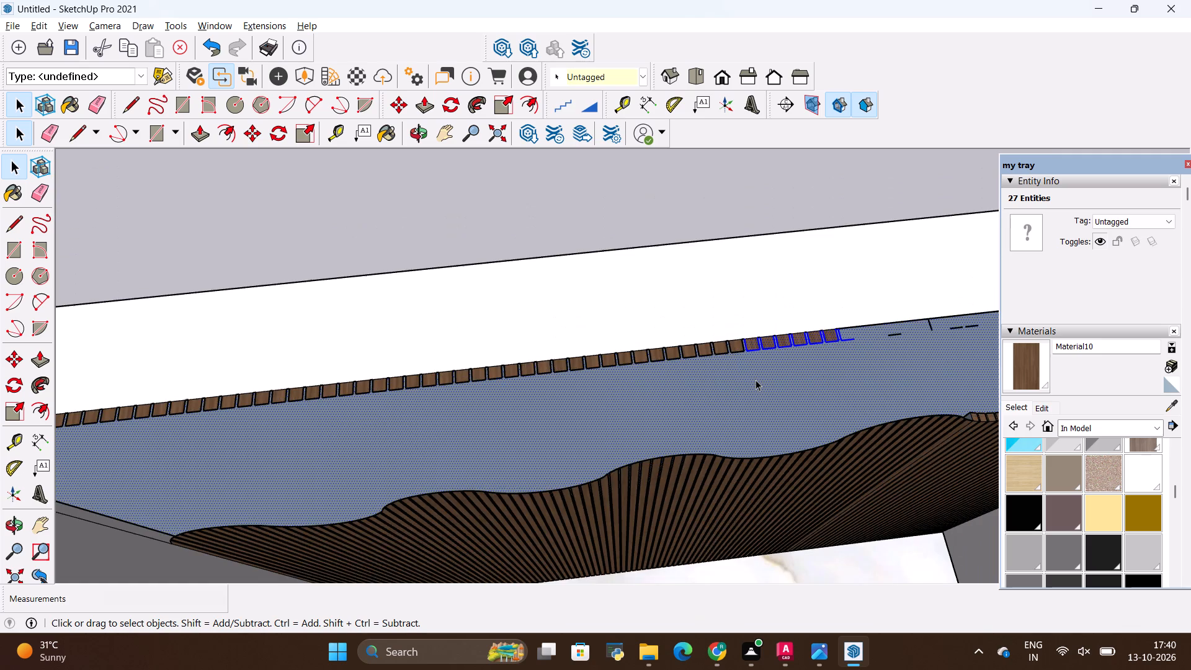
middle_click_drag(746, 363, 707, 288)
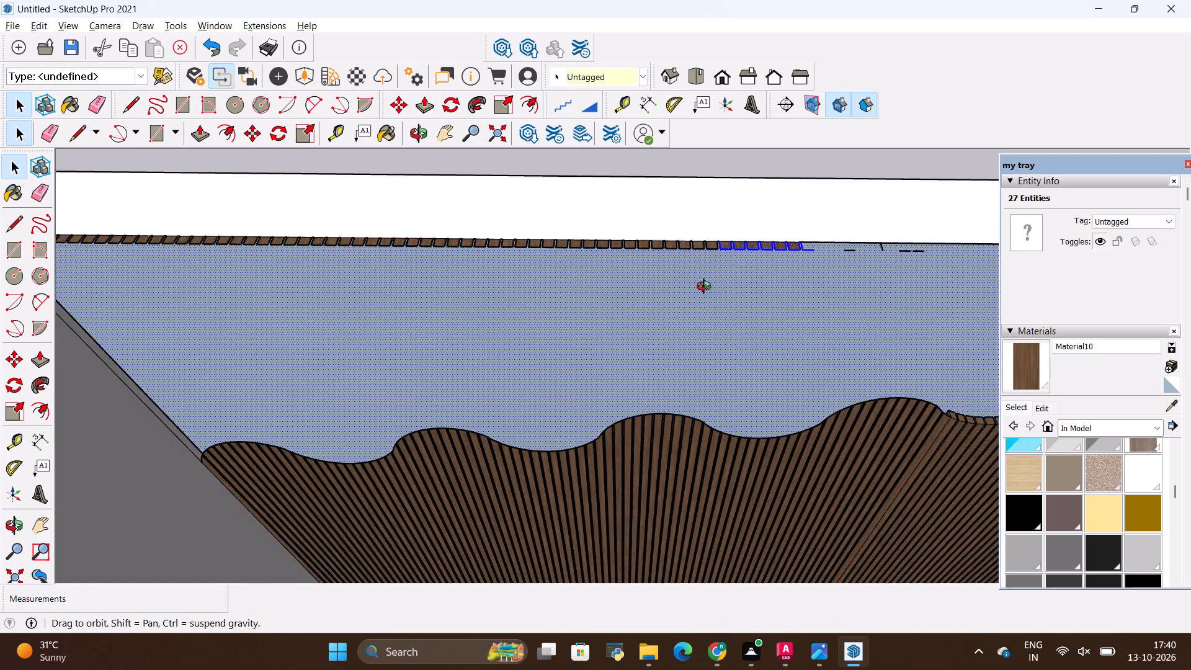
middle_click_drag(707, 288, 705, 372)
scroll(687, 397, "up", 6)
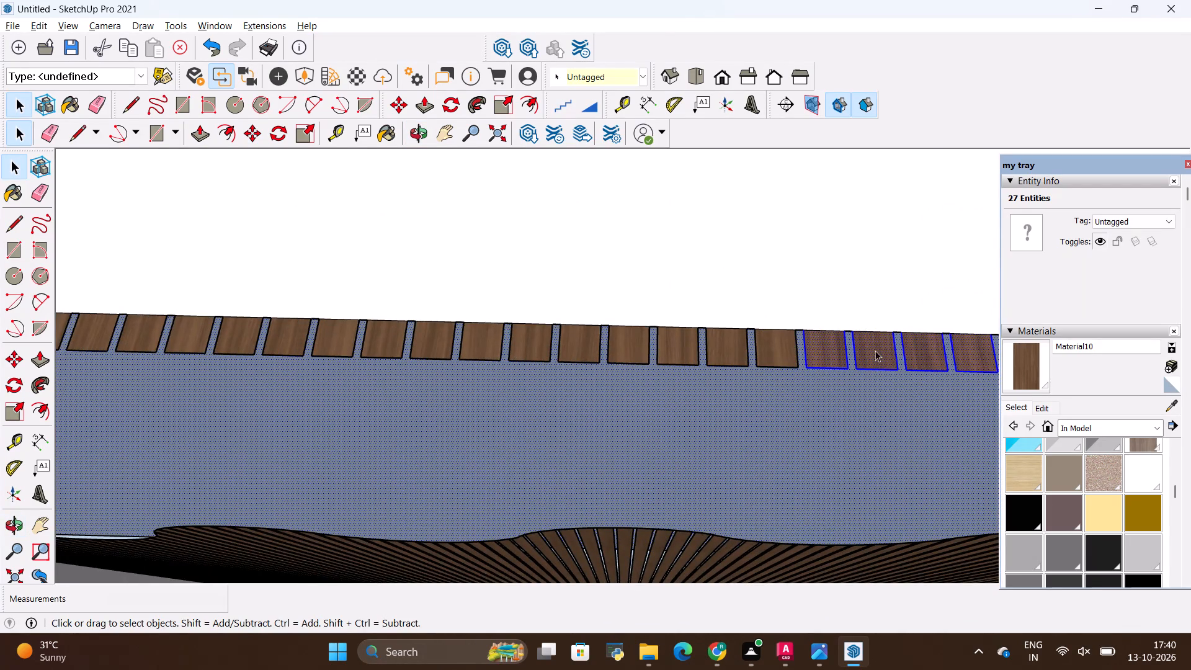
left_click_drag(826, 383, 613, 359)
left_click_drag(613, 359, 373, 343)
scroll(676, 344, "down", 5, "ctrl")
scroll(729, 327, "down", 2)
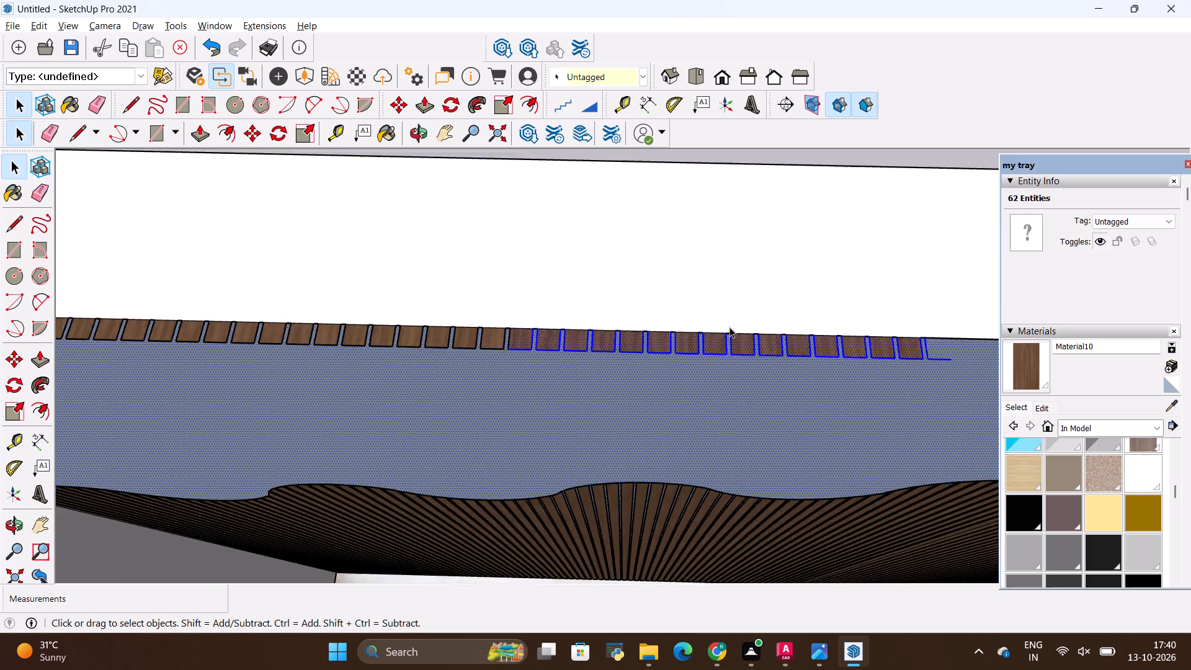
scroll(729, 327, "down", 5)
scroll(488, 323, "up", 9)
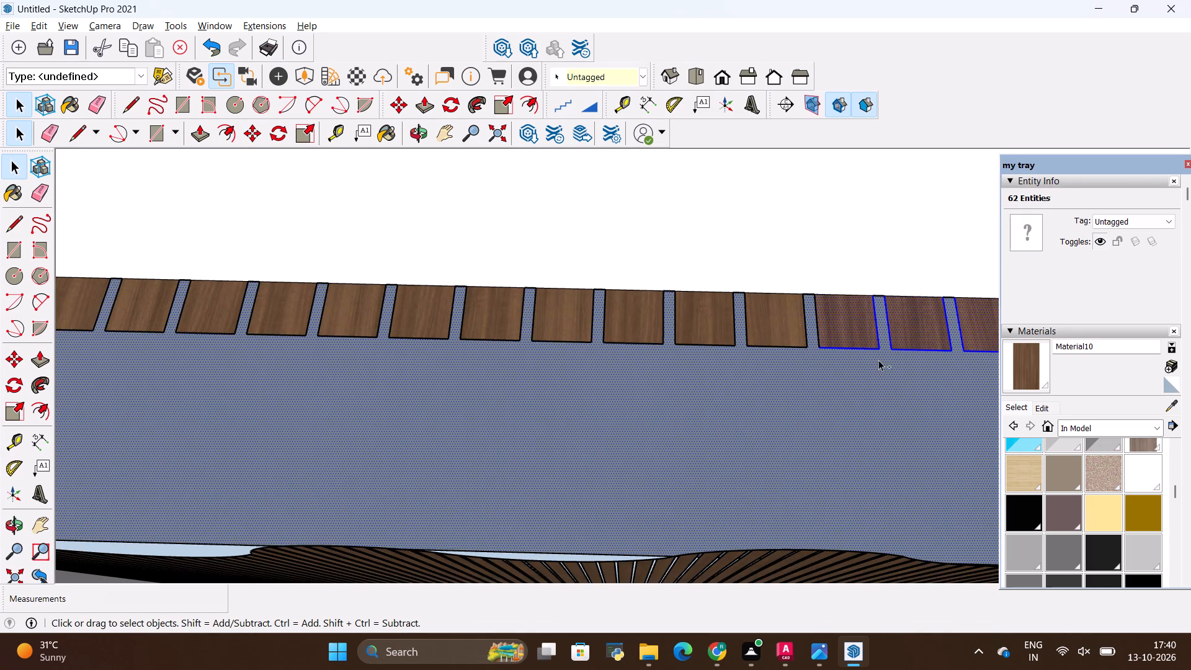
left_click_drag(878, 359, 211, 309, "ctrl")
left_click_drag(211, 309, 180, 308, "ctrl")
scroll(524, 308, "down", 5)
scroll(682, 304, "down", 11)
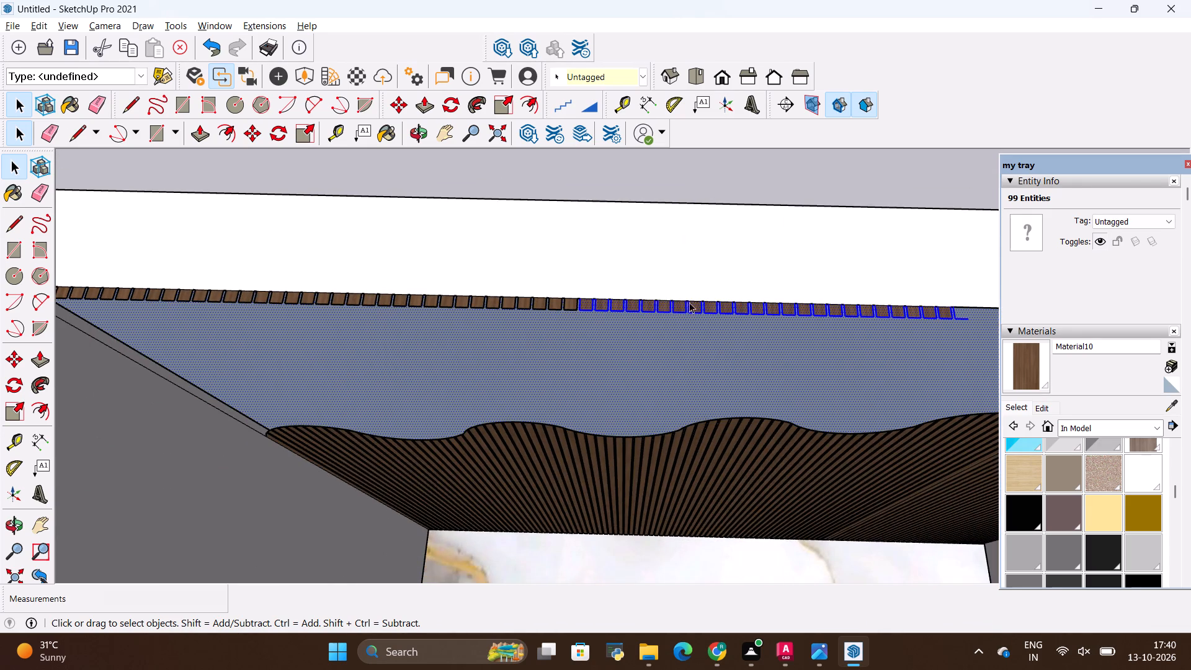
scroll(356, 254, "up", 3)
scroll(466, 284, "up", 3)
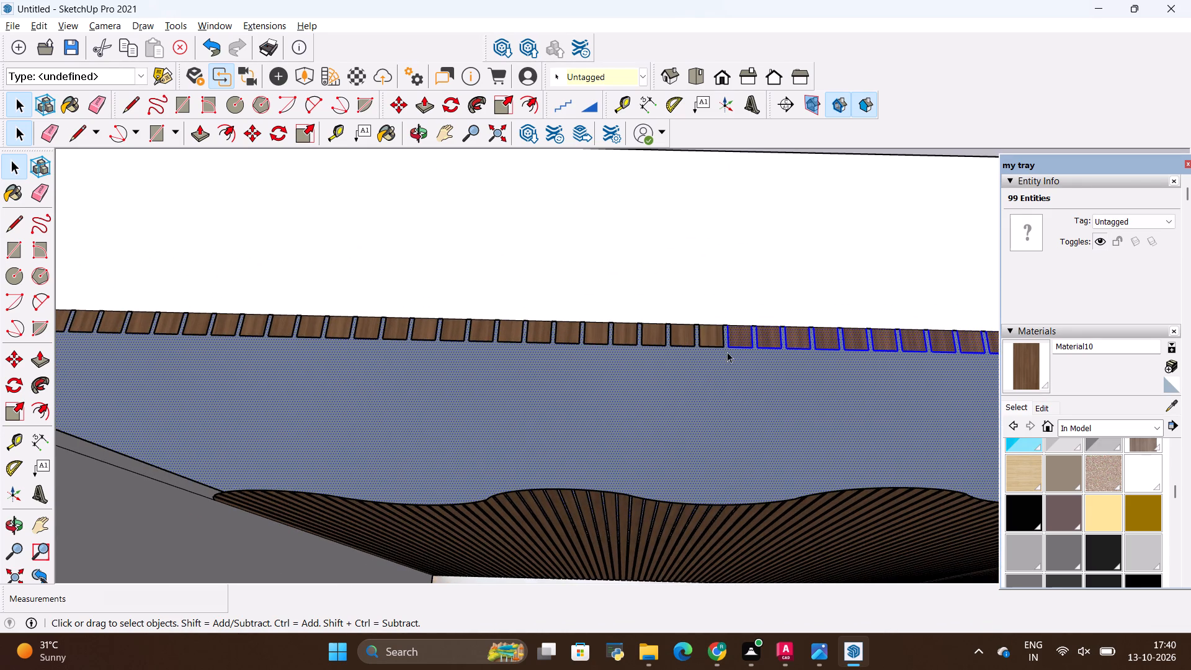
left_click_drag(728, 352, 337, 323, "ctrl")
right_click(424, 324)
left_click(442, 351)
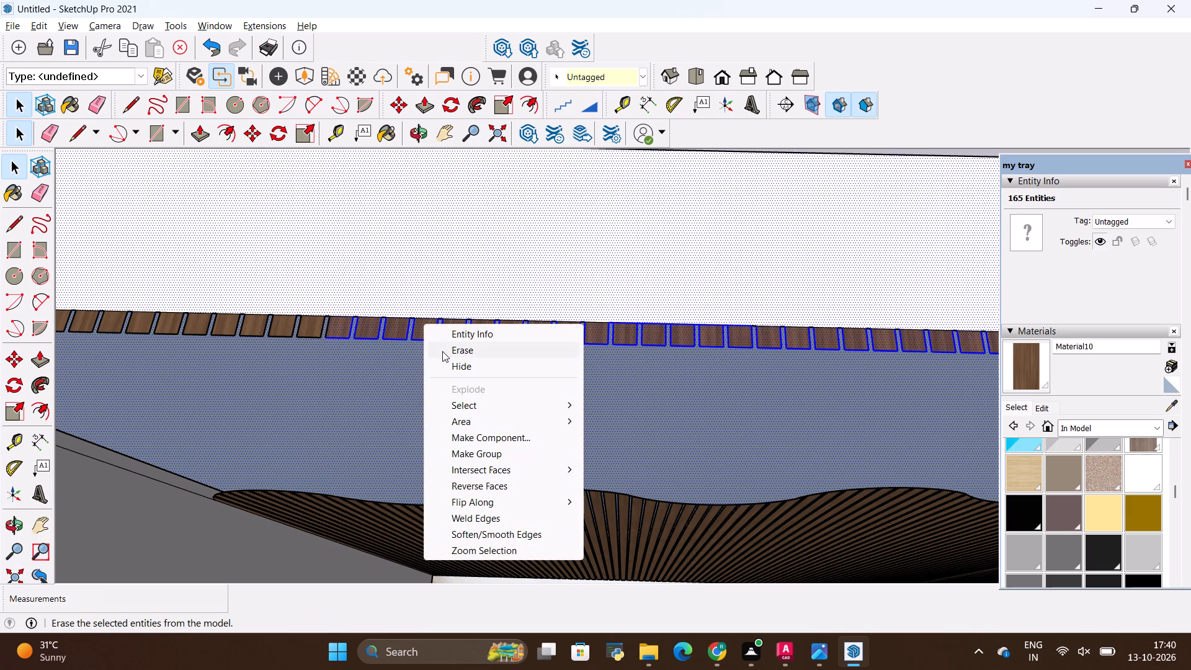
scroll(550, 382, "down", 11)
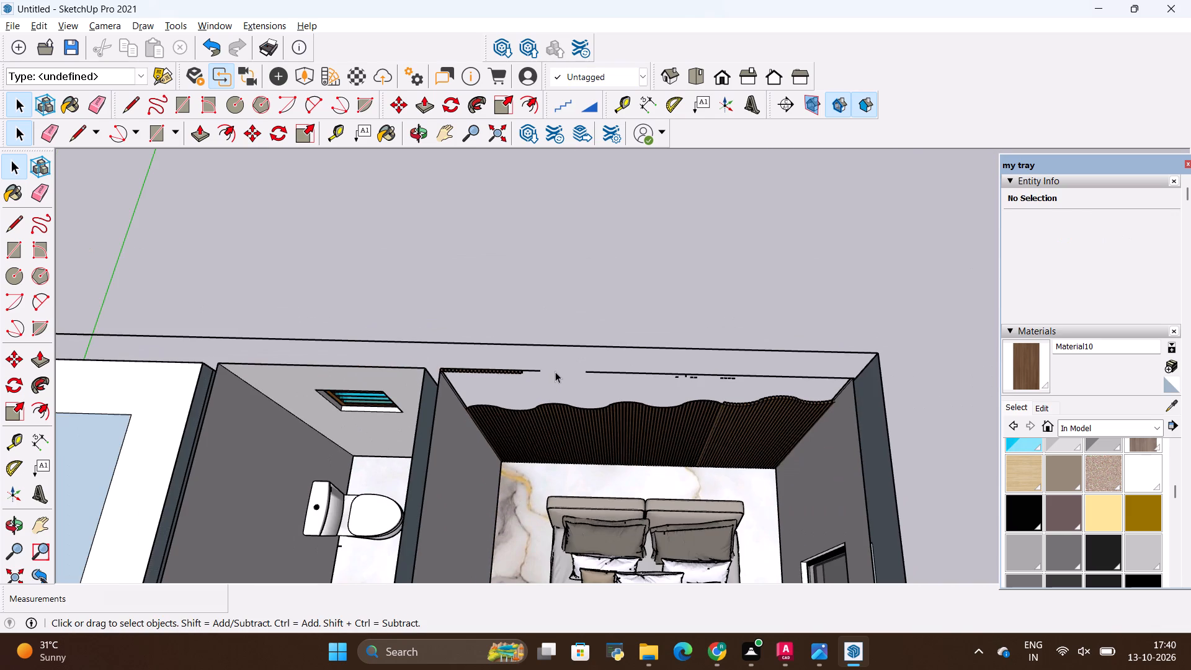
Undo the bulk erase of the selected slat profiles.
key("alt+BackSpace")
Erase the side edges of the next run of slat profiles along the wall's top edge with the Eraser.
scroll(817, 511, "up", 3)
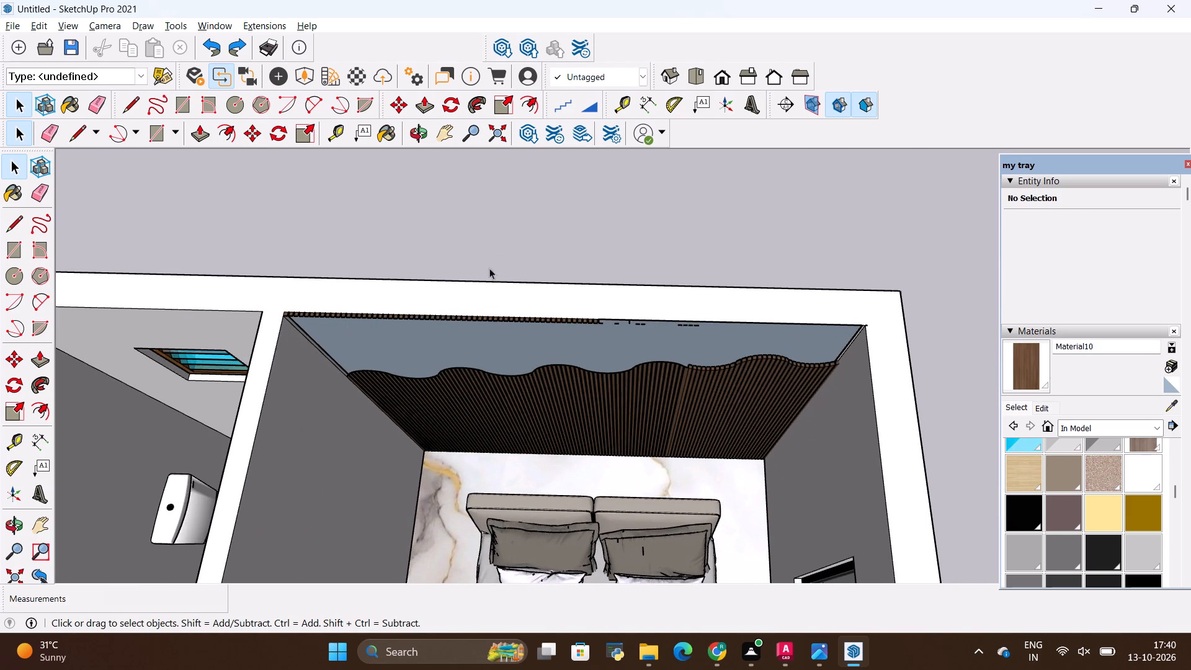
middle_click_drag(489, 268, 553, 192)
middle_click_drag(545, 271, 556, 368)
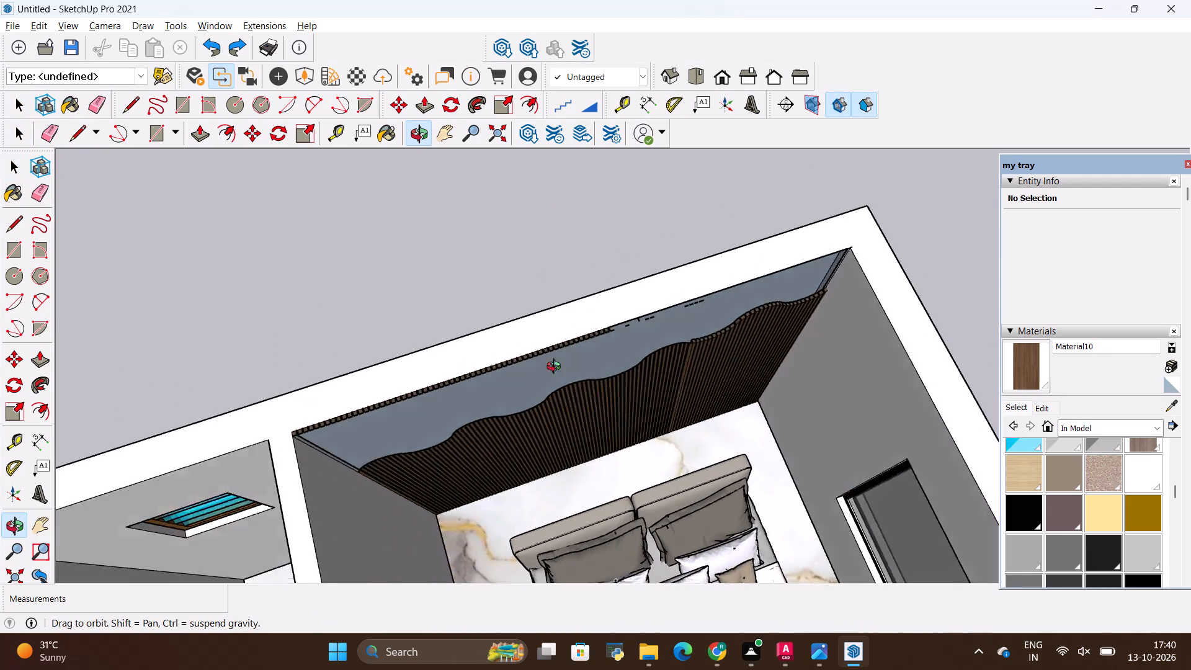
middle_click_drag(556, 368, 543, 371)
scroll(558, 360, "up", 15)
scroll(661, 309, "up", 7)
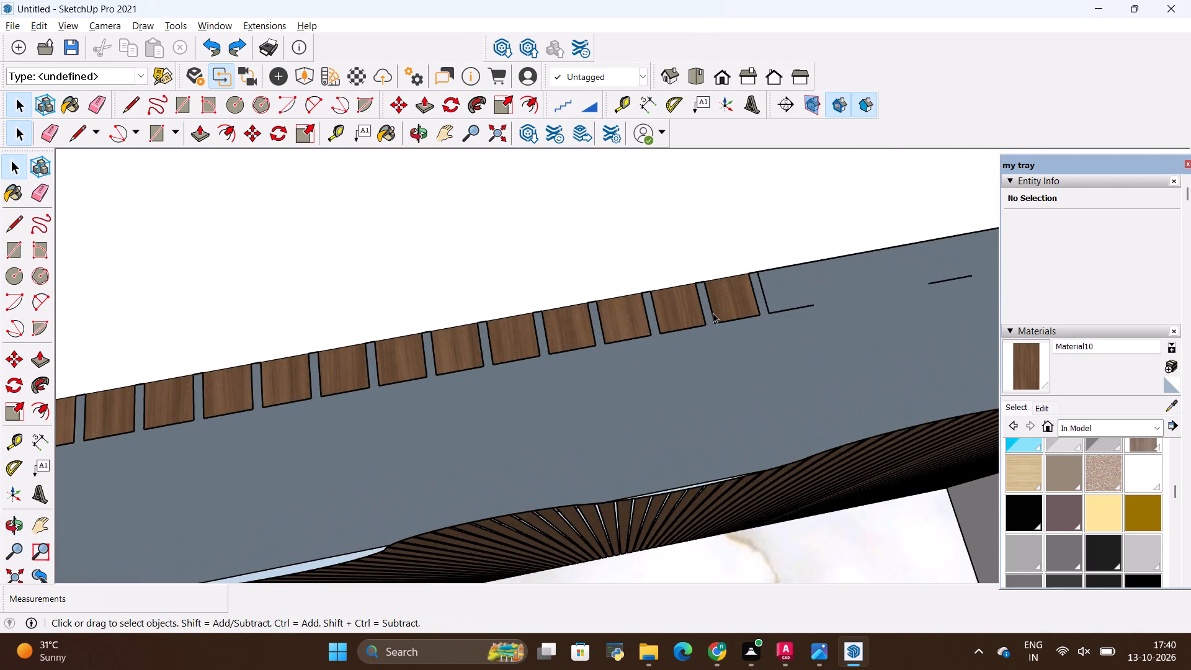
key("e")
left_click_drag(824, 290, 553, 319)
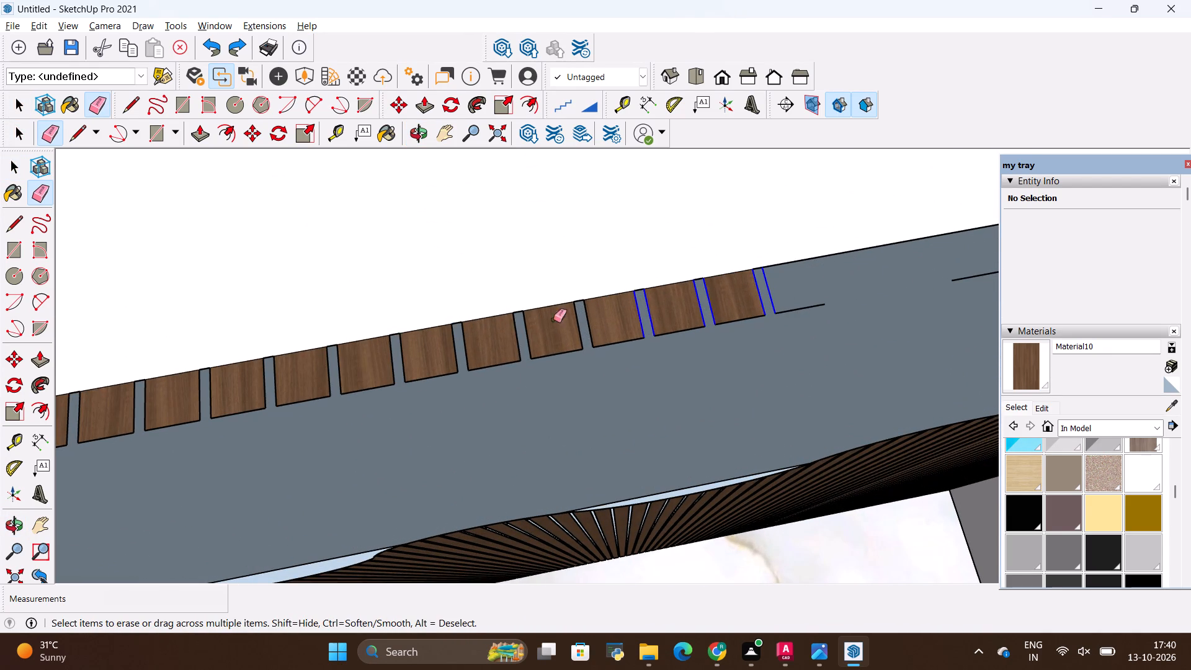
left_click_drag(553, 319, 289, 360)
left_click_drag(600, 337, 499, 354)
left_click_drag(493, 353, 132, 408)
left_click_drag(344, 374, 260, 382)
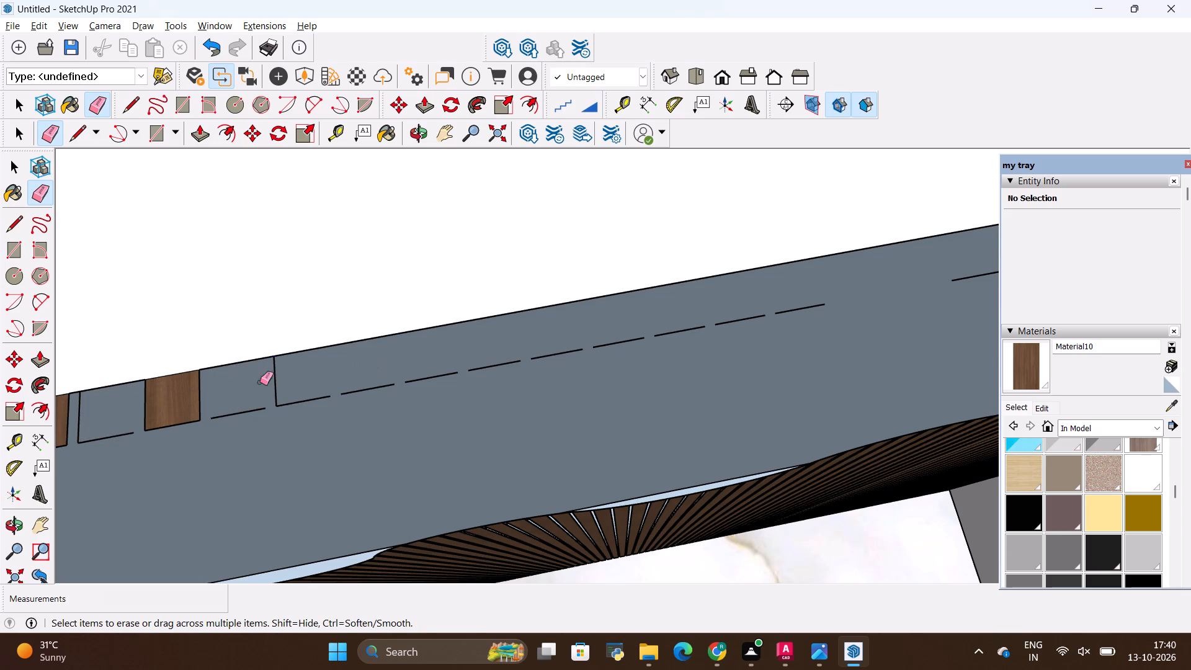
left_click_drag(260, 382, 138, 404)
left_click_drag(186, 400, 182, 427)
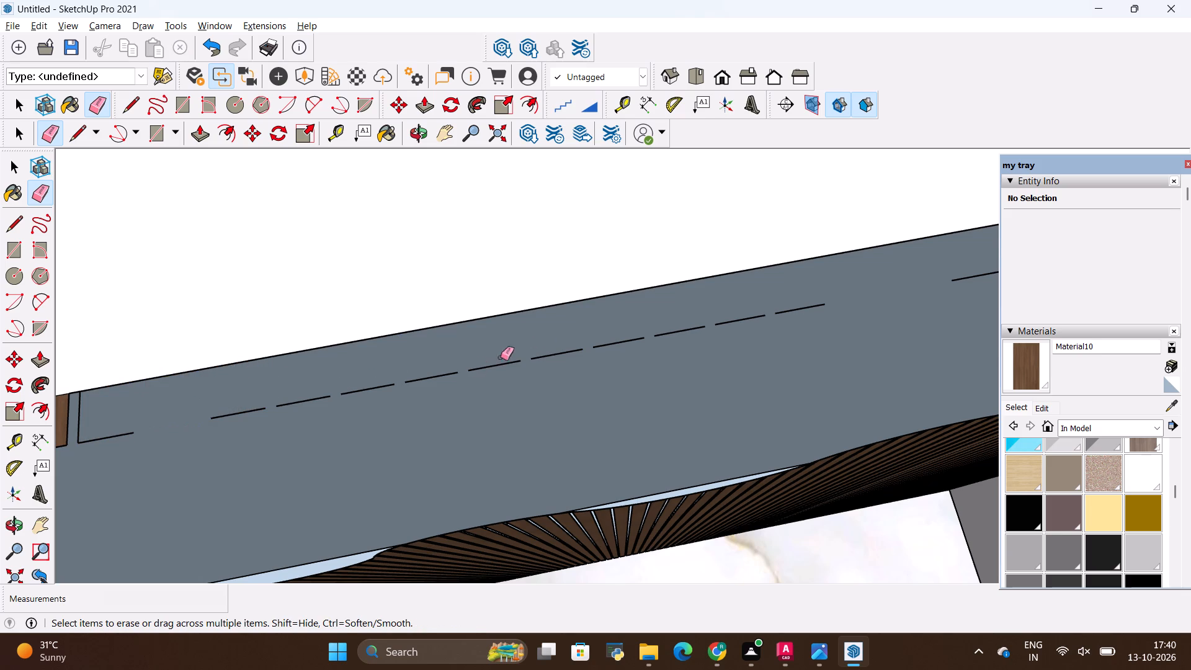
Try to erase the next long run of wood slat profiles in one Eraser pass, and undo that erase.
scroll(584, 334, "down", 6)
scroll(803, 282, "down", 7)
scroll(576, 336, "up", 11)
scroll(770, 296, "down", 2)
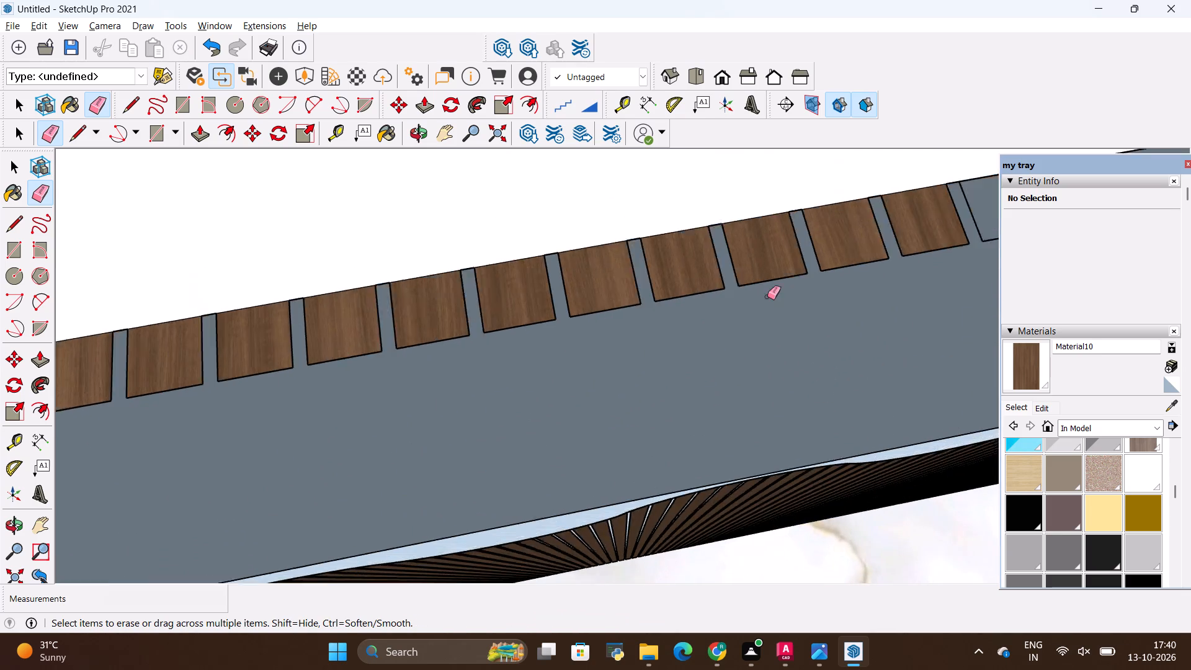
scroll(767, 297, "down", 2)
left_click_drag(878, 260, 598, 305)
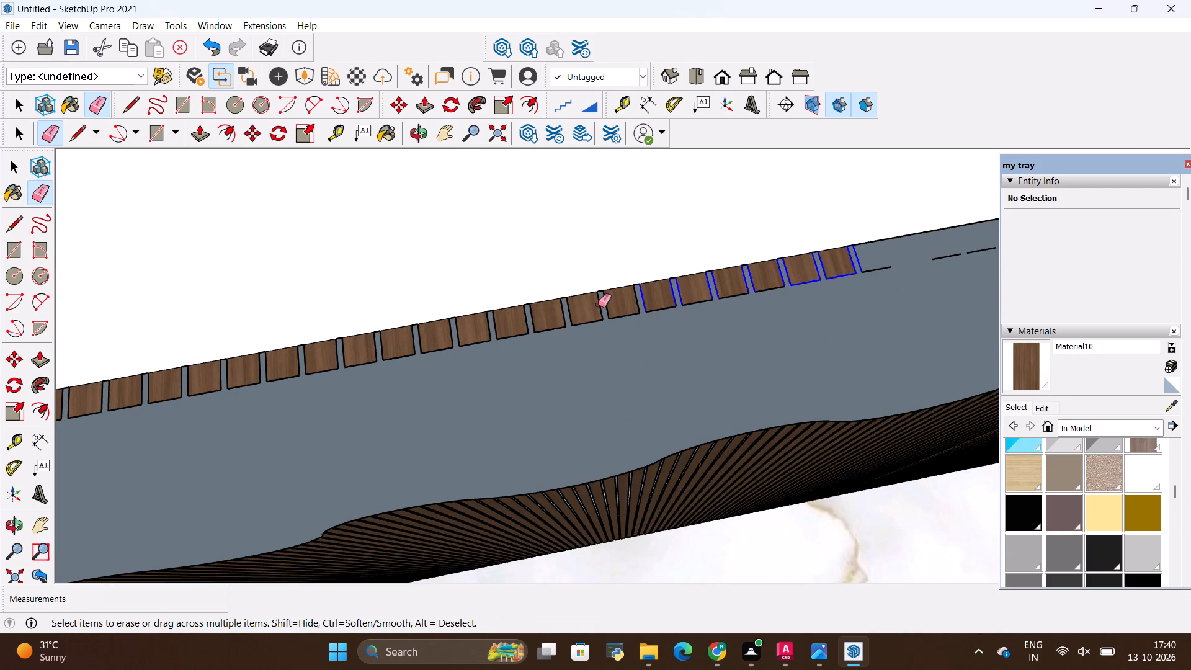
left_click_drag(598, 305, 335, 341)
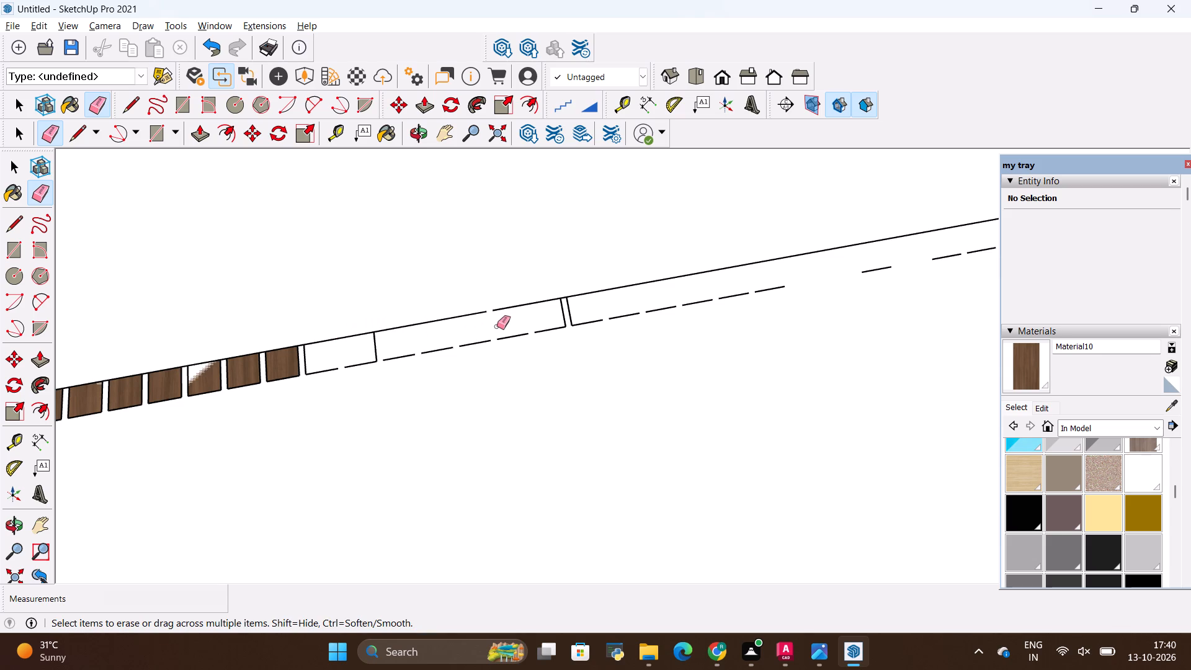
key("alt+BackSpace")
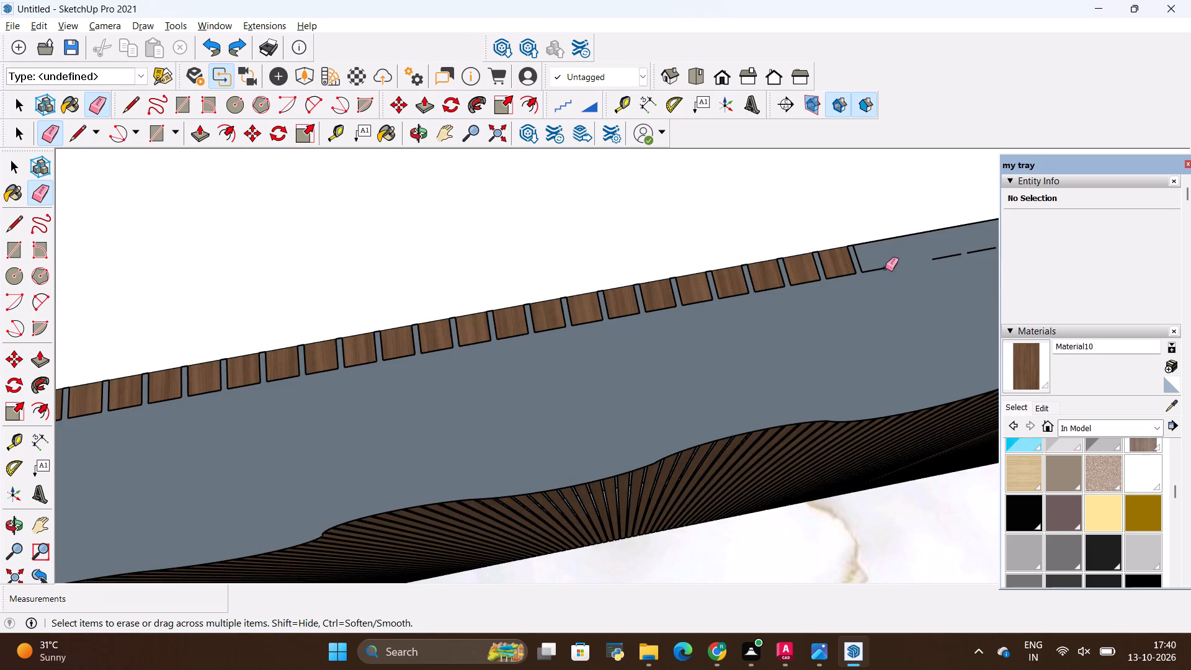
Erase the next run of slat profiles along the wall's top edge, including the leftover side lines and dashed bottom edges.
left_click_drag(872, 263, 513, 335)
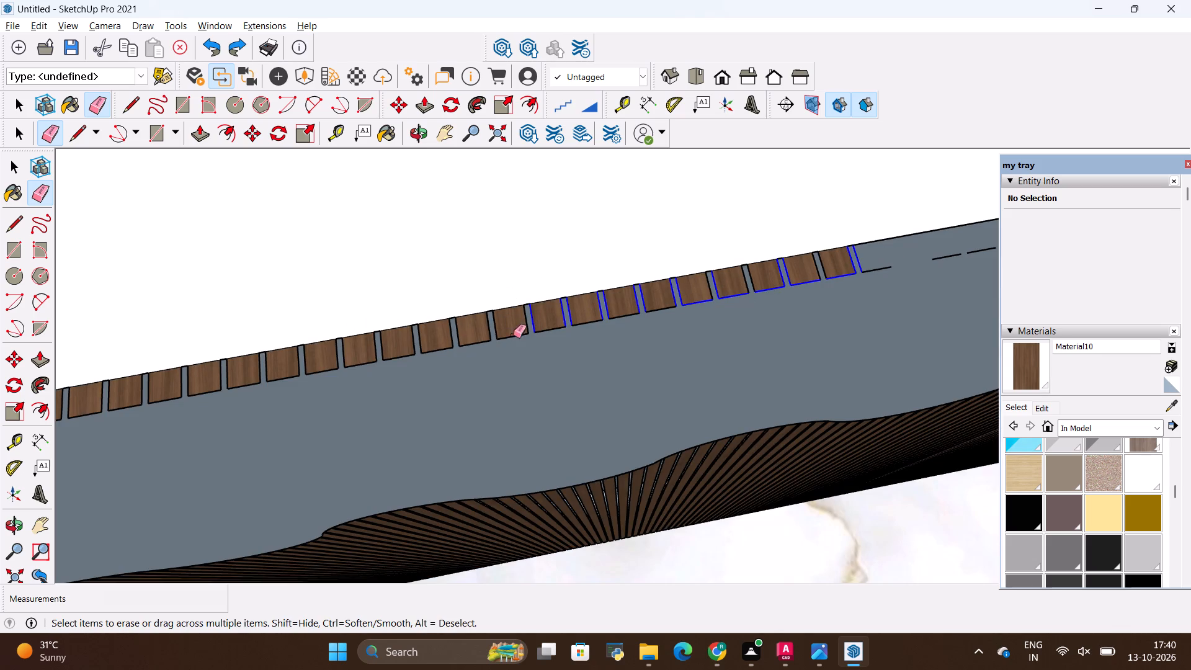
left_click_drag(513, 335, 265, 385)
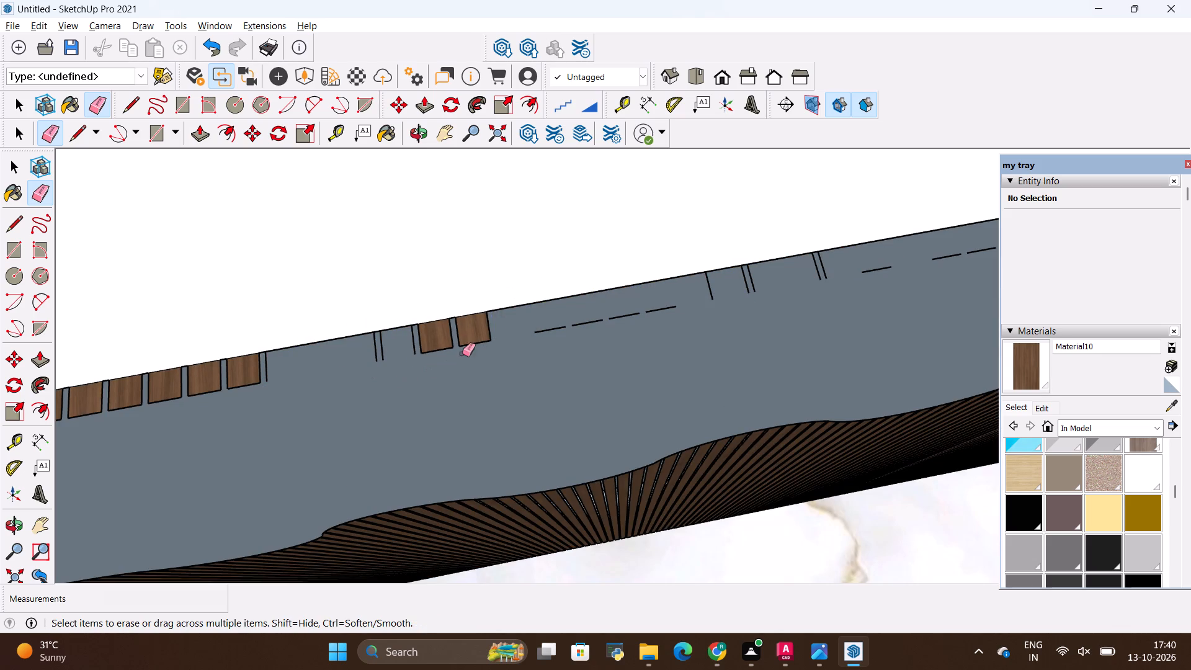
left_click_drag(509, 334, 172, 395)
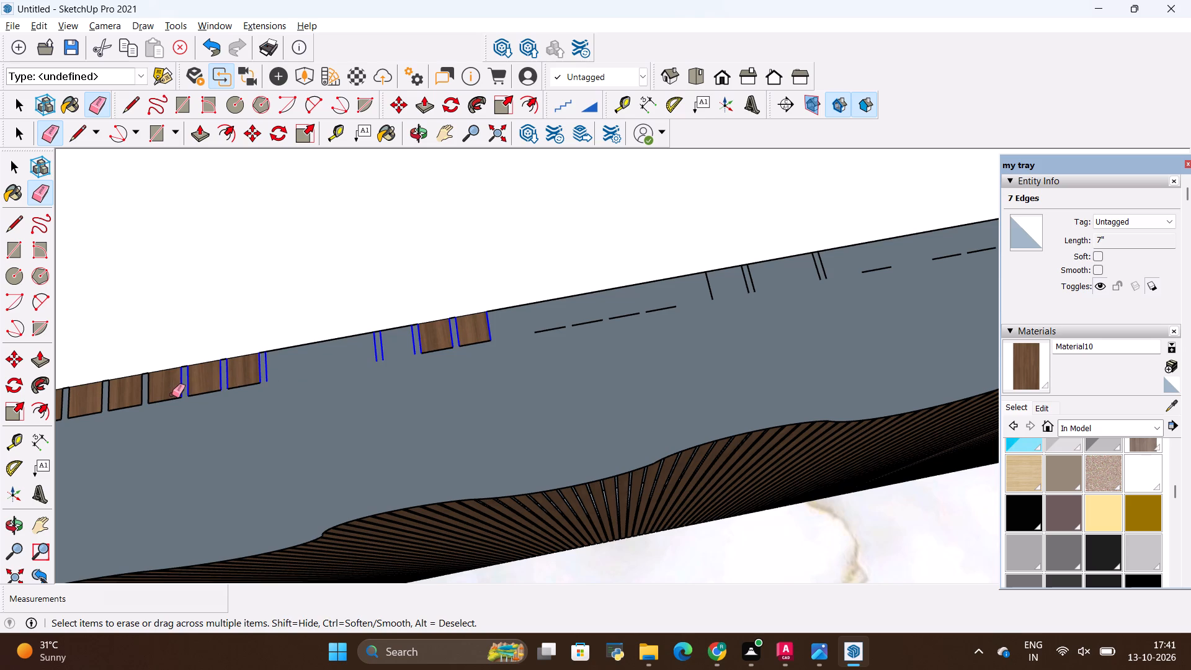
left_click_drag(172, 395, 171, 395)
left_click_drag(401, 368, 681, 320)
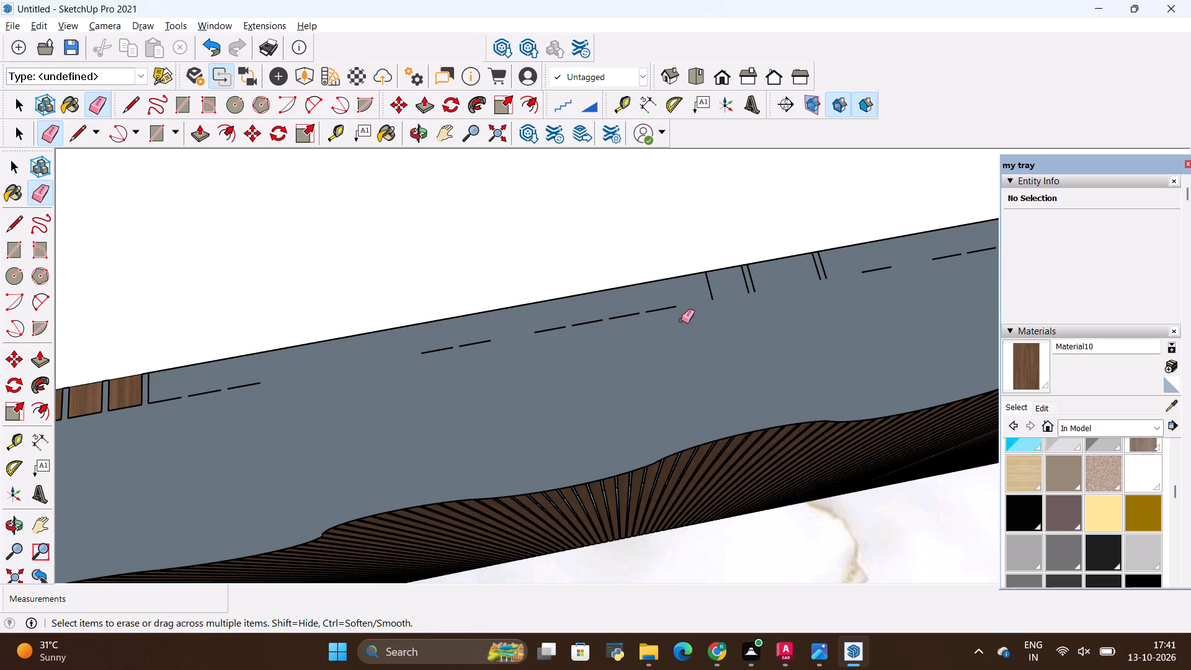
left_click_drag(681, 320, 692, 319)
left_click_drag(672, 310, 347, 369)
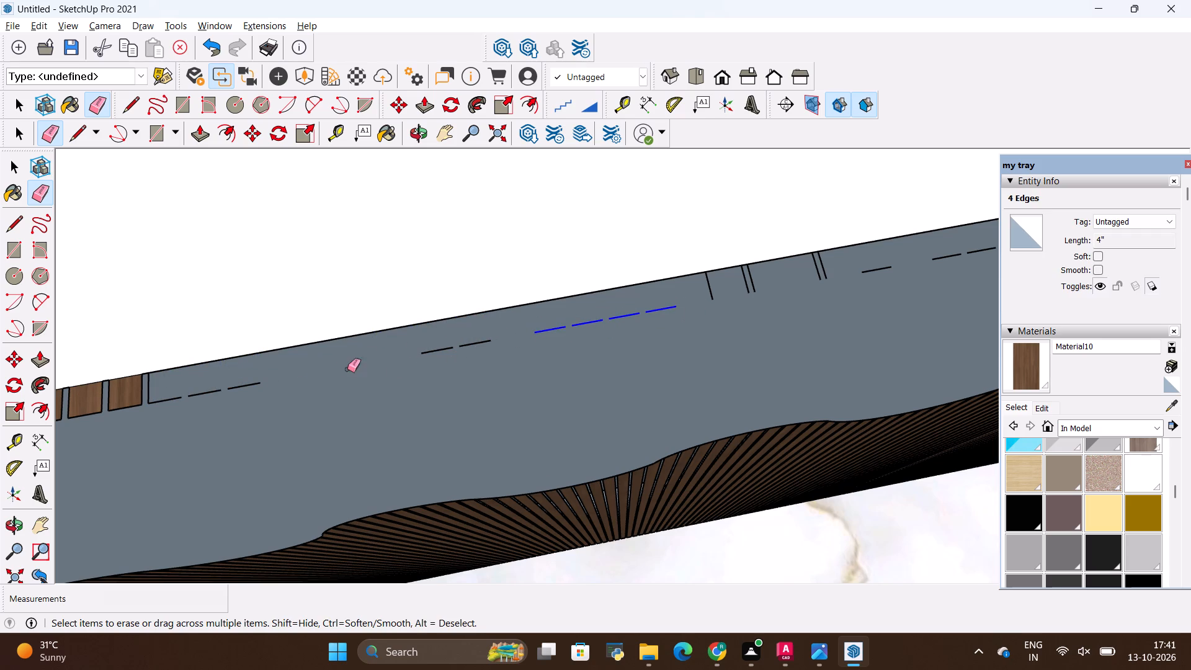
left_click_drag(347, 369, 207, 393)
left_click_drag(207, 393, 146, 406)
Erase the following run of slat profiles toward the bathroom-side corner, along with their stray vertical and bottom edges.
scroll(587, 345, "down", 6)
scroll(819, 291, "down", 4)
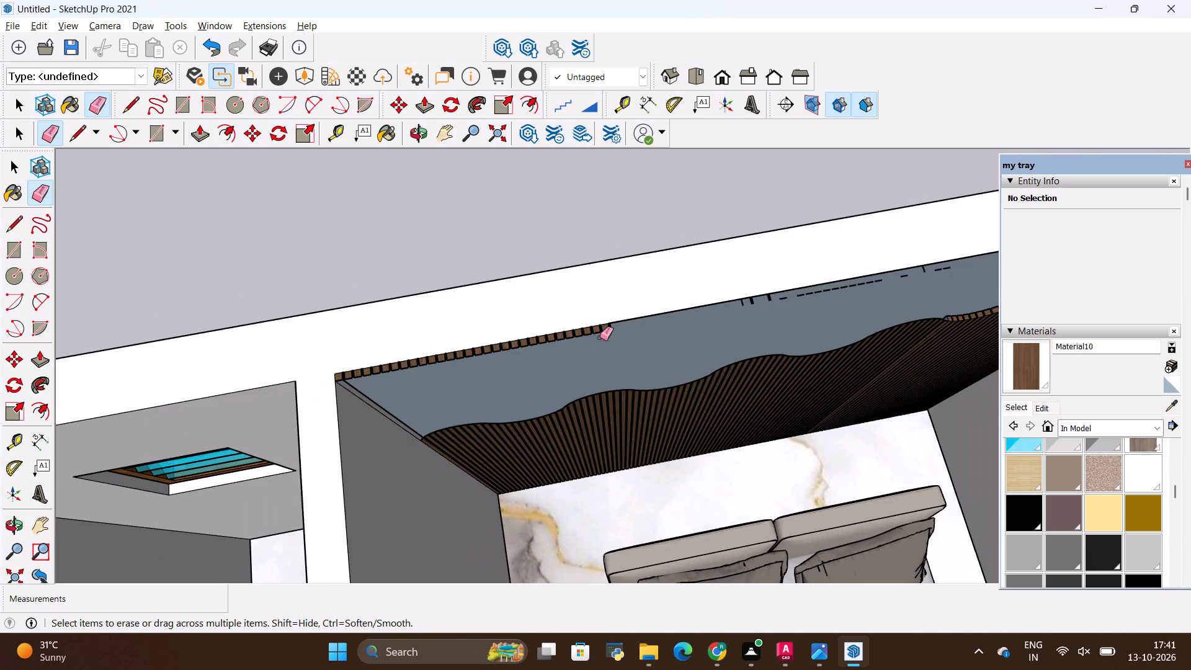
scroll(589, 340, "up", 5)
scroll(529, 349, "up", 2)
scroll(618, 319, "up", 2)
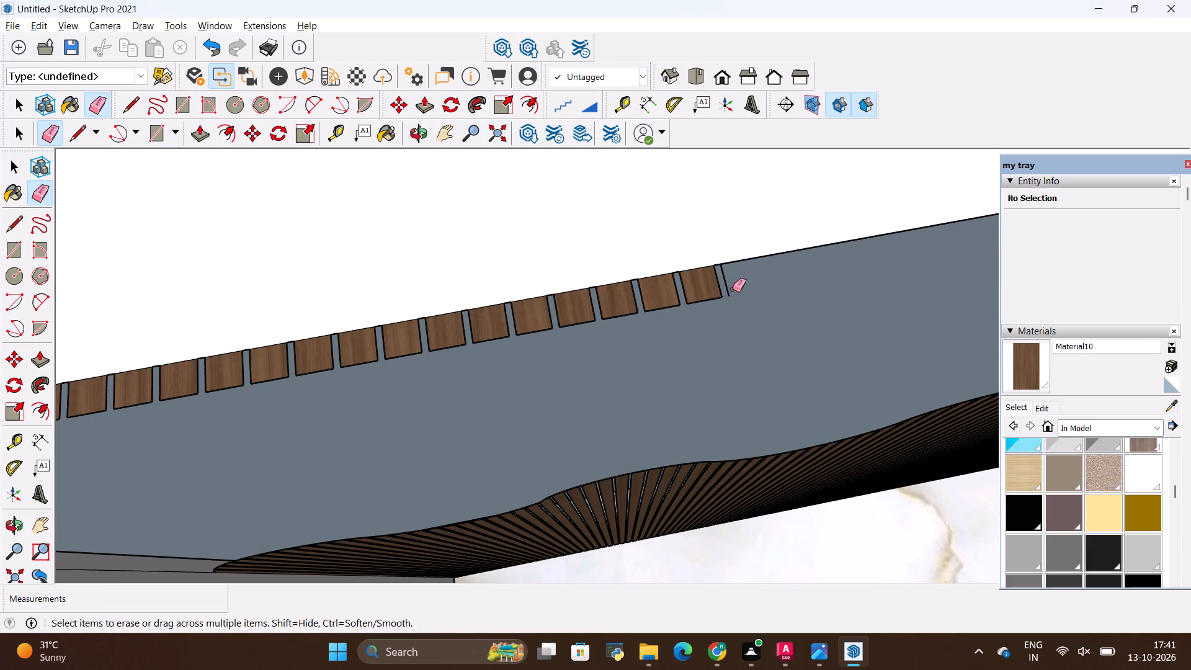
left_click_drag(733, 288, 405, 360)
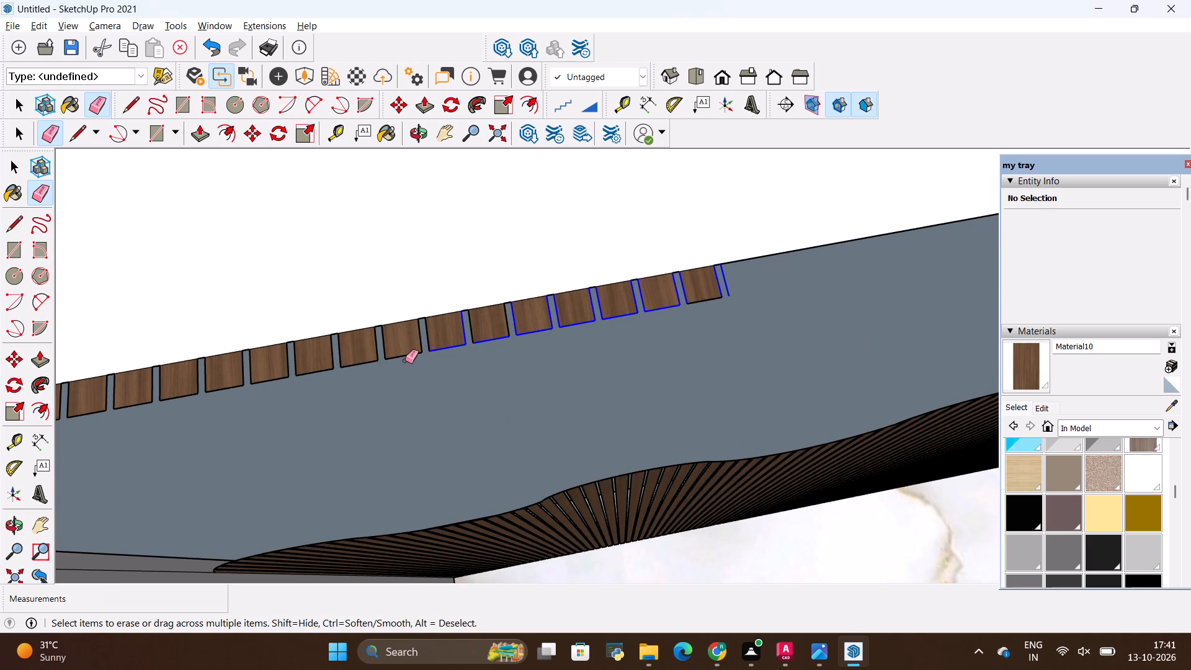
left_click_drag(405, 360, 264, 383)
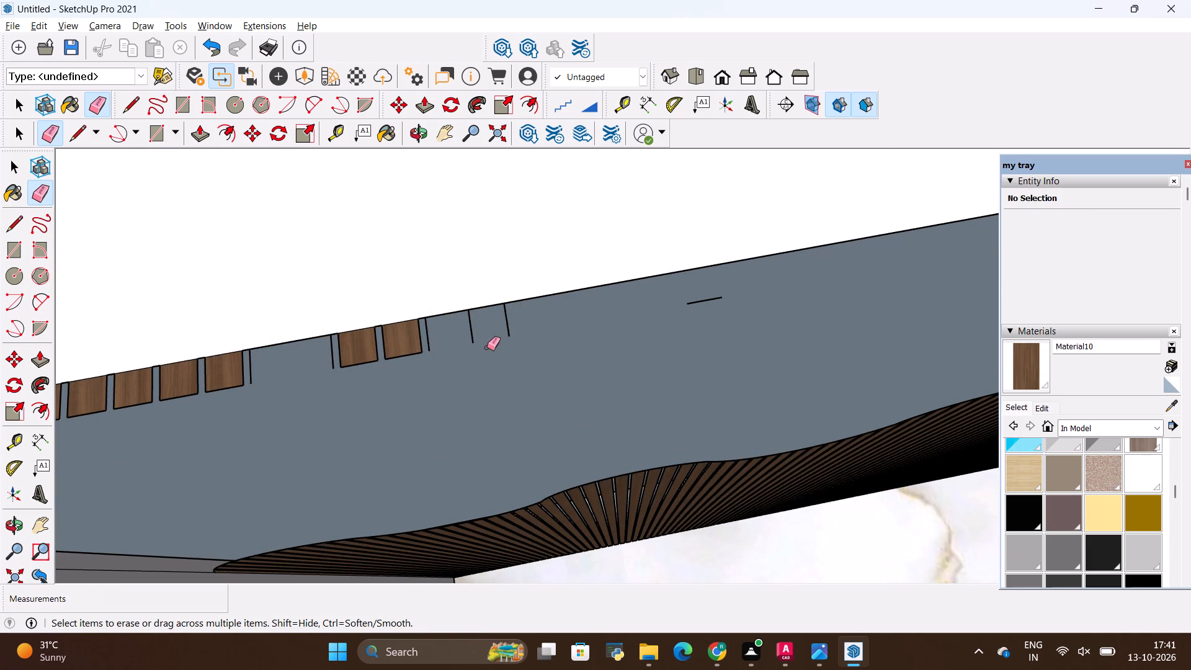
left_click_drag(508, 336, 338, 372)
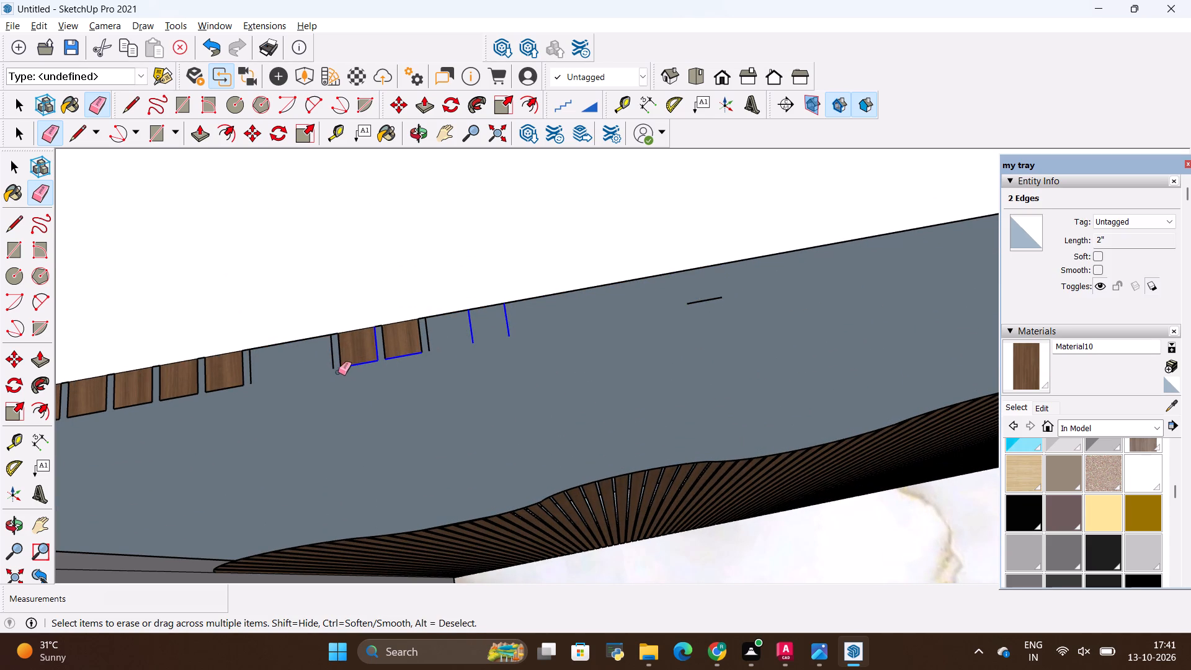
left_click_drag(338, 372, 173, 402)
left_click_drag(452, 351, 300, 382)
left_click_drag(332, 366, 289, 373)
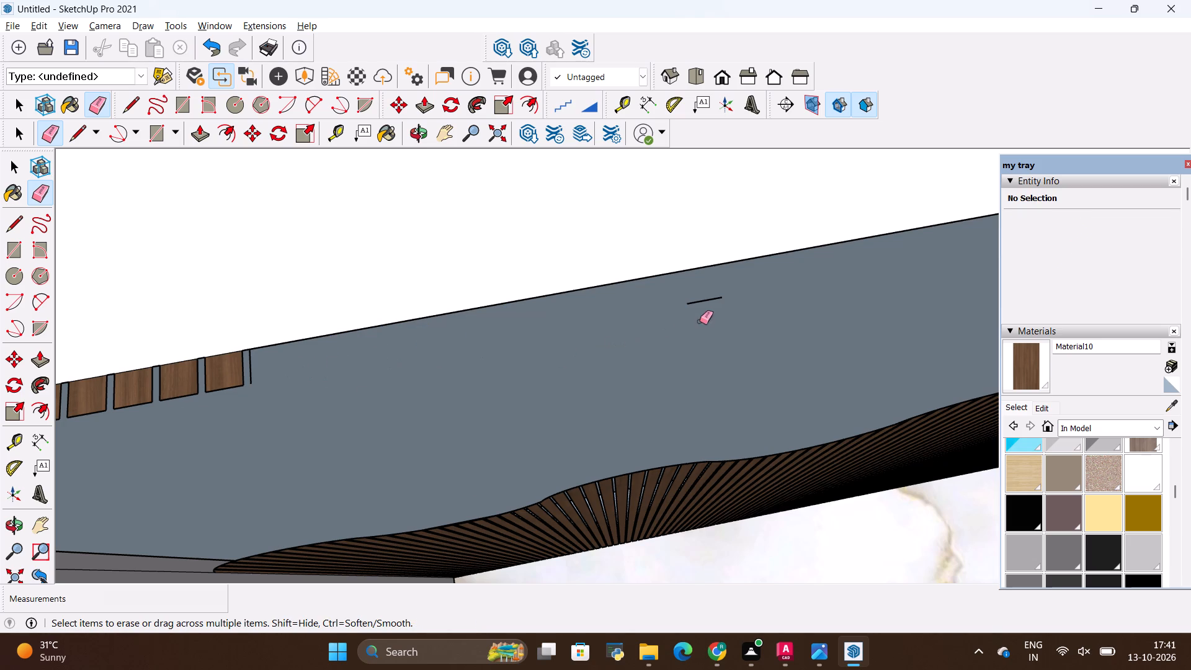
left_click_drag(687, 306, 651, 313)
left_click_drag(714, 301, 672, 310)
Erase the next eight slat profiles along the top edge and most of their leftover side and bottom edges.
scroll(810, 303, "down", 4)
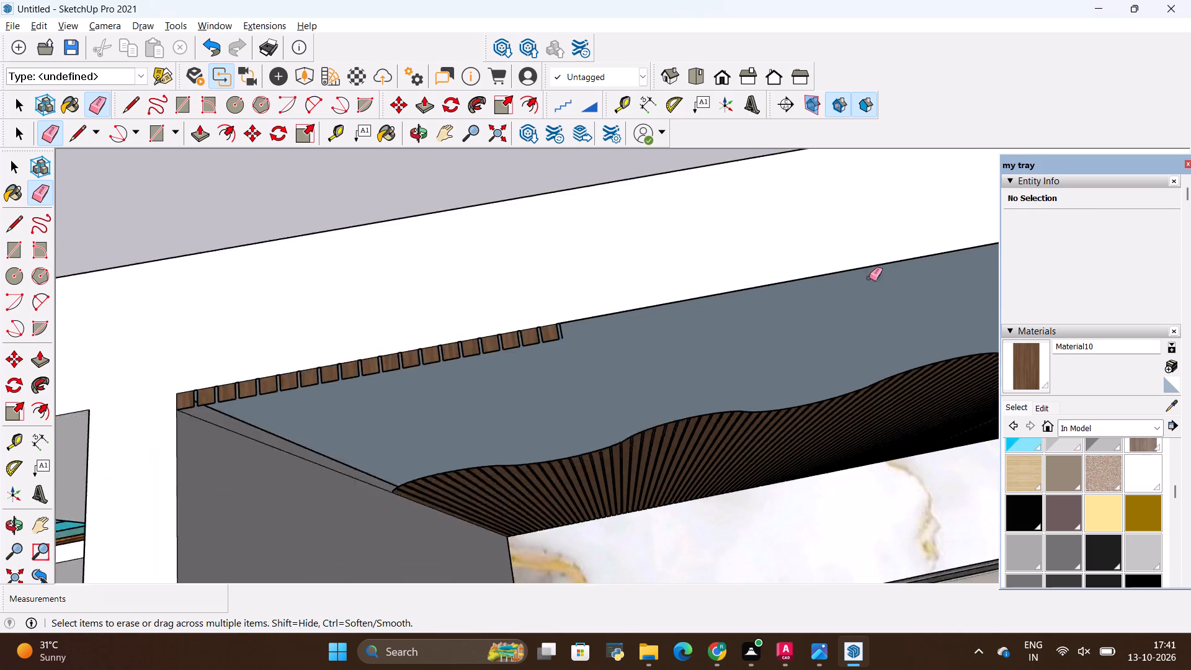
scroll(869, 278, "down", 7)
middle_click_drag(736, 315, 683, 306)
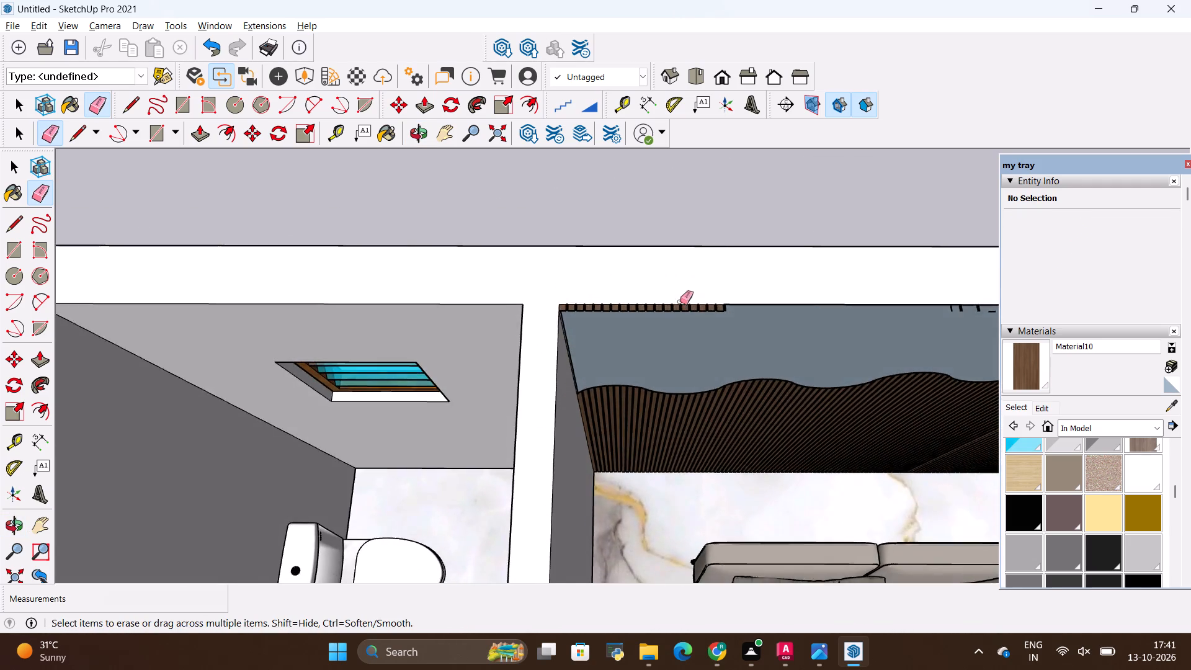
scroll(680, 301, "up", 10)
left_click_drag(798, 313, 613, 311)
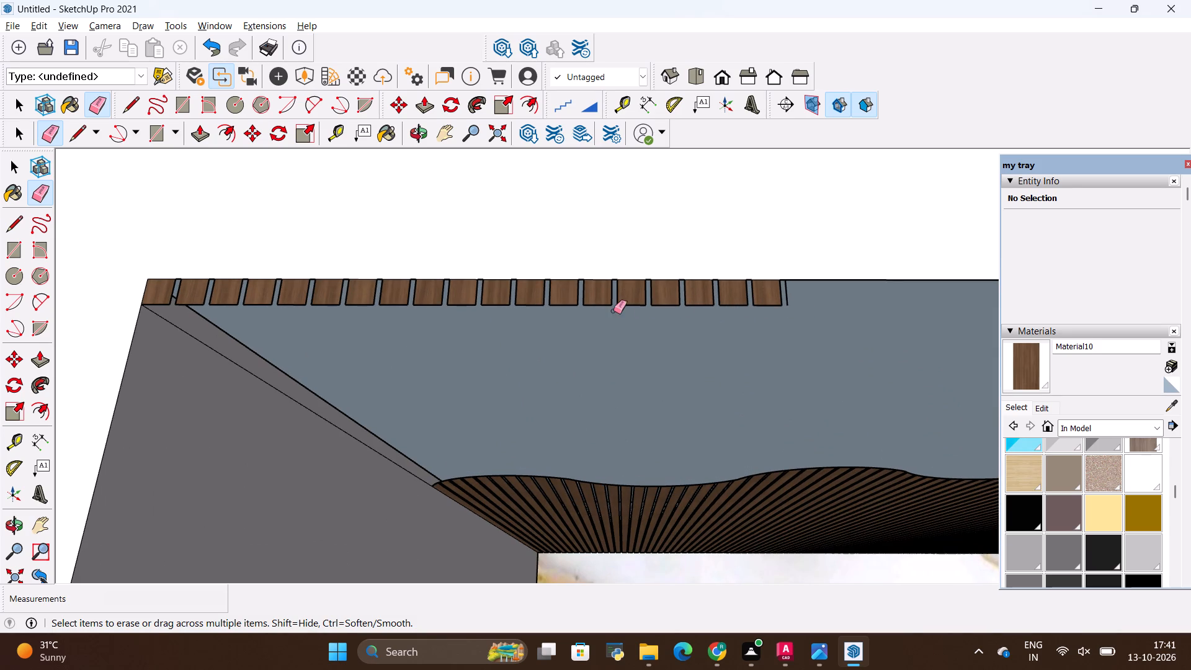
left_click_drag(613, 311, 602, 311)
scroll(663, 315, "up", 2)
left_click_drag(878, 291, 656, 305)
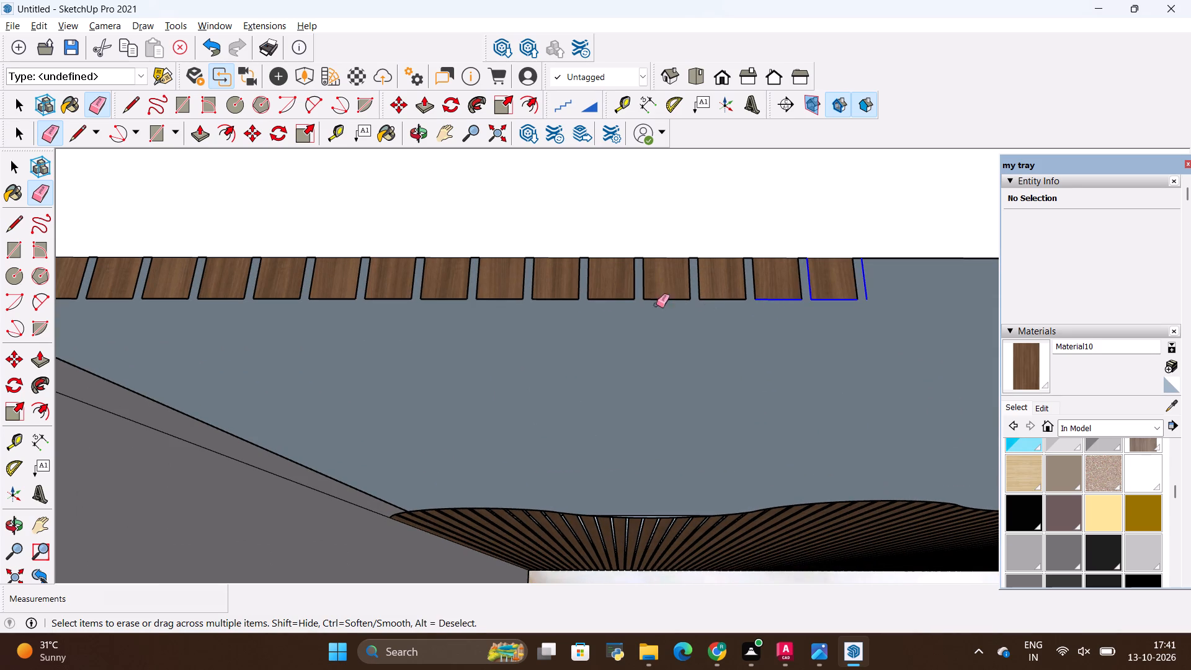
left_click_drag(656, 305, 431, 305)
left_click_drag(764, 289, 631, 297)
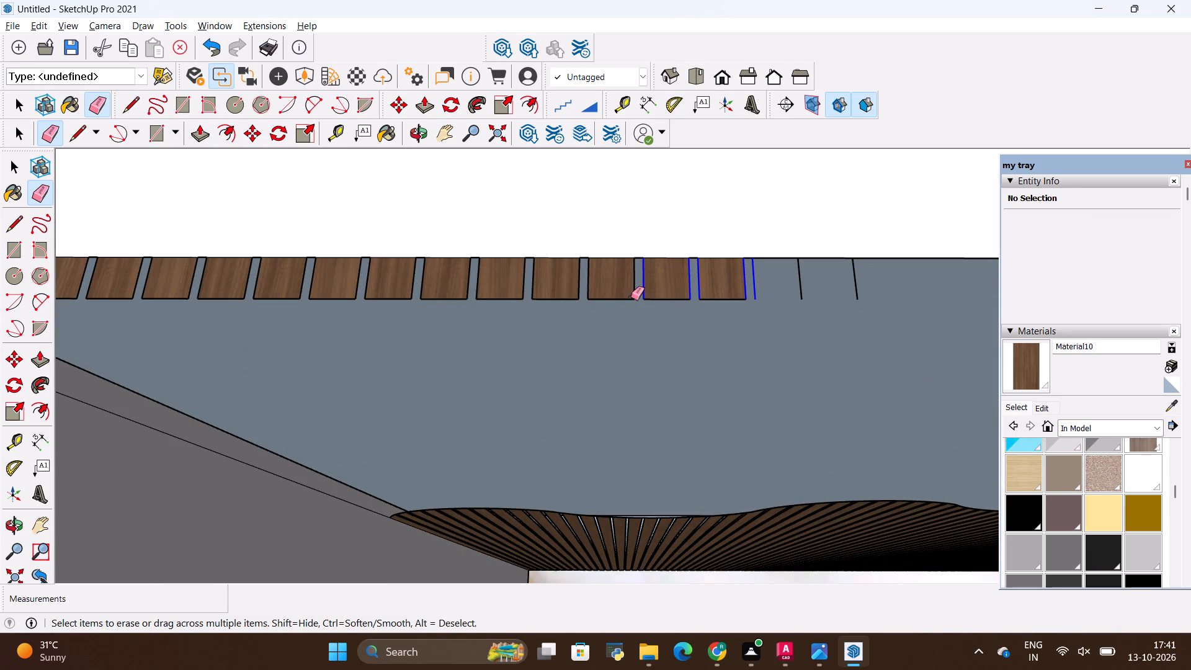
left_click_drag(631, 297, 411, 303)
left_click_drag(419, 297, 470, 295)
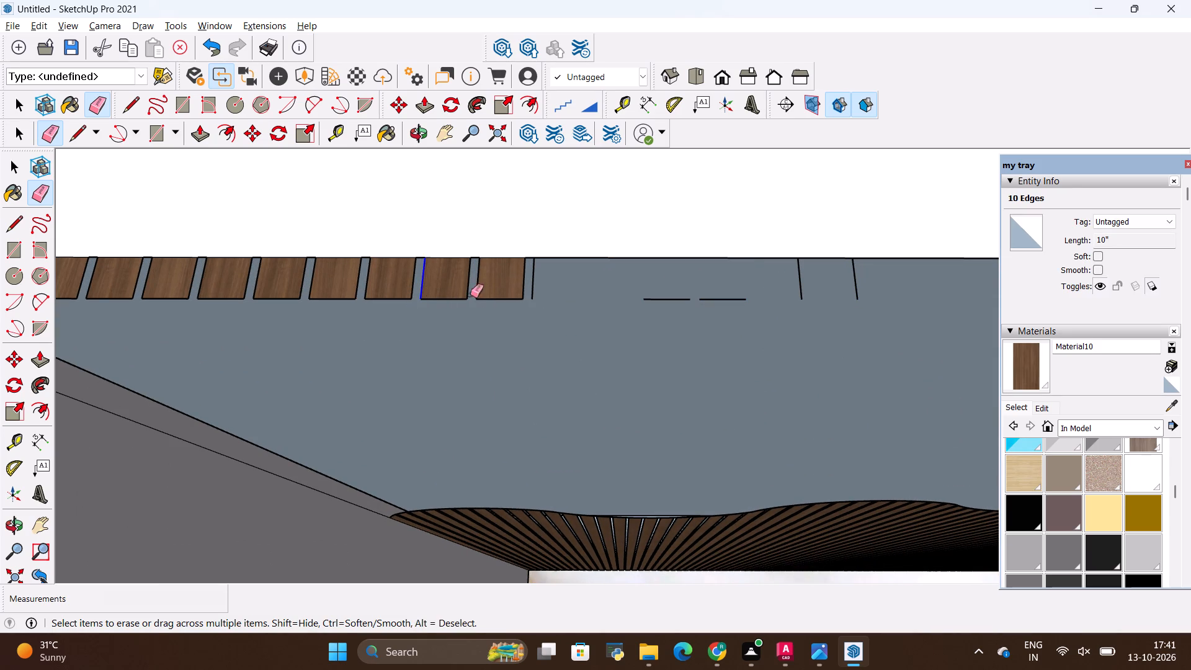
left_click_drag(470, 295, 531, 300)
left_click_drag(613, 305, 694, 304)
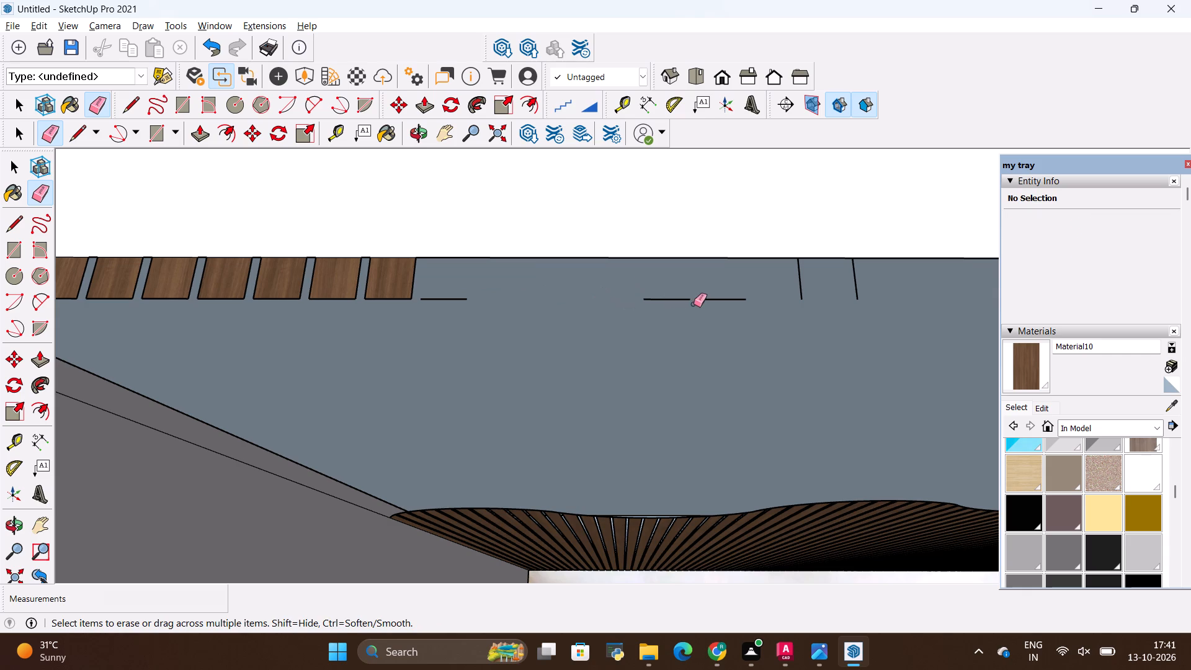
left_click_drag(694, 304, 747, 303)
left_click_drag(731, 290, 721, 333)
left_click_drag(681, 288, 673, 307)
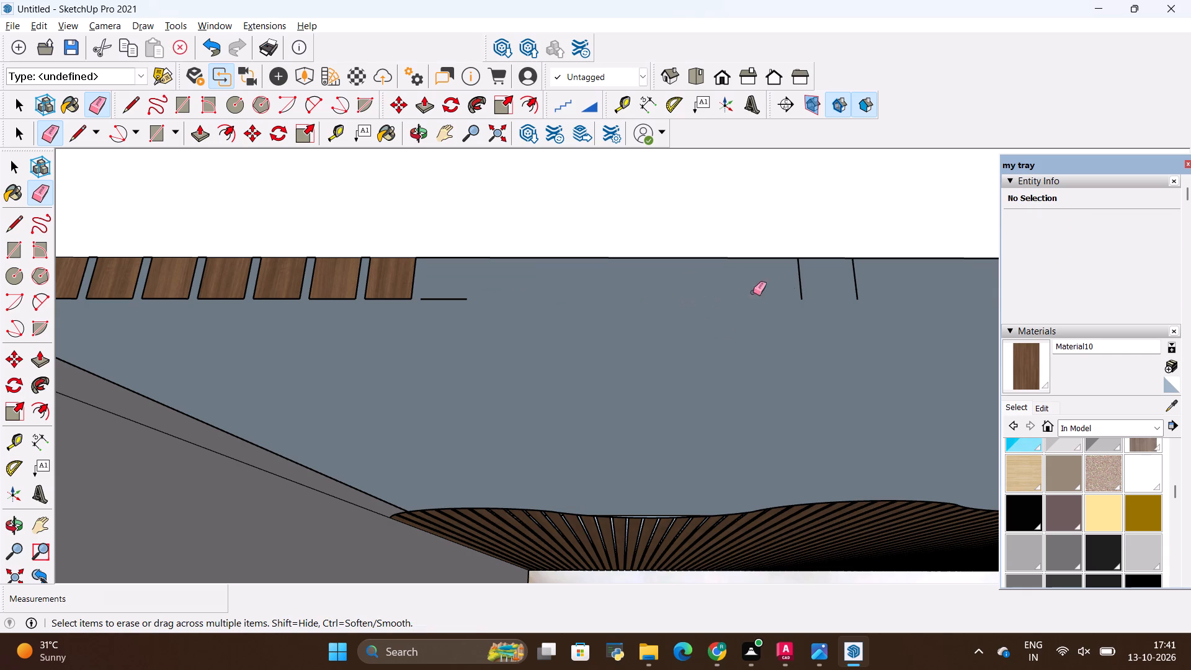
left_click_drag(783, 288, 867, 292)
left_click_drag(863, 292, 767, 294)
Erase the leftover bottom edge and the next four slat profiles in the remaining row.
scroll(848, 287, "down", 3)
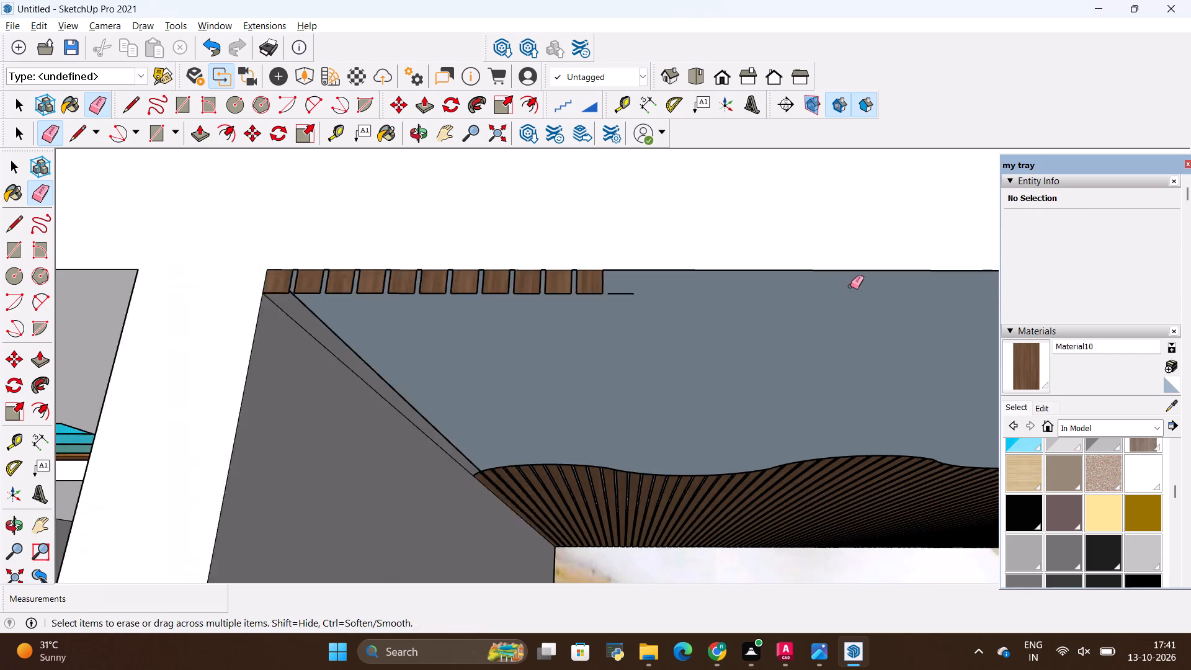
scroll(850, 286, "down", 2)
scroll(599, 277, "up", 8)
left_click_drag(741, 276, 672, 300)
left_click_drag(731, 275, 740, 301)
left_click_drag(682, 269, 586, 294)
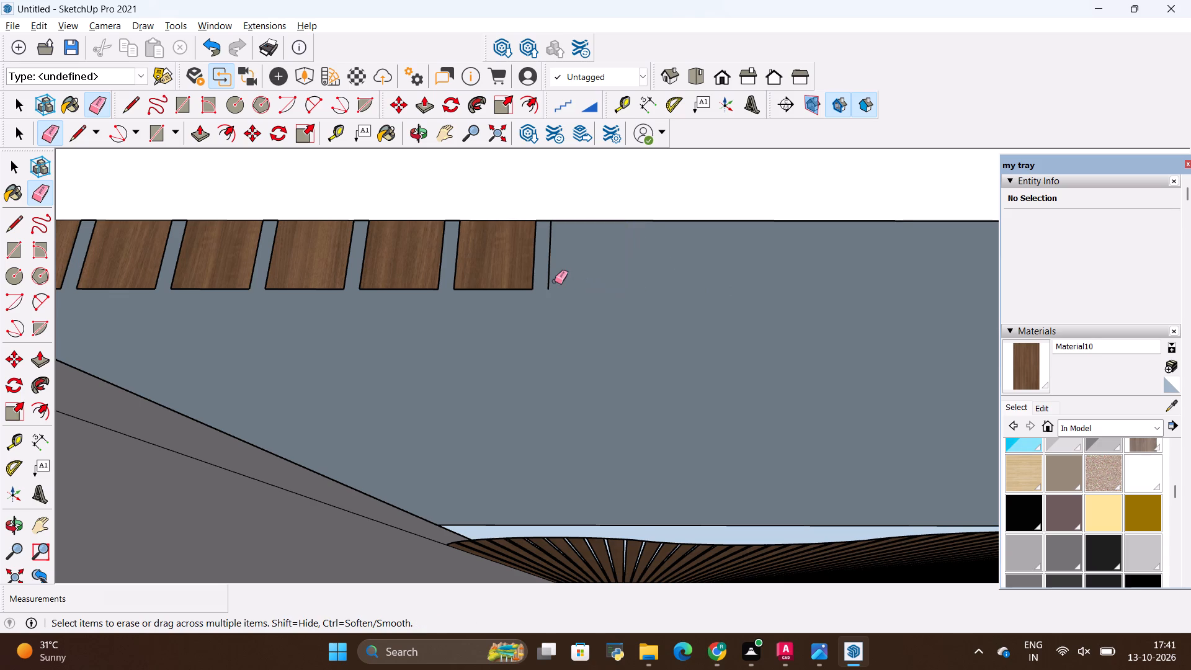
left_click_drag(555, 281, 488, 302)
left_click_drag(463, 270, 399, 300)
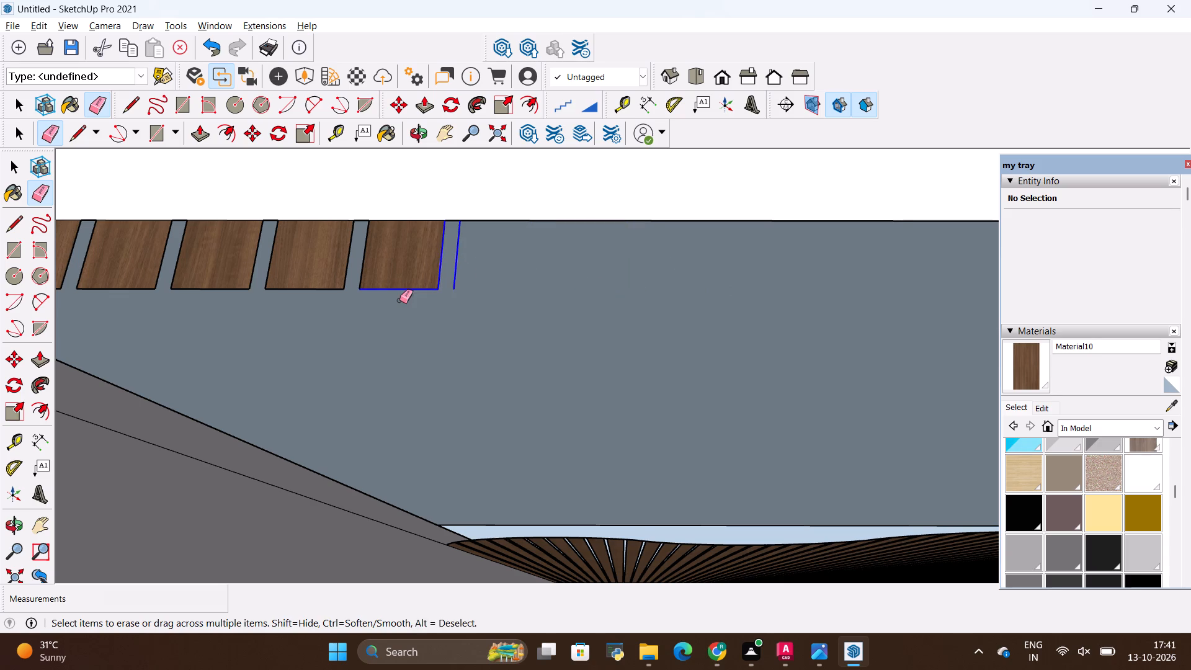
left_click_drag(399, 300, 396, 304)
Erase the remaining slat profiles one after another, leaving only the corner slat and the line beside it.
scroll(751, 321, "down", 5)
scroll(597, 307, "up", 7)
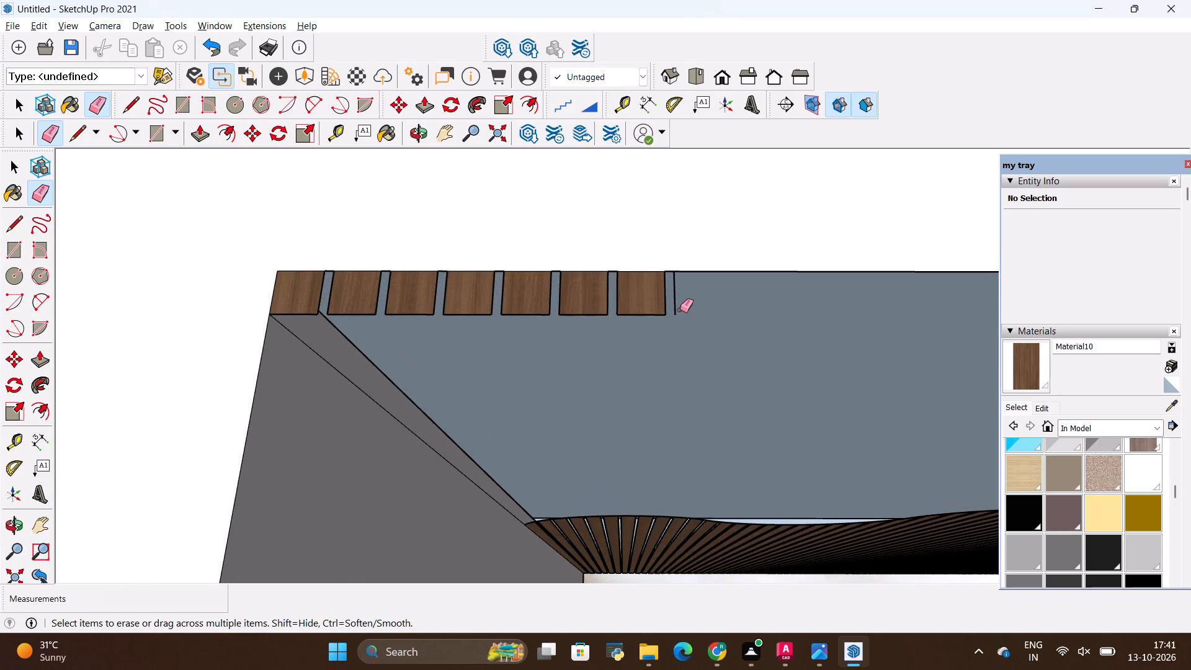
left_click_drag(686, 306, 645, 327)
left_click_drag(679, 315, 658, 319)
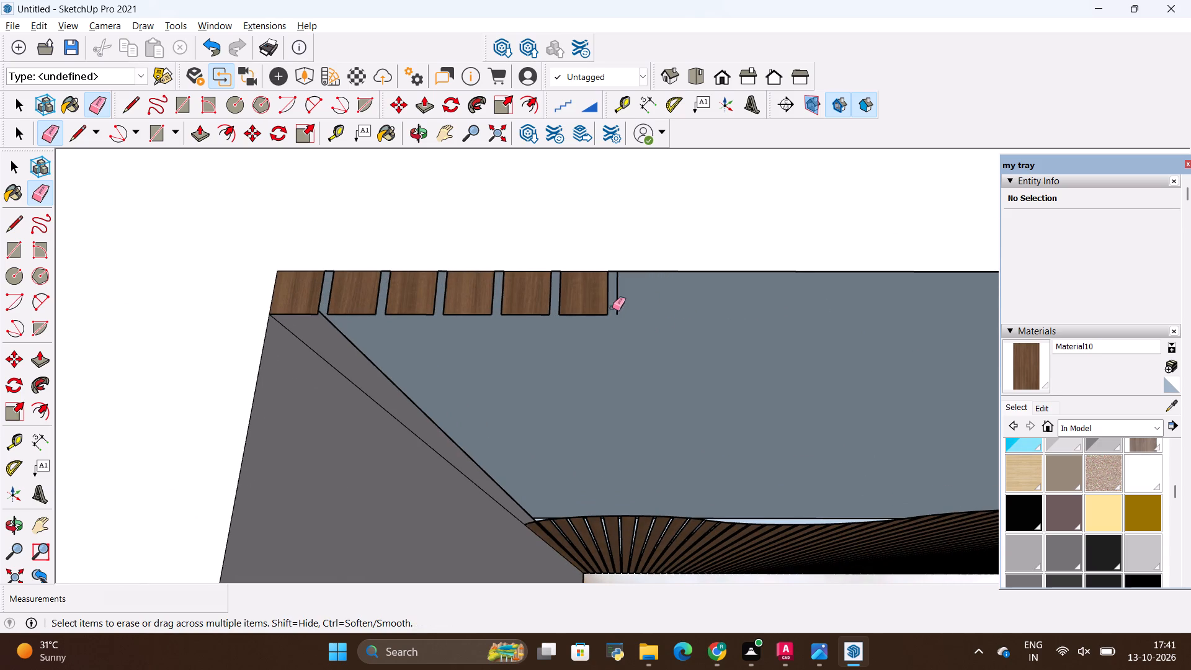
left_click_drag(627, 308, 582, 323)
left_click_drag(586, 307, 525, 319)
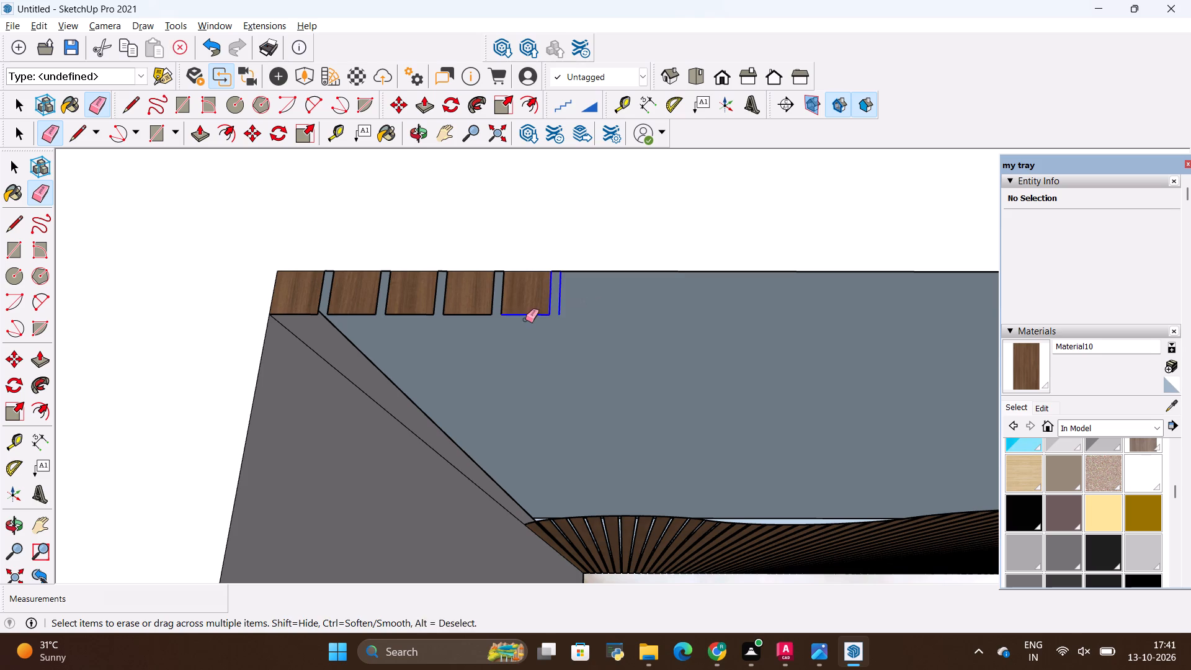
left_click_drag(525, 319, 524, 321)
left_click_drag(553, 308, 465, 319)
left_click_drag(450, 312, 440, 311)
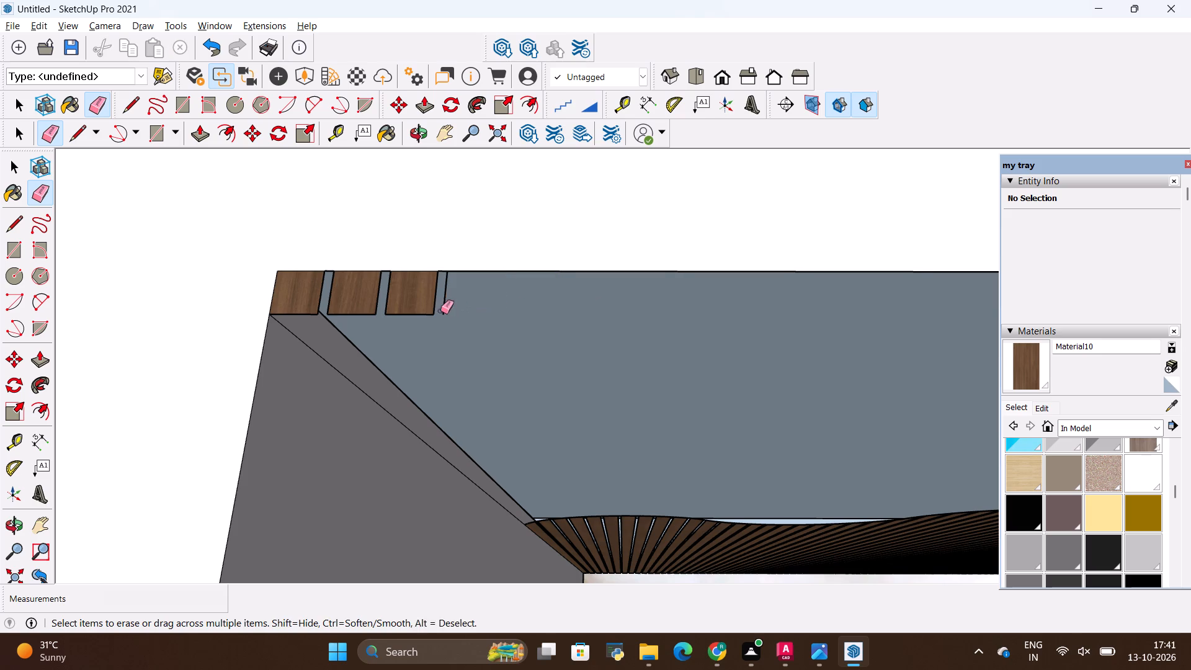
left_click_drag(440, 311, 414, 318)
left_click_drag(410, 305, 354, 309)
left_click_drag(380, 313, 371, 324)
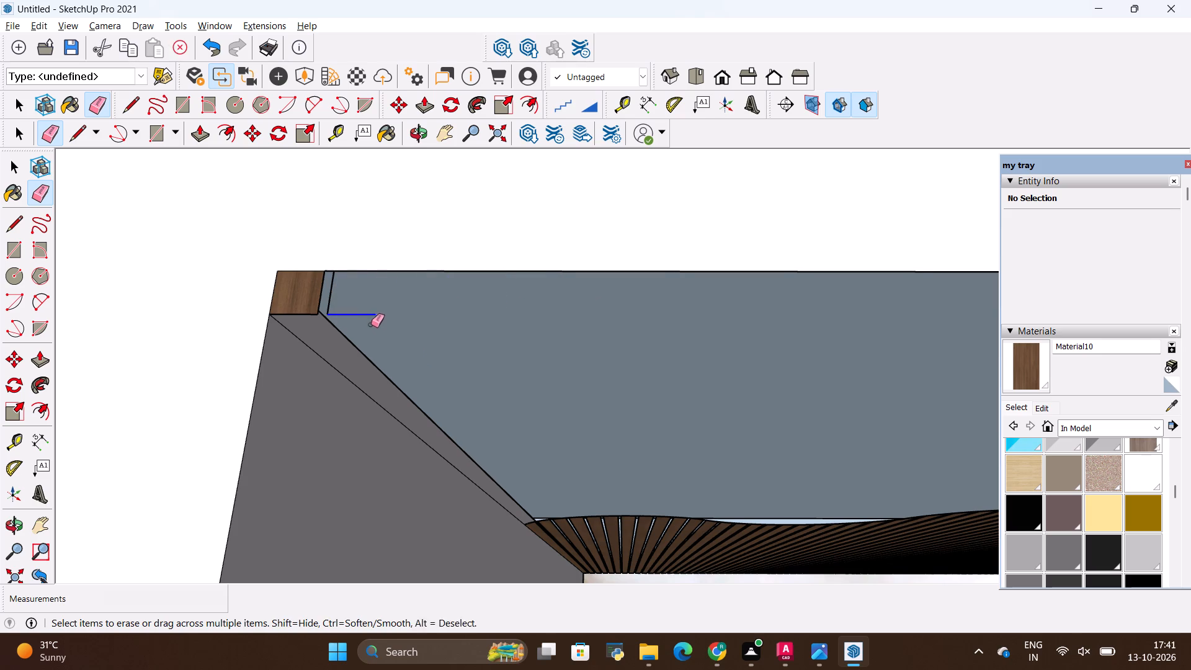
left_click_drag(371, 324, 370, 324)
Erase the last slat profile at the wall's corner together with the stray edge beside it.
scroll(303, 314, "up", 5)
middle_click_drag(503, 333, 645, 346)
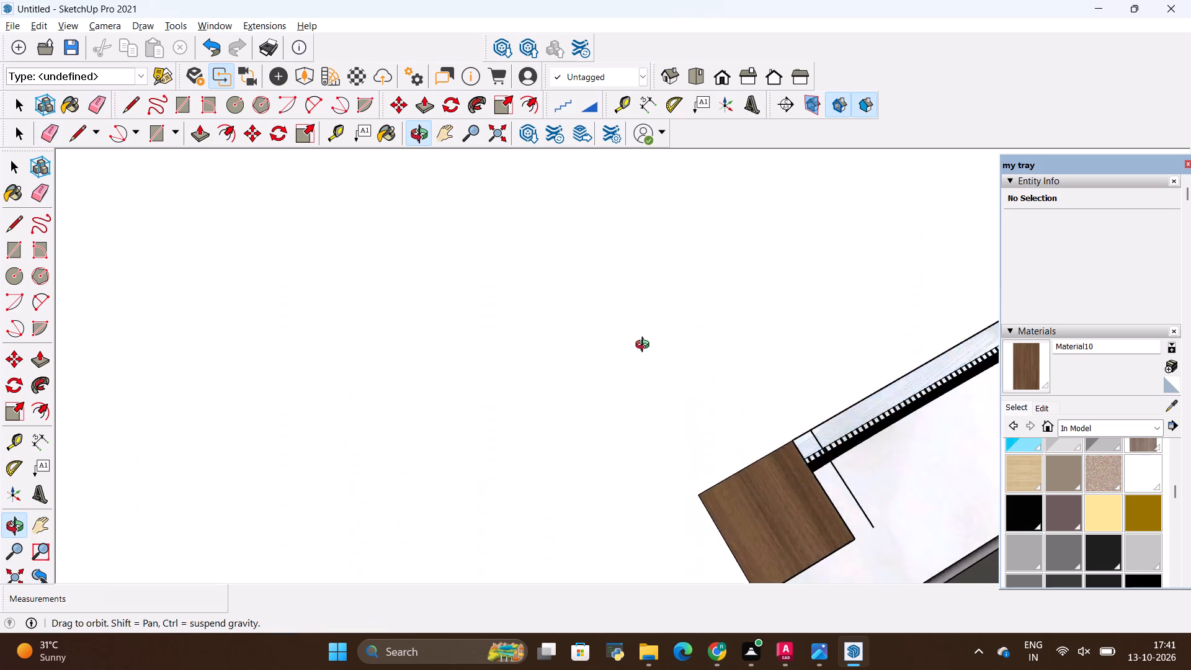
middle_click_drag(645, 346, 581, 335)
left_click_drag(661, 352, 563, 372)
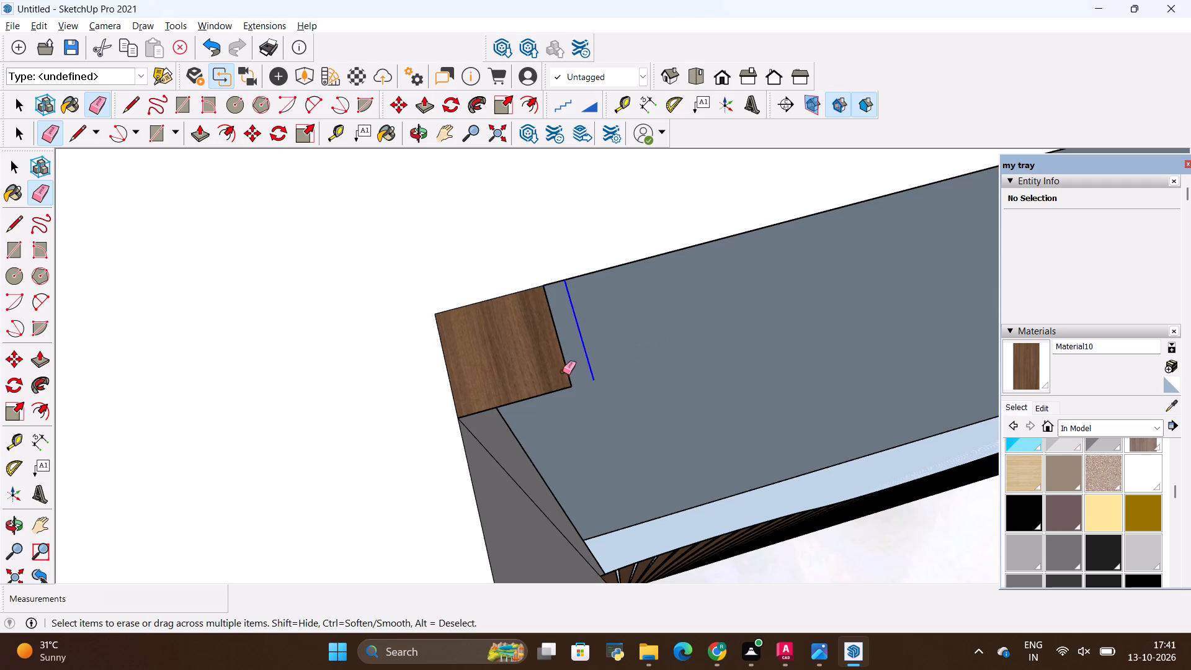
left_click_drag(563, 372, 548, 405)
Select the cleared top face of the walls and examine the house model from all around, ending at the bedroom accent wall.
key("space")
left_click(540, 327)
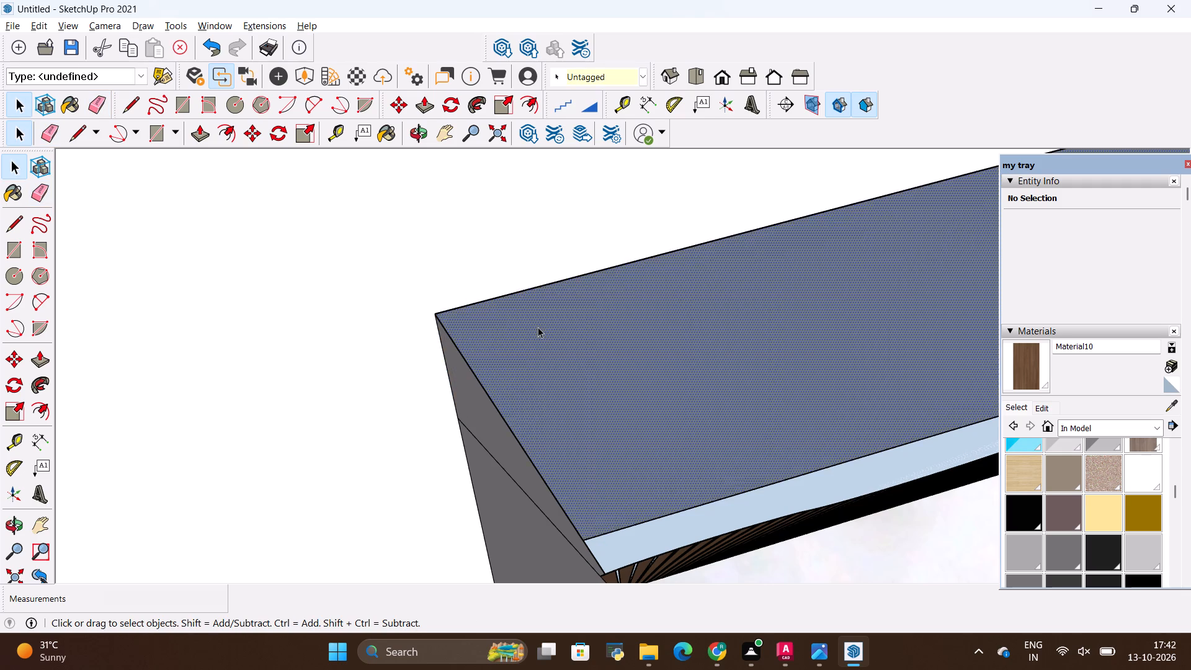
scroll(538, 327, "down", 12)
left_click(519, 264)
scroll(517, 264, "down", 12)
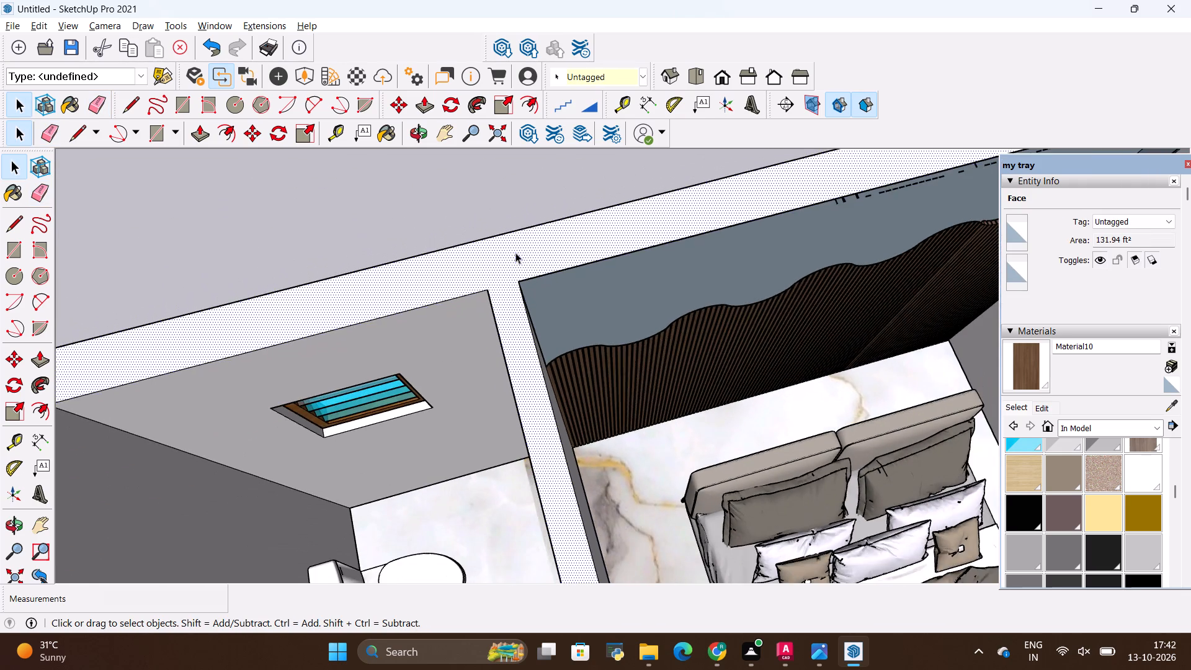
scroll(523, 247, "down", 1)
middle_click_drag(523, 248, 412, 261)
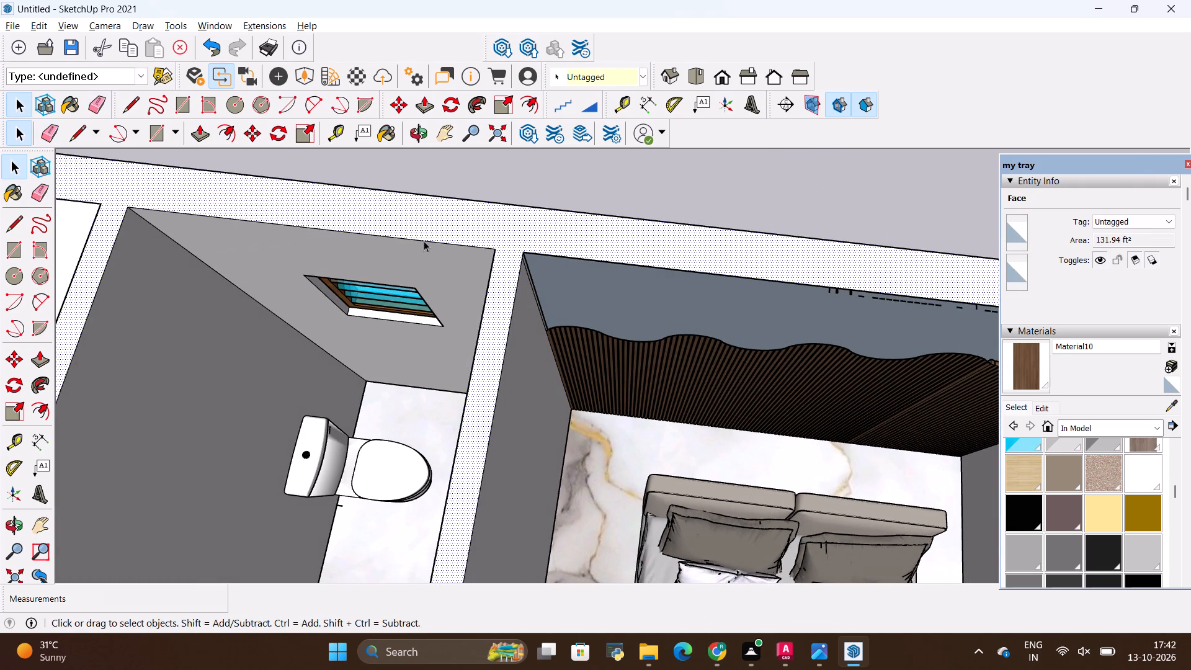
scroll(440, 238, "down", 3)
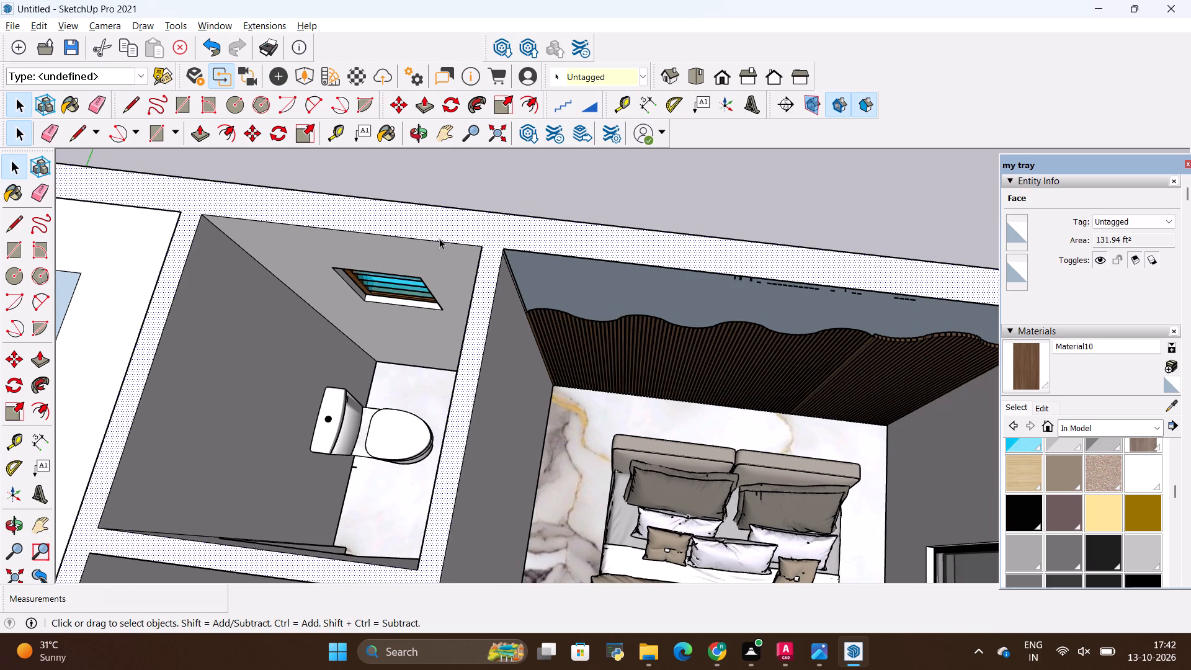
scroll(439, 238, "down", 15)
middle_click_drag(646, 336, 811, 424)
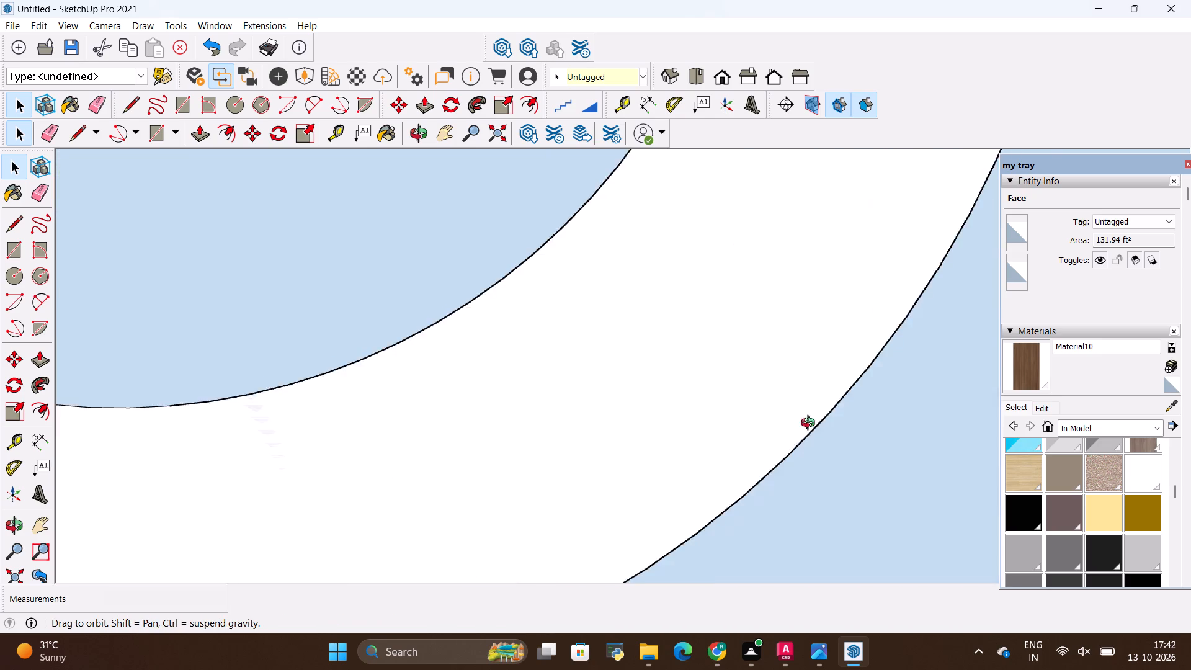
middle_click_drag(811, 424, 591, 505)
scroll(591, 473, "down", 20)
scroll(591, 473, "down", 1)
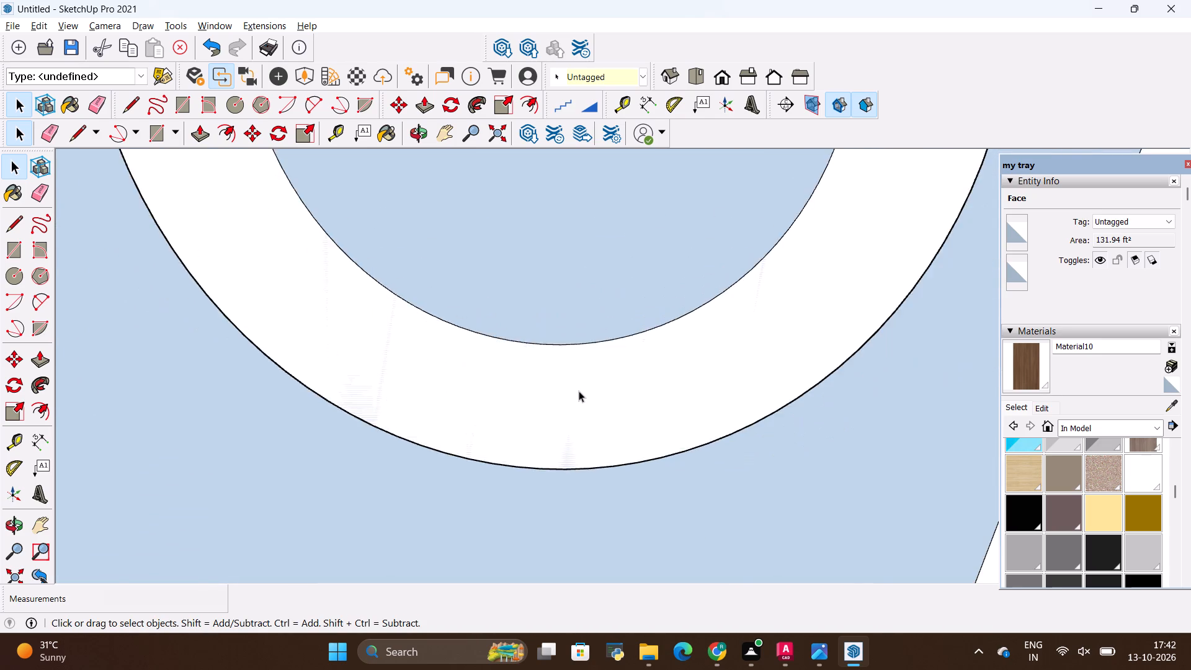
scroll(579, 391, "down", 20)
scroll(579, 391, "down", 20)
scroll(579, 391, "down", 4)
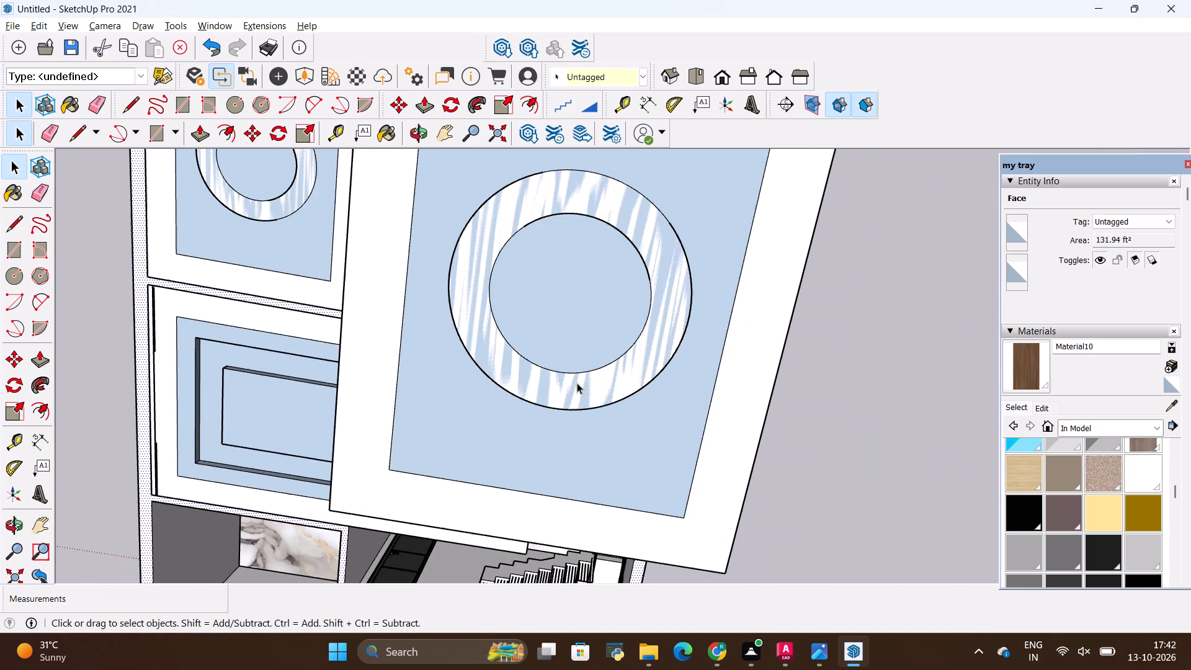
scroll(577, 383, "down", 18)
middle_click_drag(776, 298, 413, 426)
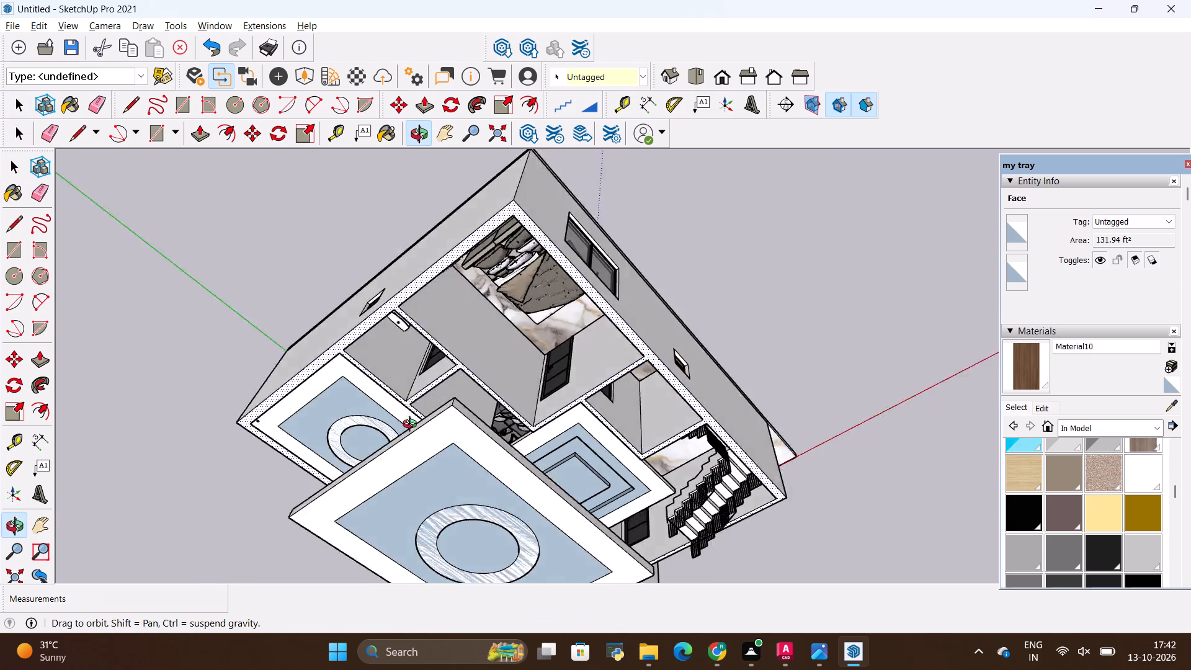
middle_click_drag(413, 426, 419, 453)
middle_click_drag(587, 310, 455, 351)
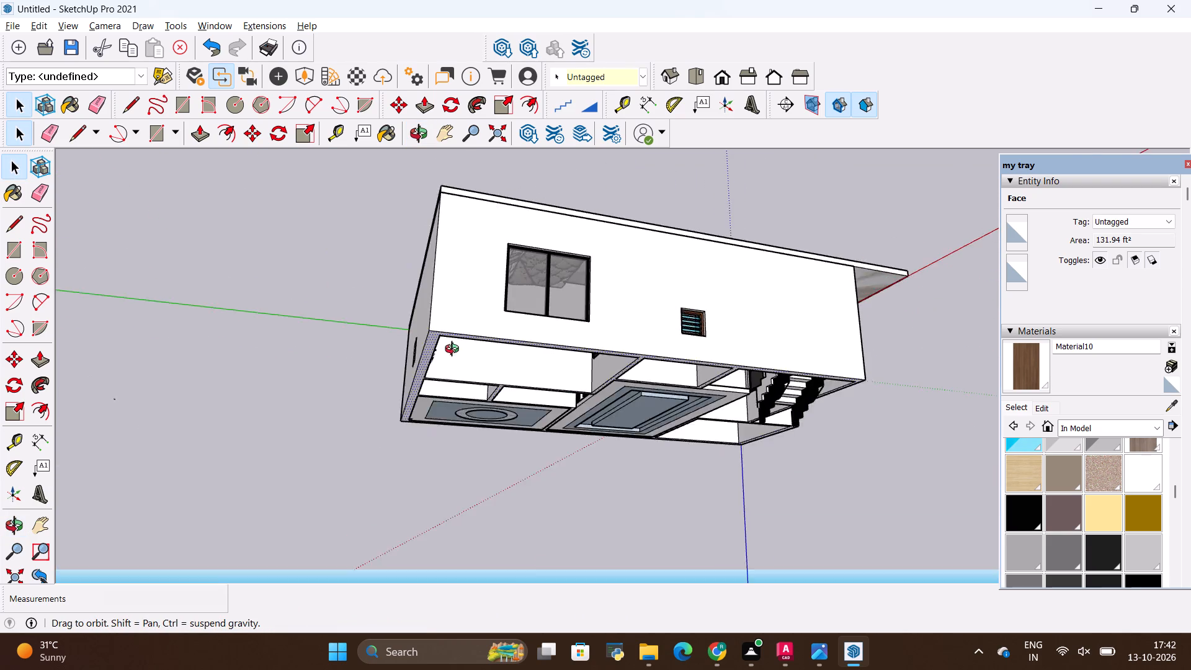
middle_click_drag(455, 351, 865, 319)
middle_click_drag(438, 334, 591, 164)
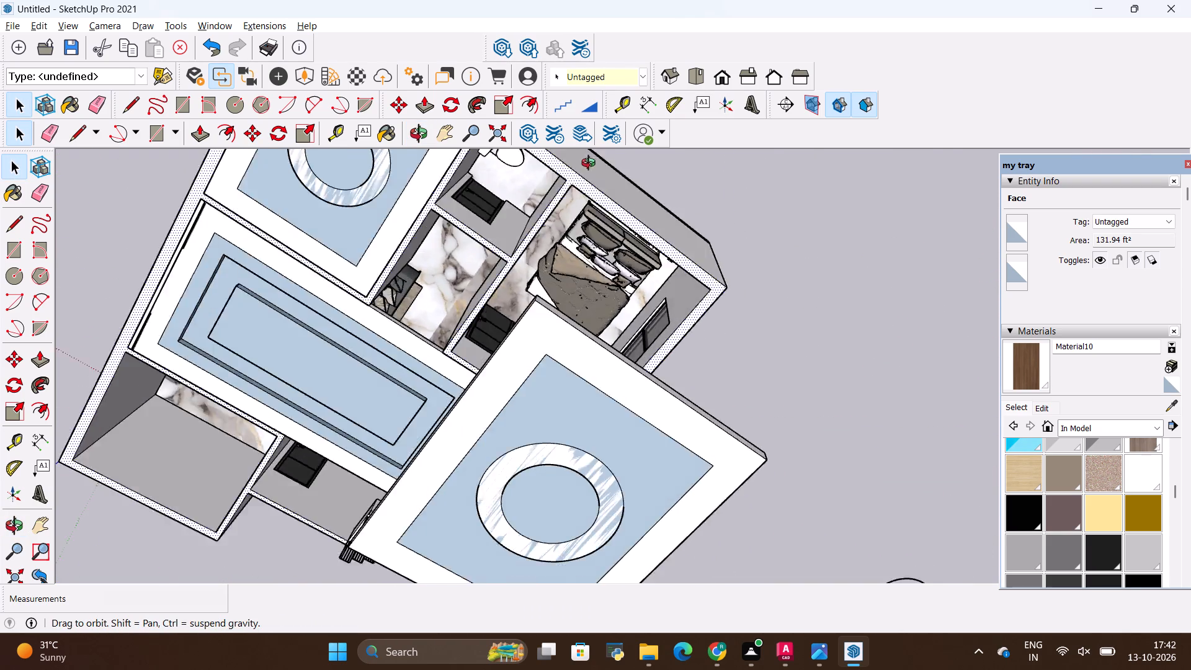
middle_click_drag(591, 164, 719, 185)
middle_click_drag(579, 274, 808, 238)
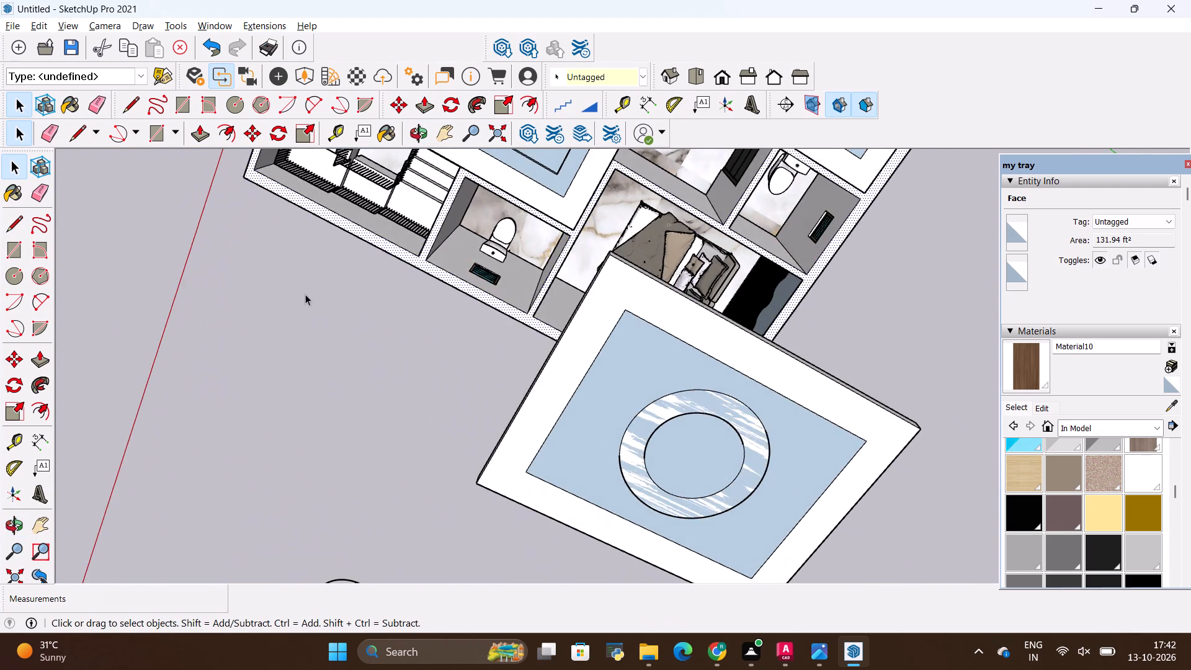
scroll(310, 301, "down", 12)
middle_click_drag(413, 372, 755, 316)
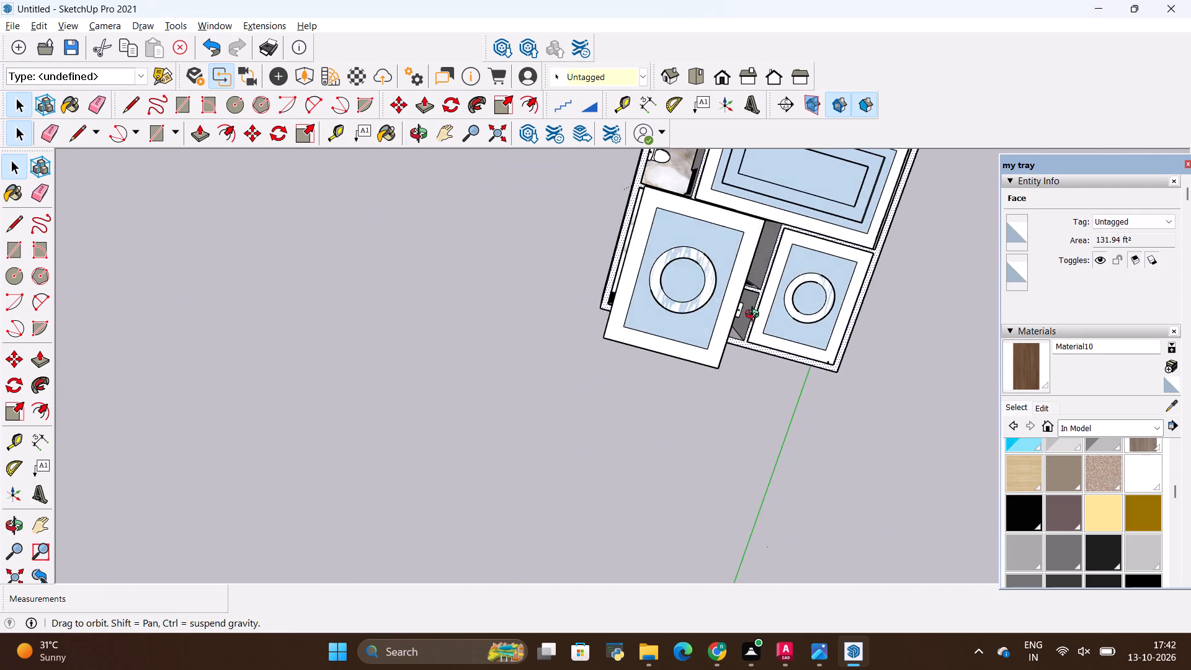
middle_click_drag(755, 316, 743, 331)
scroll(579, 377, "down", 4)
middle_click_drag(718, 434, 442, 349)
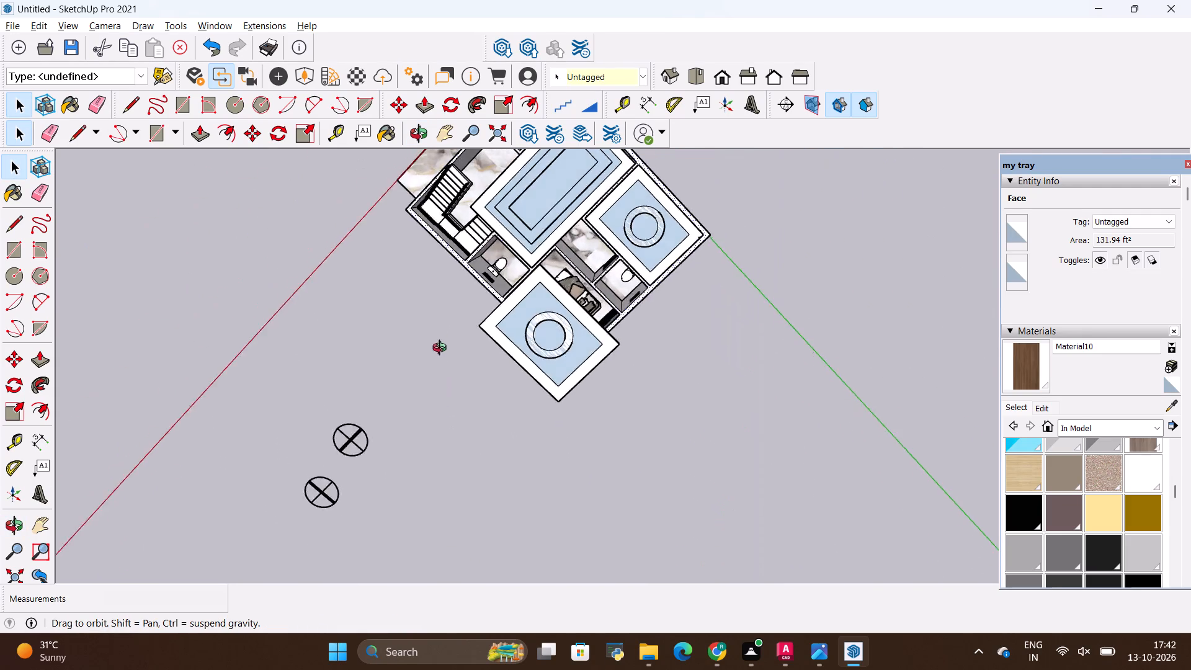
middle_click_drag(442, 349, 492, 244)
middle_click_drag(492, 475, 914, 265)
middle_click_drag(729, 414, 803, 444)
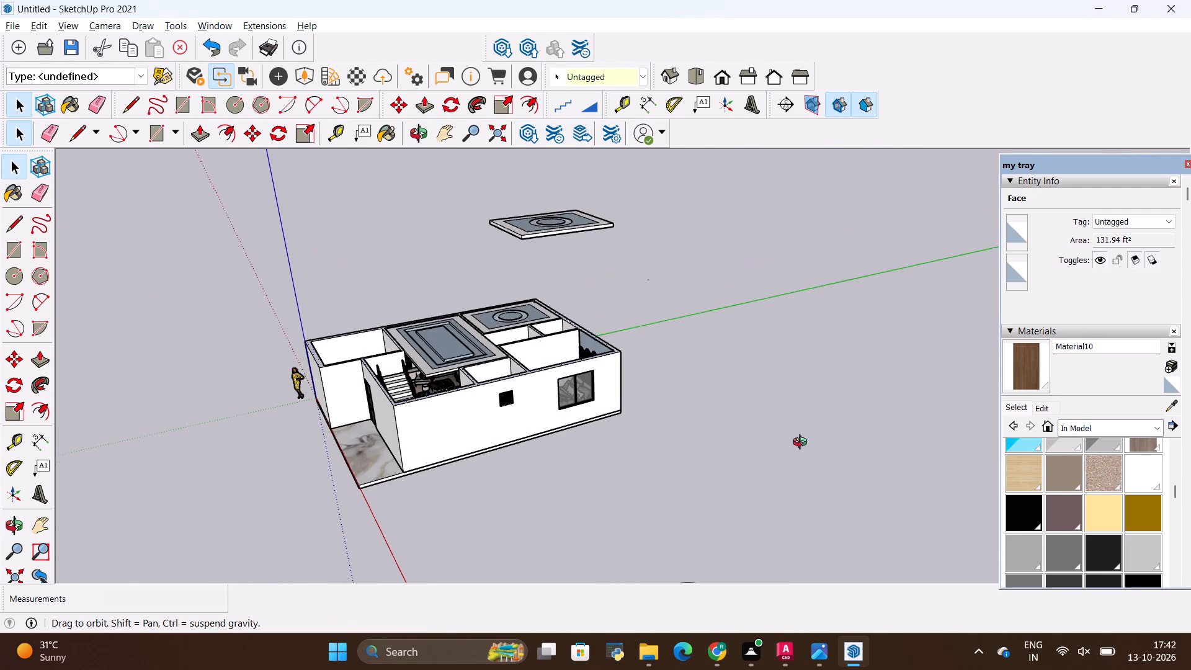
middle_click_drag(803, 444, 878, 450)
scroll(658, 388, "up", 12)
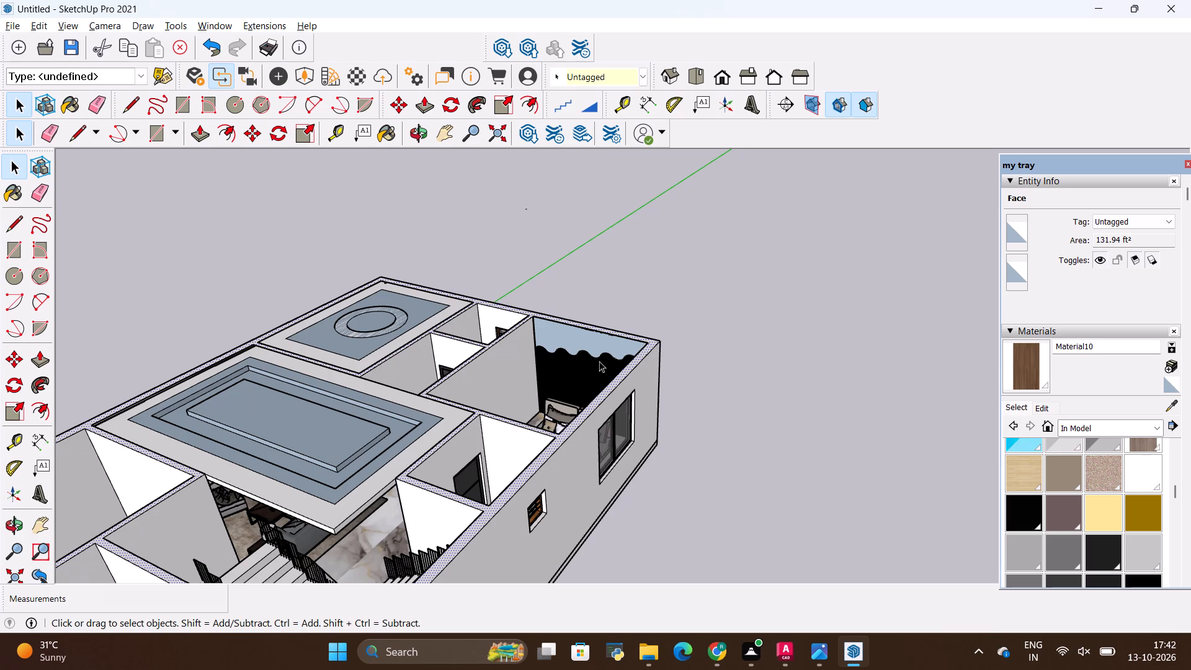
scroll(609, 362, "up", 8)
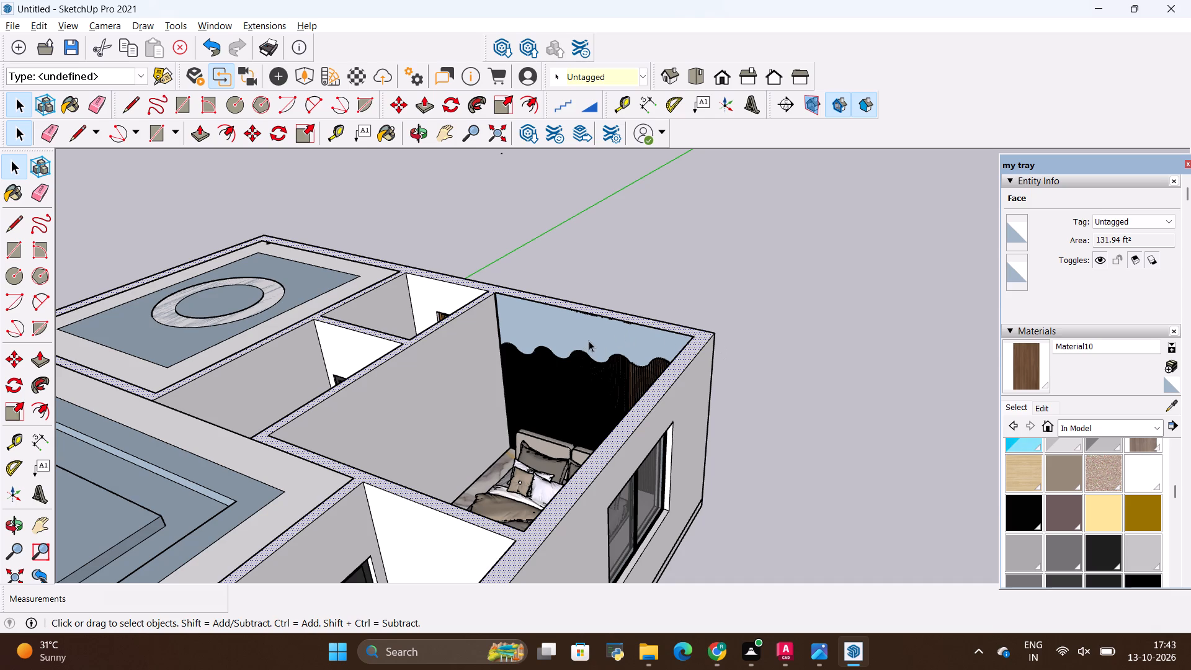
Reverse the face above the wavy wood slats on the bedroom accent wall.
middle_click_drag(568, 345, 660, 305)
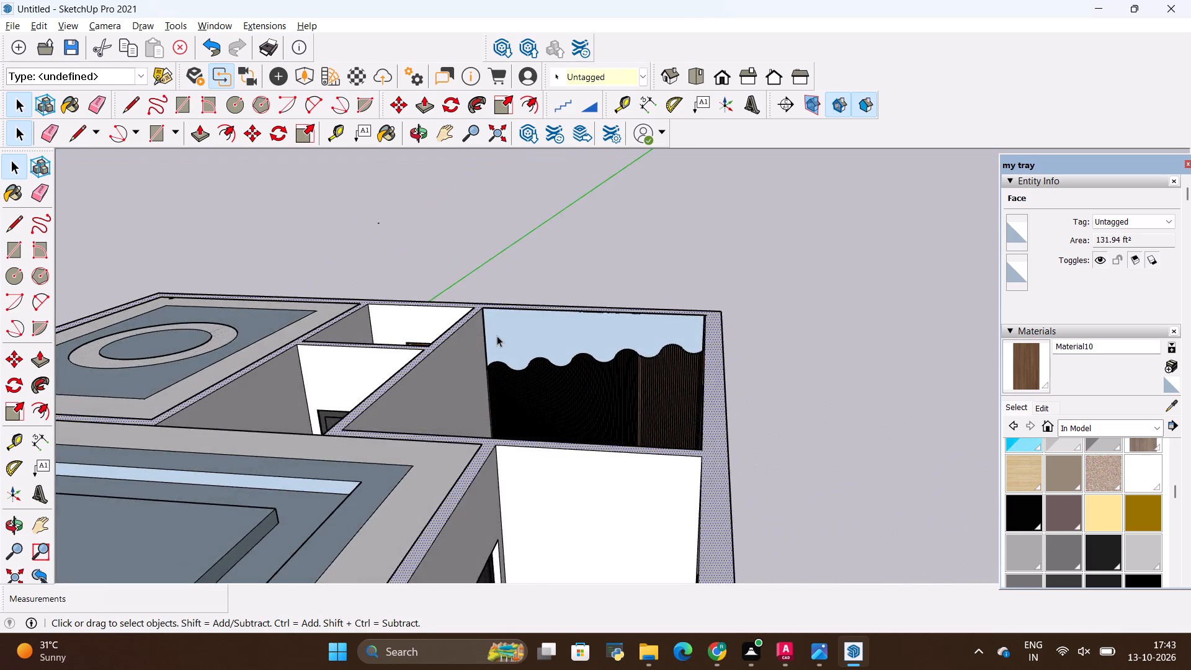
scroll(494, 336, "up", 14)
scroll(559, 323, "up", 8)
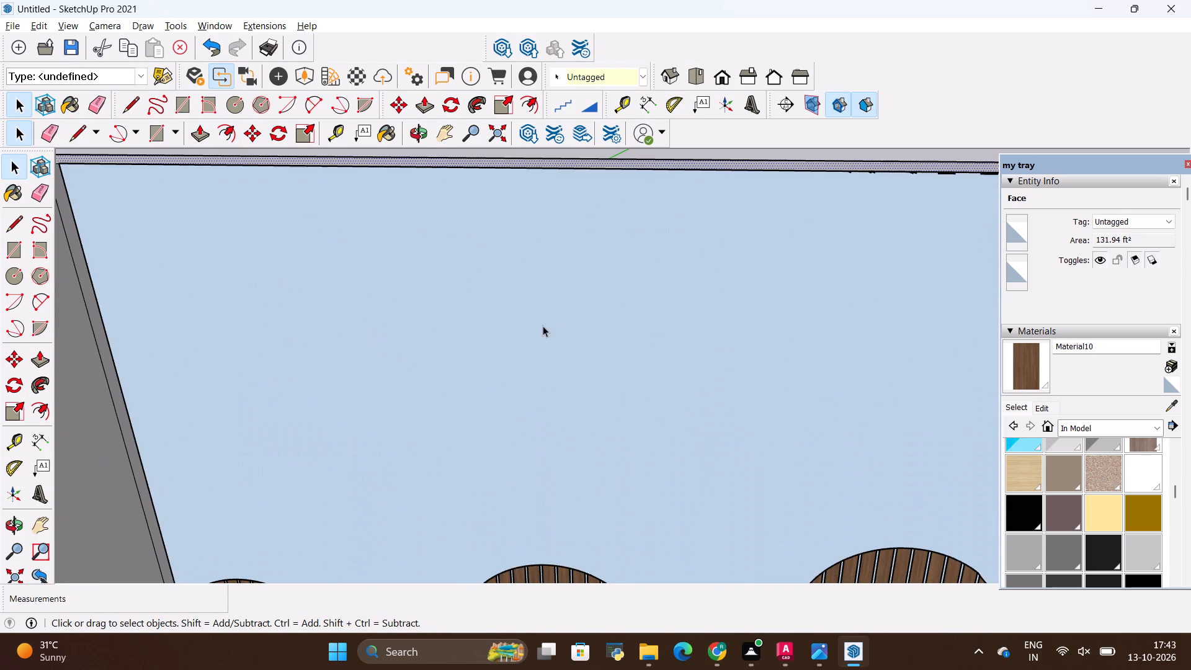
scroll(543, 326, "down", 6)
key("space")
right_click(543, 347)
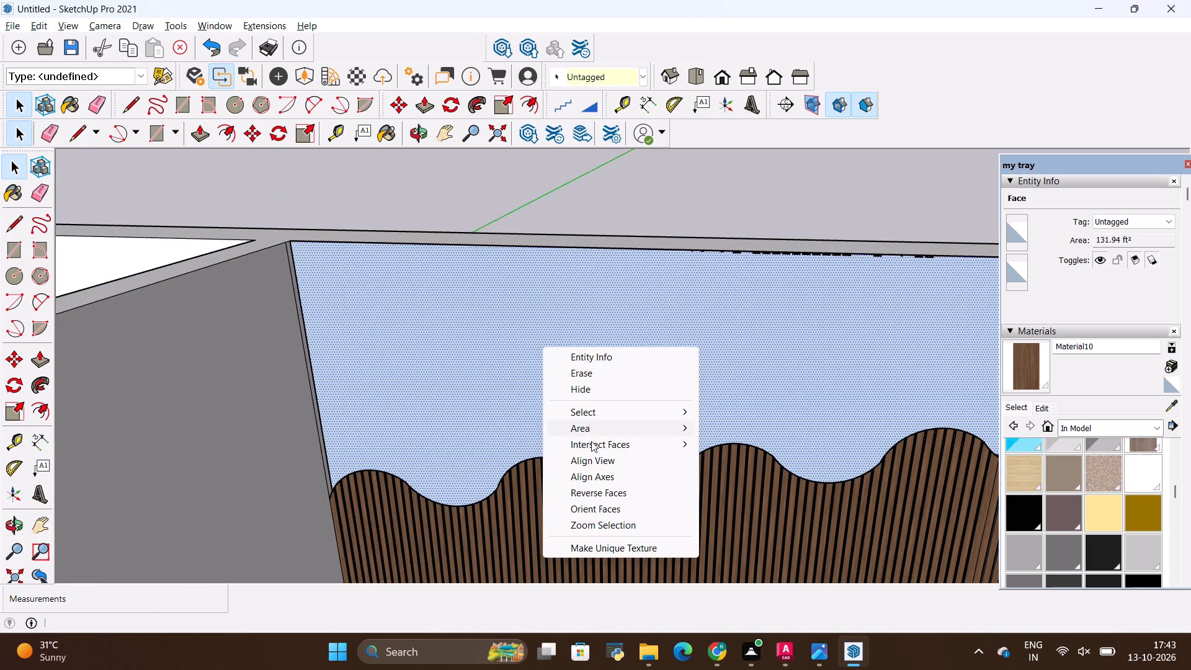
left_click(600, 494)
Push the reversed accent wall face 9" back through the full wall thickness.
scroll(600, 494, "down", 6)
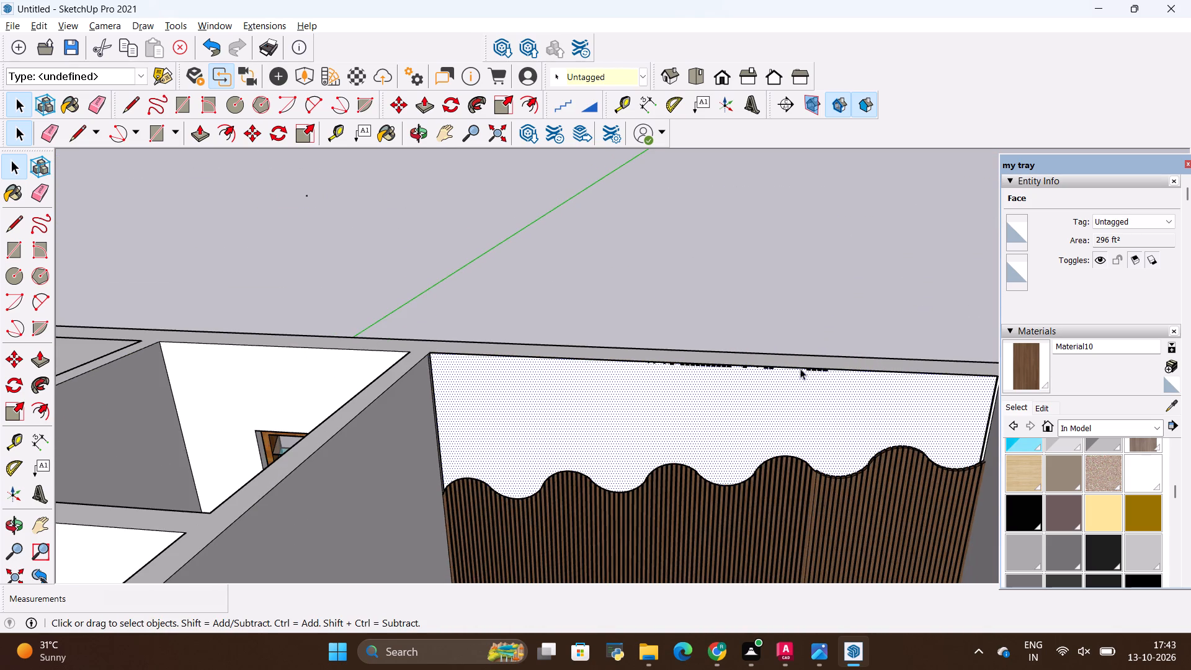
scroll(801, 367, "up", 9)
scroll(713, 361, "down", 6)
middle_click_drag(752, 392, 899, 437)
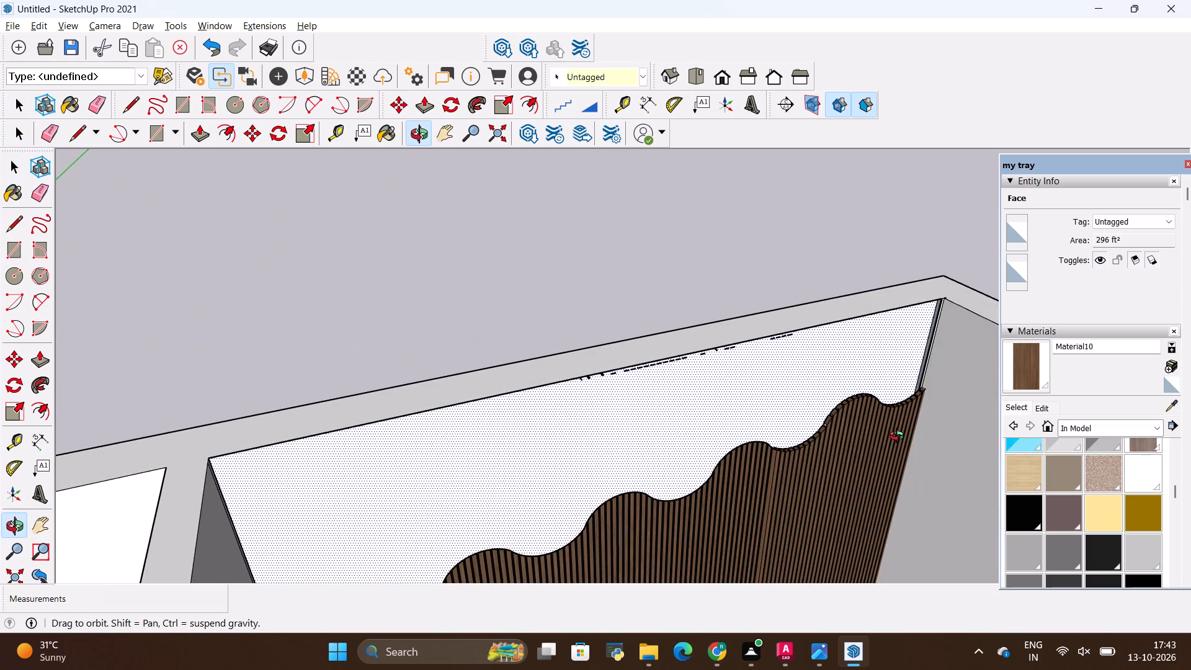
middle_click_drag(899, 437, 1025, 297)
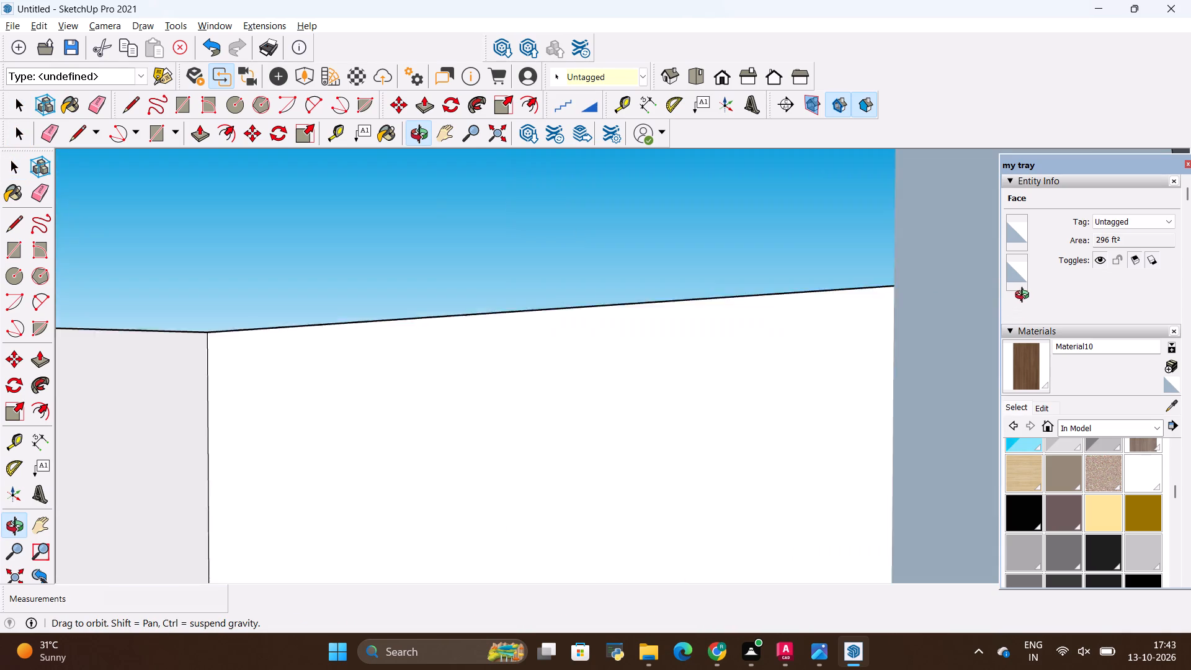
middle_click_drag(1025, 297, 890, 373)
key("p")
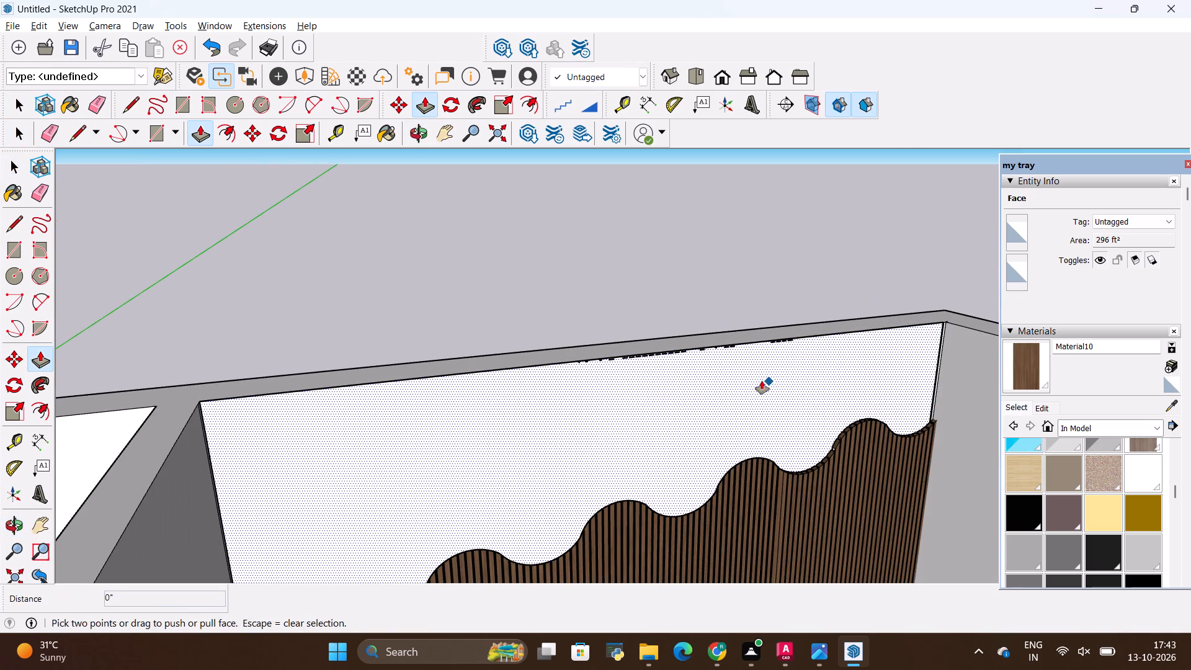
left_click(761, 380)
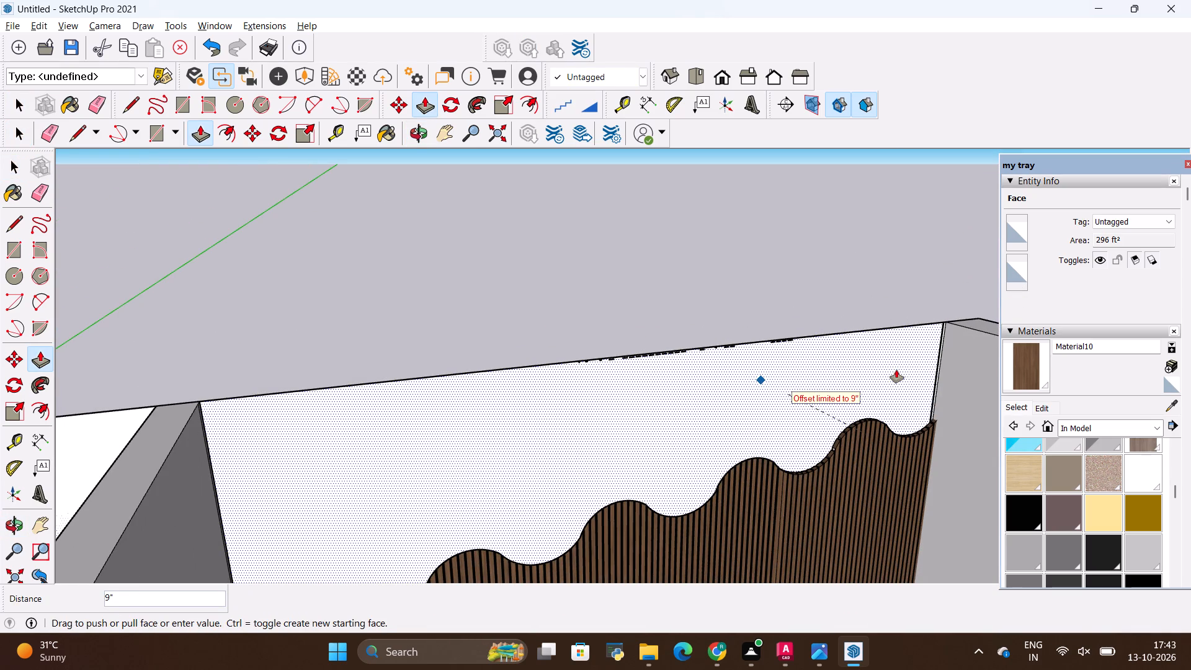
left_click(896, 370)
Examine the accent wall's slats, outer side and end corner after the push.
scroll(488, 381, "down", 3)
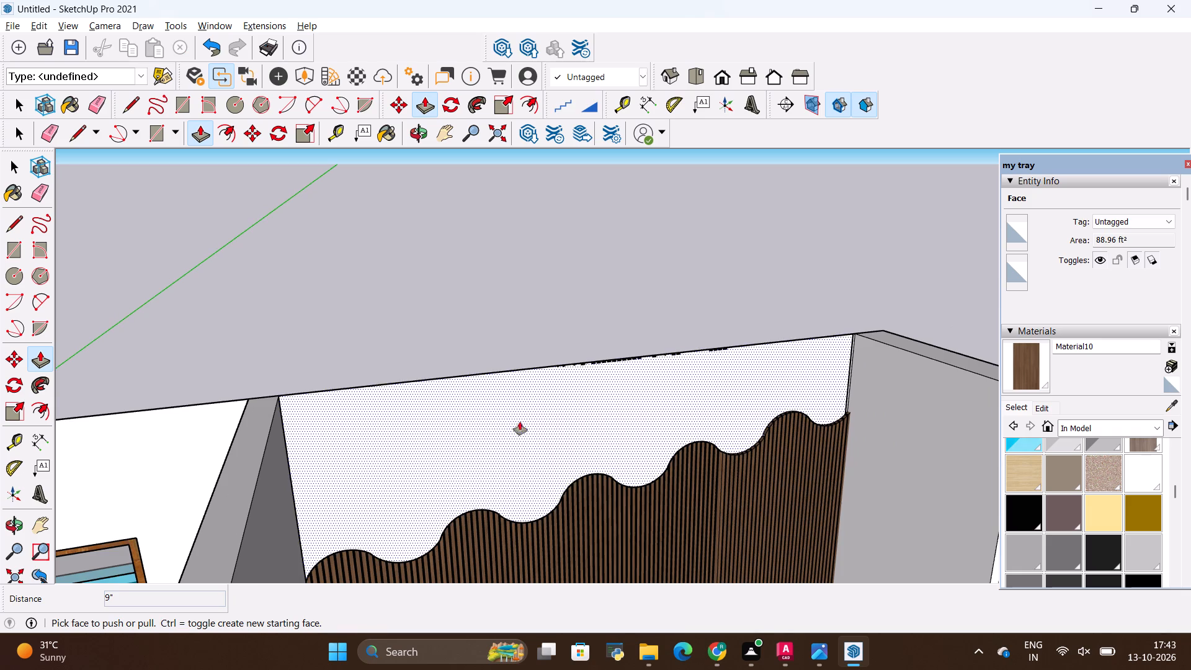
scroll(571, 472, "up", 20)
scroll(571, 472, "up", 6)
scroll(625, 418, "down", 4)
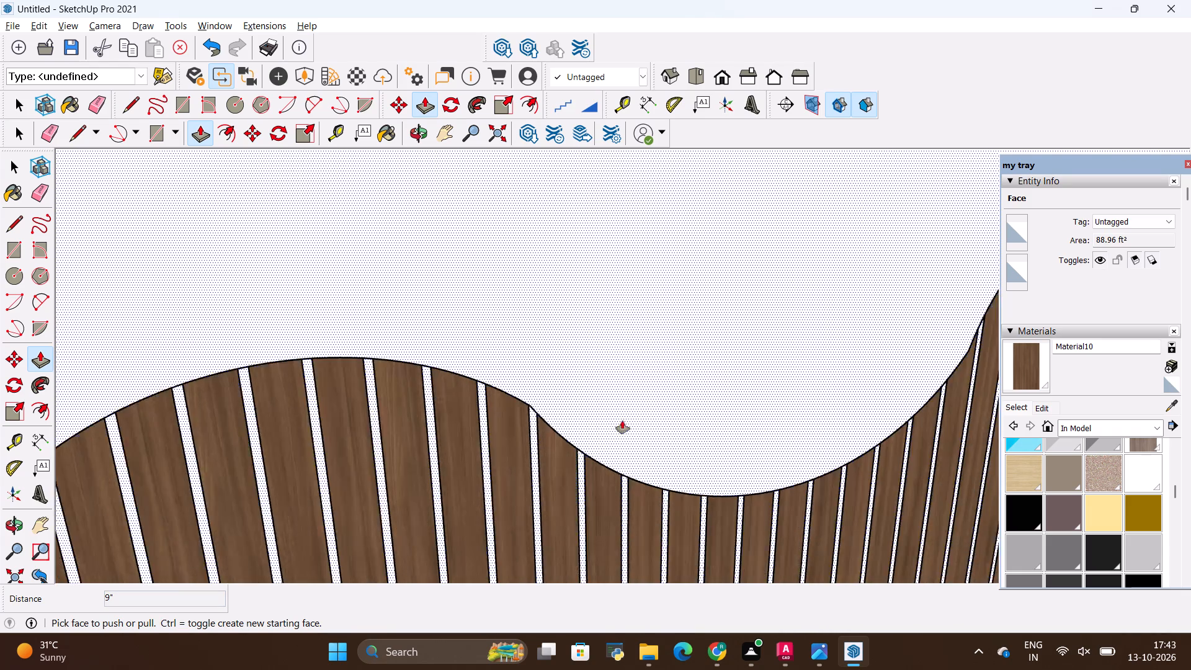
scroll(622, 421, "down", 17)
scroll(674, 403, "down", 15)
middle_click_drag(667, 415, 739, 439)
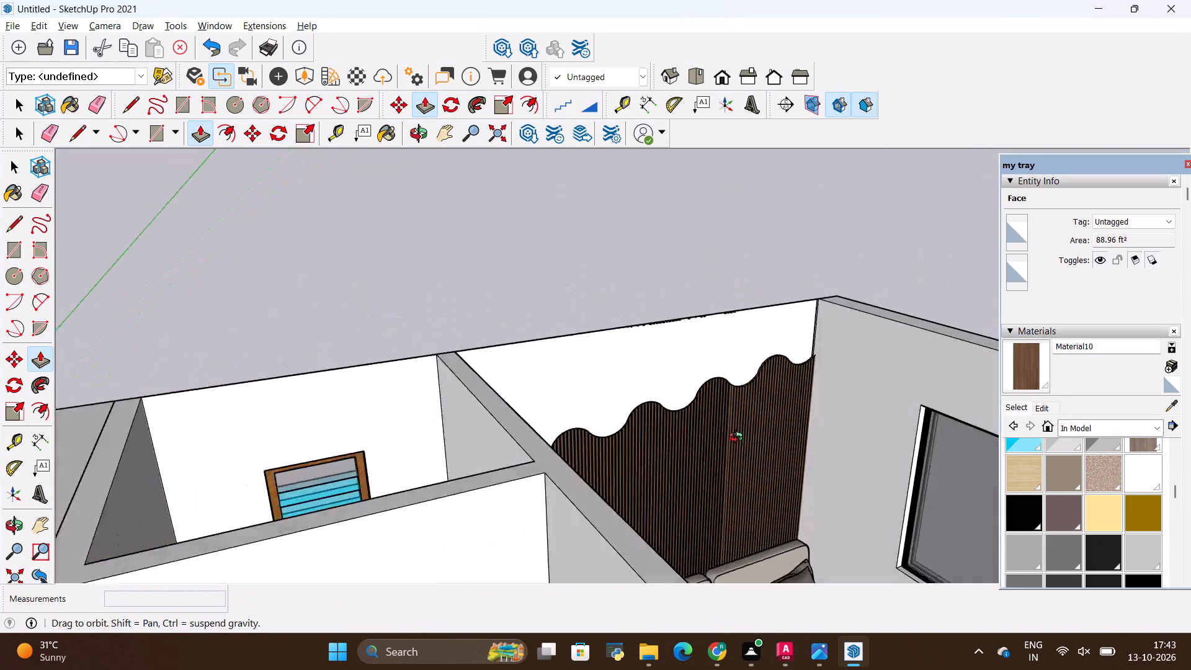
middle_click_drag(739, 439, 866, 519)
middle_click_drag(406, 372, 783, 409)
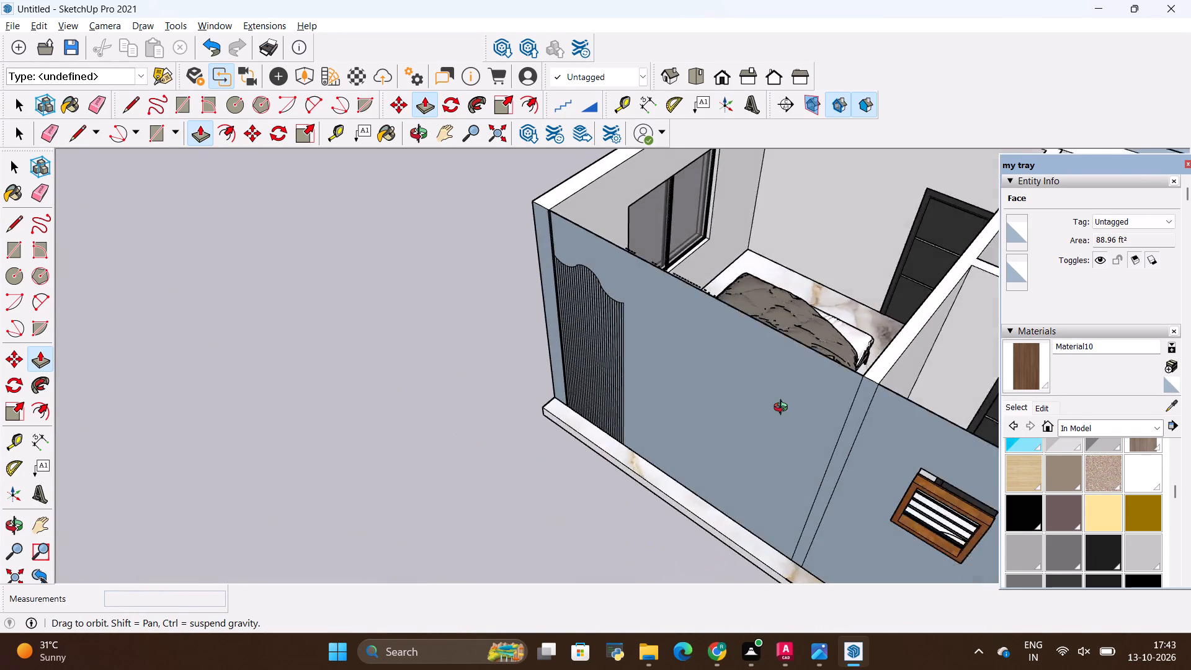
middle_click_drag(783, 409, 791, 392)
scroll(582, 383, "down", 5)
middle_click_drag(574, 406, 672, 333)
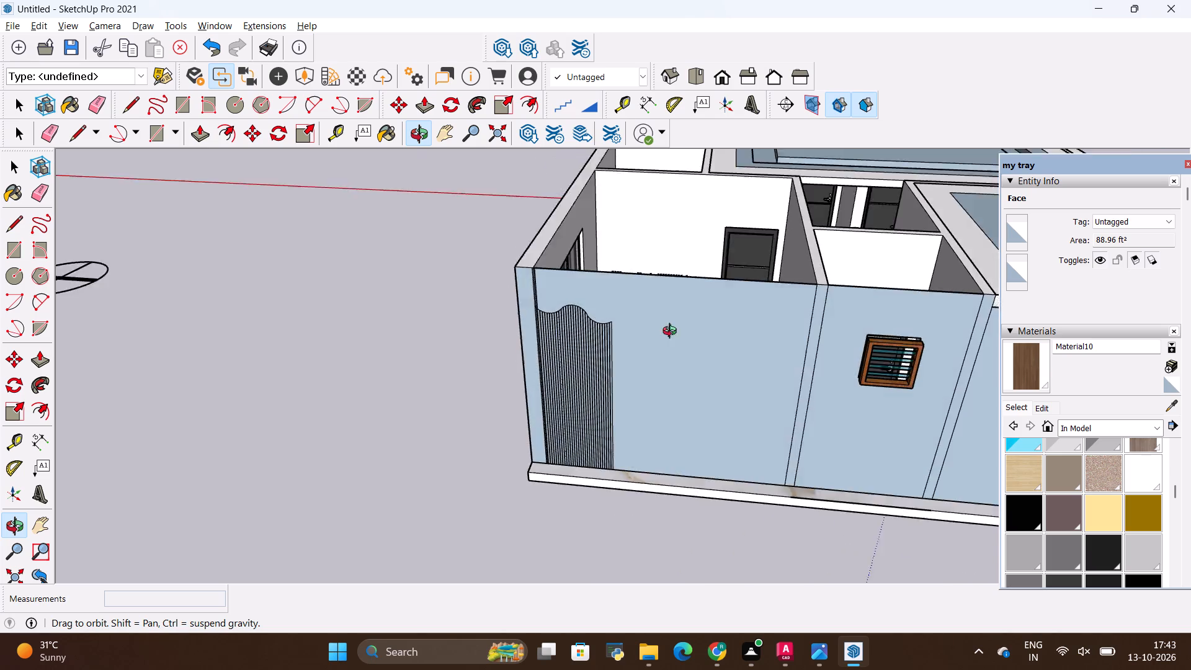
middle_click_drag(672, 333, 571, 463)
middle_click_drag(568, 457, 710, 511)
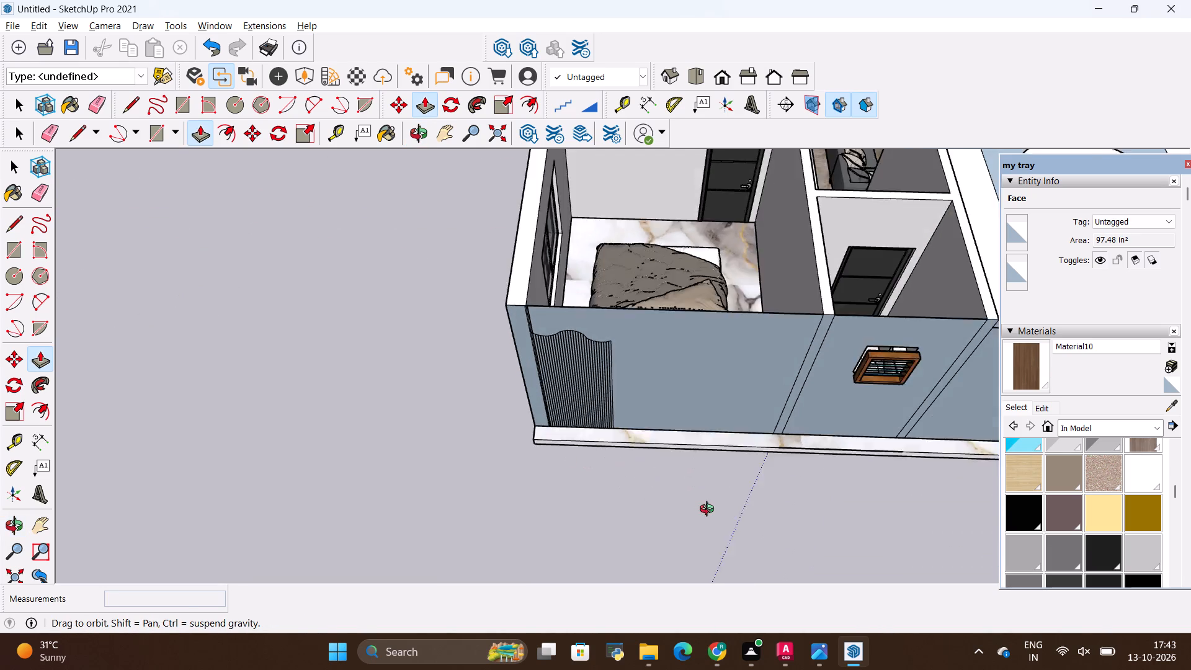
middle_click_drag(710, 511, 860, 437)
middle_click_drag(341, 427, 579, 480)
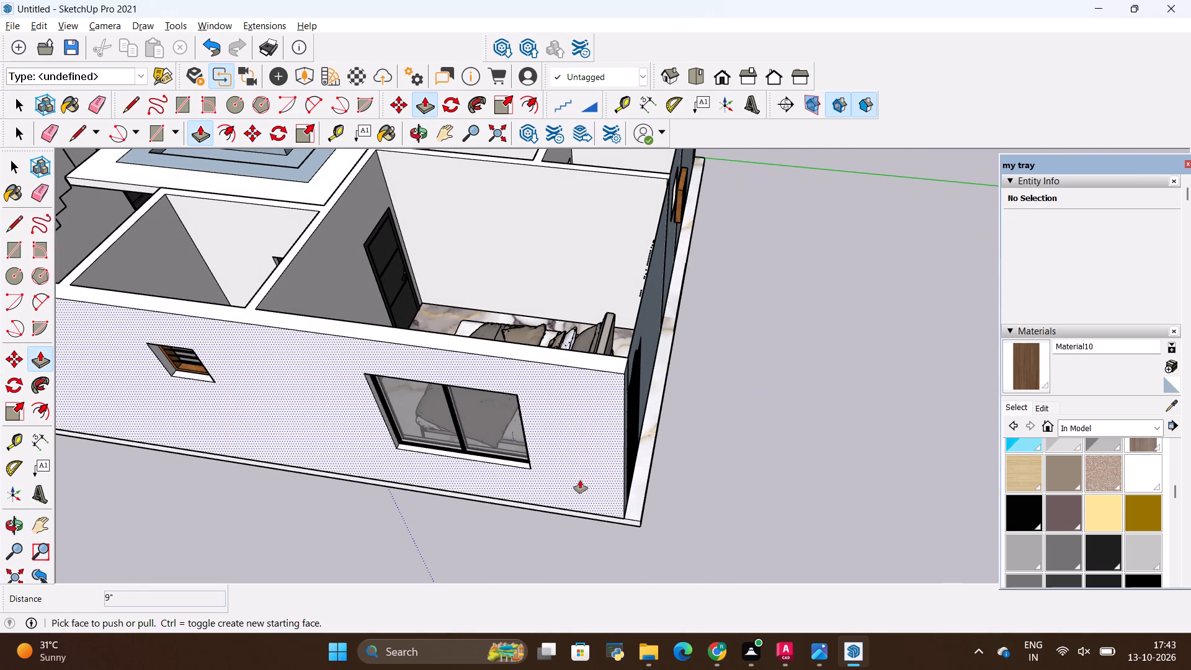
Draw a 10' by 9" vertical rectangle at the accent wall's end corner beside the bedroom window wall, reaching the floor slab's outer edge.
key("r")
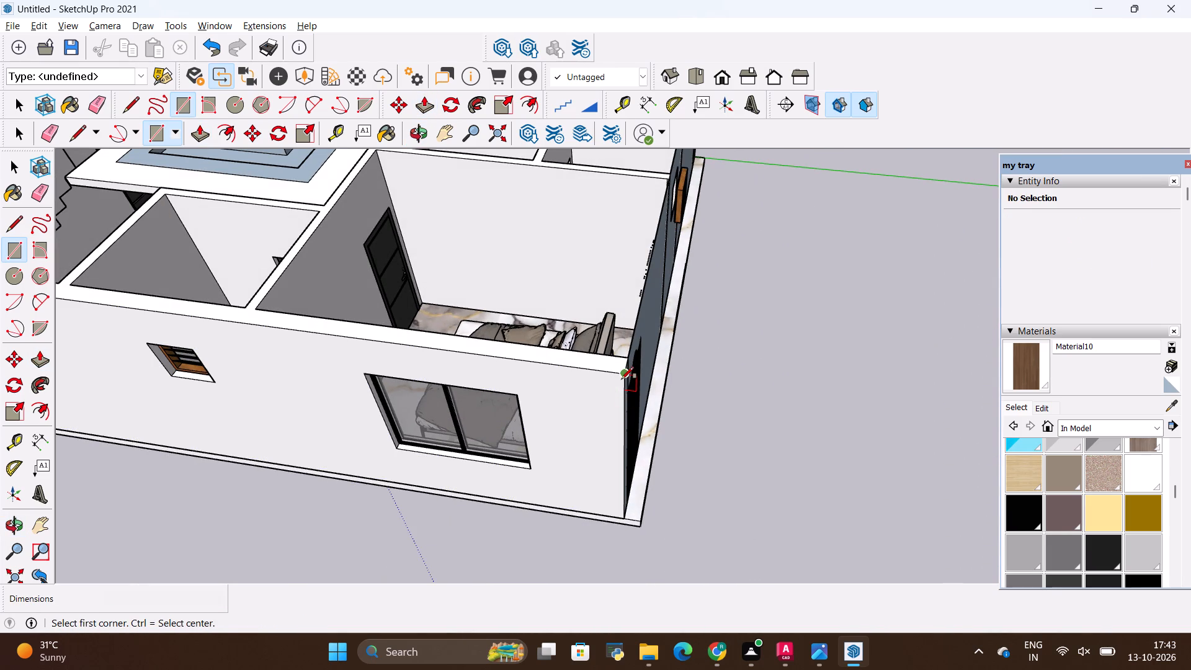
left_click(622, 379)
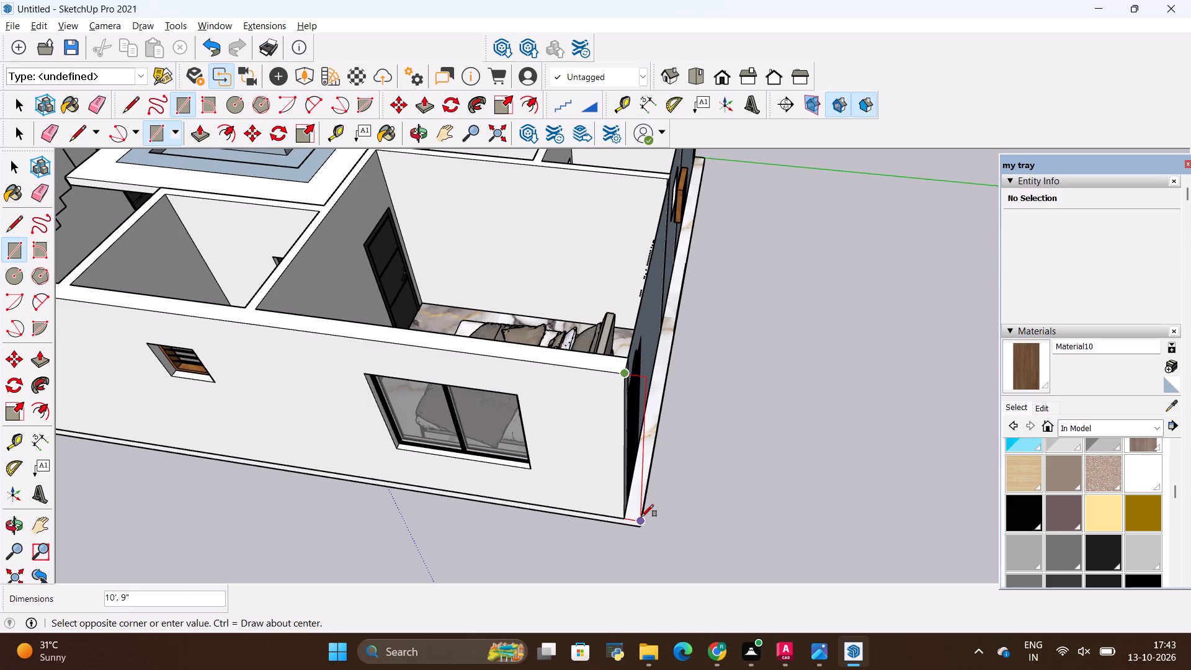
left_click(641, 517)
Push/Pull the 10' by 9" end rectangle 30' along the accent wall's outer side to the house's far corner.
middle_click_drag(715, 493, 243, 472)
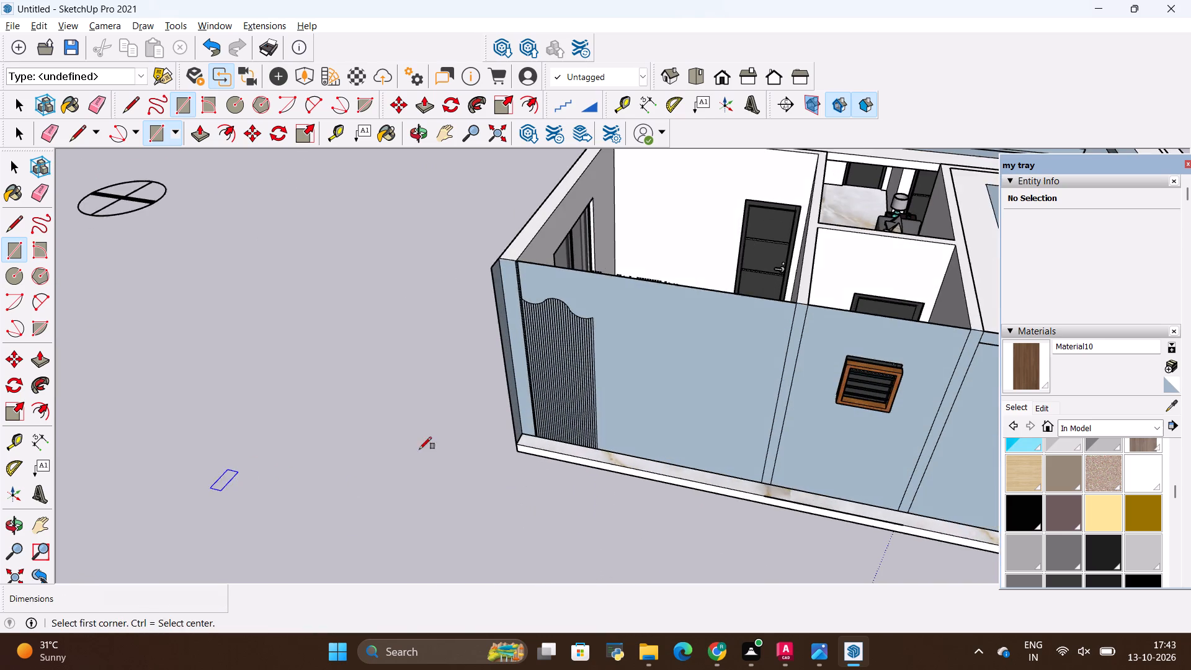
middle_click_drag(435, 447, 254, 460)
key("p")
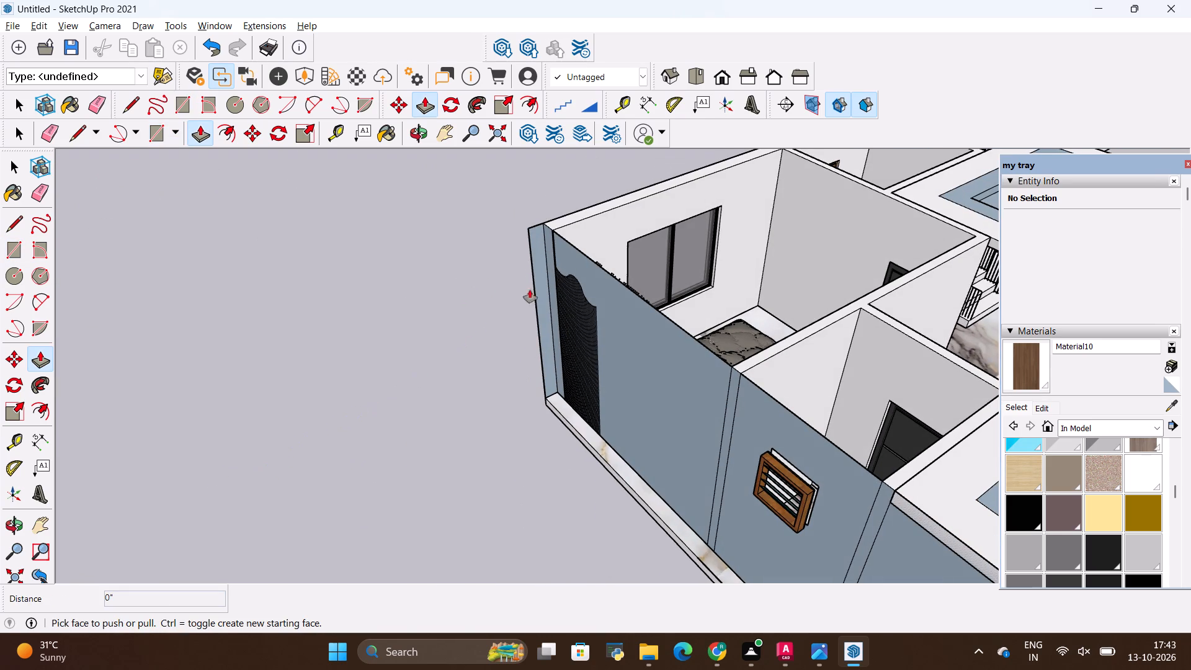
left_click(540, 277)
scroll(486, 301, "down", 2)
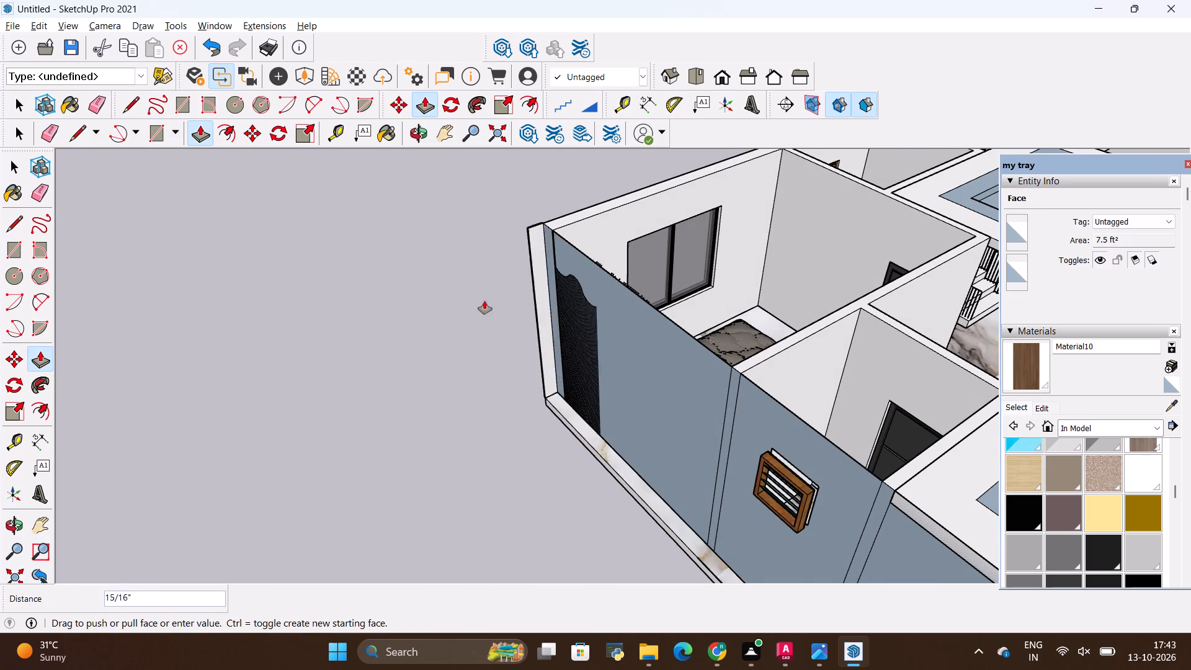
scroll(484, 301, "down", 10)
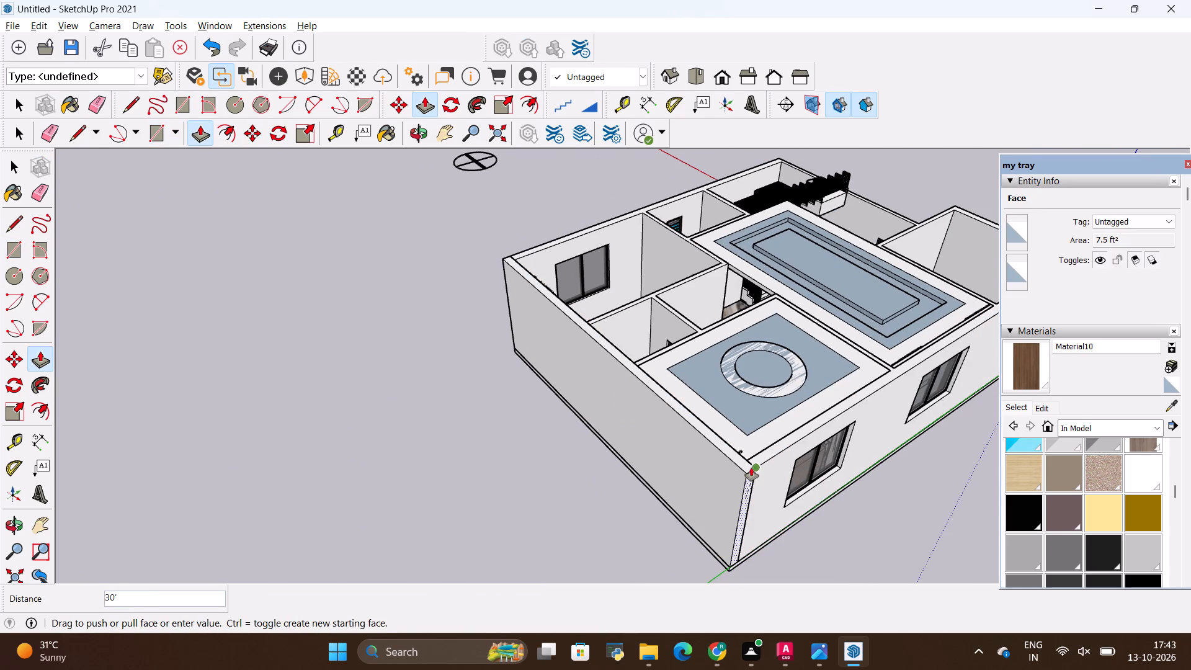
left_click(755, 464)
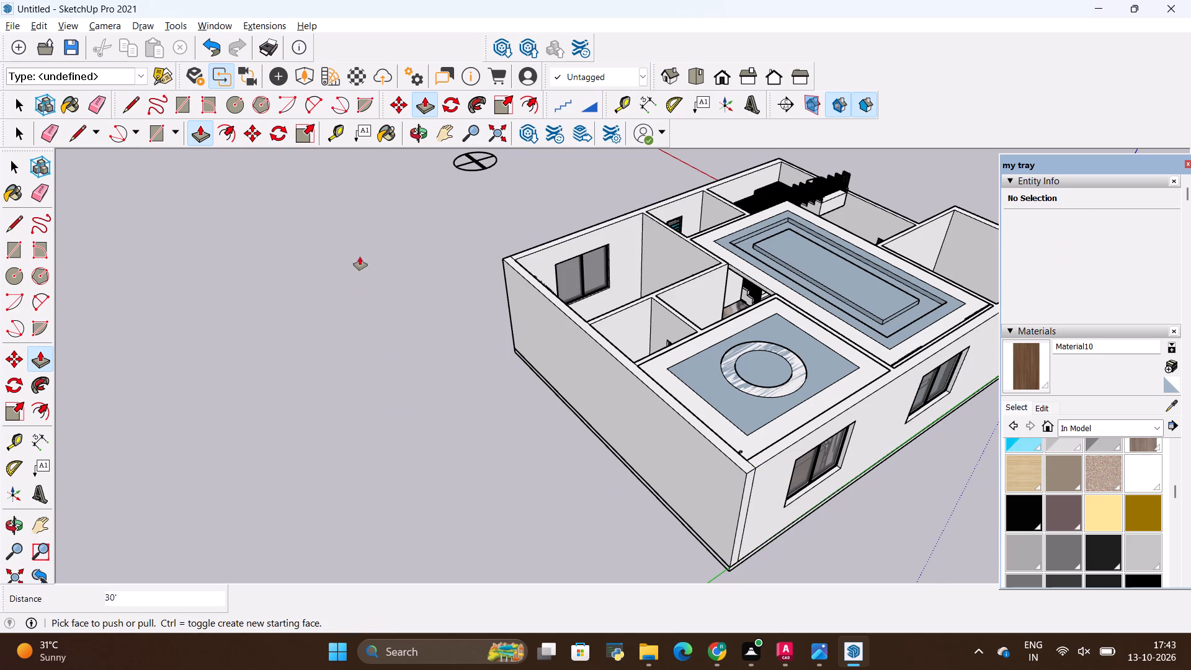
Erase the row of short stray edges along the bedroom accent wall's top, plus the slanted one at its end.
middle_click_drag(360, 257, 847, 304)
middle_click_drag(589, 418, 634, 441)
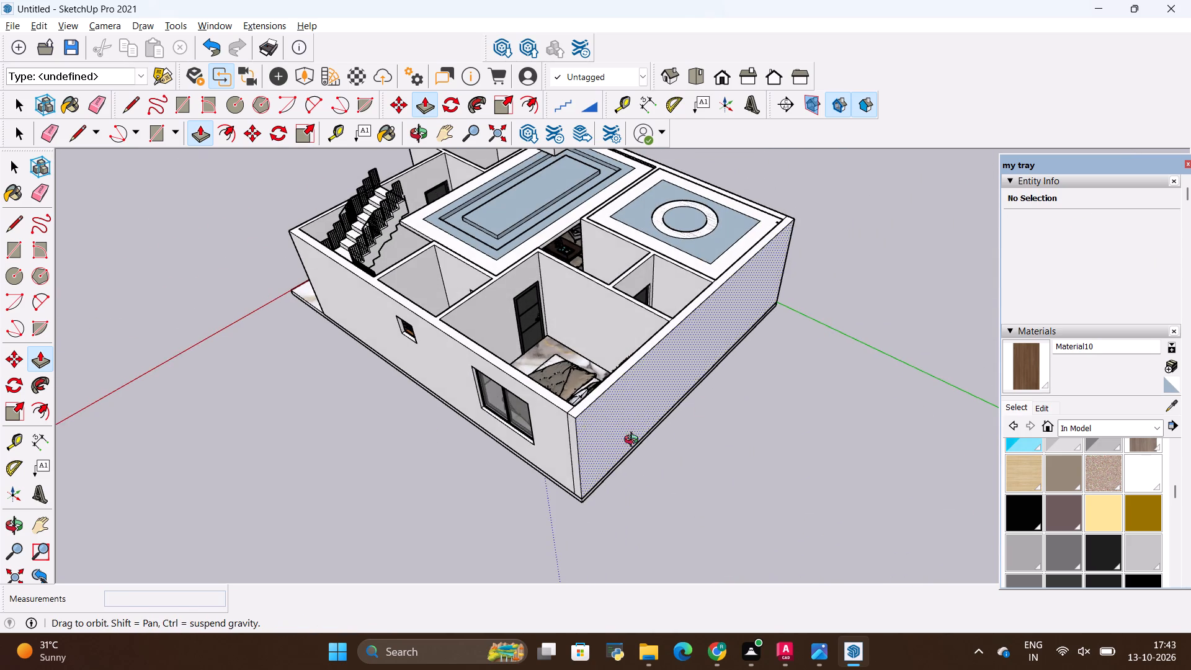
middle_click_drag(634, 441, 870, 514)
middle_click_drag(571, 424, 876, 272)
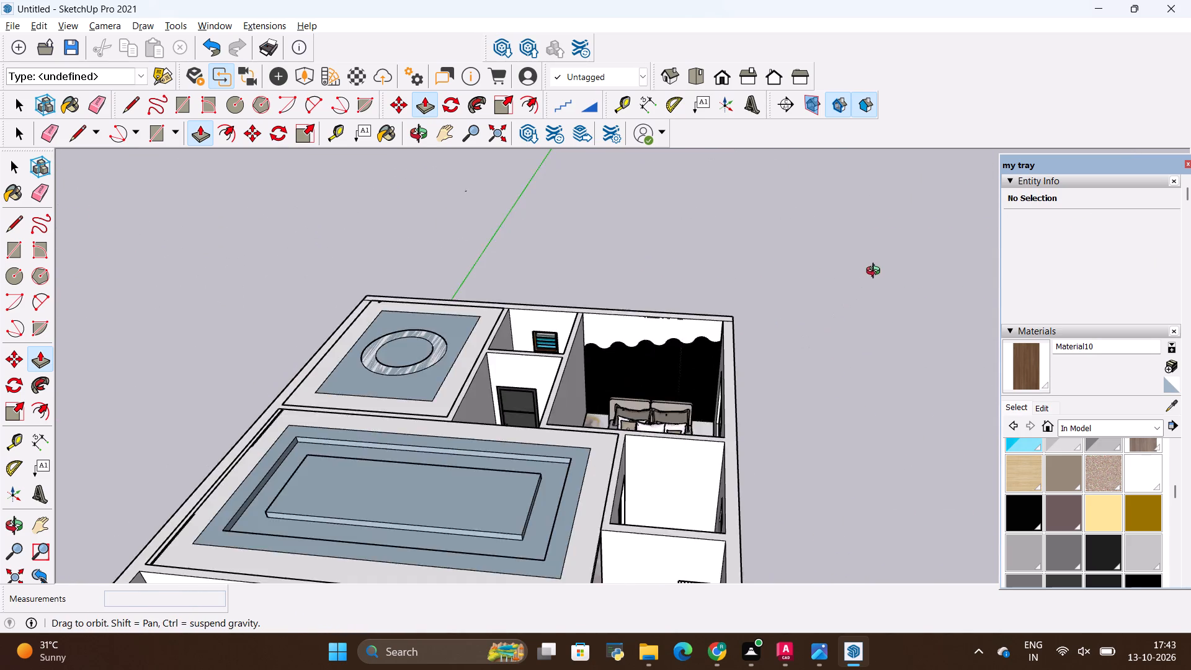
middle_click_drag(876, 272, 877, 271)
scroll(535, 276, "up", 20)
scroll(535, 276, "up", 3)
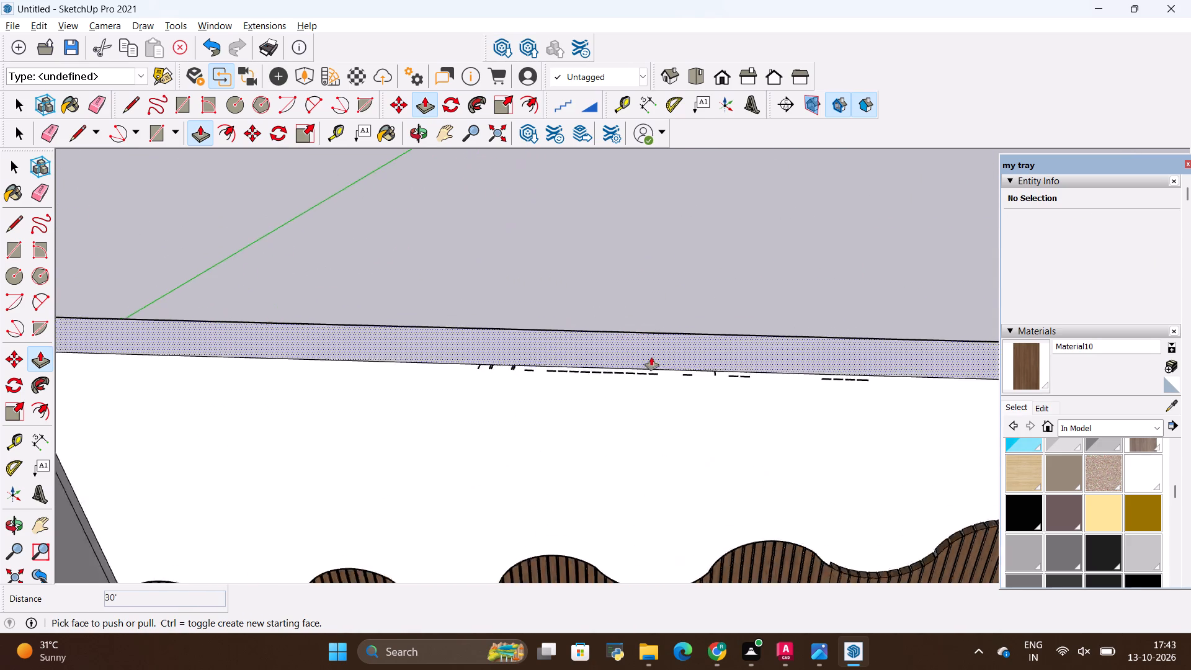
scroll(651, 357, "up", 15)
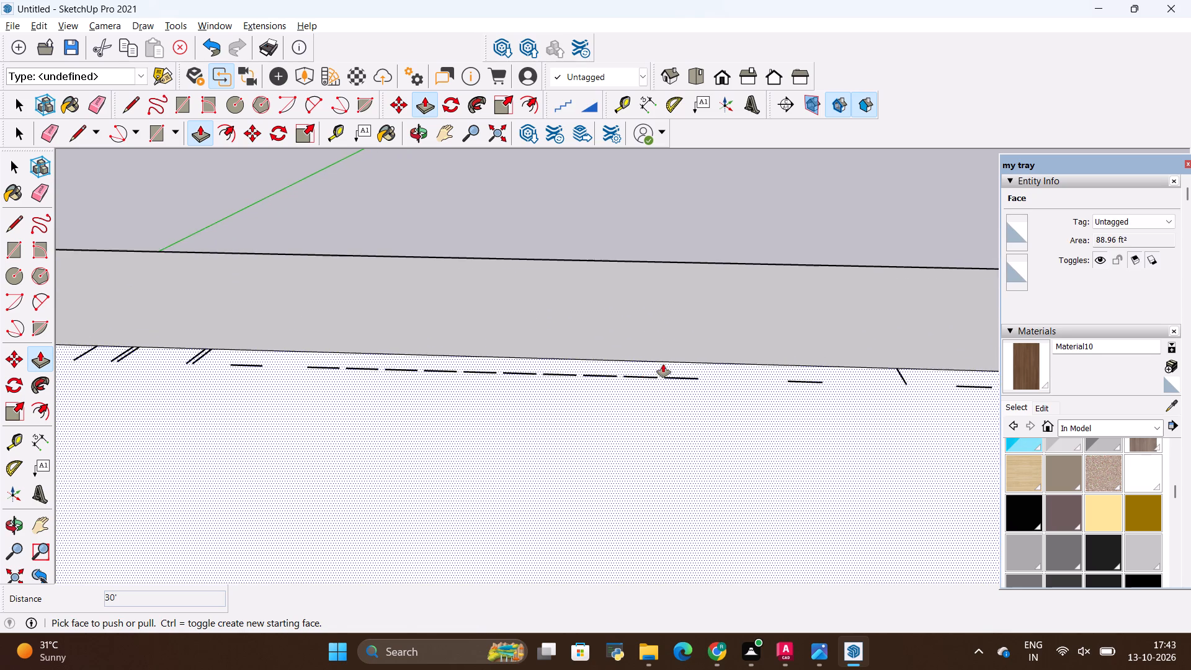
key("e")
left_click_drag(718, 372, 432, 377)
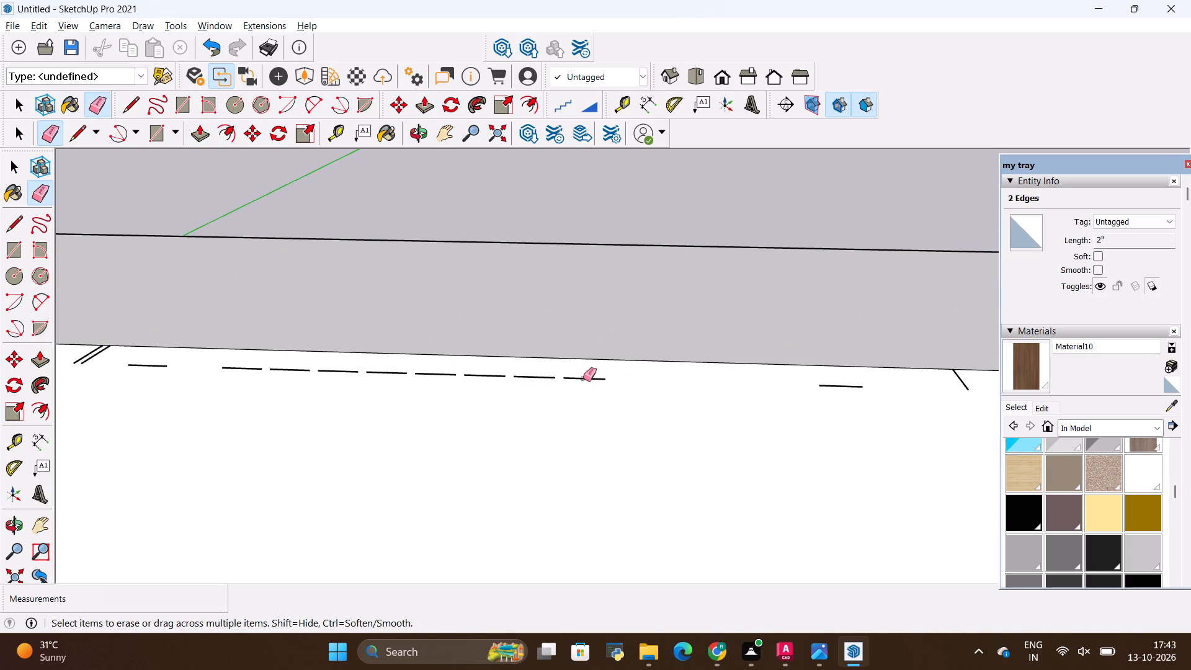
left_click_drag(596, 377, 326, 373)
left_click_drag(342, 372, 349, 372)
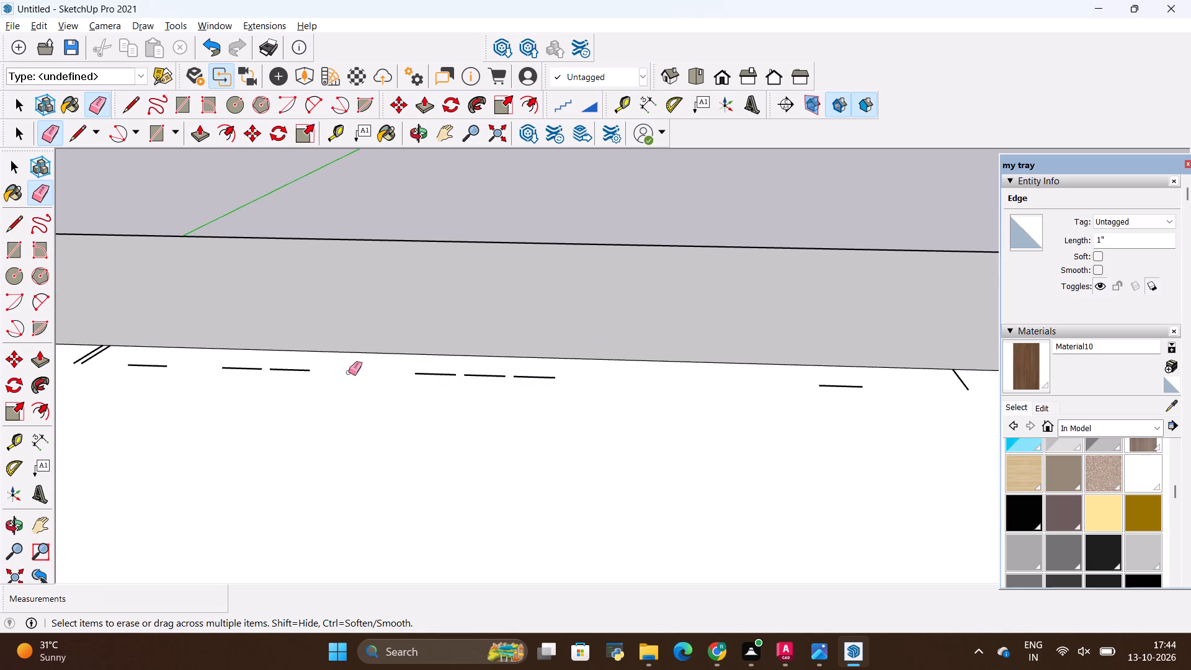
left_click_drag(349, 372, 256, 376)
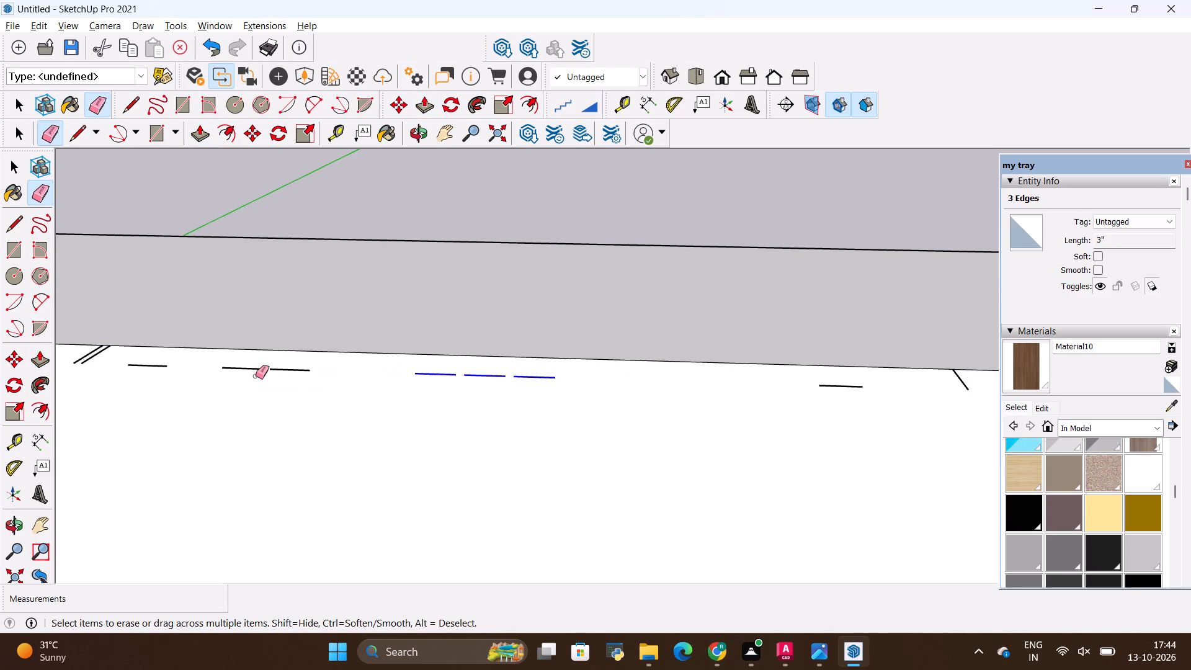
left_click_drag(256, 376, 295, 377)
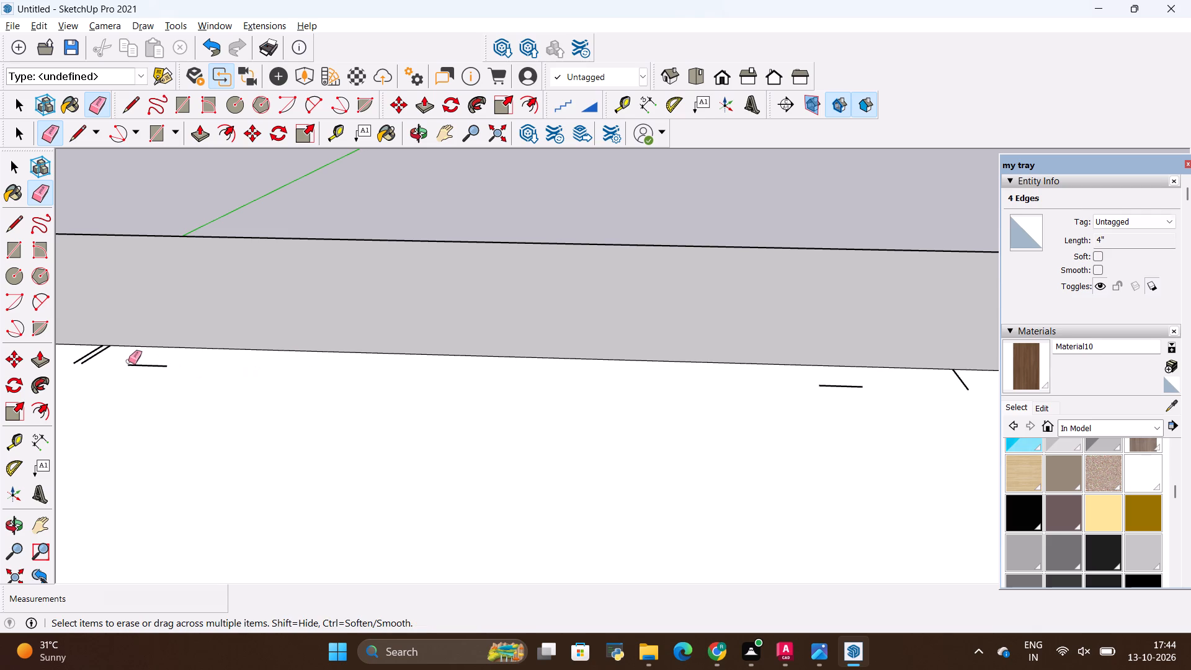
left_click_drag(131, 362, 158, 384)
left_click_drag(841, 377, 841, 406)
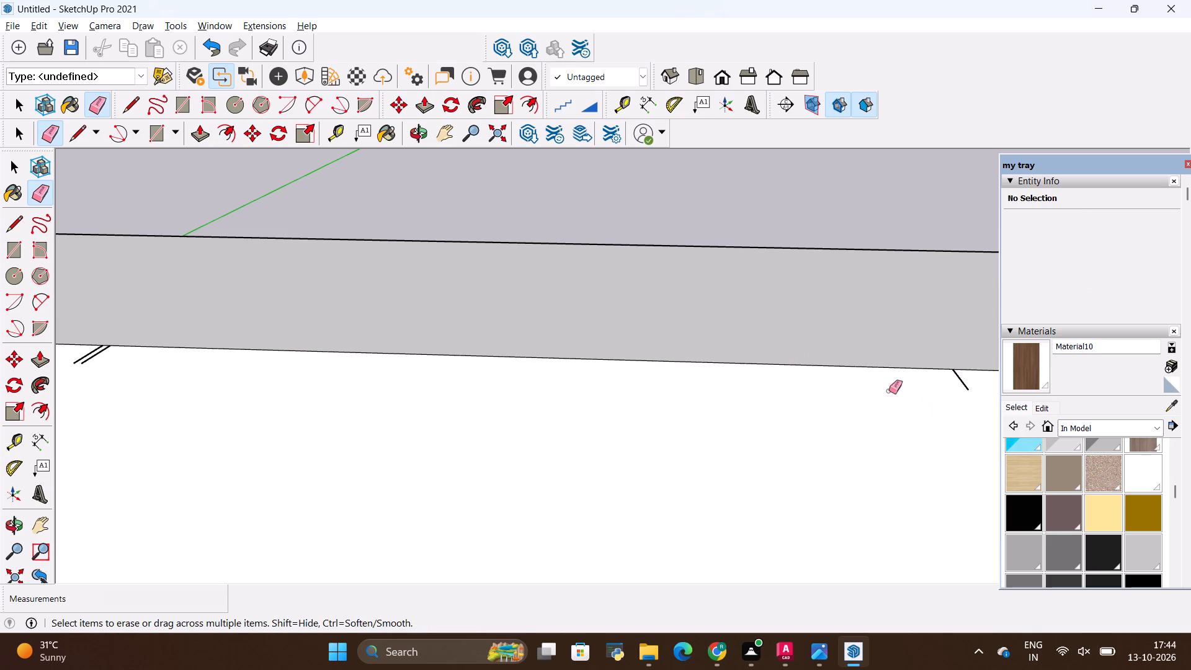
left_click_drag(969, 375, 941, 398)
Erase the three slanted stray edges just below the accent wall's top edge.
scroll(940, 386, "down", 6)
scroll(430, 367, "up", 8)
middle_click_drag(377, 364, 399, 432)
left_click_drag(429, 388, 478, 387)
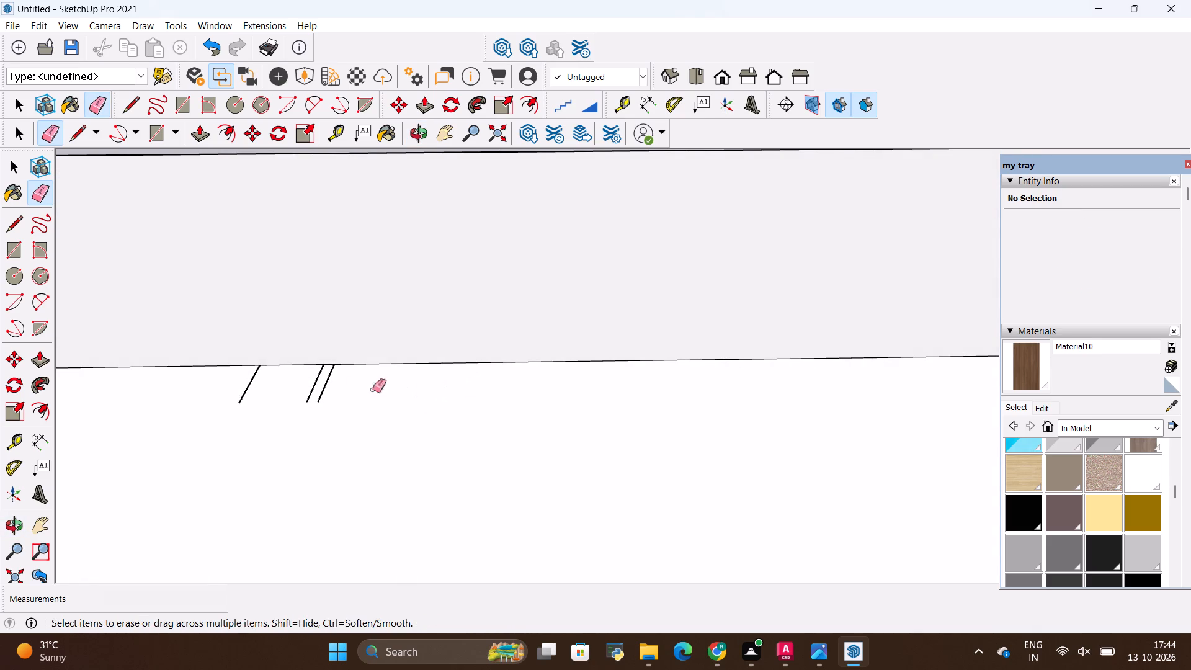
left_click_drag(301, 387, 319, 390)
left_click_drag(309, 395, 328, 398)
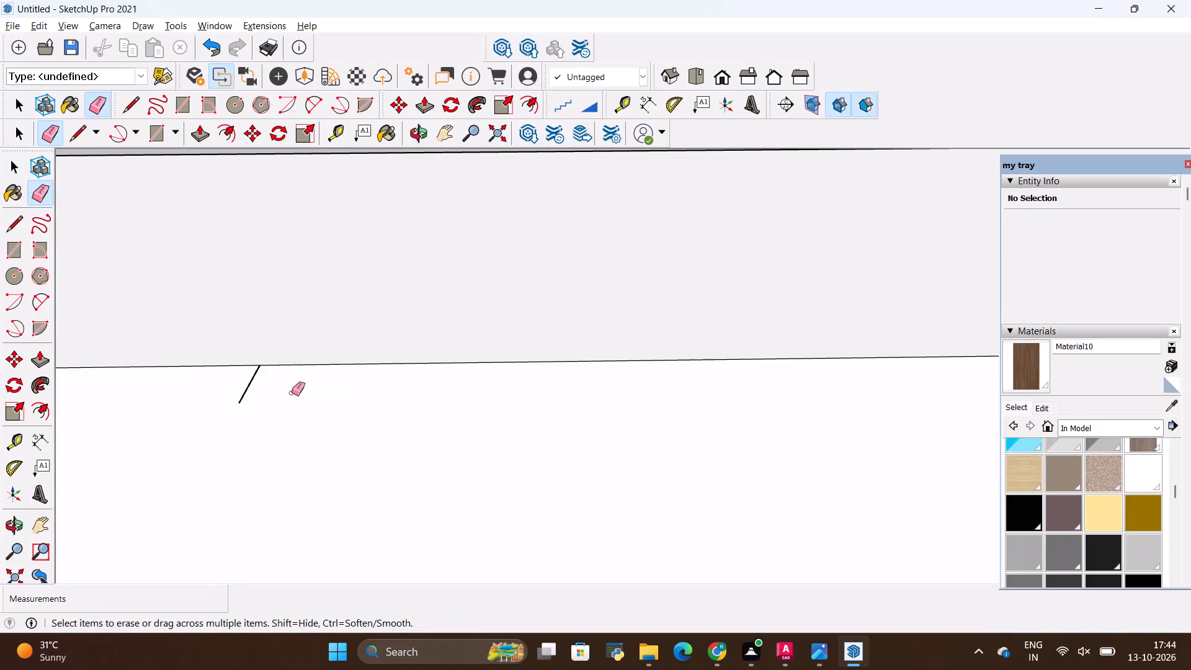
left_click_drag(236, 390, 264, 400)
key("space")
left_click(367, 406)
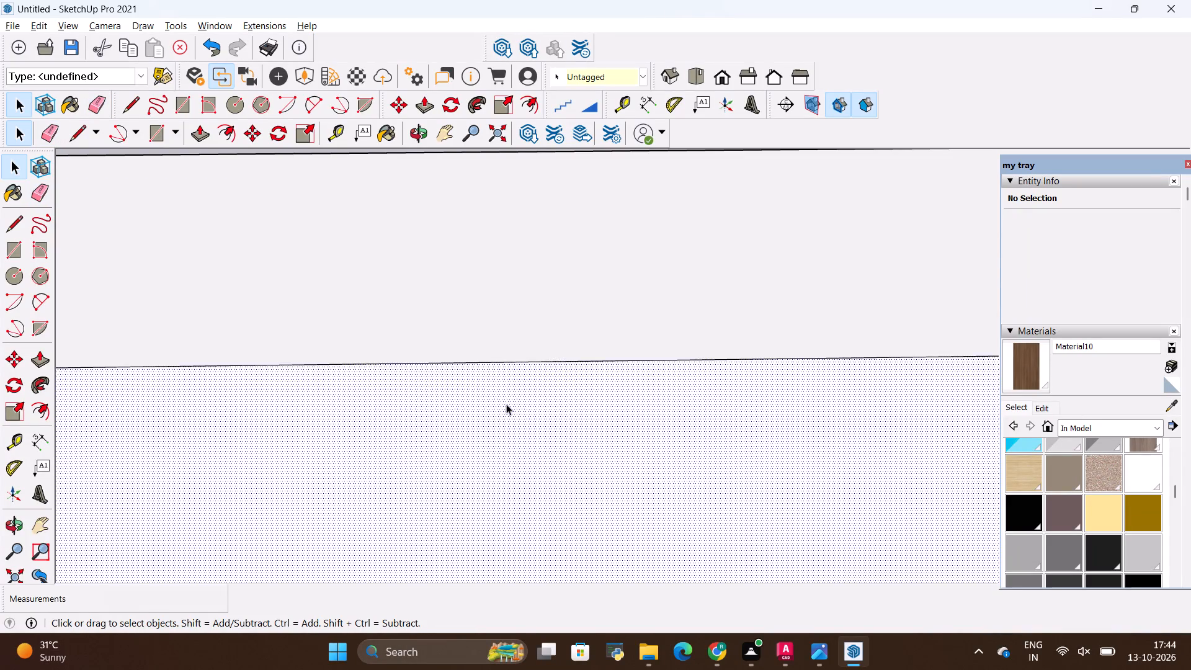
Erase the remaining two groups of short horizontal stray edges just below the accent wall's top edge.
scroll(512, 403, "down", 20)
scroll(800, 411, "up", 9)
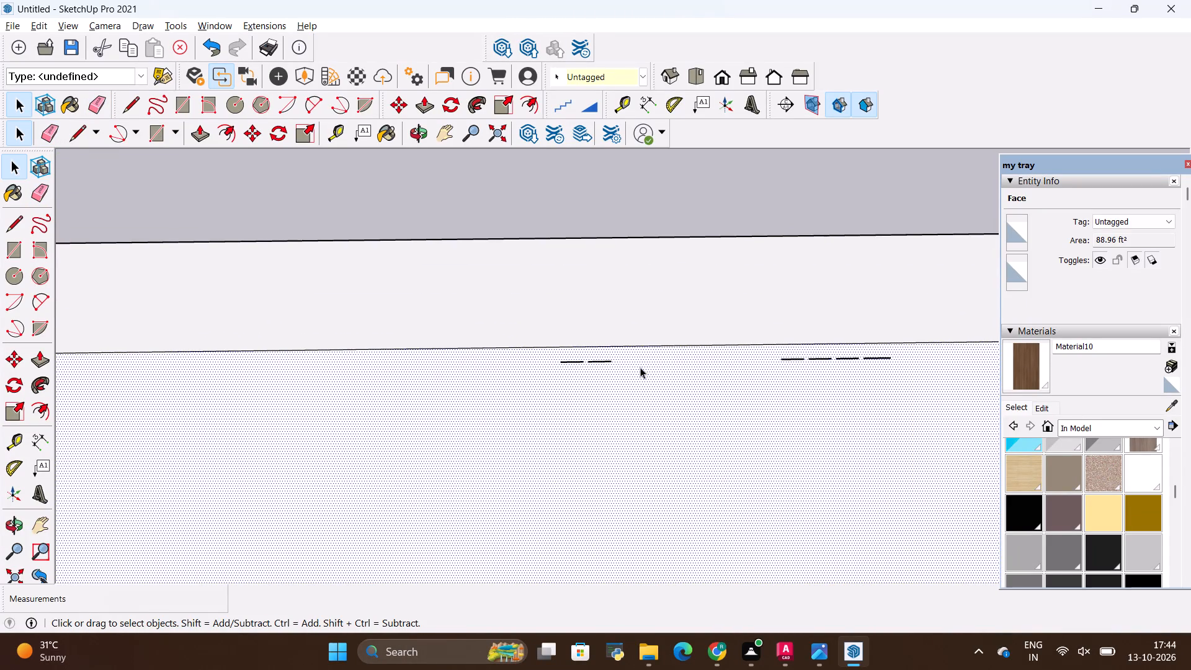
scroll(614, 352, "up", 6)
key("e")
left_click_drag(594, 349, 578, 395)
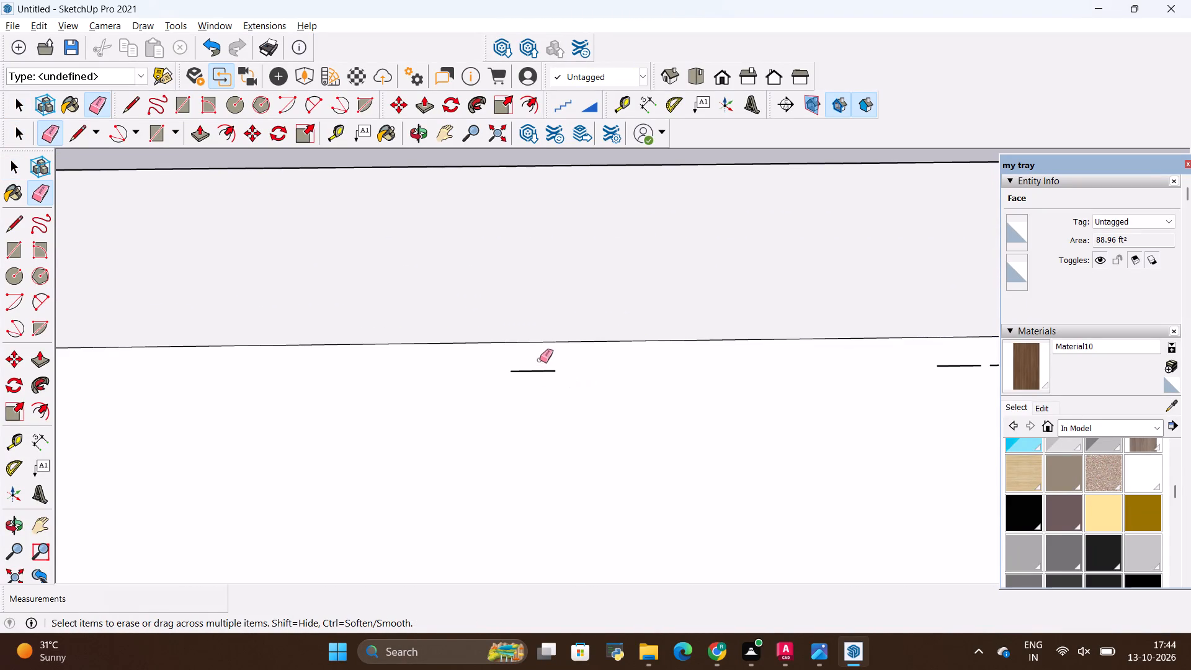
left_click_drag(540, 360, 529, 398)
scroll(443, 373, "down", 6)
scroll(943, 372, "up", 7)
left_click_drag(771, 359, 720, 370)
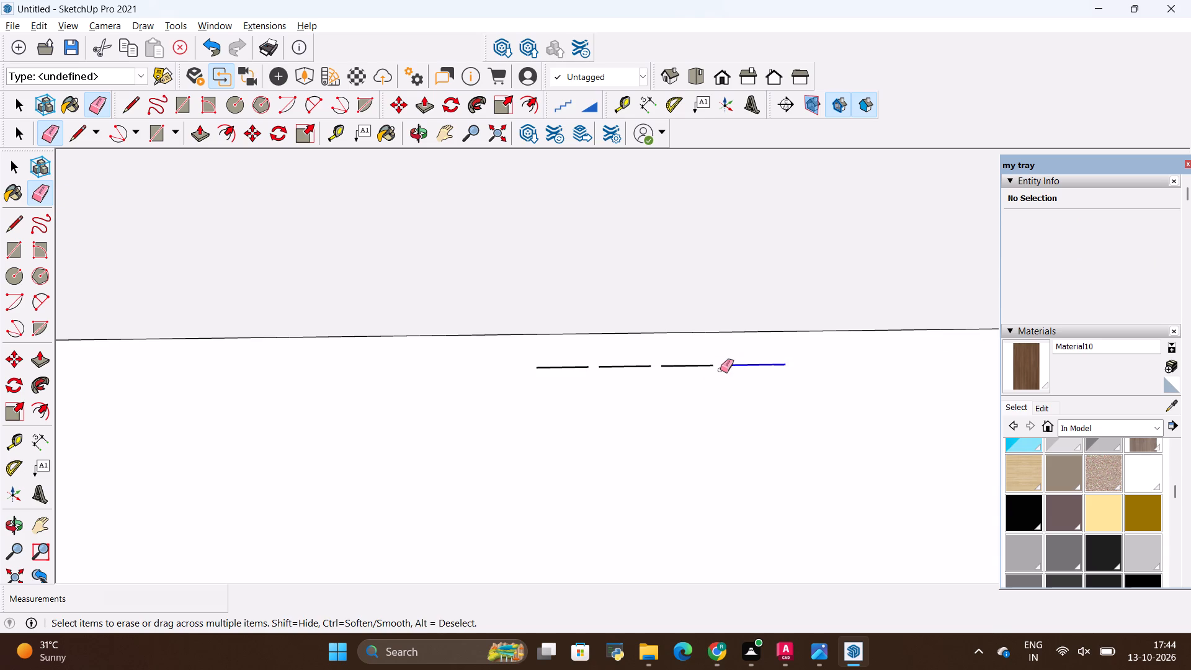
left_click_drag(720, 370, 563, 387)
scroll(535, 382, "down", 4)
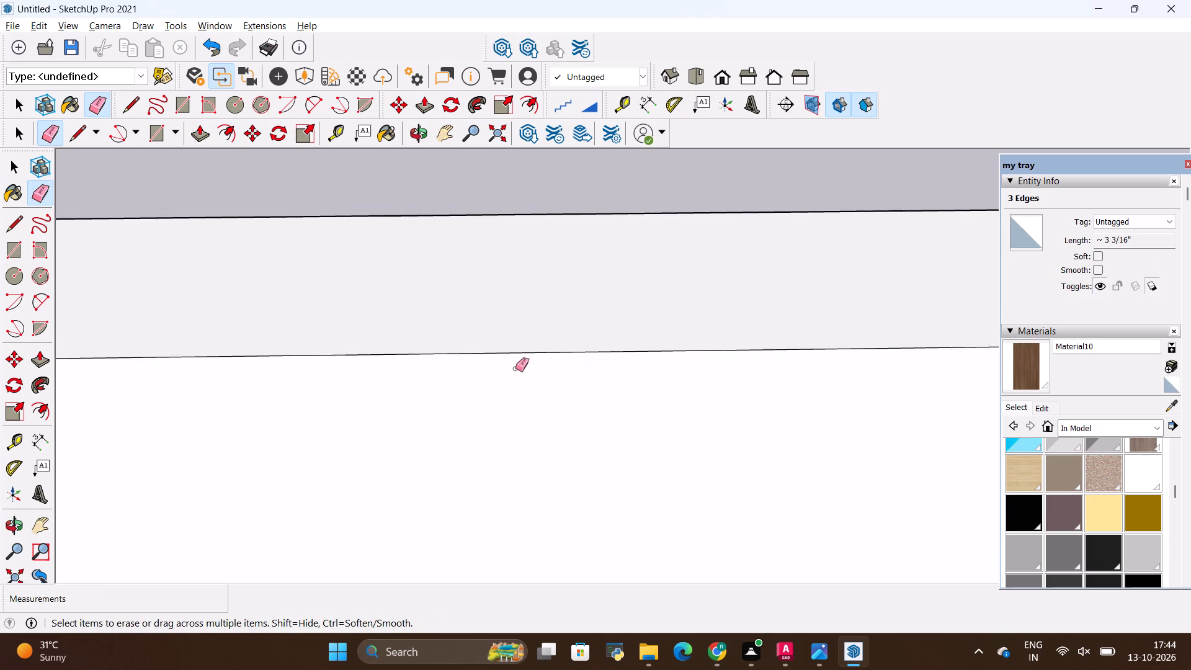
Examine the cleaned accent wall face and its wavy wood slats from above and inside the bedroom.
scroll(515, 368, "down", 20)
scroll(515, 368, "down", 2)
scroll(743, 319, "down", 6)
scroll(549, 326, "up", 1)
key("space")
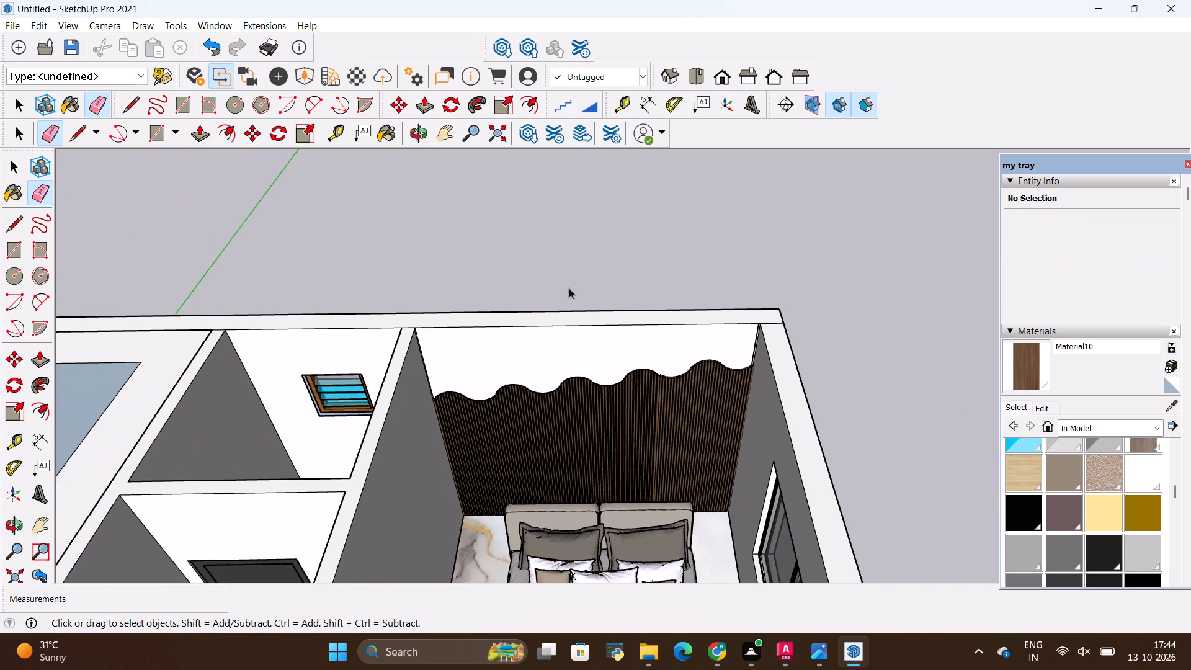
left_click(568, 288)
scroll(360, 316, "down", 3)
scroll(371, 321, "up", 5)
scroll(778, 311, "down", 5)
middle_click_drag(759, 353, 770, 285)
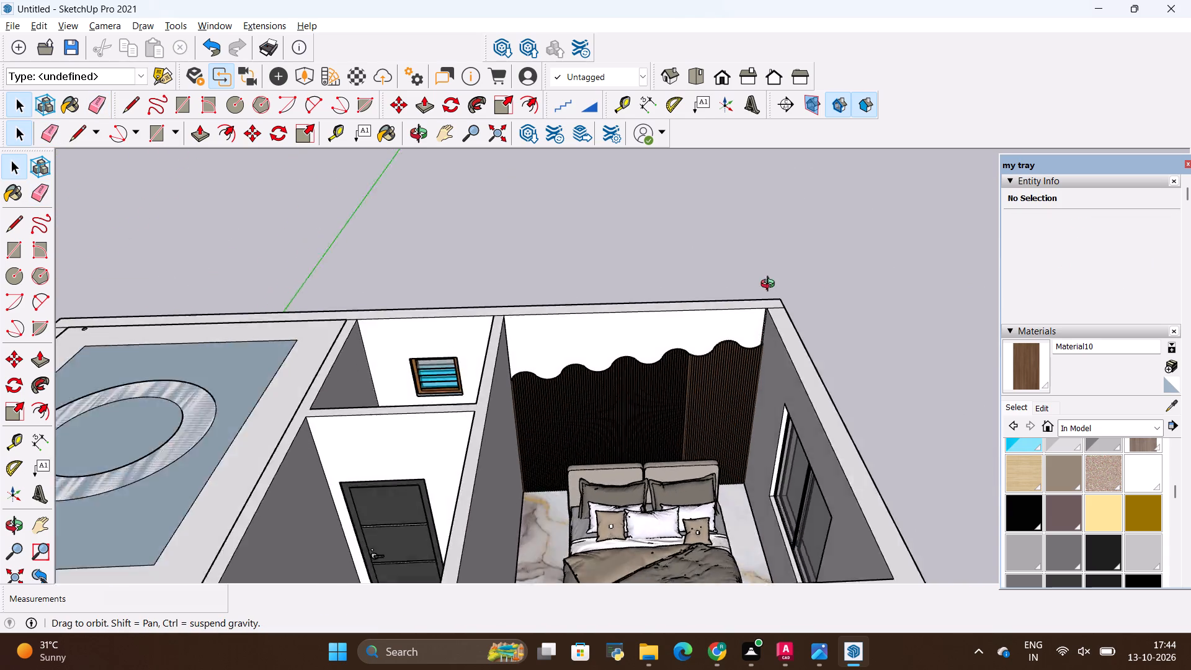
middle_click_drag(770, 285, 724, 284)
scroll(633, 326, "up", 15)
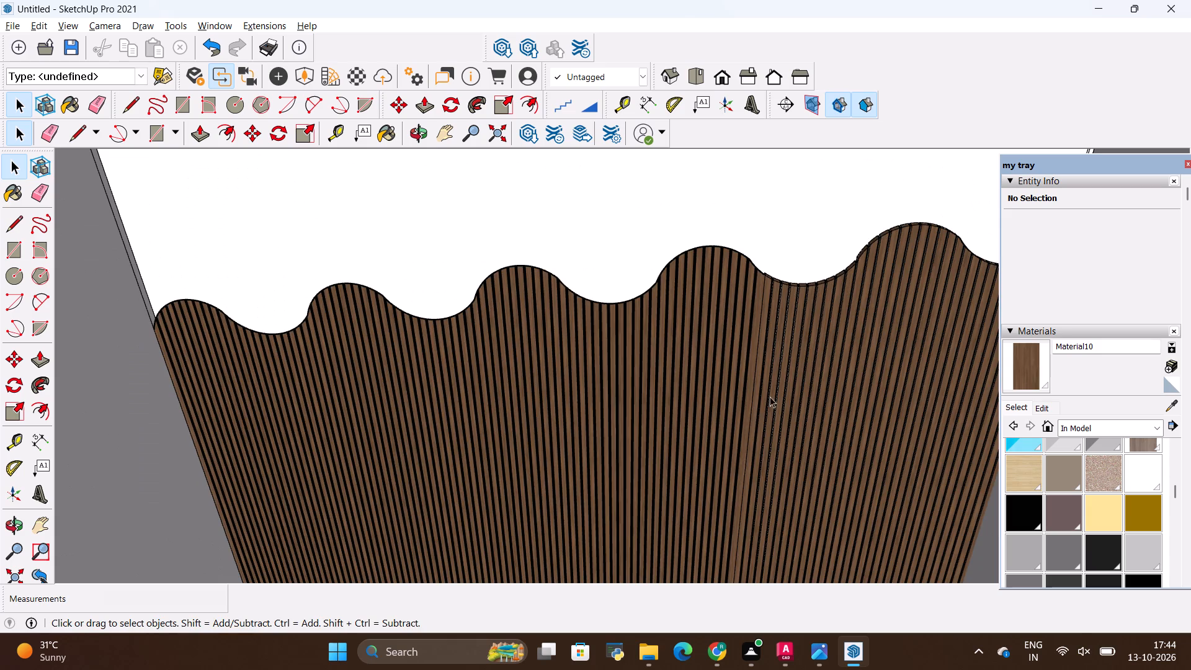
middle_click_drag(792, 363, 805, 210)
scroll(781, 300, "down", 4)
middle_click_drag(768, 271, 770, 317)
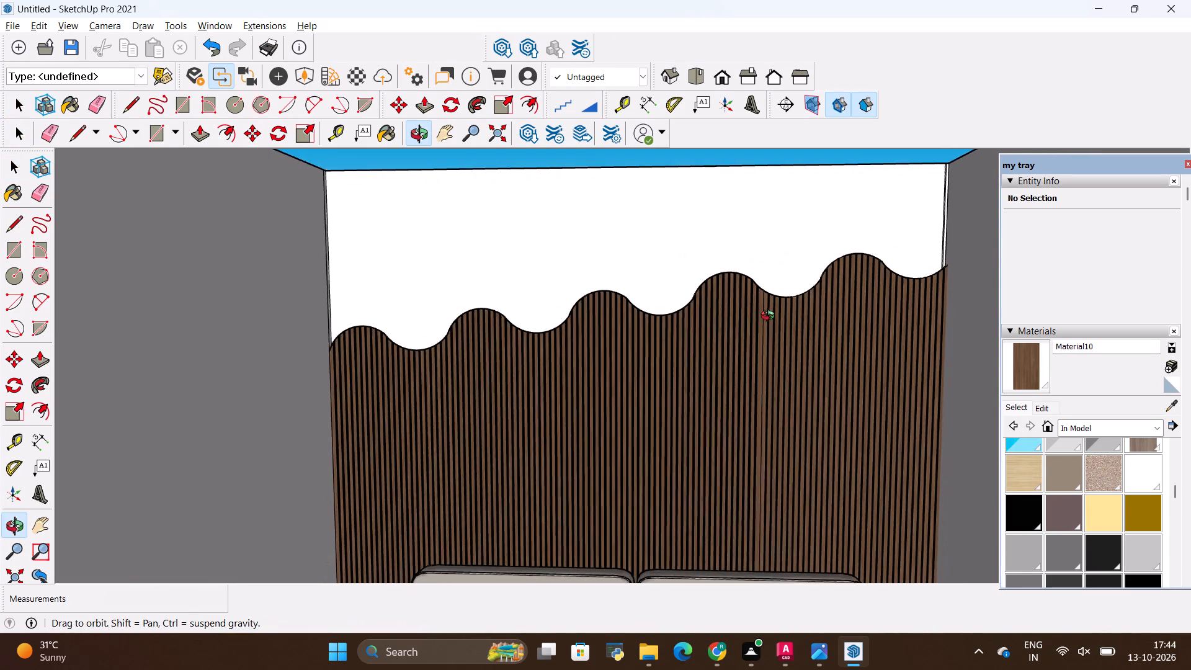
middle_click_drag(770, 317, 771, 324)
scroll(770, 319, "down", 2)
scroll(770, 313, "up", 4)
Review the whole house model from above, then examine the bedroom's slatted accent wall and bed again.
middle_click_drag(774, 298, 762, 562)
scroll(641, 419, "down", 16)
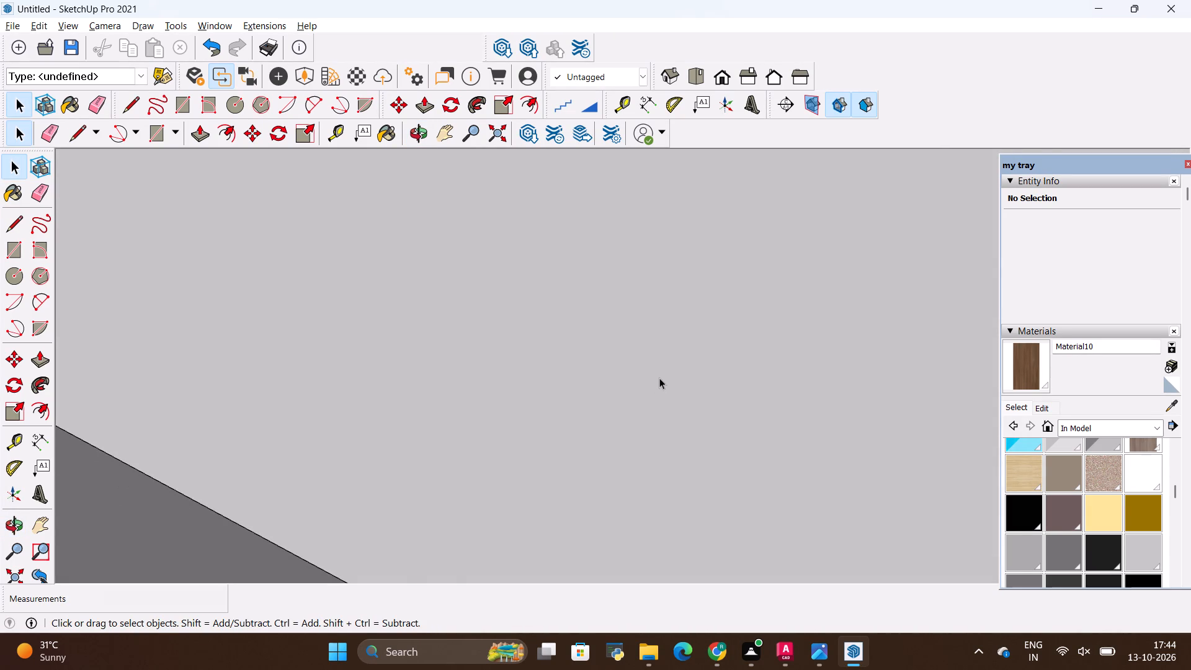
scroll(659, 378, "down", 20)
scroll(659, 378, "down", 10)
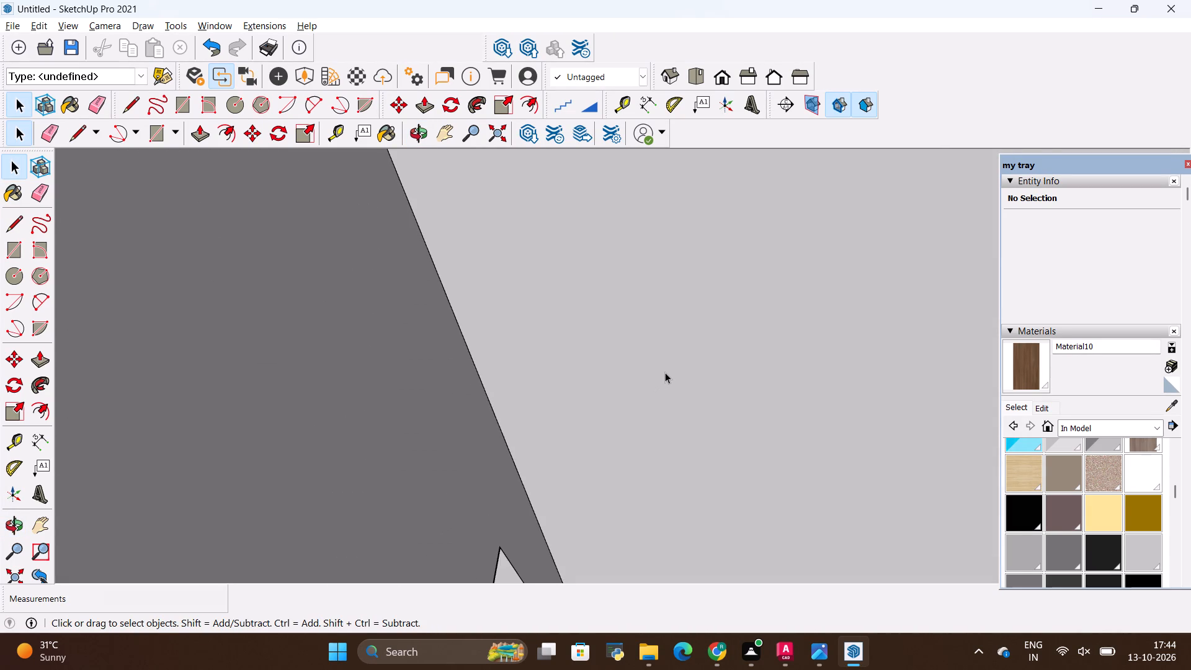
scroll(680, 362, "down", 20)
scroll(680, 362, "down", 1)
scroll(488, 301, "down", 12)
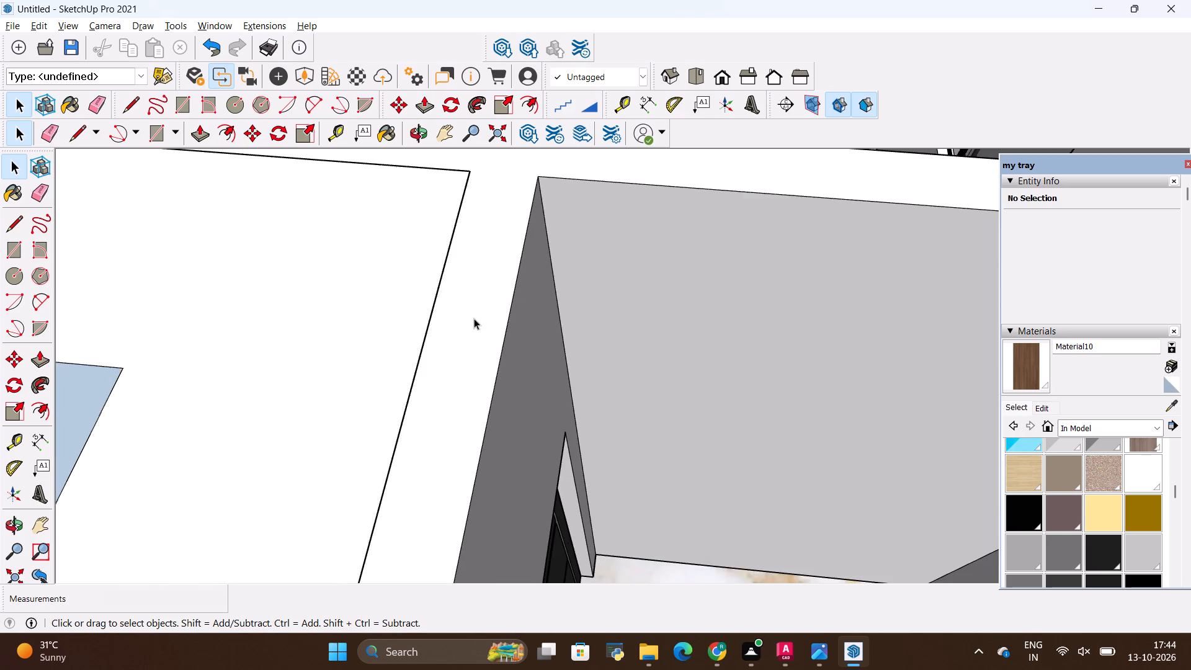
scroll(474, 318, "down", 8)
scroll(481, 280, "up", 1)
scroll(481, 280, "down", 20)
scroll(481, 280, "down", 20)
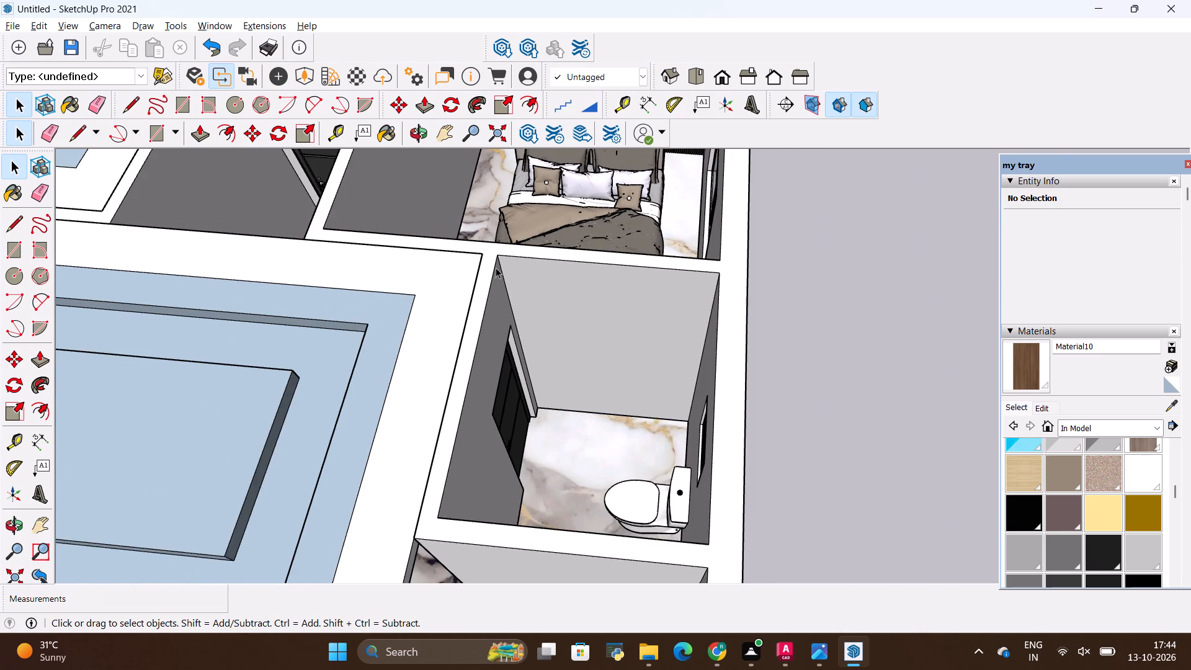
scroll(531, 262, "down", 20)
scroll(531, 262, "down", 15)
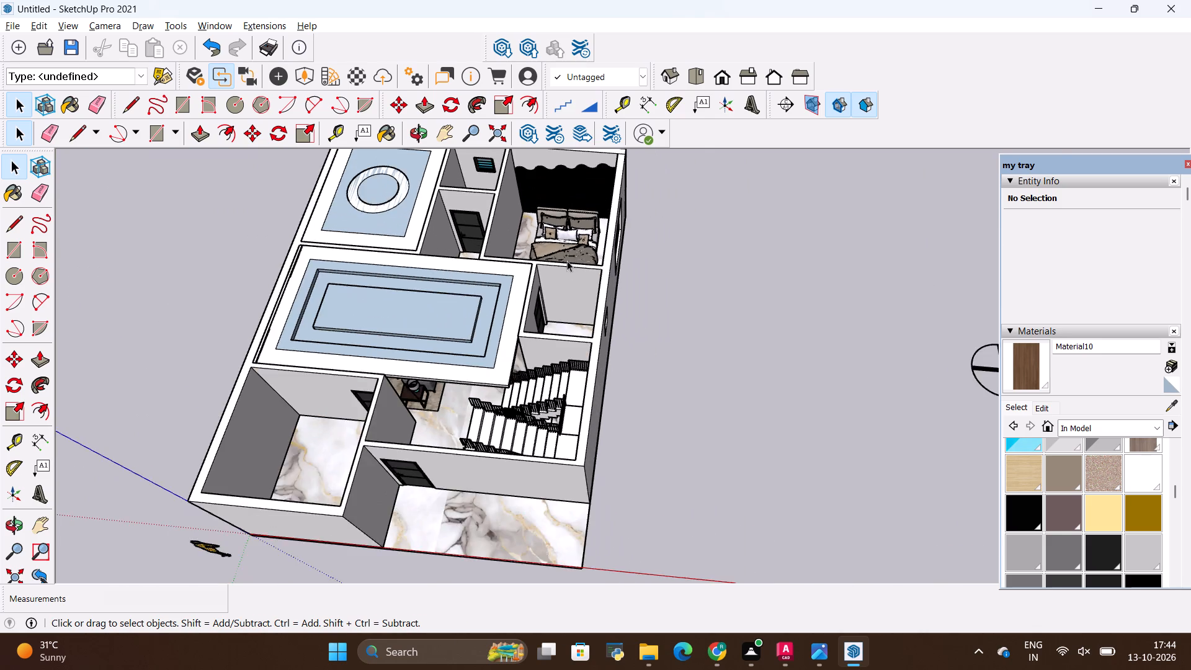
middle_click_drag(565, 251, 595, 201)
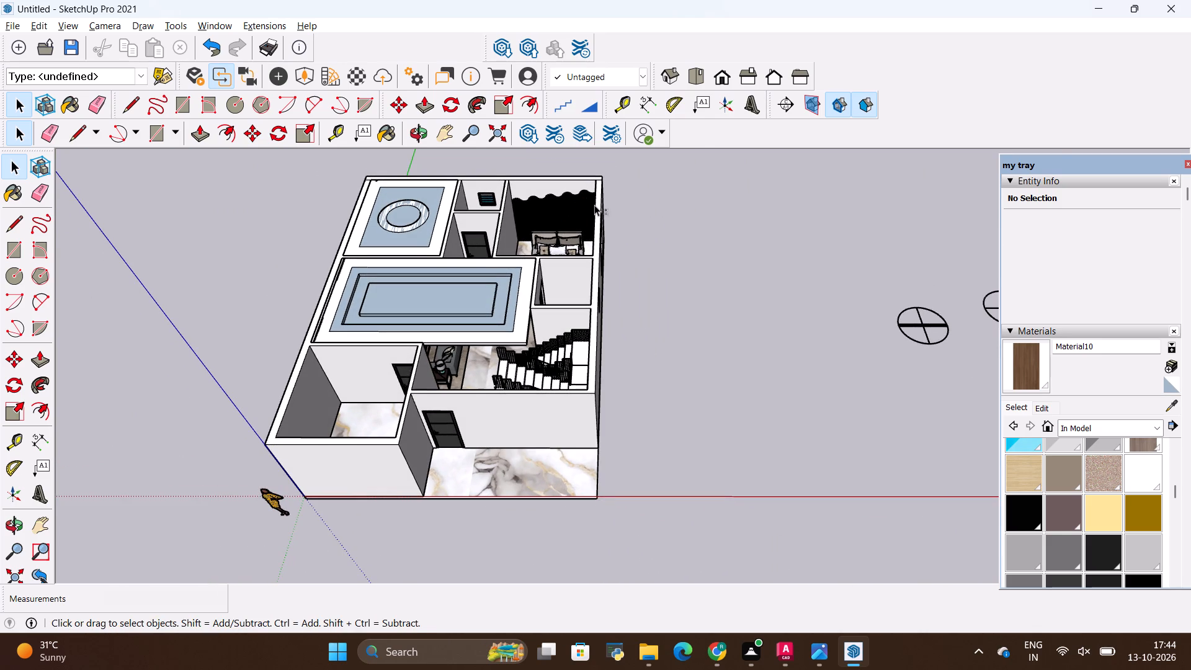
middle_click_drag(594, 205, 630, 230, "shift")
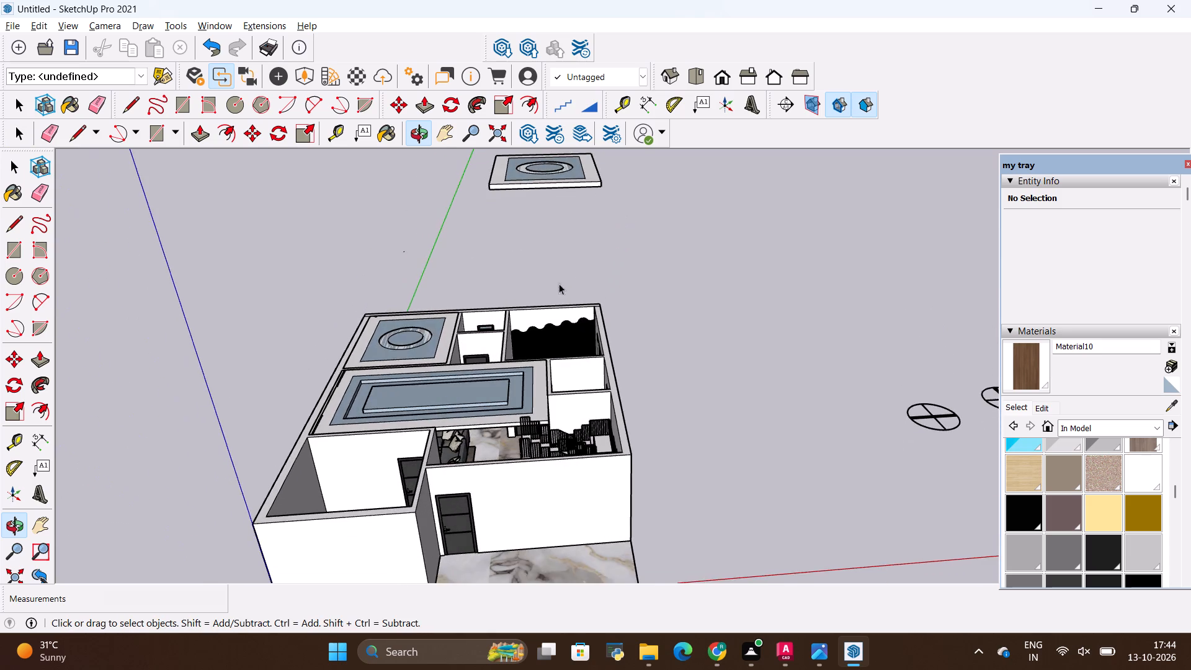
scroll(540, 321, "up", 20)
scroll(540, 321, "up", 5)
scroll(525, 220, "up", 5)
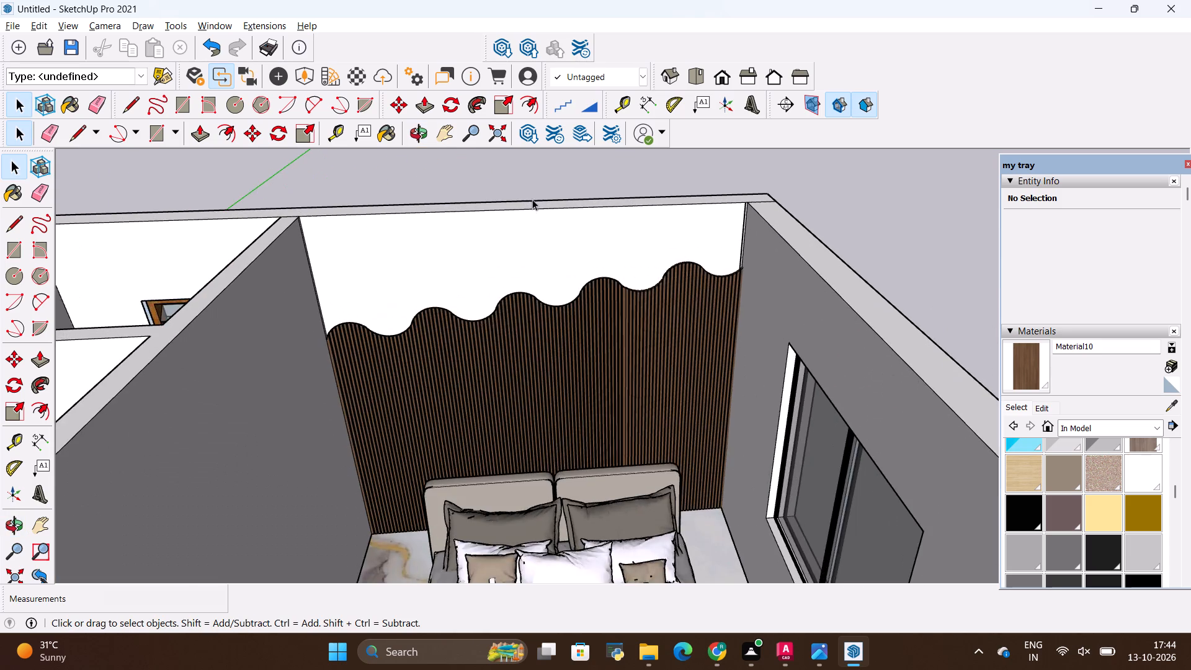
scroll(574, 316, "up", 6)
scroll(579, 361, "down", 7)
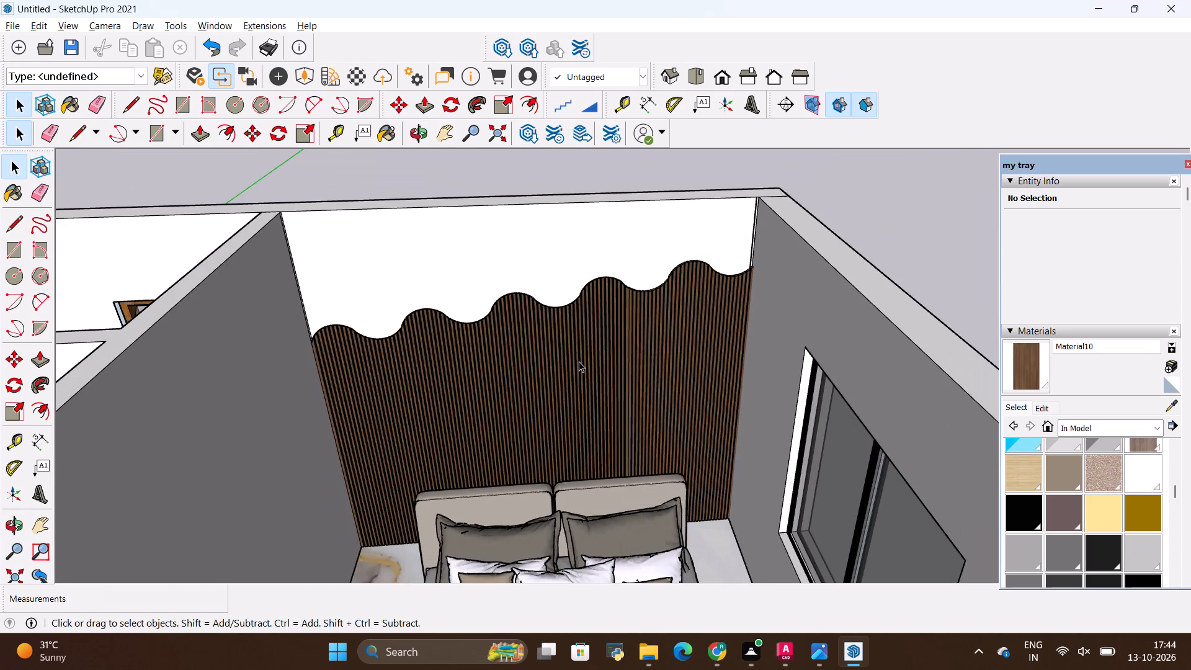
scroll(580, 361, "down", 5)
scroll(607, 432, "up", 1)
middle_click_drag(607, 432, 602, 500)
left_click(592, 470)
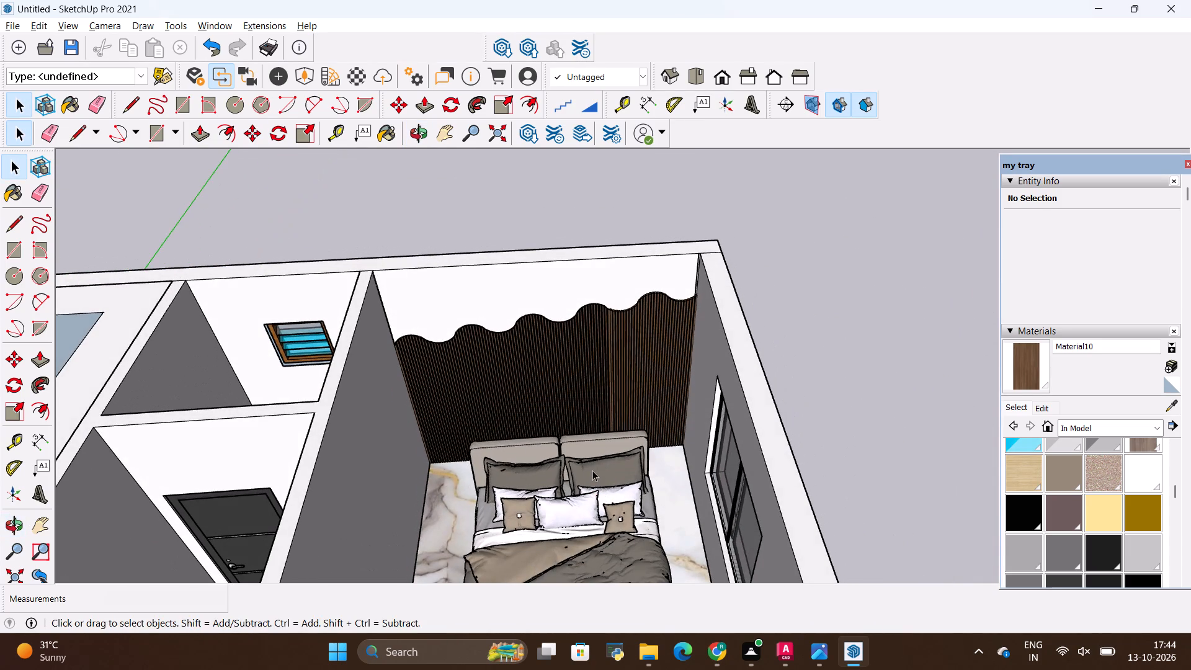
Move the bed about 1' 6" toward the bedroom's slatted accent wall.
key("m")
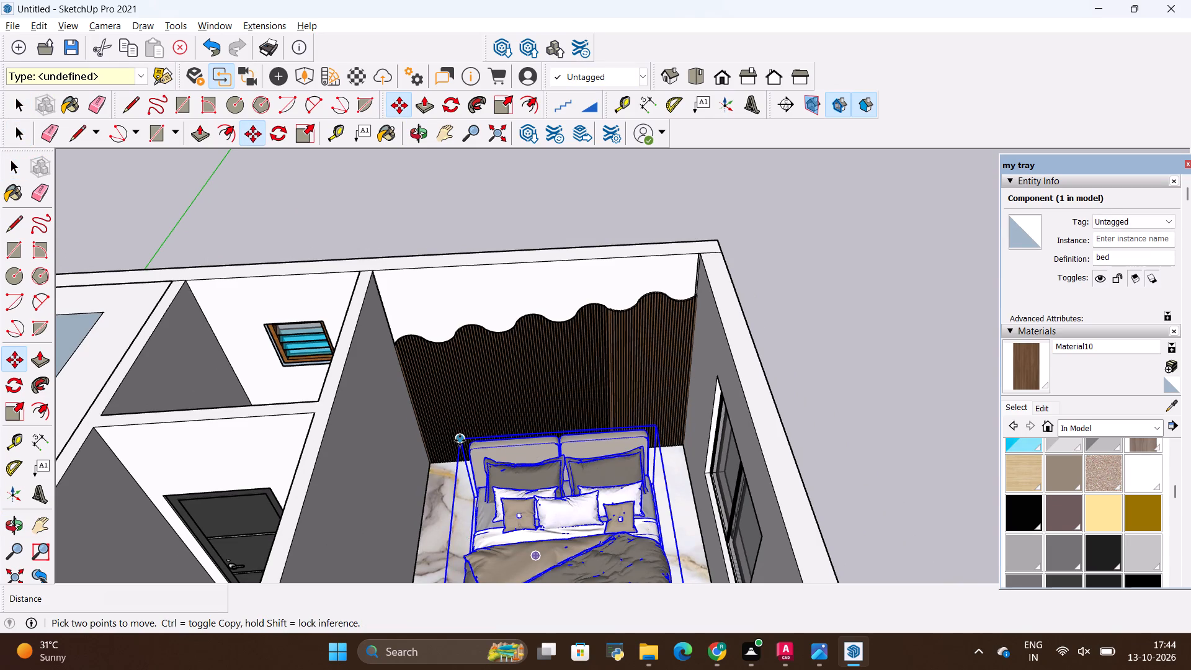
left_click(462, 444)
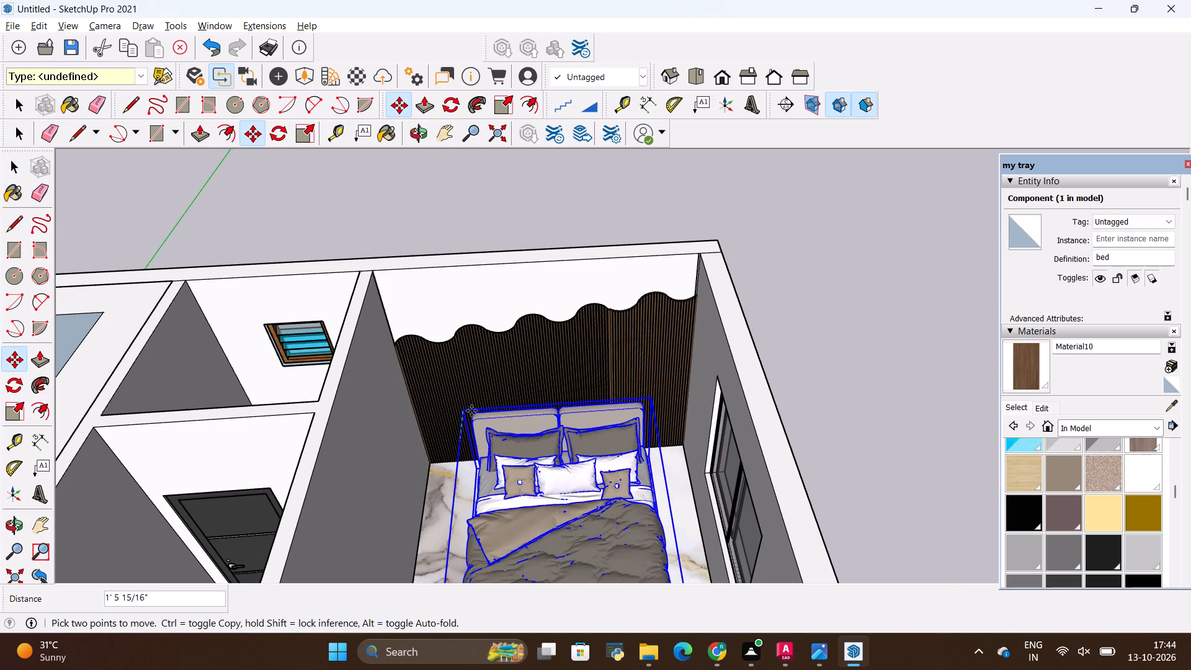
left_click(471, 409)
key("space")
left_click(515, 248)
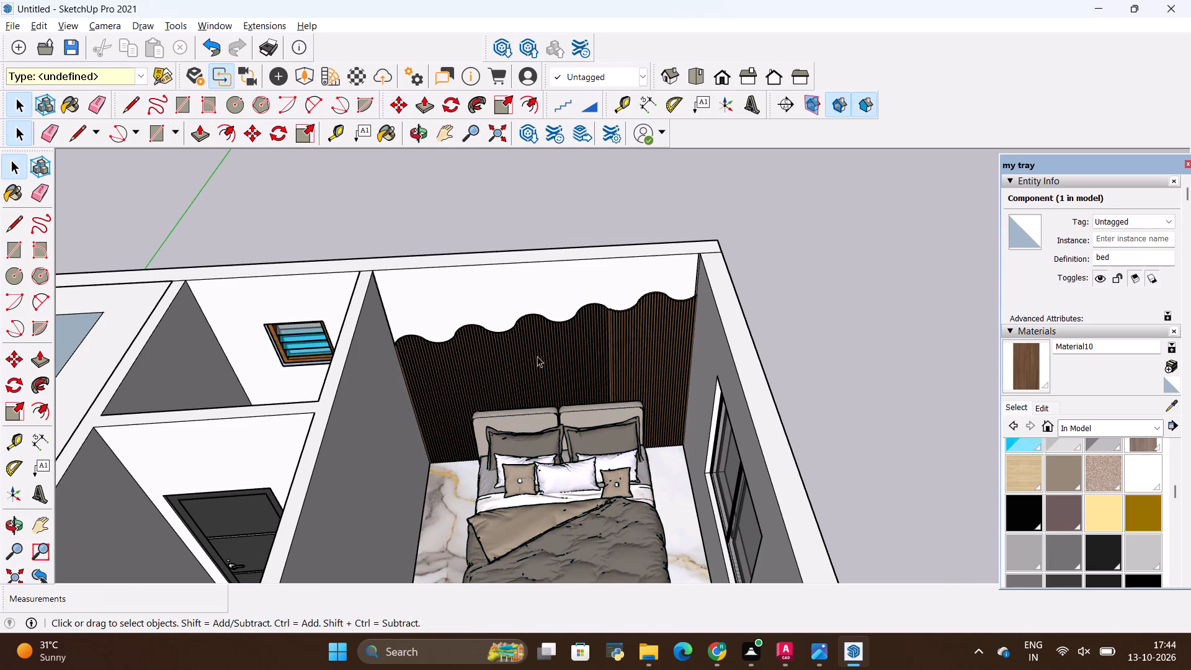
Move the bed about 6 3/8" closer to the slatted wall, taking its headboard's top corner as the grip point.
scroll(545, 377, "up", 12)
middle_click_drag(568, 421, 573, 272)
scroll(563, 330, "up", 1)
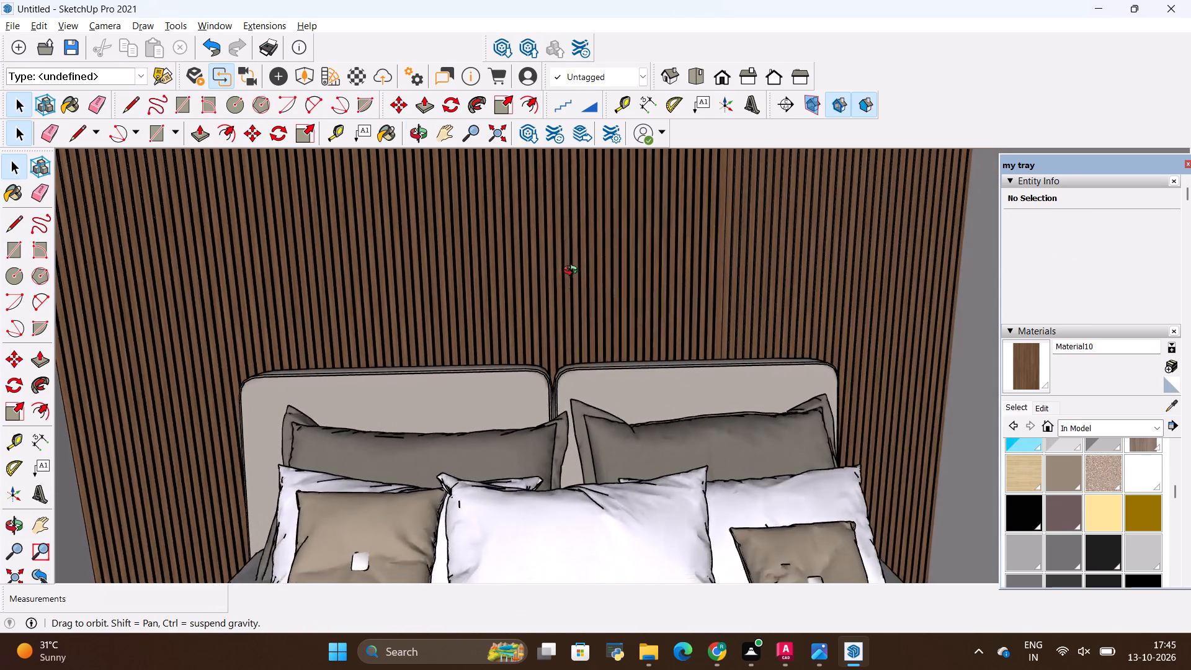
middle_click_drag(573, 272, 595, 475)
middle_click_drag(608, 413, 623, 483)
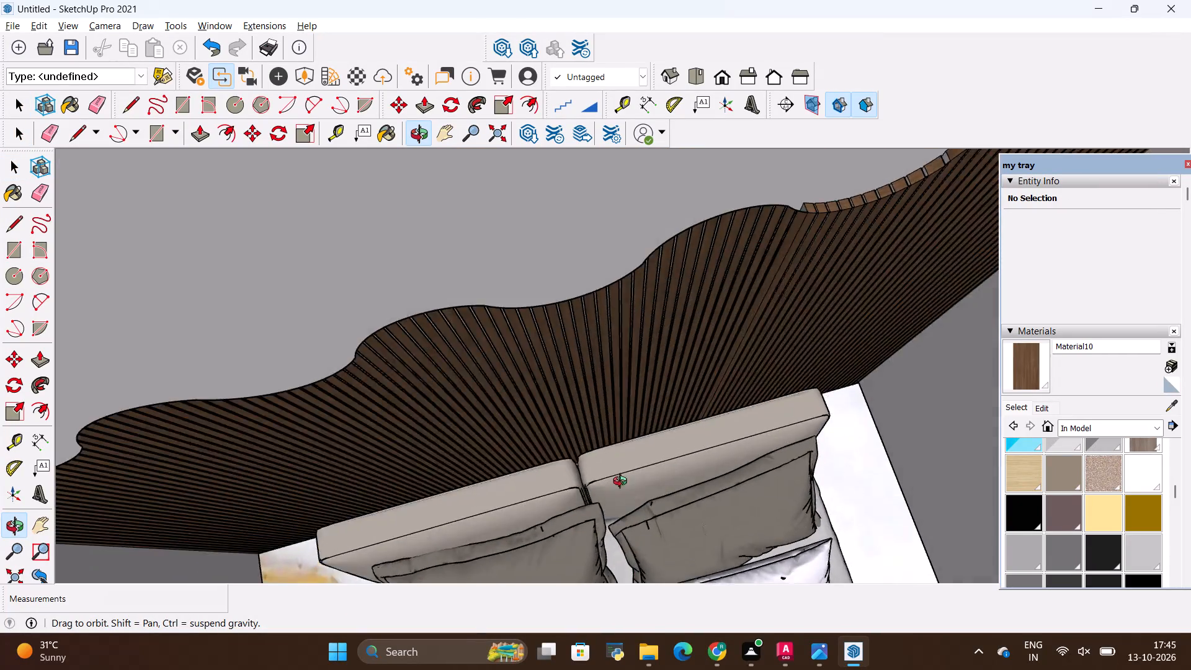
middle_click_drag(623, 483, 580, 318)
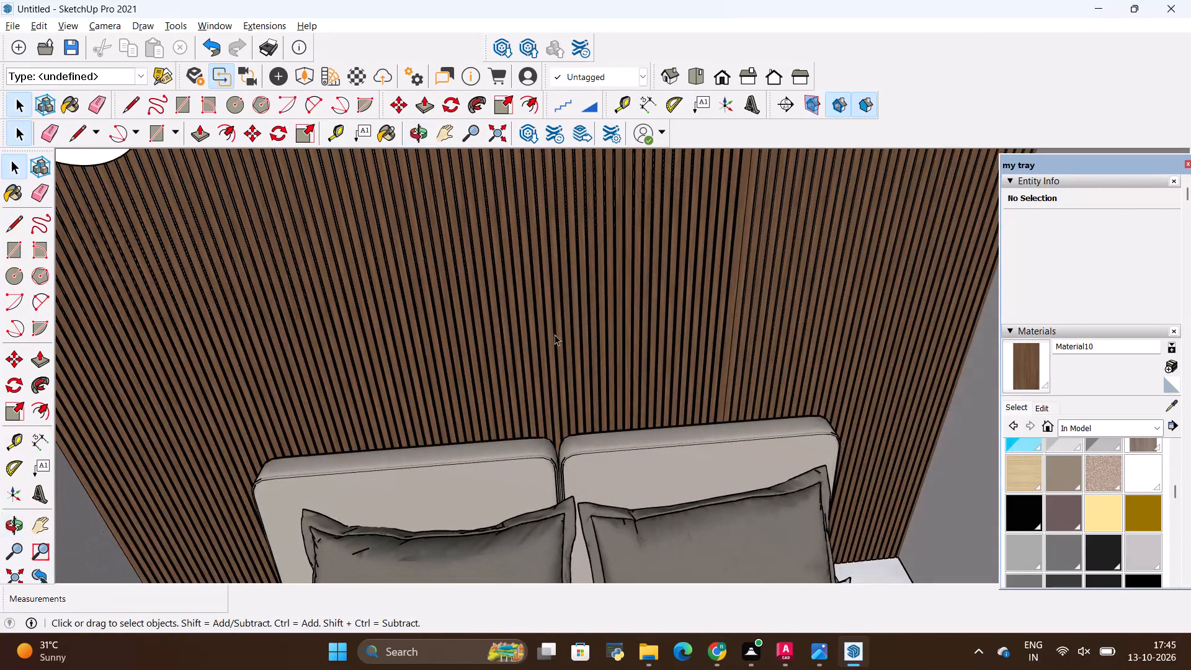
left_click(498, 498)
key("m")
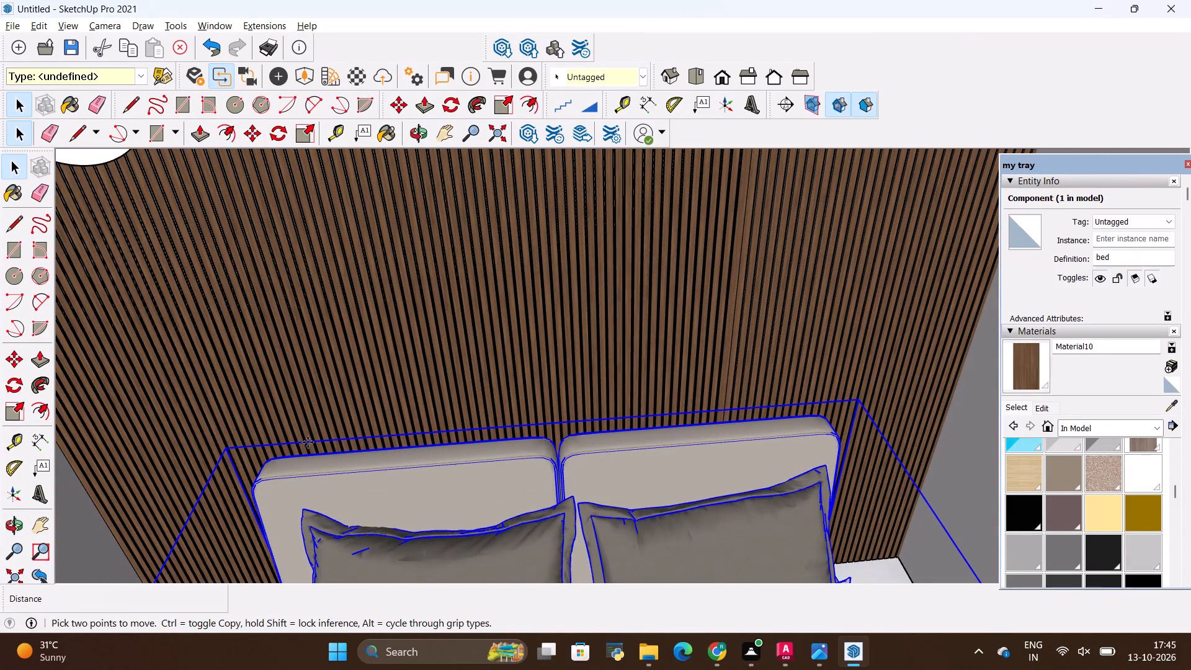
left_click(275, 461)
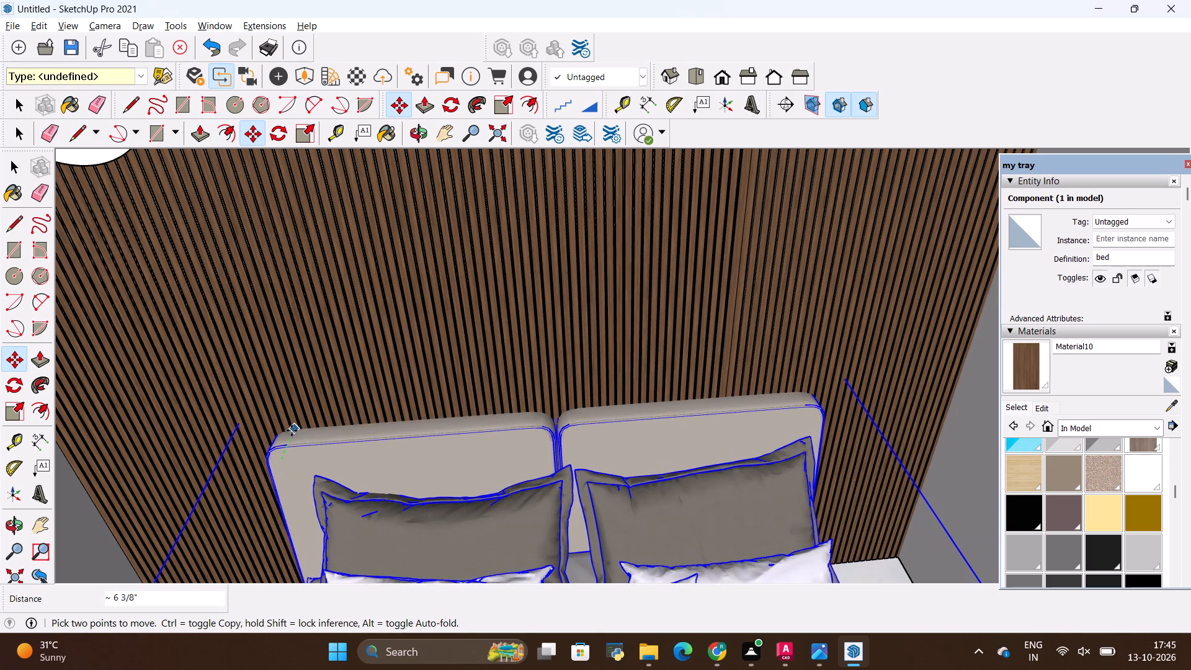
left_click(292, 432)
Shift the bed by about 1 3/16" to fine-tune the headboard's position against the slatted wall.
middle_click_drag(422, 369, 411, 576)
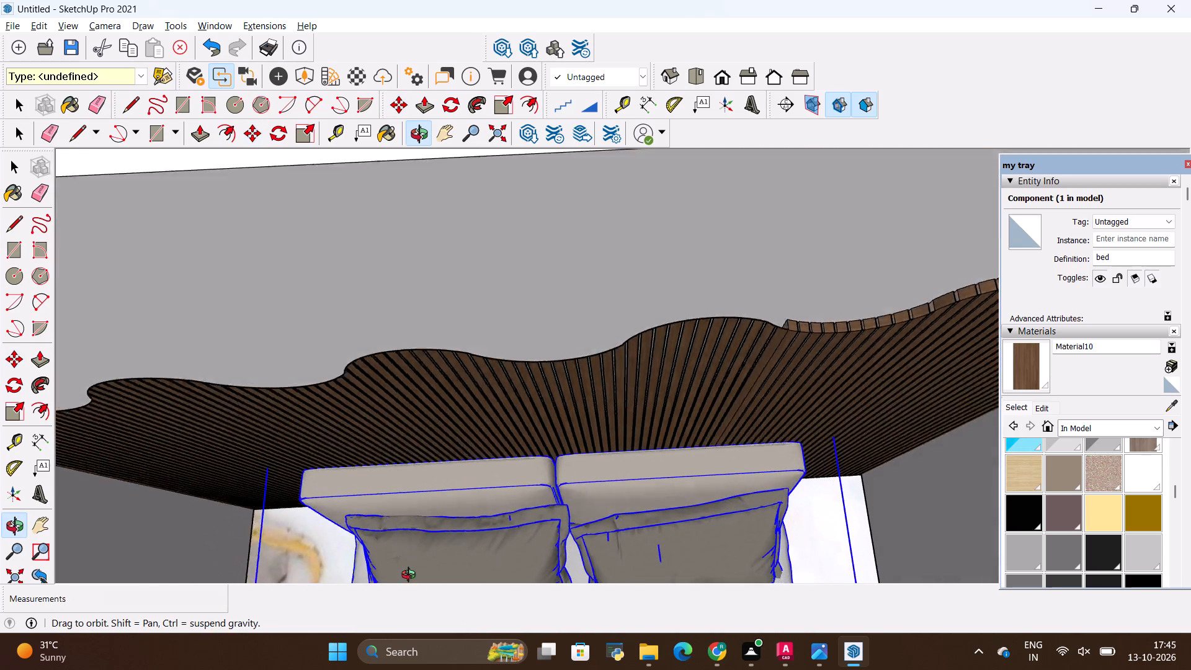
middle_click_drag(411, 576, 466, 431)
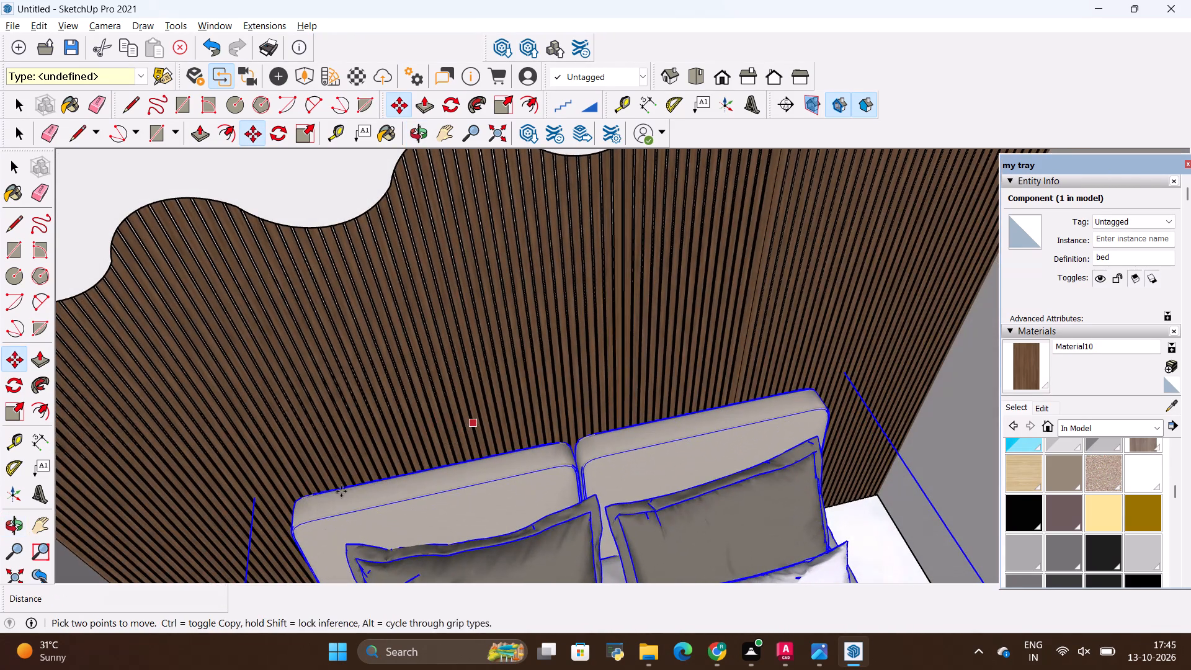
scroll(282, 513, "up", 1)
key("m")
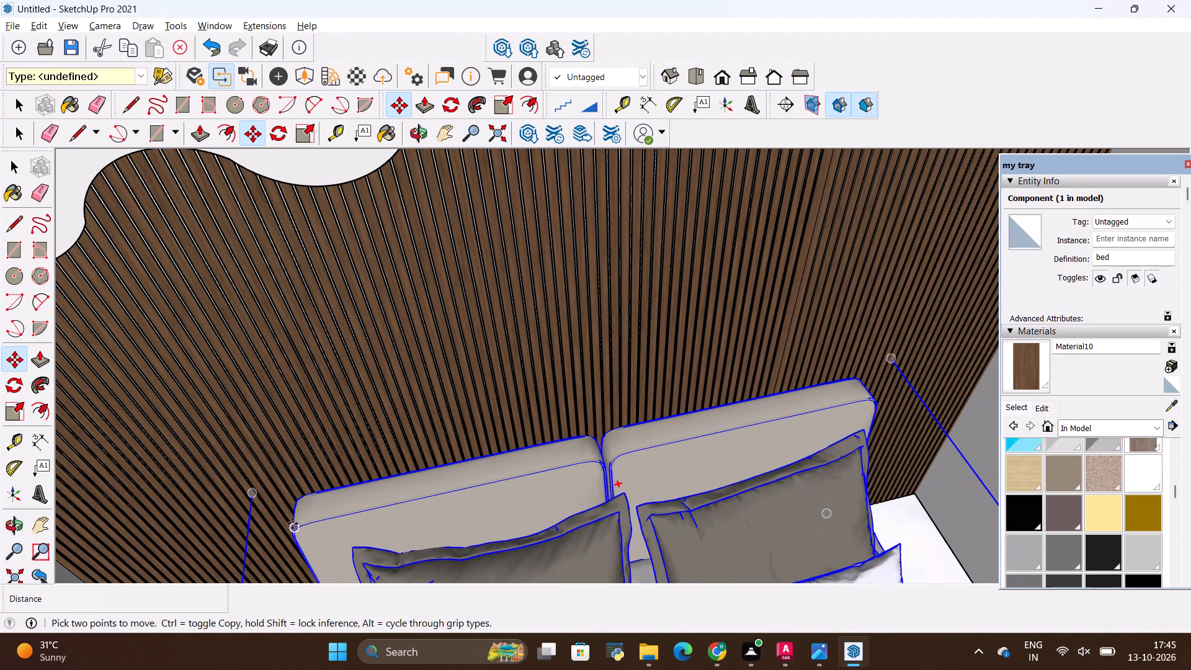
left_click(303, 499)
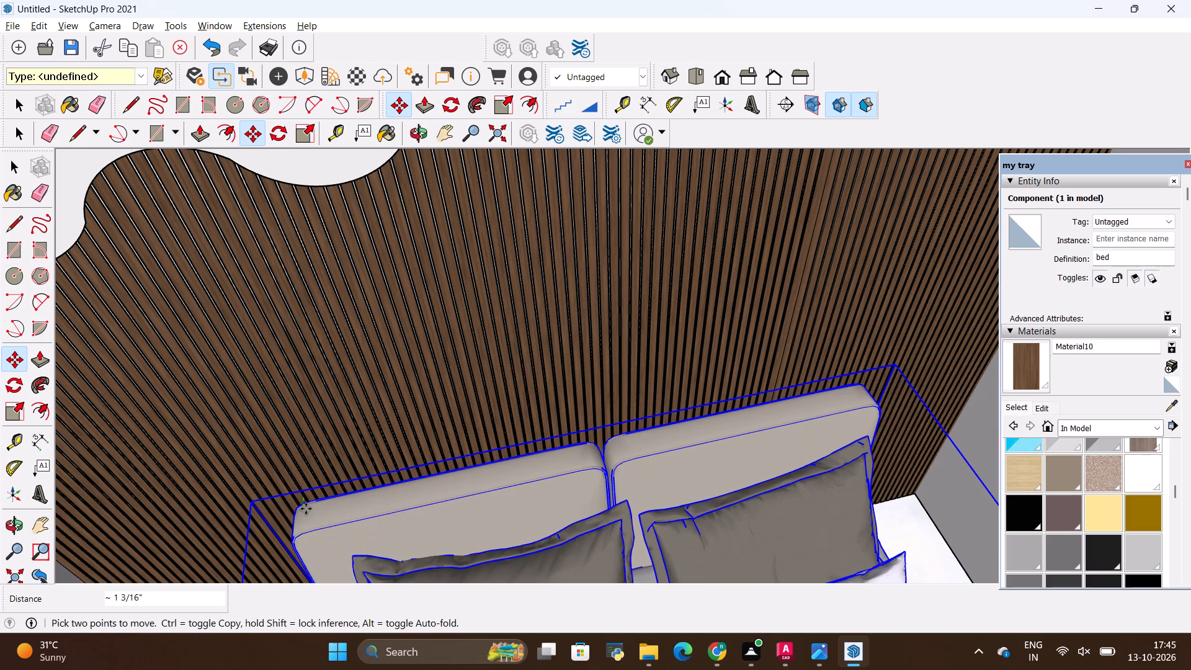
left_click(306, 509)
key("space")
left_click(440, 423)
Examine the bedroom's accent wall with the repositioned bed, and the whole house layout from several angles above.
scroll(624, 499, "down", 6)
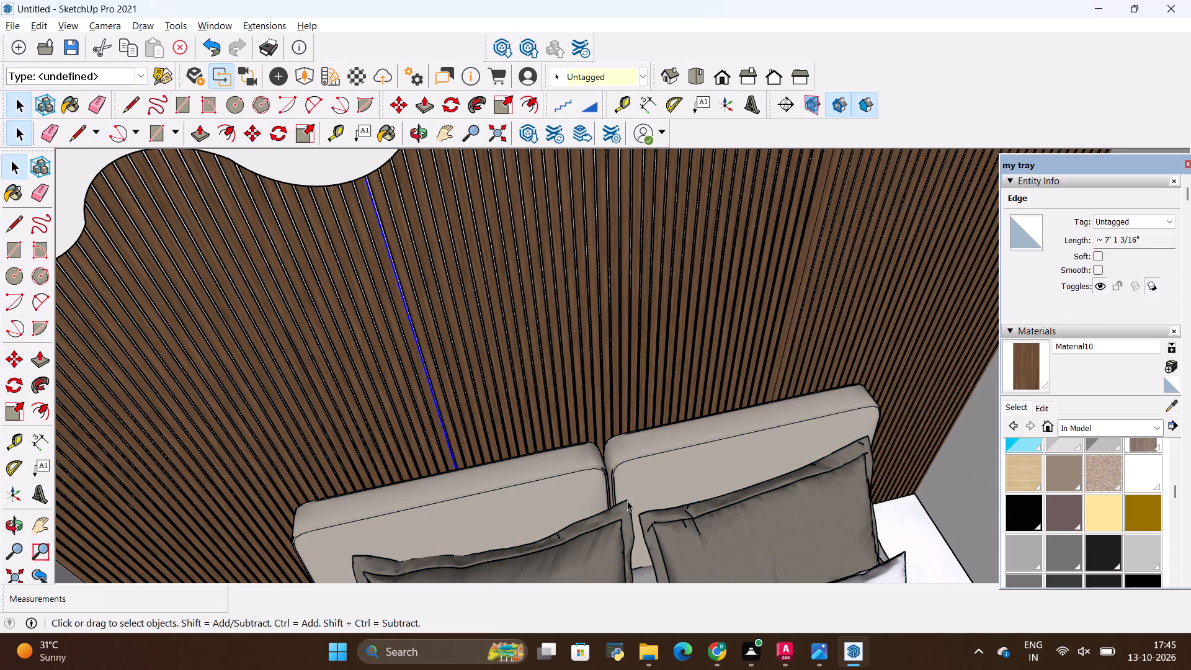
scroll(627, 500, "down", 8)
key("space")
left_click(533, 295)
scroll(600, 349, "down", 3)
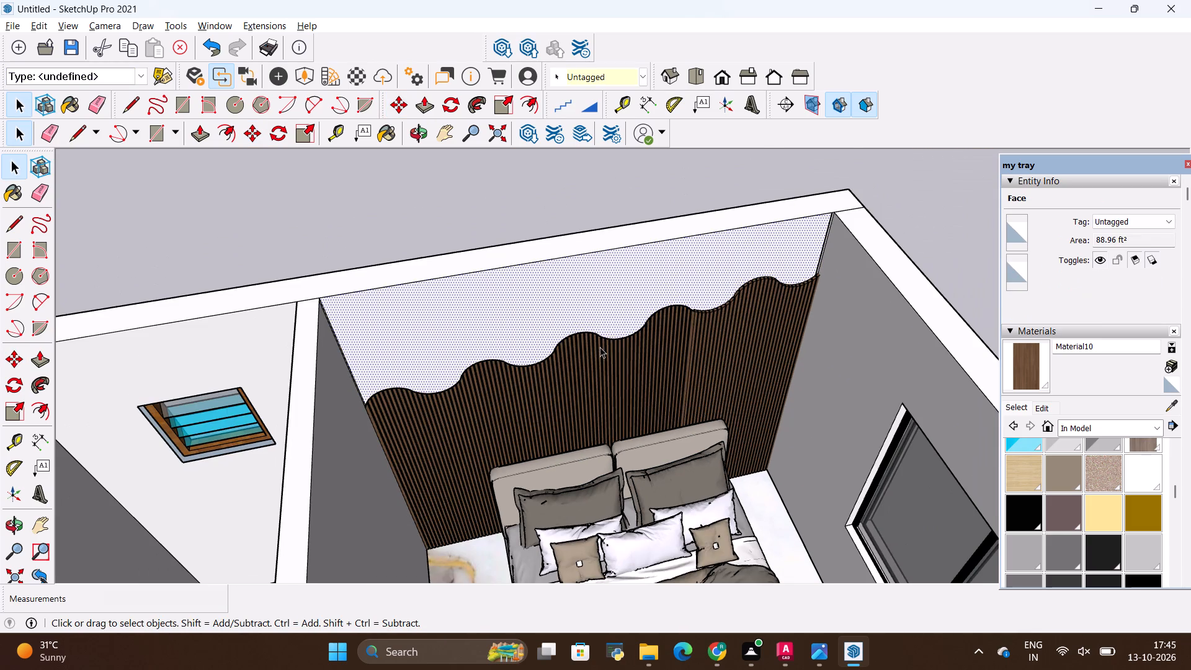
scroll(638, 424, "down", 8)
middle_click_drag(689, 439, 661, 452)
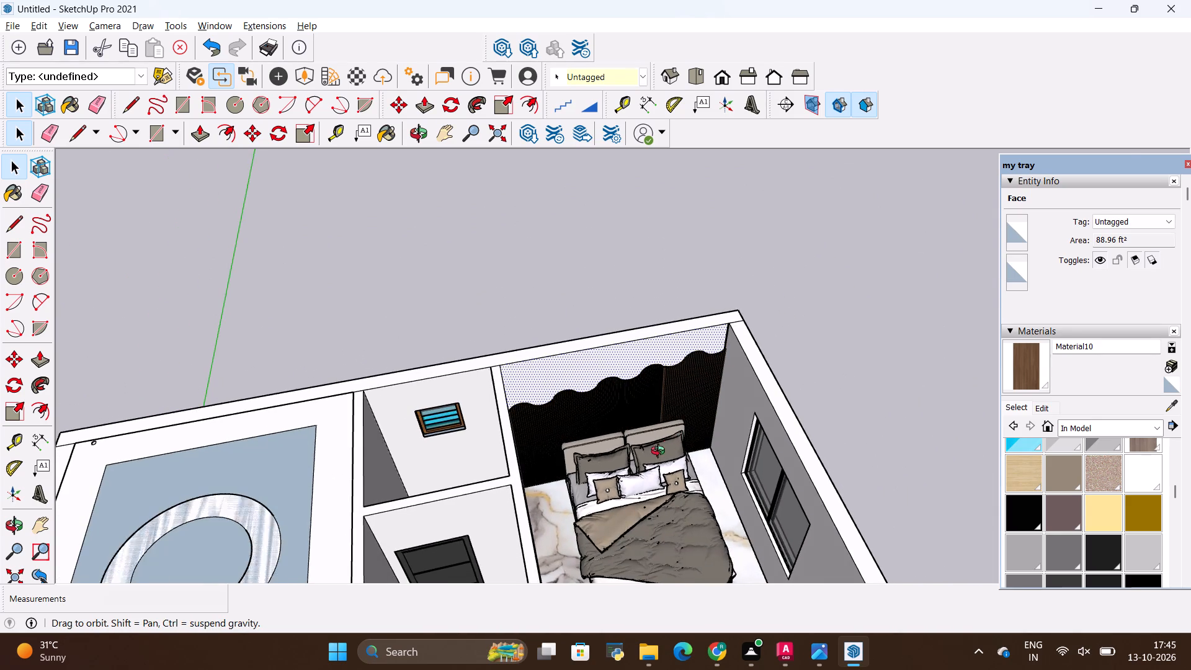
middle_click_drag(661, 452, 789, 485)
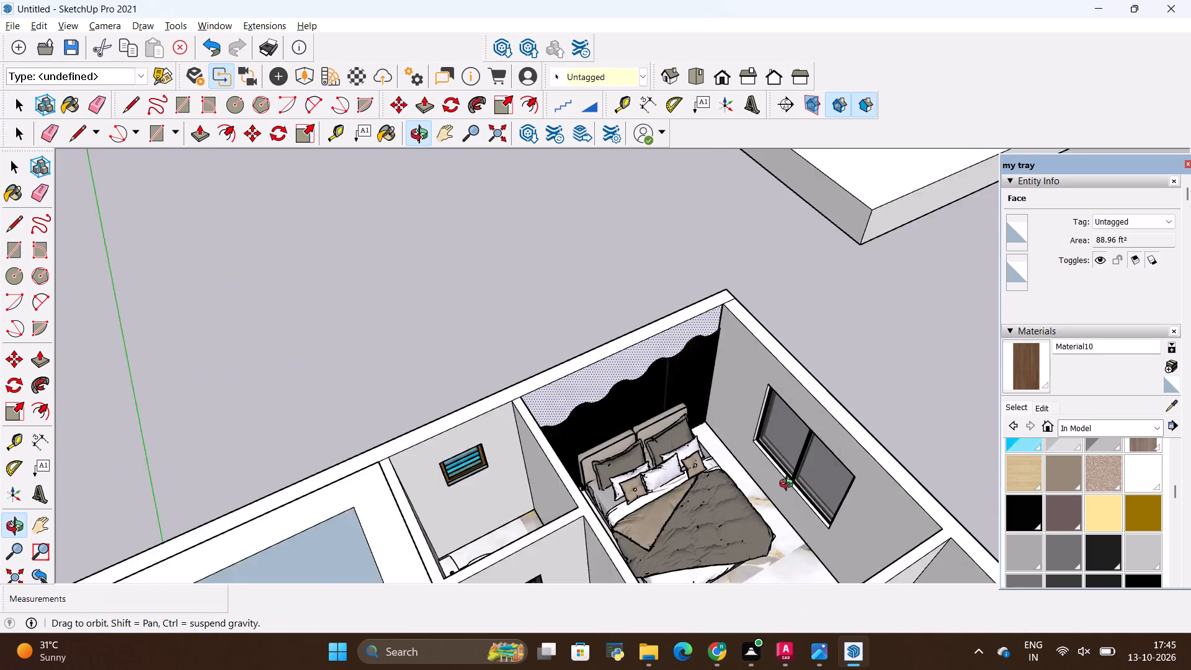
middle_click_drag(789, 485, 590, 414)
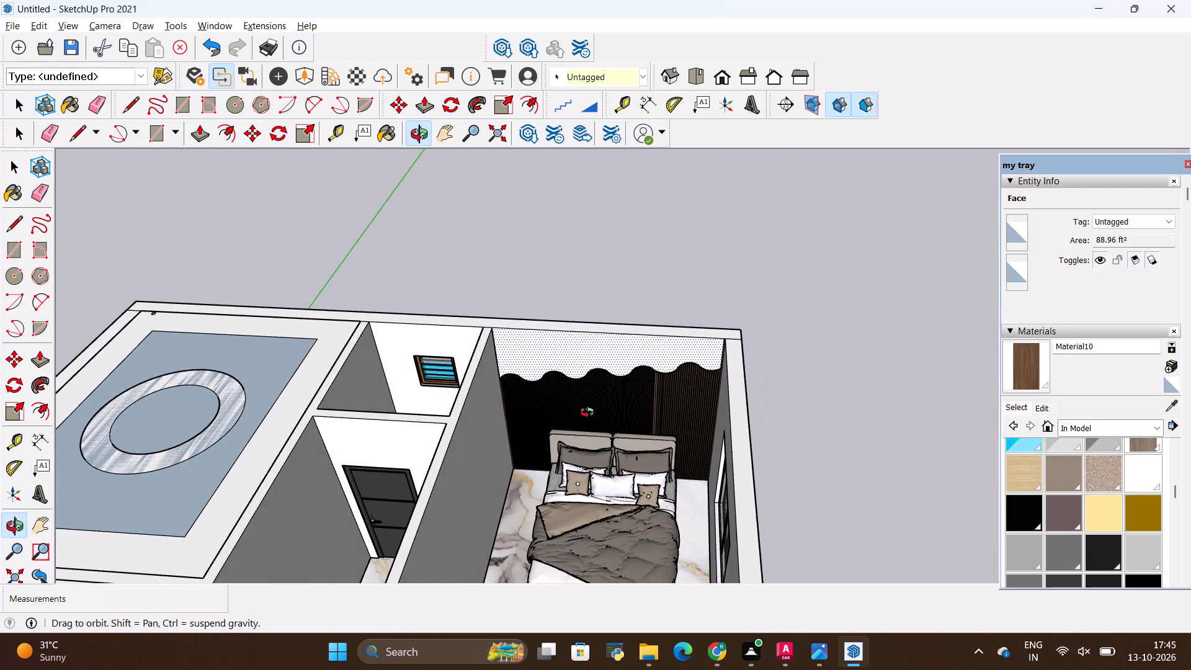
middle_click_drag(590, 414, 557, 341)
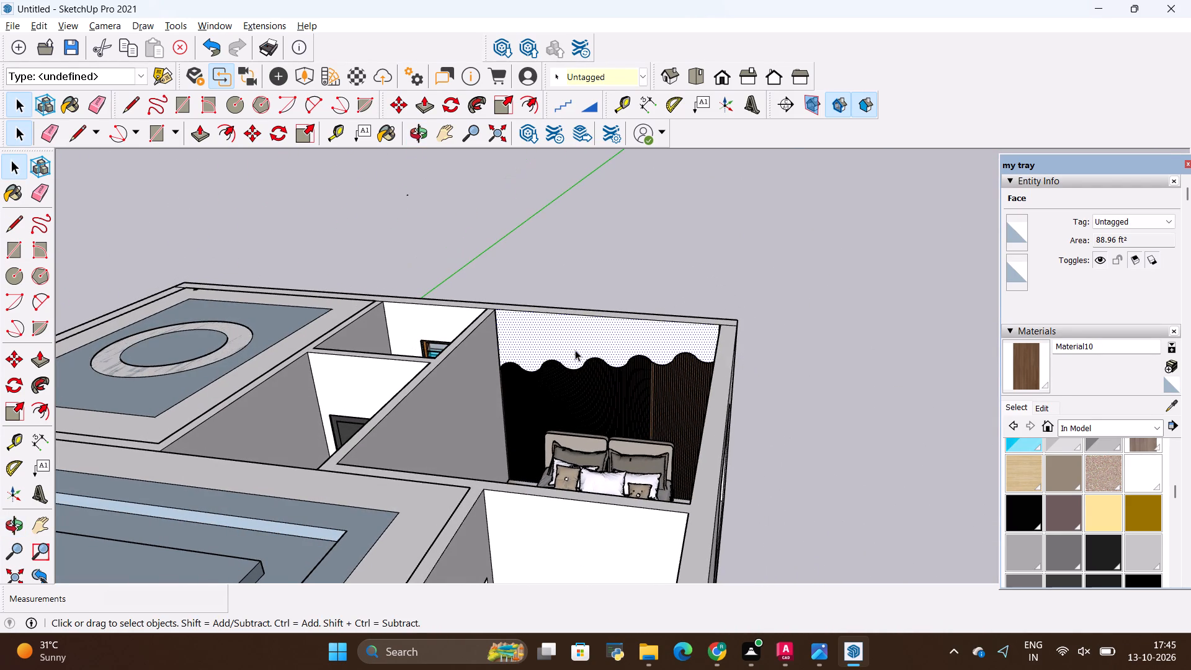
scroll(540, 449, "up", 7)
middle_click_drag(484, 410, 631, 512)
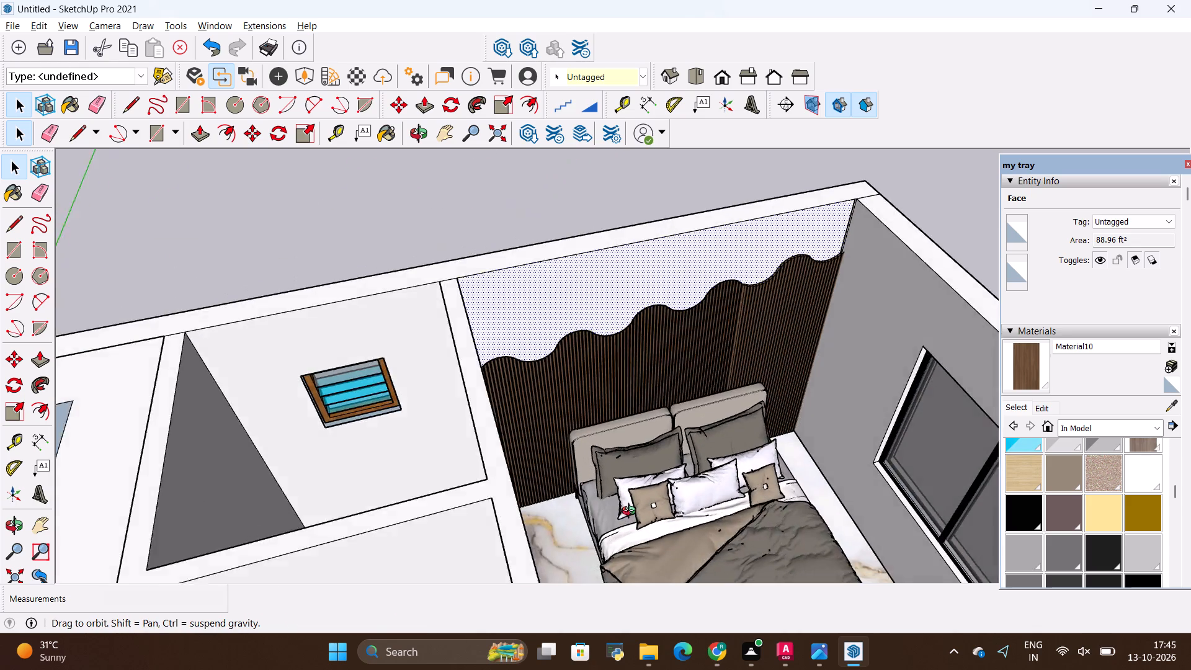
middle_click_drag(631, 512, 604, 449)
scroll(234, 289, "down", 5)
scroll(466, 259, "down", 3)
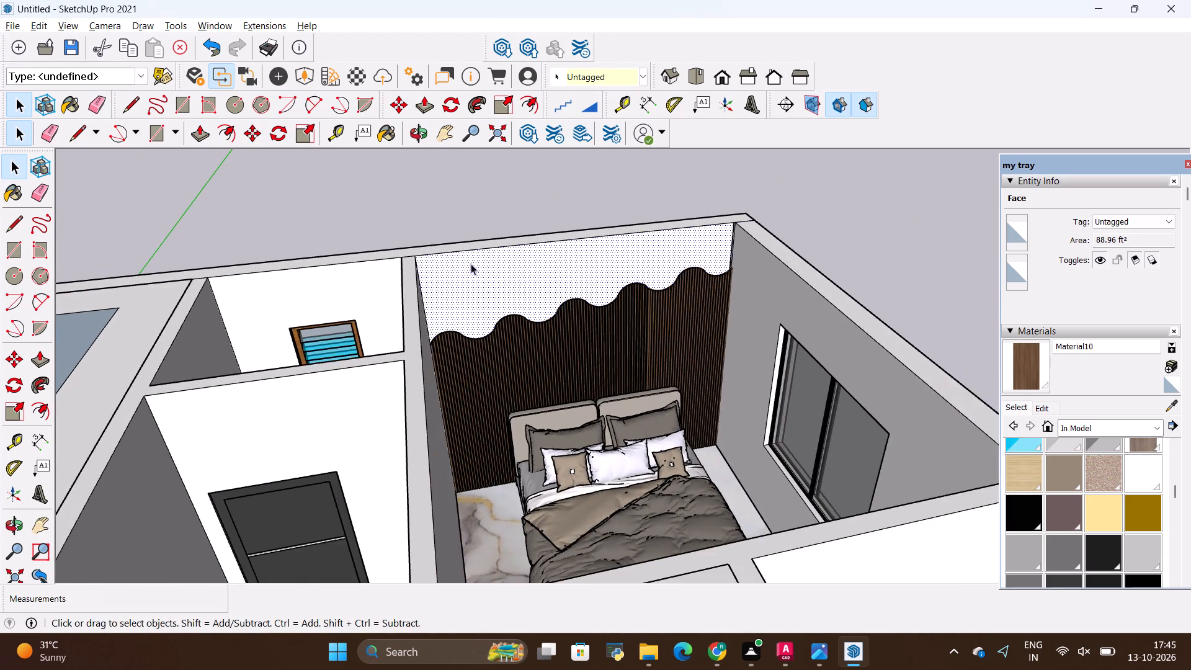
scroll(471, 264, "down", 3)
scroll(622, 241, "down", 12)
middle_click_drag(674, 246, 578, 395)
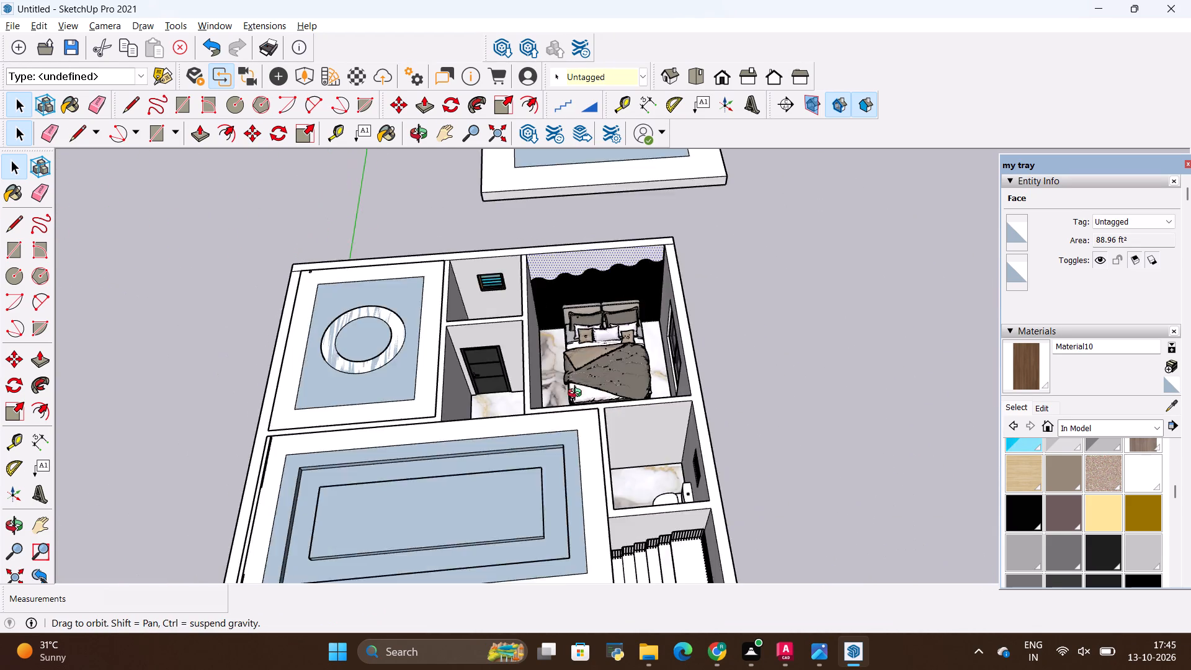
middle_click_drag(578, 395, 694, 305)
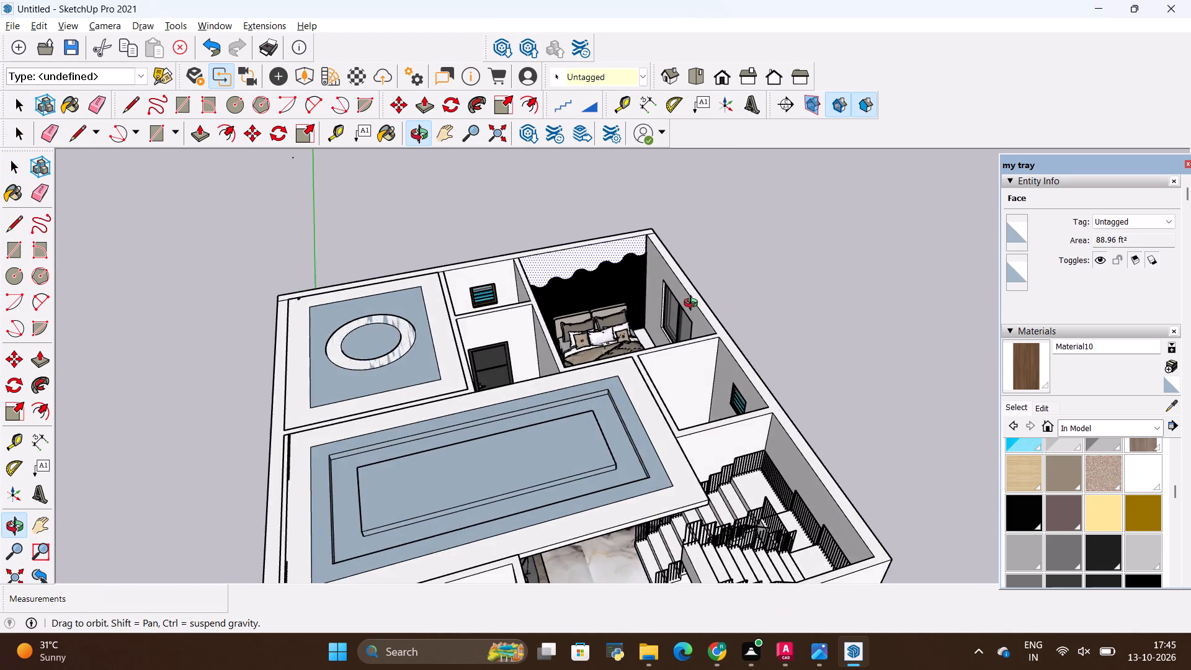
middle_click_drag(694, 305, 705, 335)
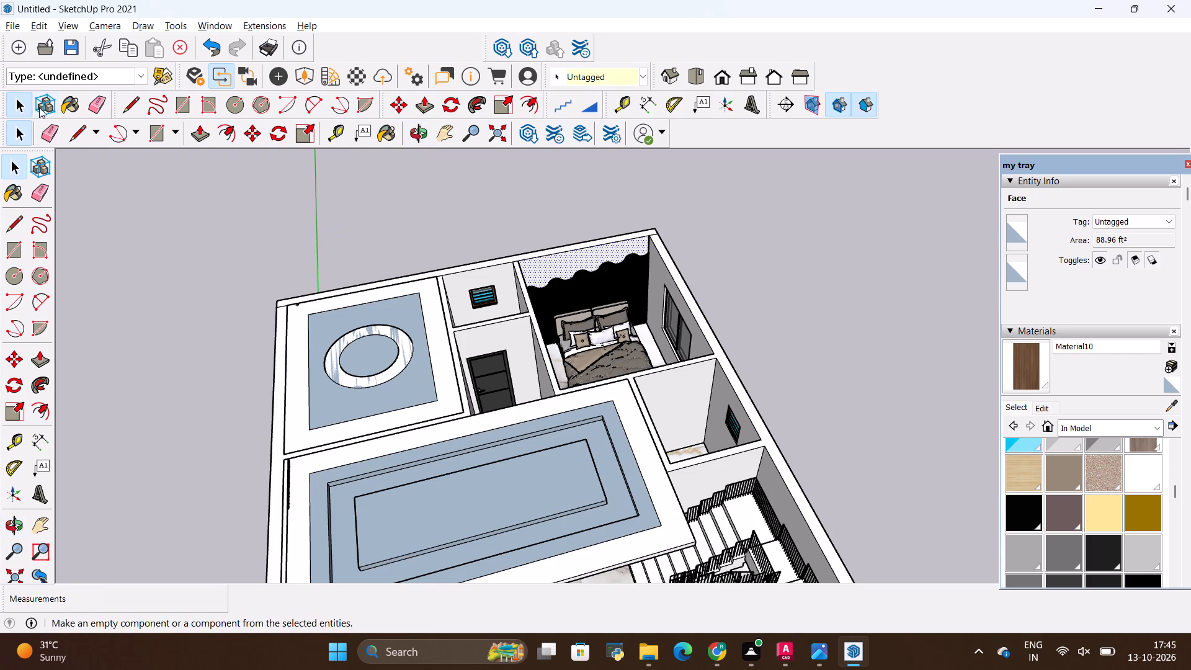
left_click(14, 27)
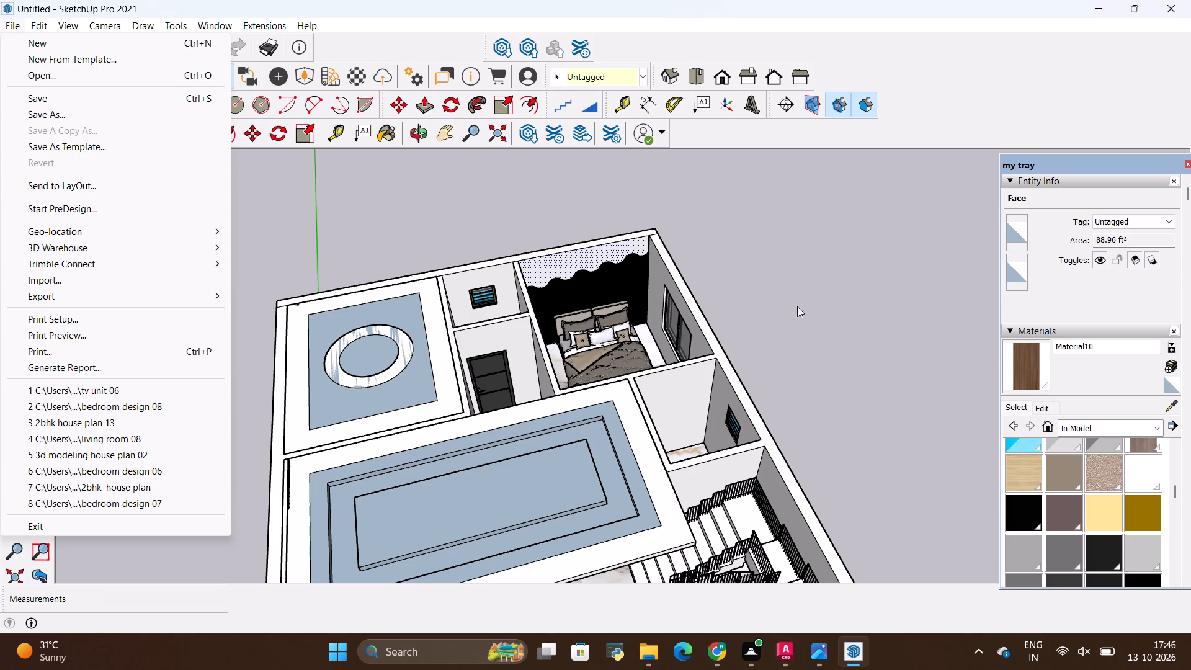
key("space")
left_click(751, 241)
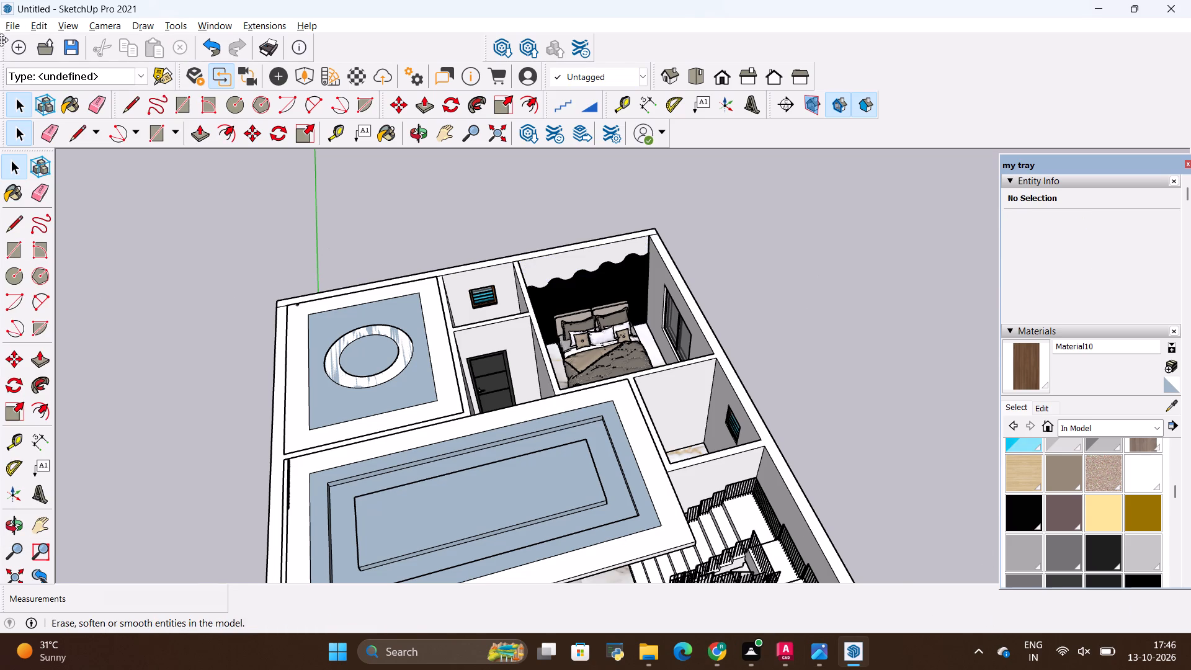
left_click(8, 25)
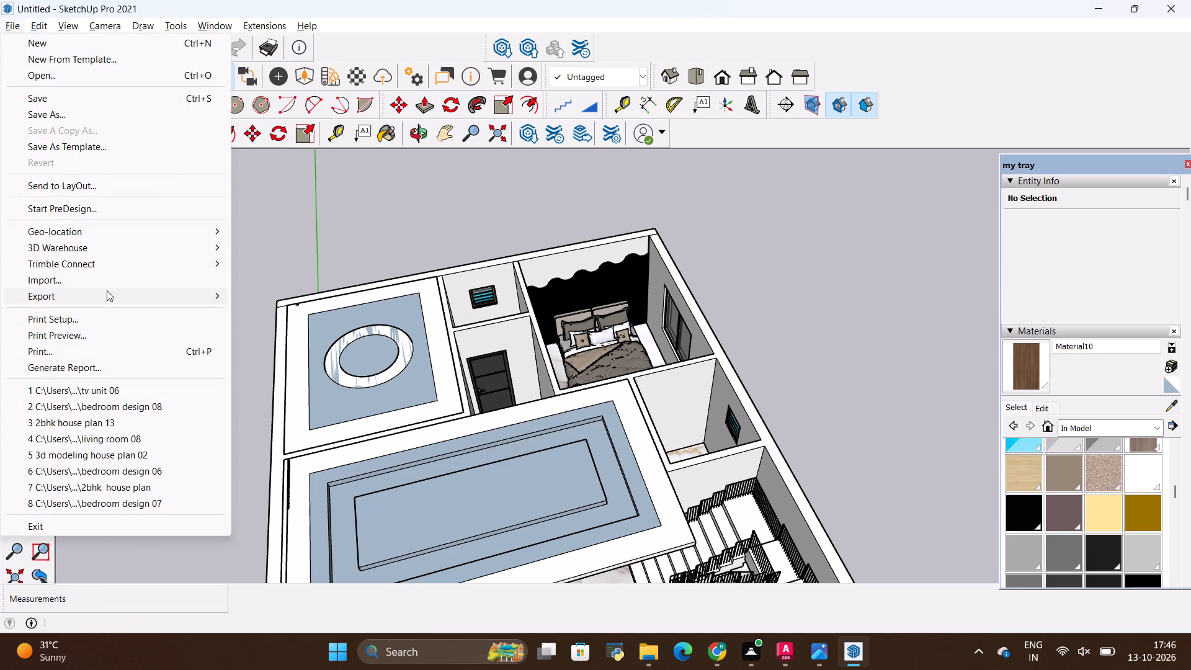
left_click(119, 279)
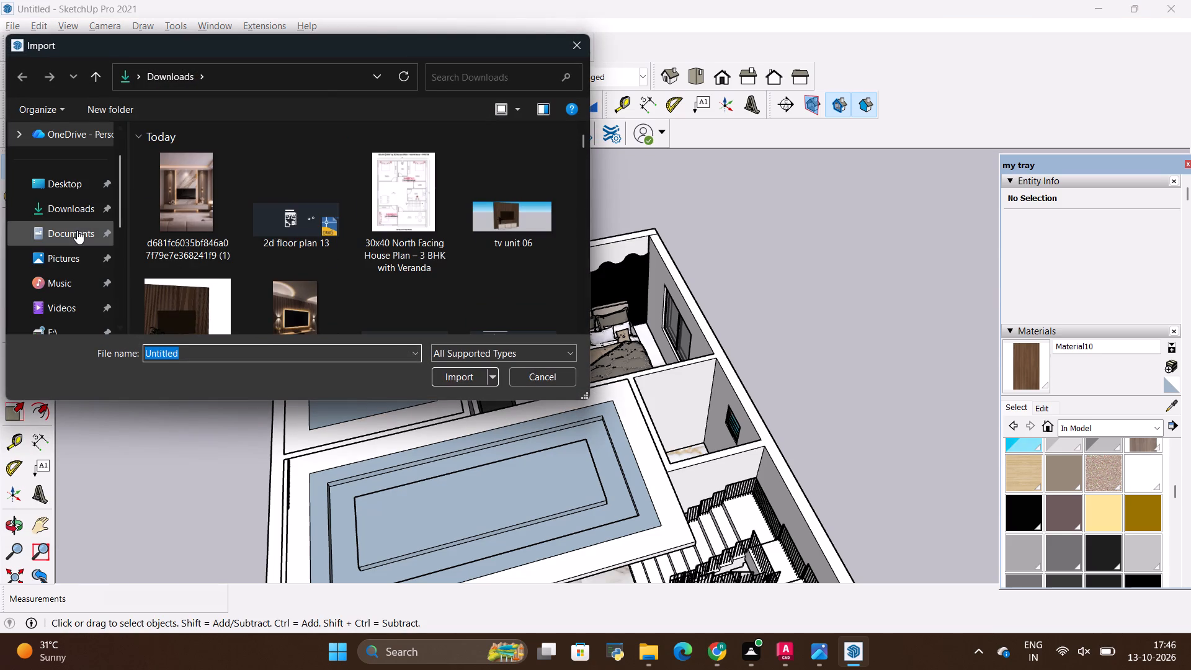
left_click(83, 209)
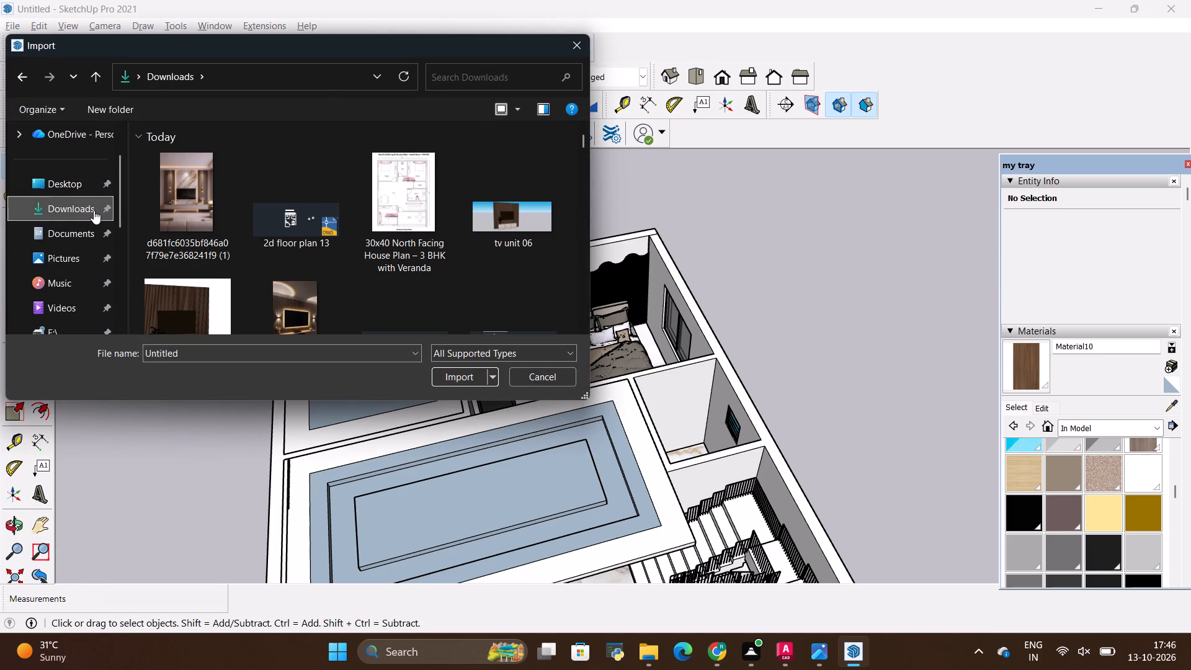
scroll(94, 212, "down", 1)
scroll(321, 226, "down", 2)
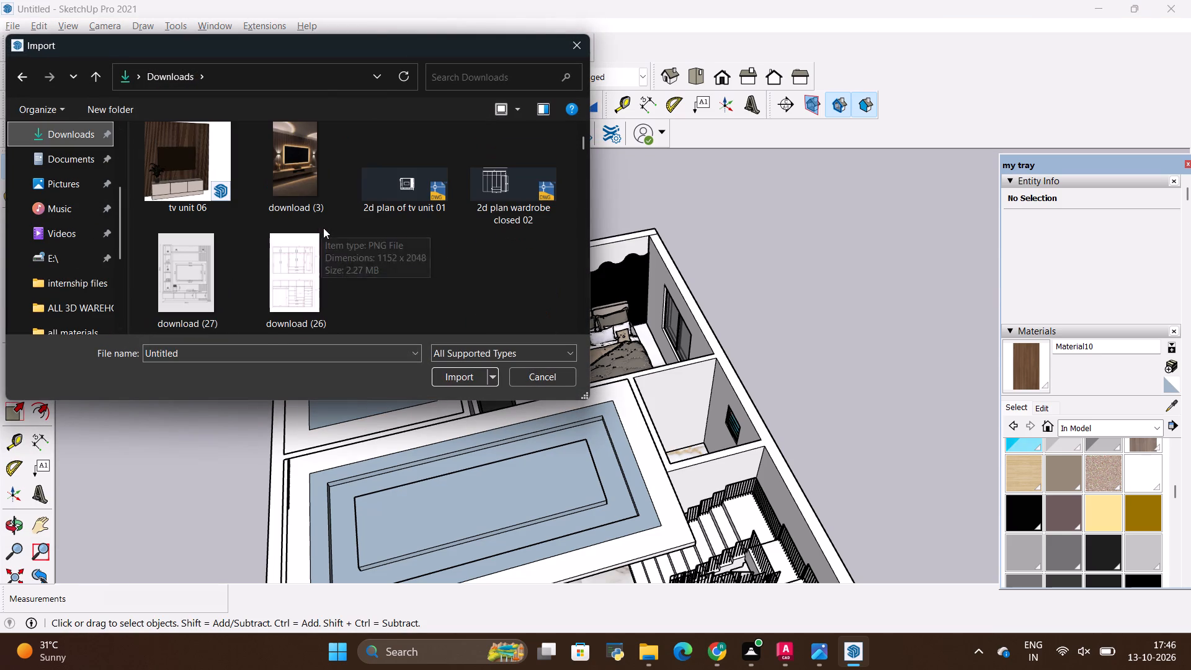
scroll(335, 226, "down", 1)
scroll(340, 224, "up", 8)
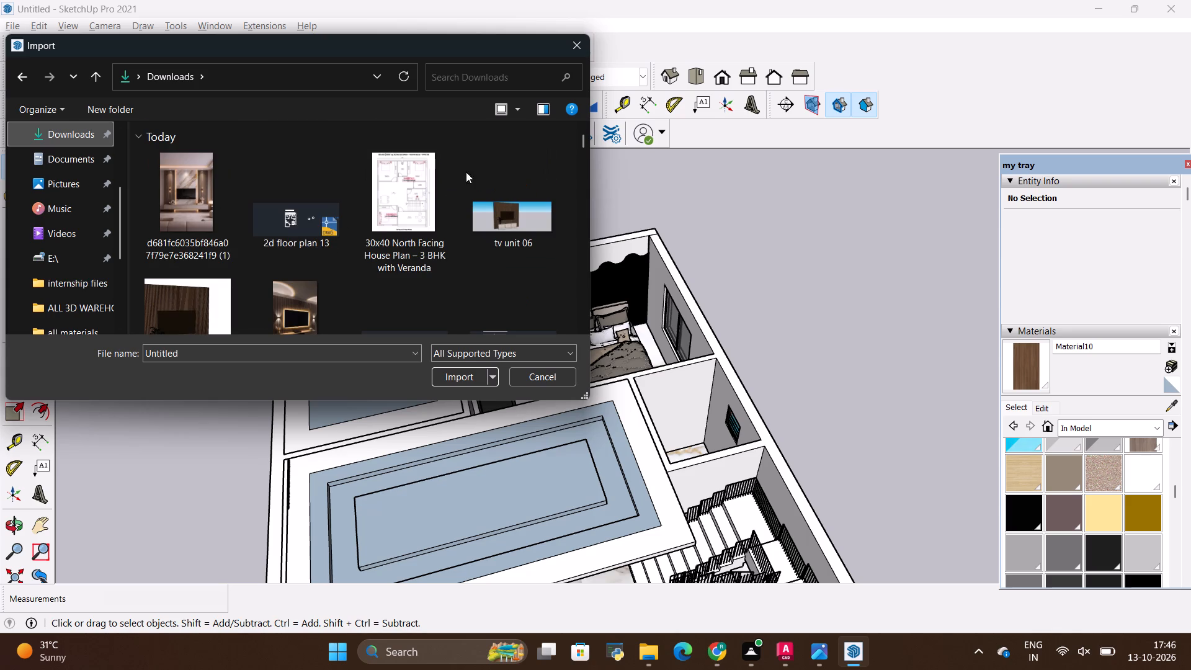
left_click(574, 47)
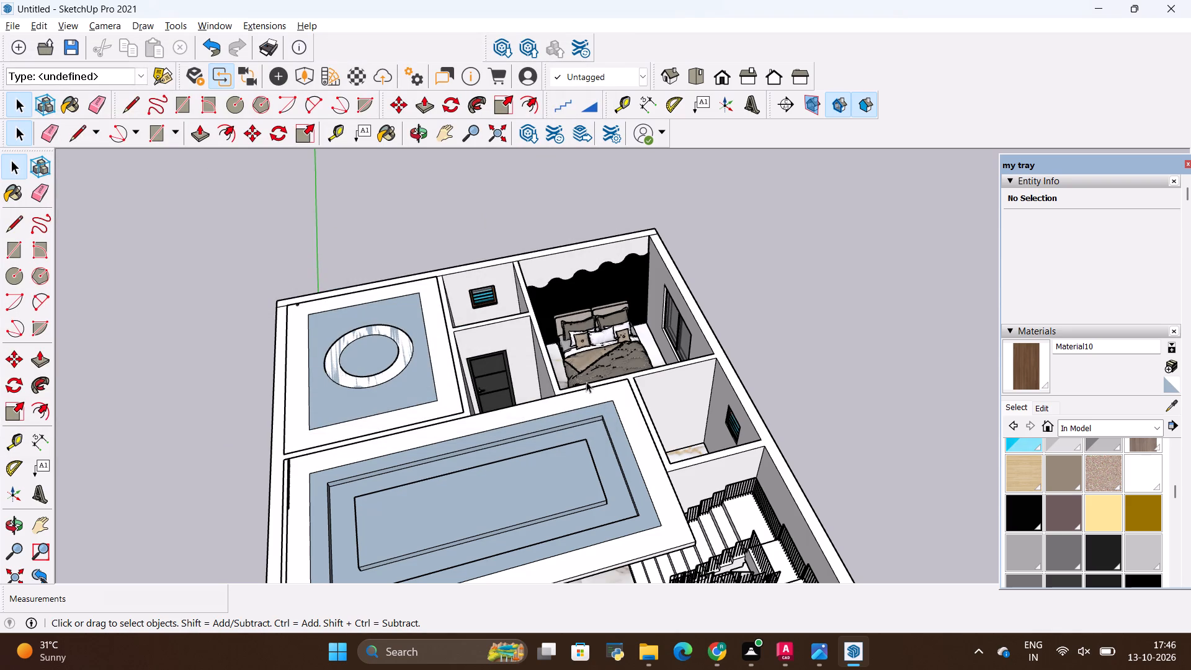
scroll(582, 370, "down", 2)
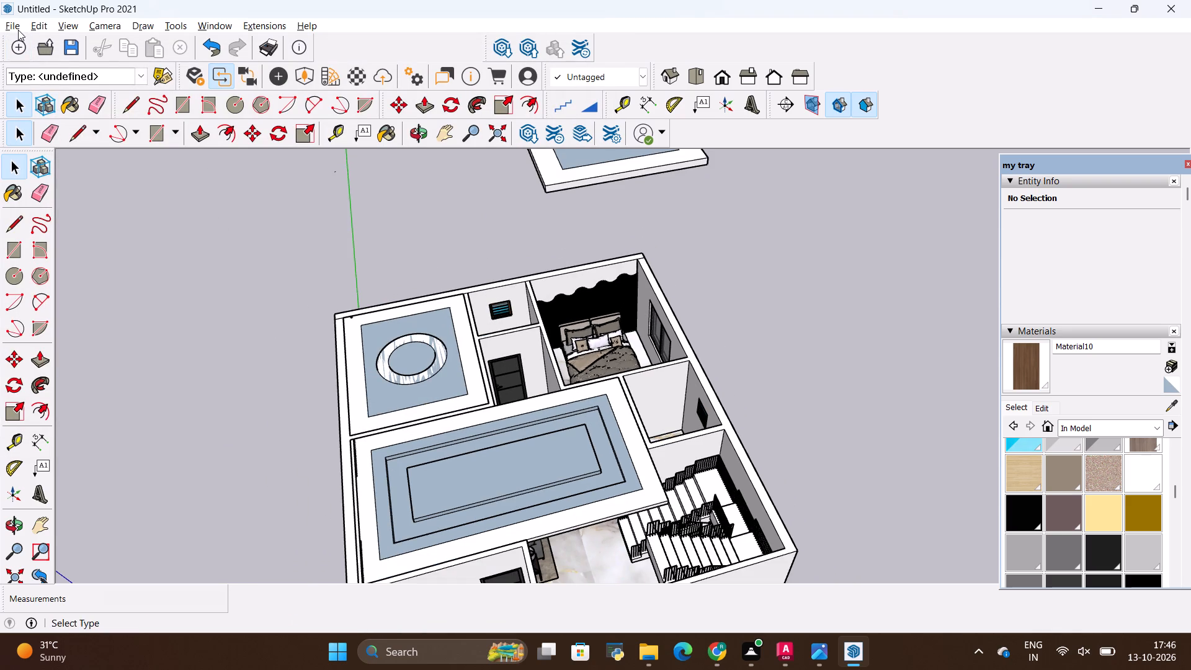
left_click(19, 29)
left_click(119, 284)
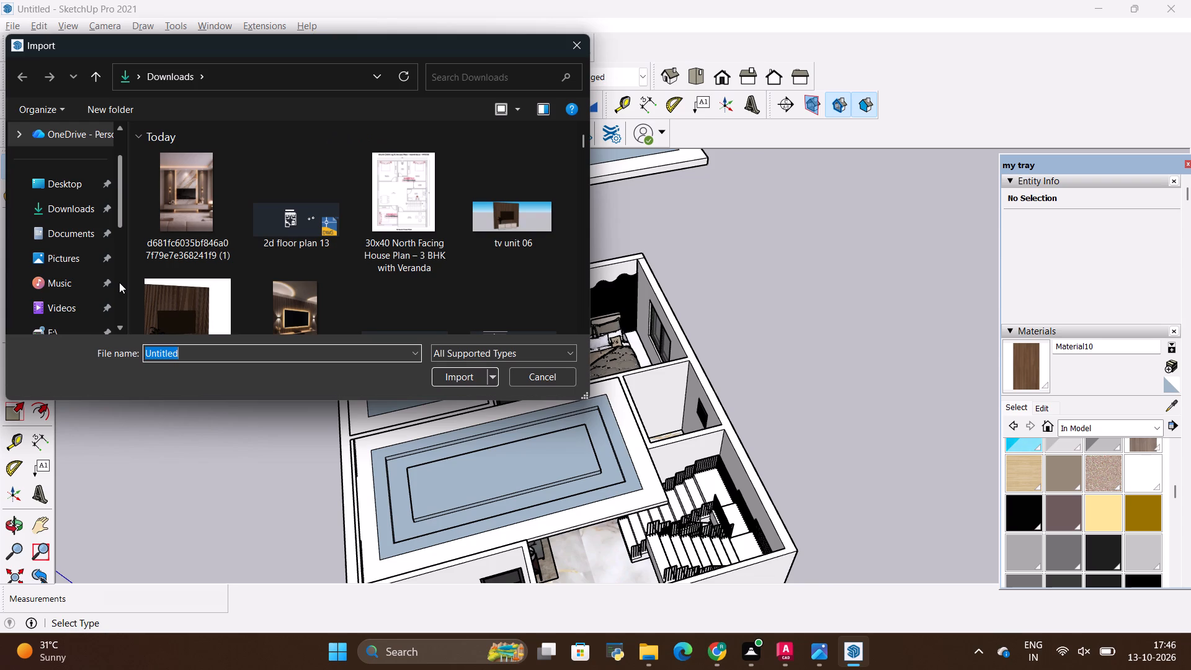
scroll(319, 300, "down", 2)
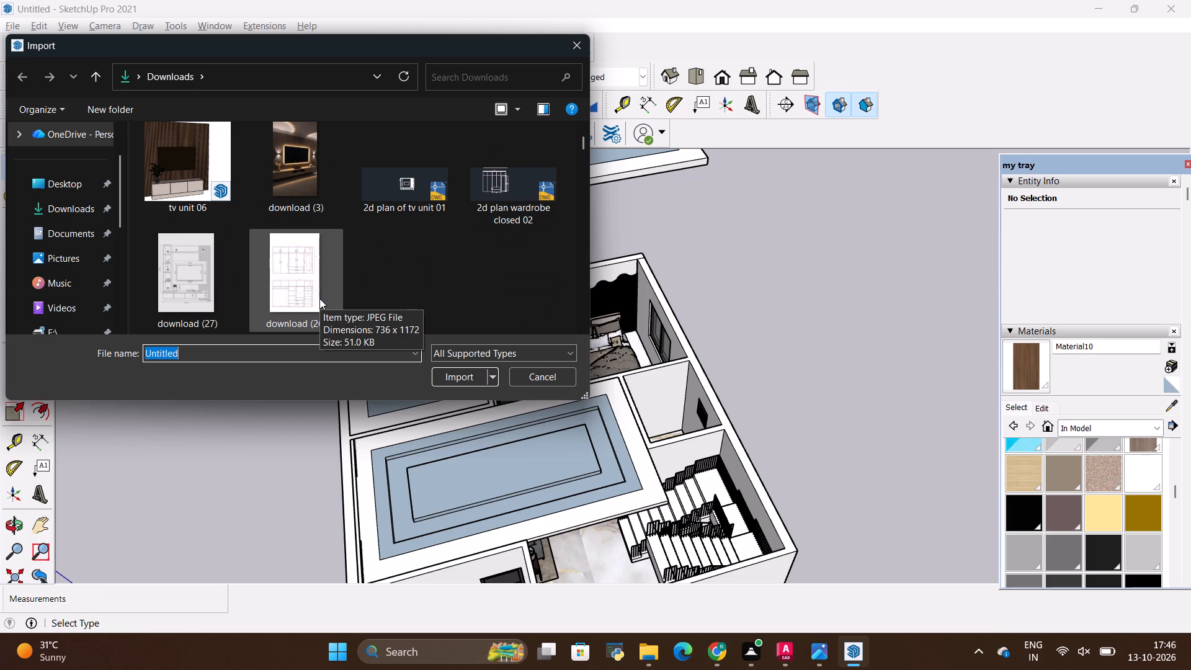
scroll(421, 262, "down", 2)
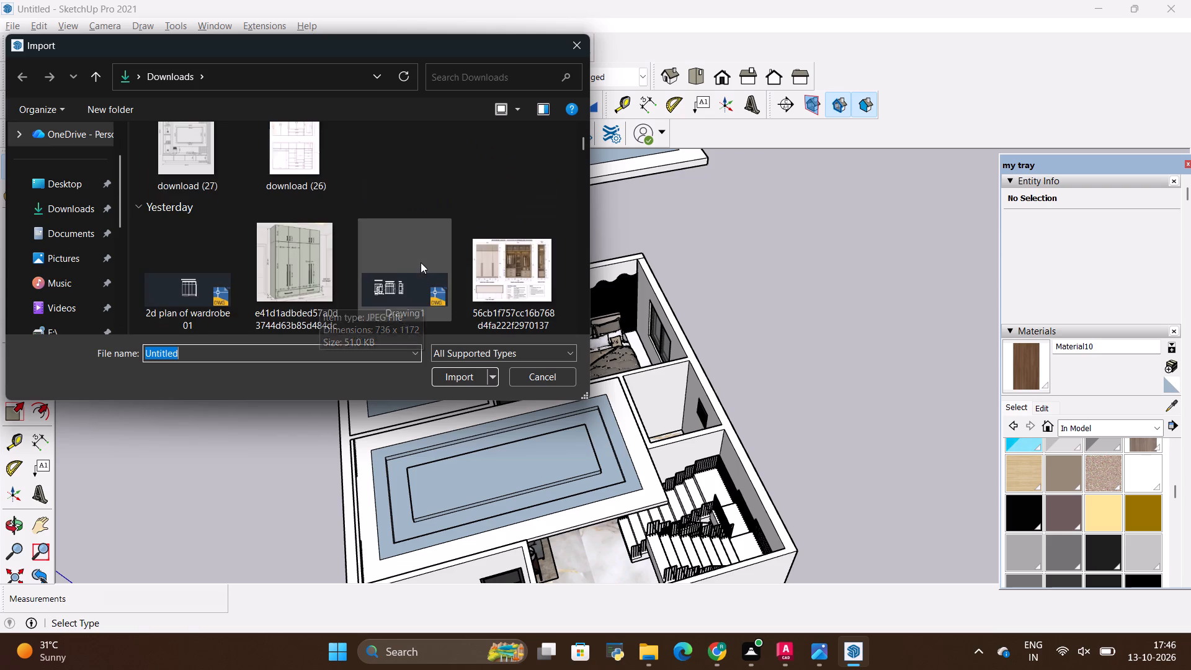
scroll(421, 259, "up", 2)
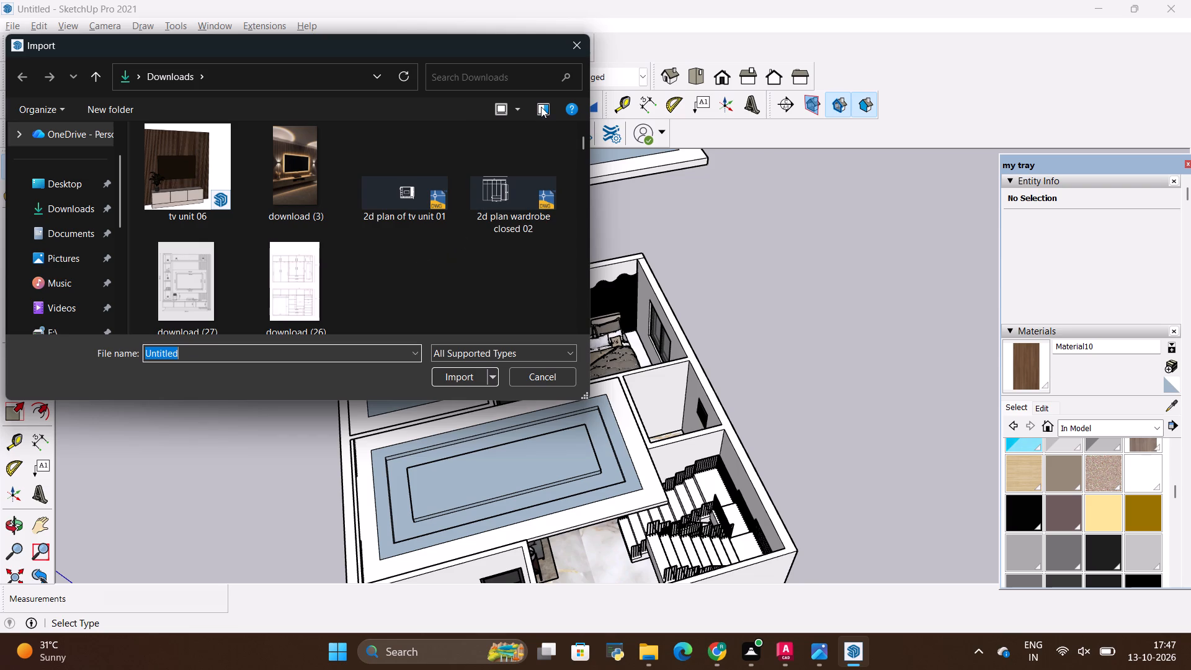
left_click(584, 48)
Examine the whole house model from above, checking the false ceilings, bedroom, staircase and front rooms from several angles and distances.
scroll(434, 307, "down", 4)
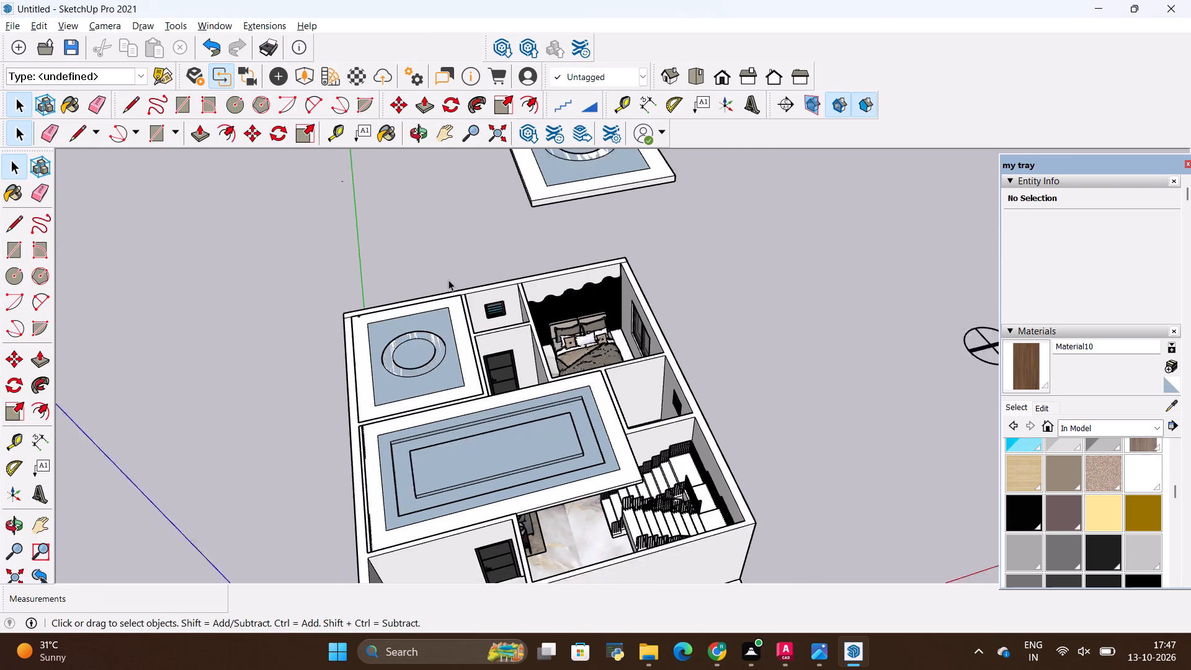
scroll(448, 280, "down", 13)
scroll(578, 298, "up", 5)
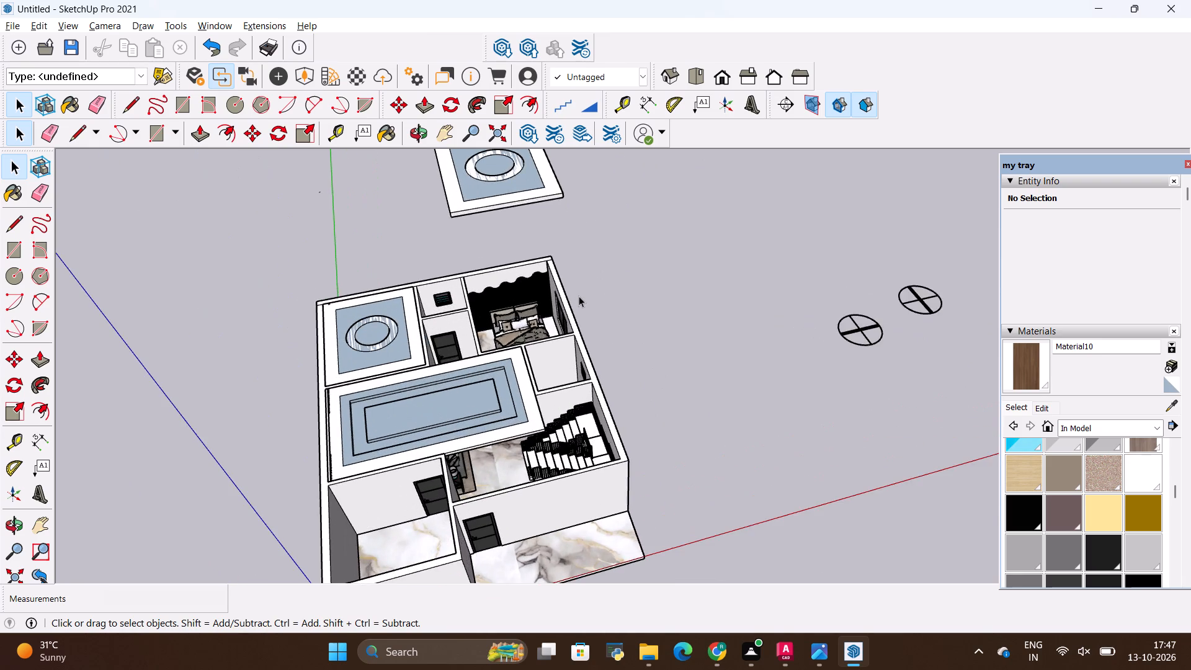
scroll(579, 296, "down", 10)
scroll(533, 422, "up", 11)
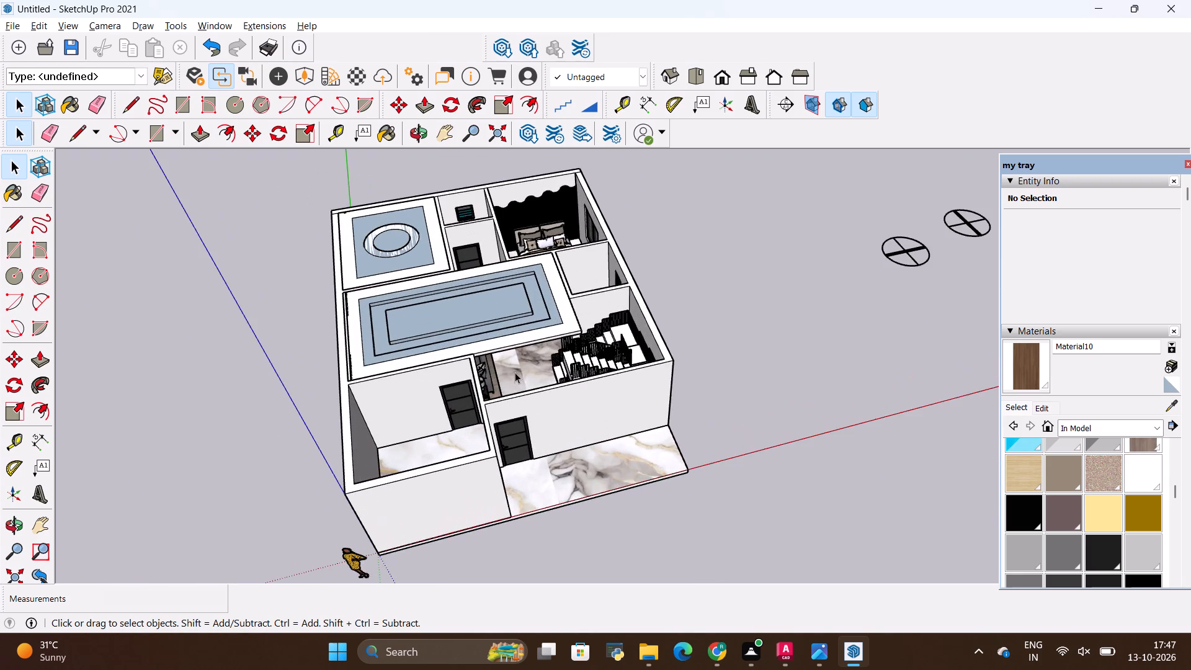
scroll(501, 271, "down", 5)
scroll(499, 208, "up", 10)
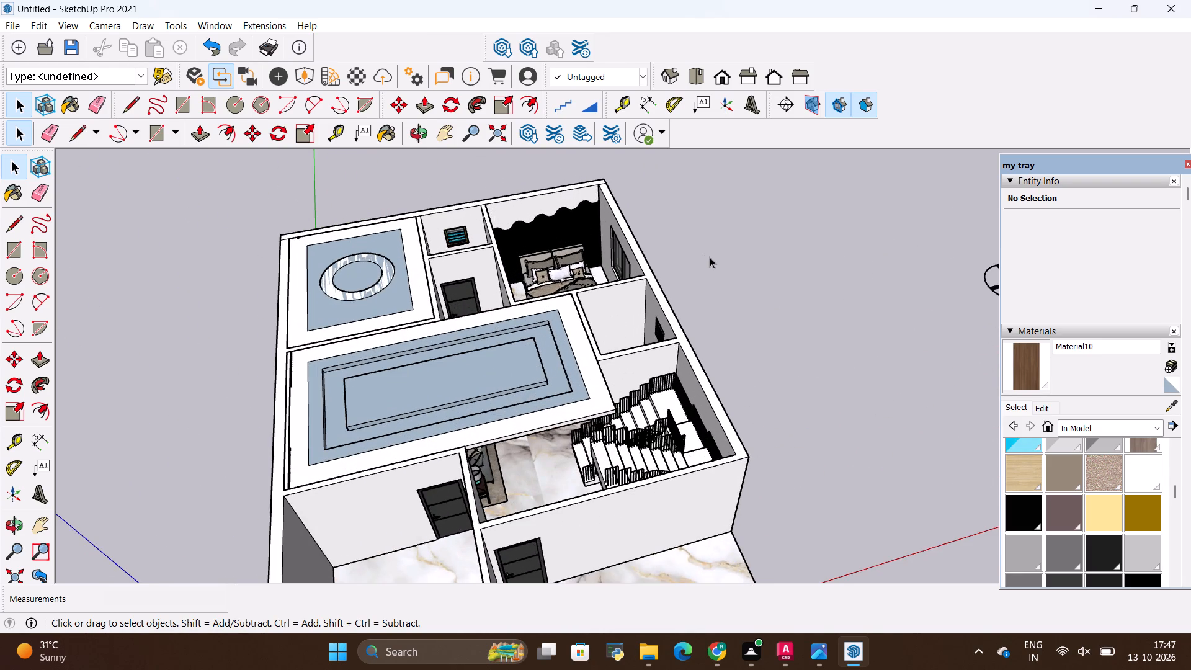
middle_click_drag(708, 260, 772, 333)
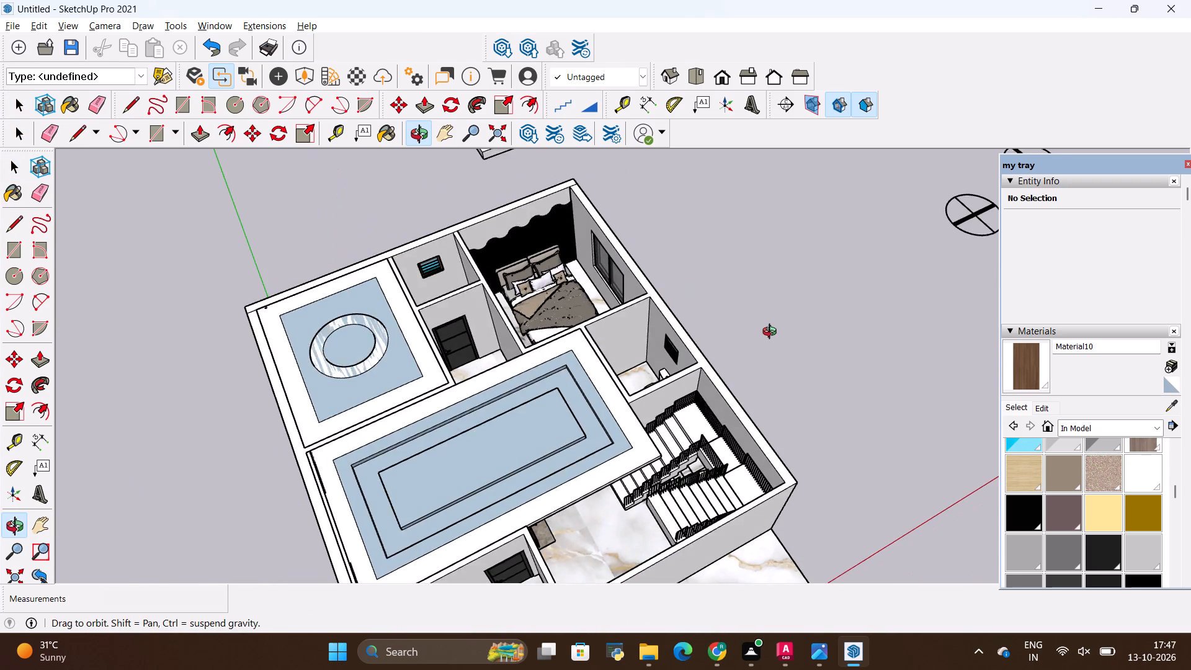
middle_click_drag(772, 333, 690, 251)
scroll(690, 251, "up", 1)
scroll(690, 251, "down", 4)
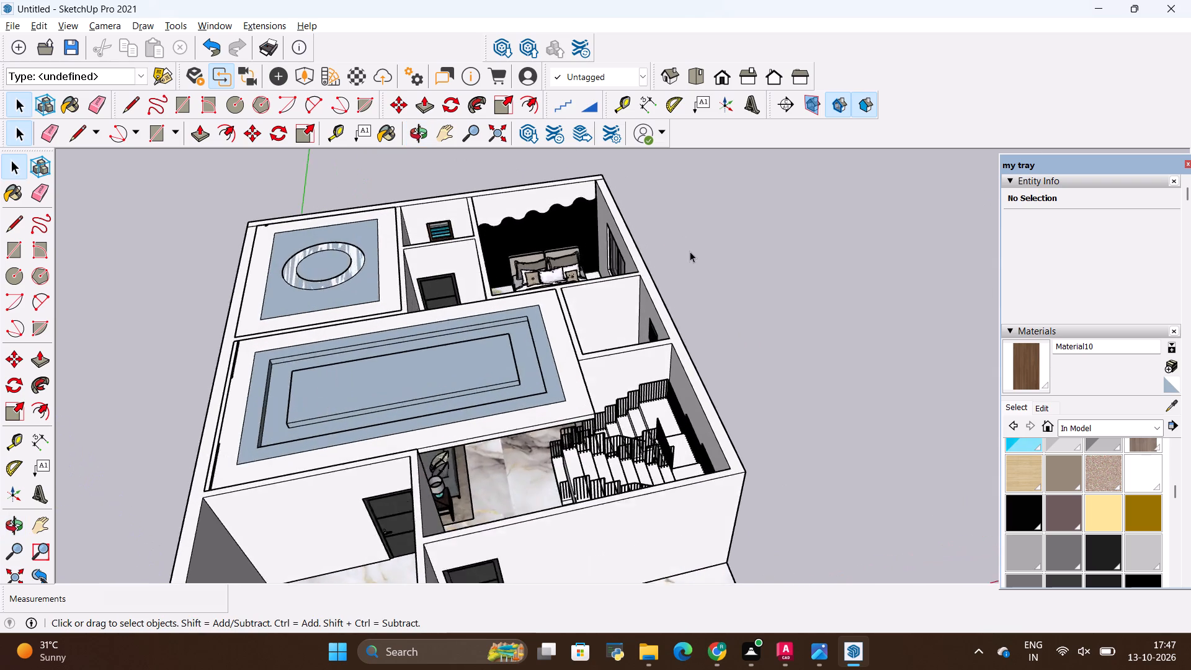
scroll(690, 251, "down", 5)
key("space")
left_click(728, 293)
scroll(729, 293, "down", 5)
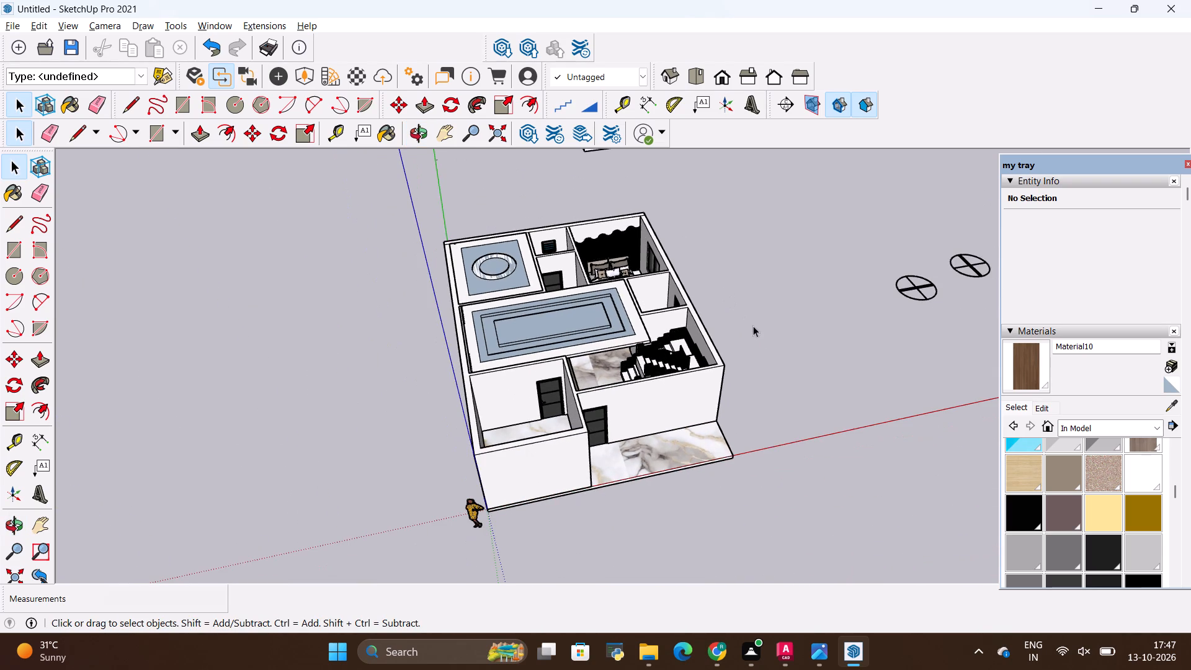
key("space")
left_click(761, 335)
scroll(763, 335, "up", 1)
scroll(696, 319, "up", 5)
scroll(662, 309, "down", 4)
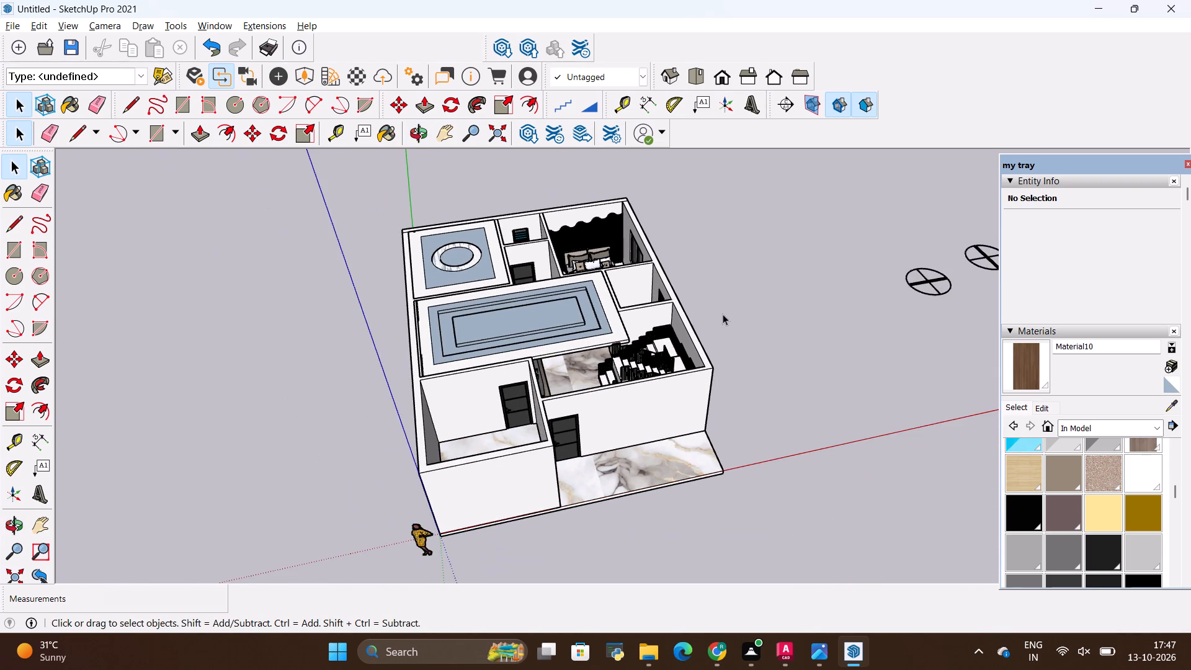
middle_click_drag(723, 315, 759, 313)
scroll(630, 349, "up", 4)
scroll(595, 284, "up", 1)
middle_click_drag(633, 261, 566, 340)
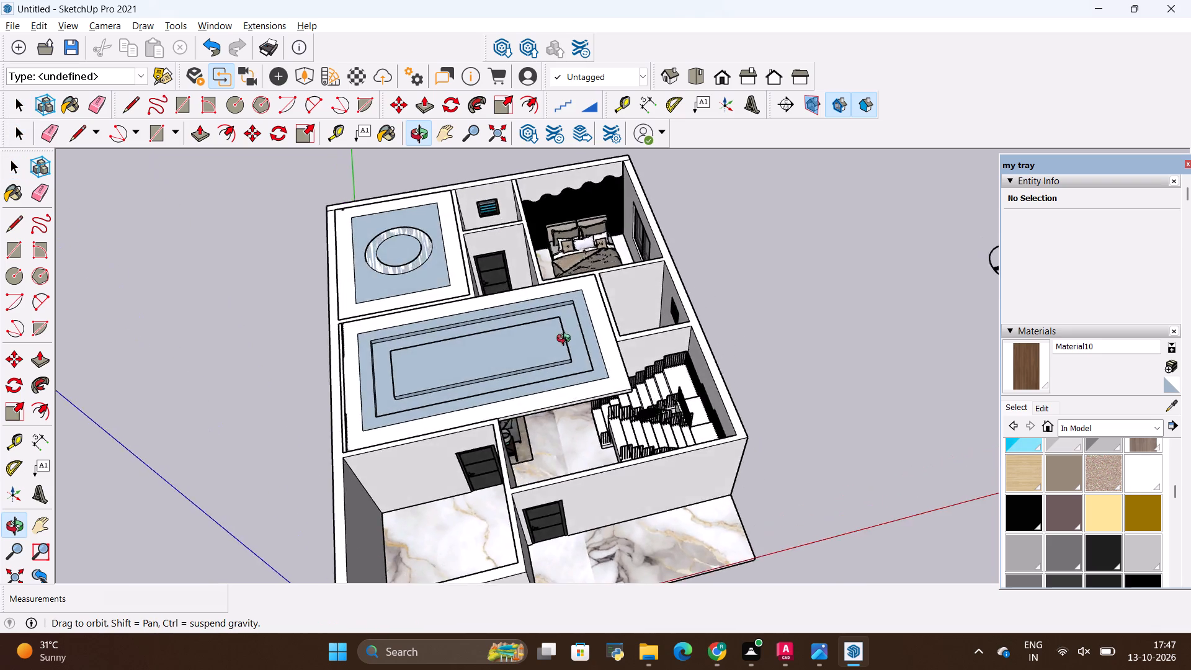
middle_click_drag(566, 340, 636, 300)
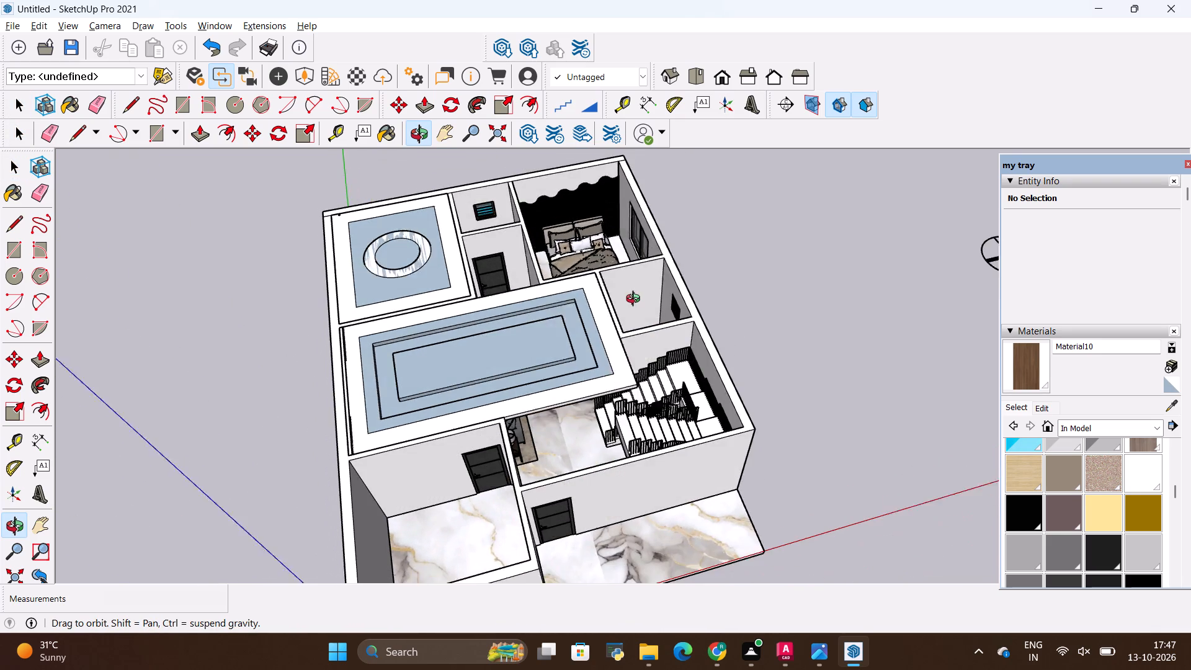
middle_click_drag(636, 300, 620, 300)
scroll(620, 299, "down", 8)
key("space")
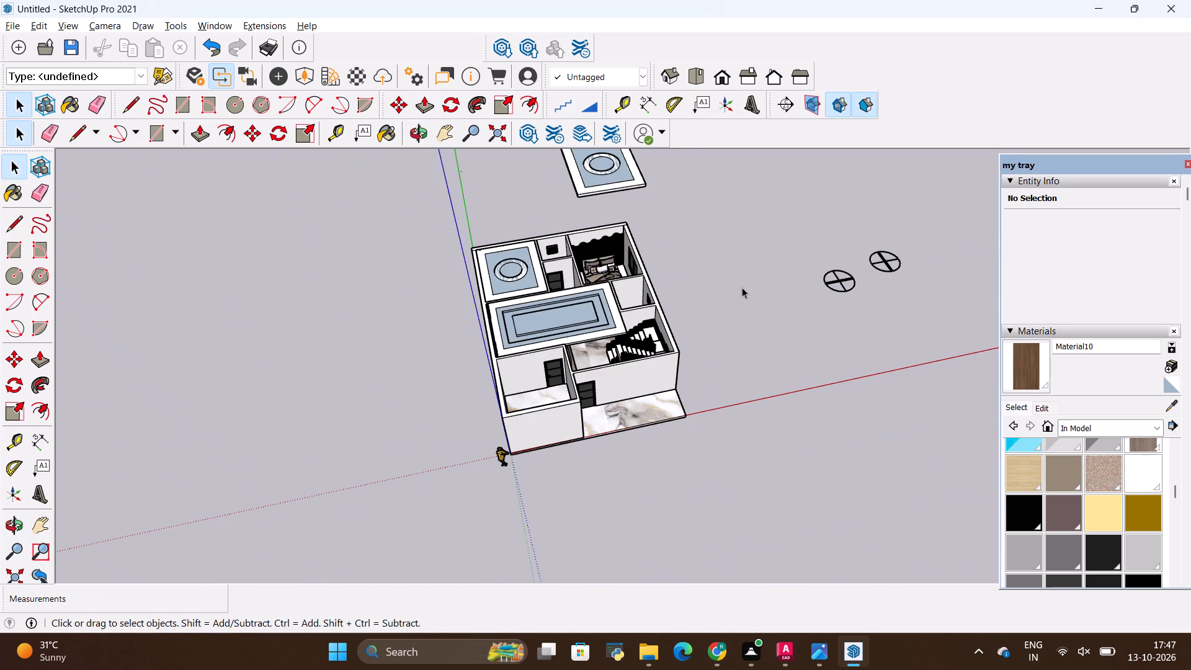
left_click(743, 287)
scroll(733, 292, "down", 4)
scroll(730, 298, "up", 7)
middle_click_drag(748, 336, 734, 360)
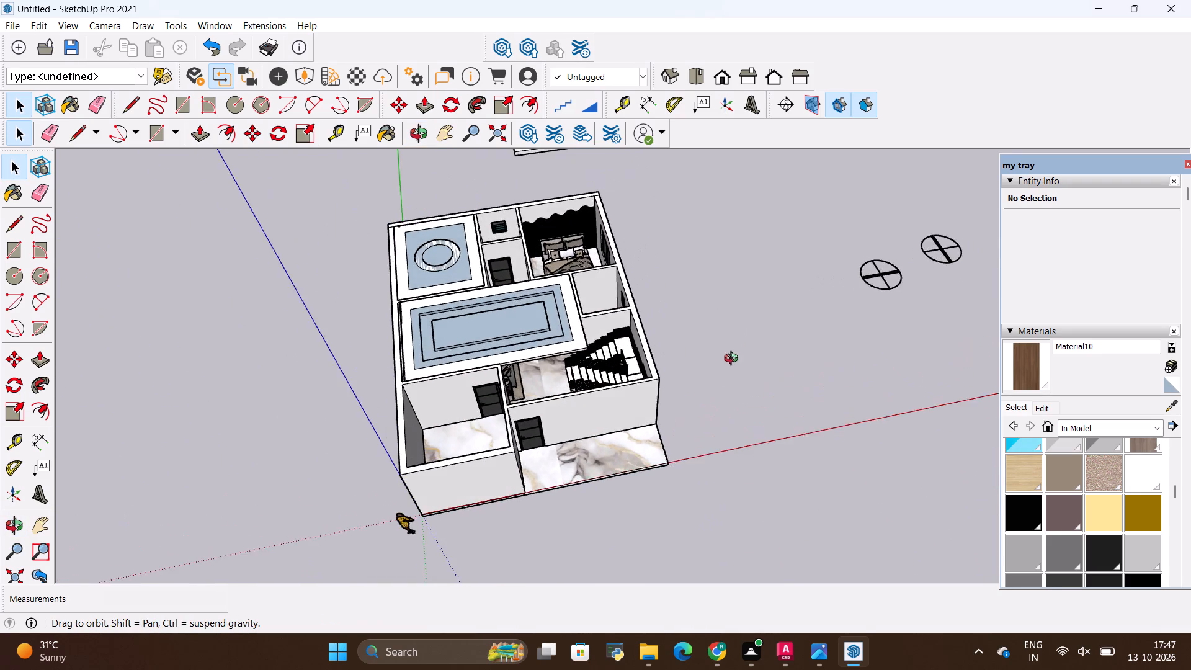
middle_click_drag(734, 360, 726, 366)
scroll(378, 189, "up", 4)
scroll(484, 221, "up", 1)
middle_click_drag(520, 329, 521, 297)
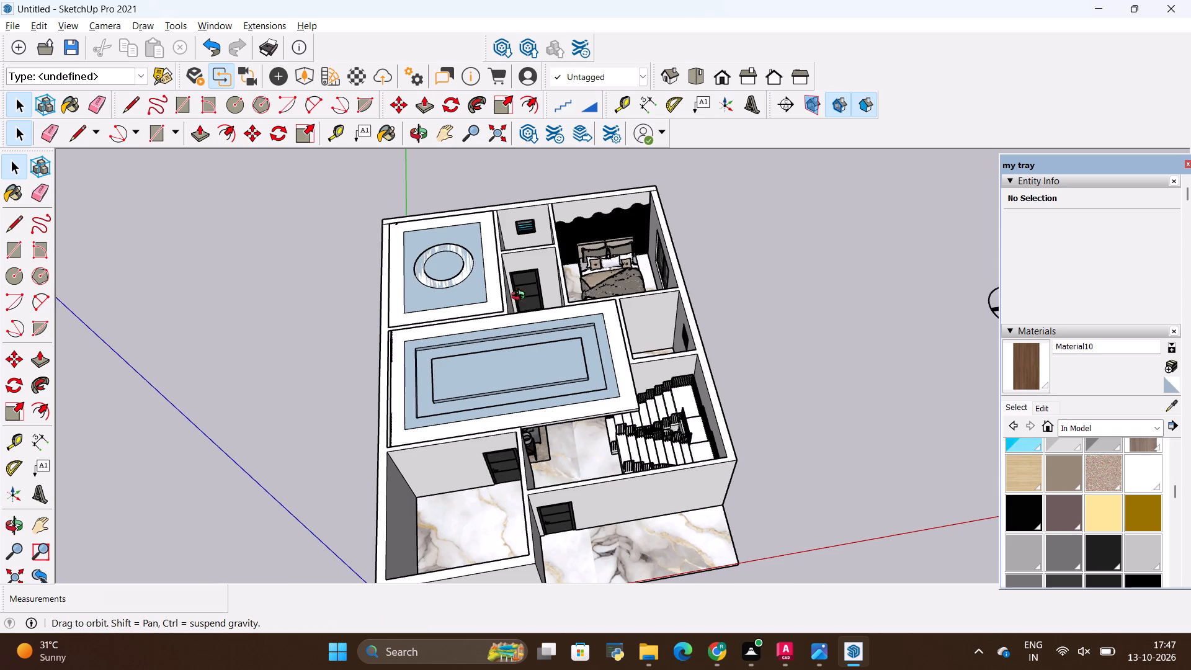
middle_click_drag(521, 297, 482, 279)
scroll(482, 279, "up", 1)
scroll(537, 413, "up", 7)
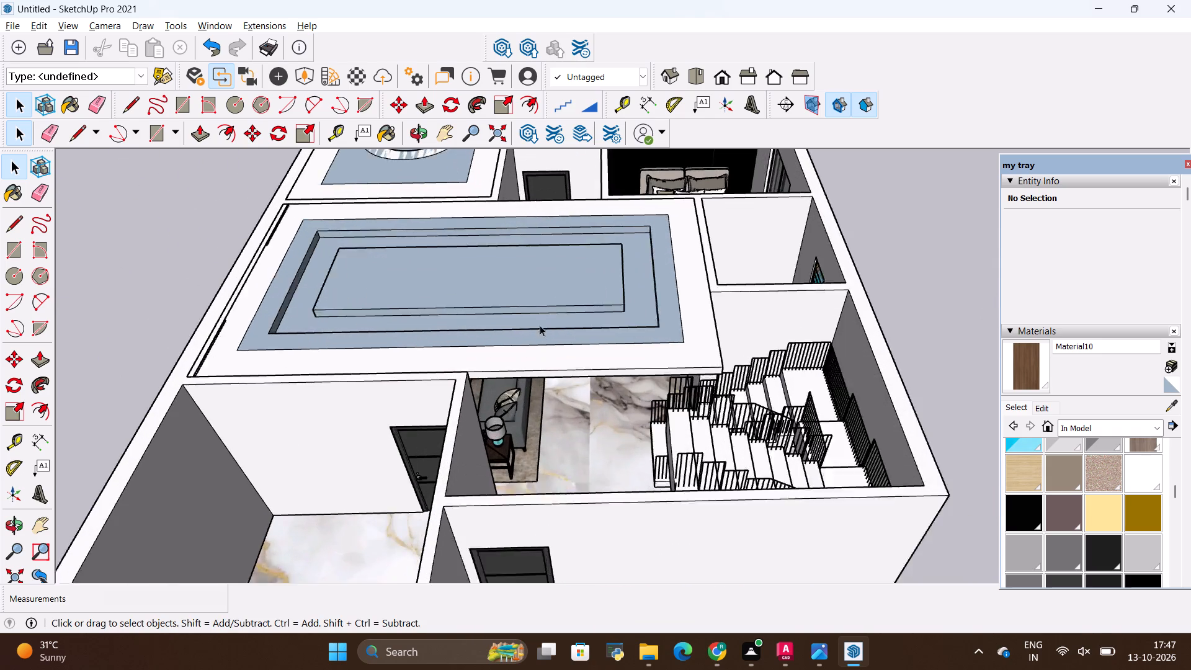
scroll(540, 320, "down", 18)
scroll(563, 308, "down", 3)
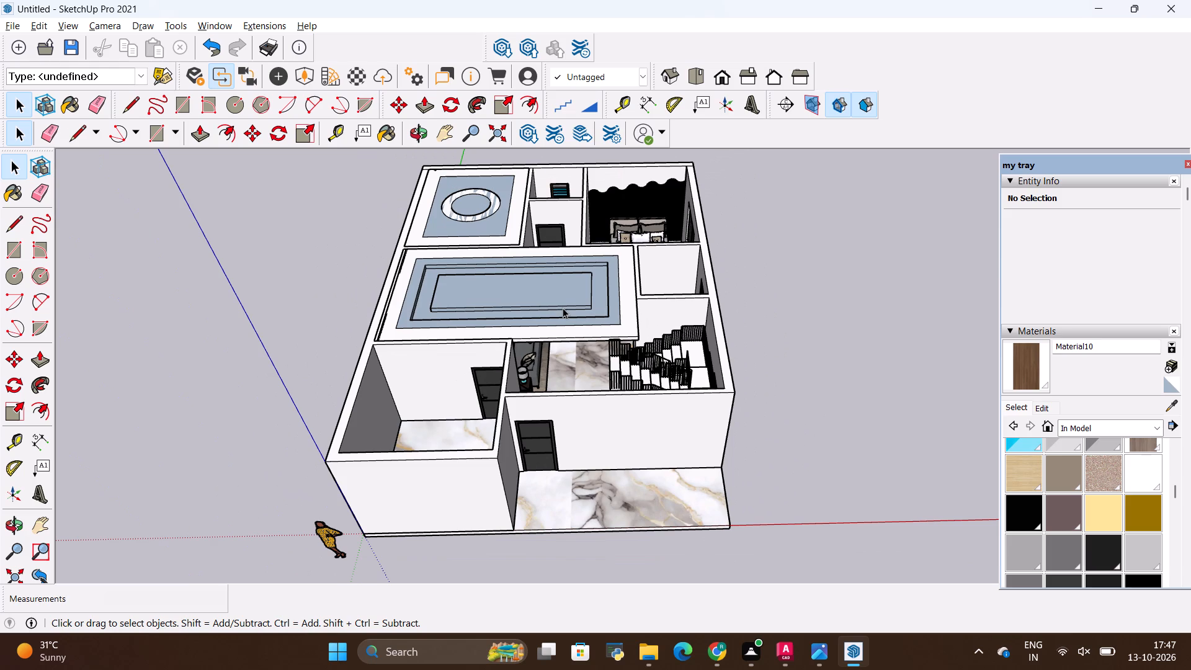
scroll(780, 331, "up", 2)
scroll(780, 331, "down", 4)
key("space")
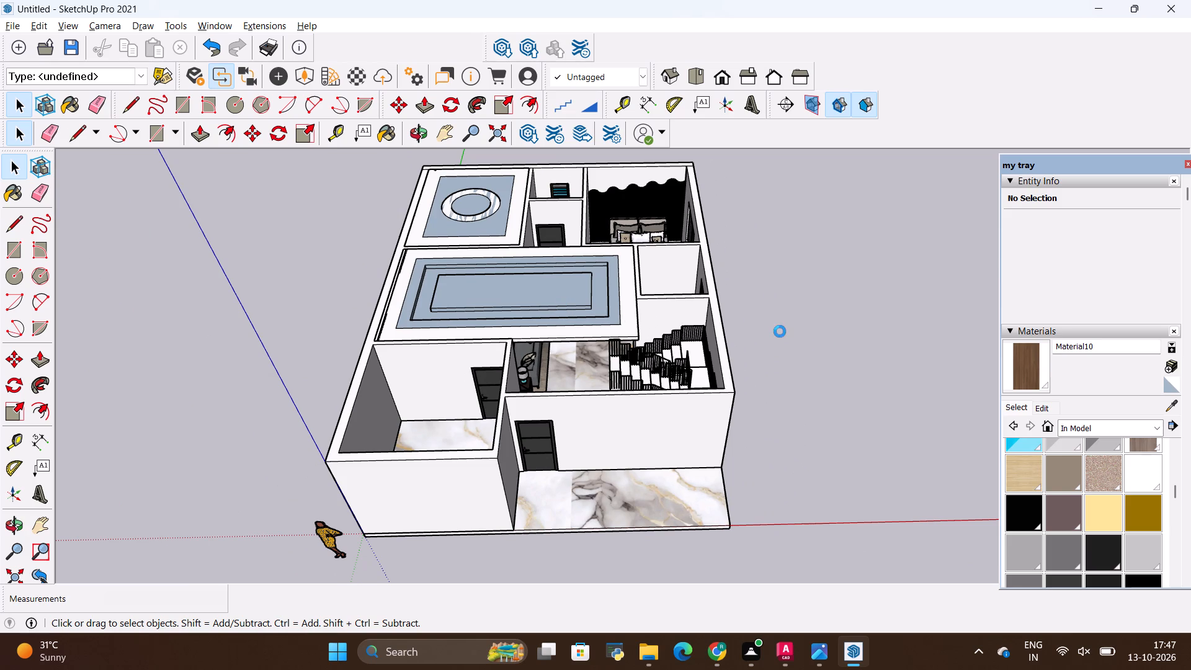
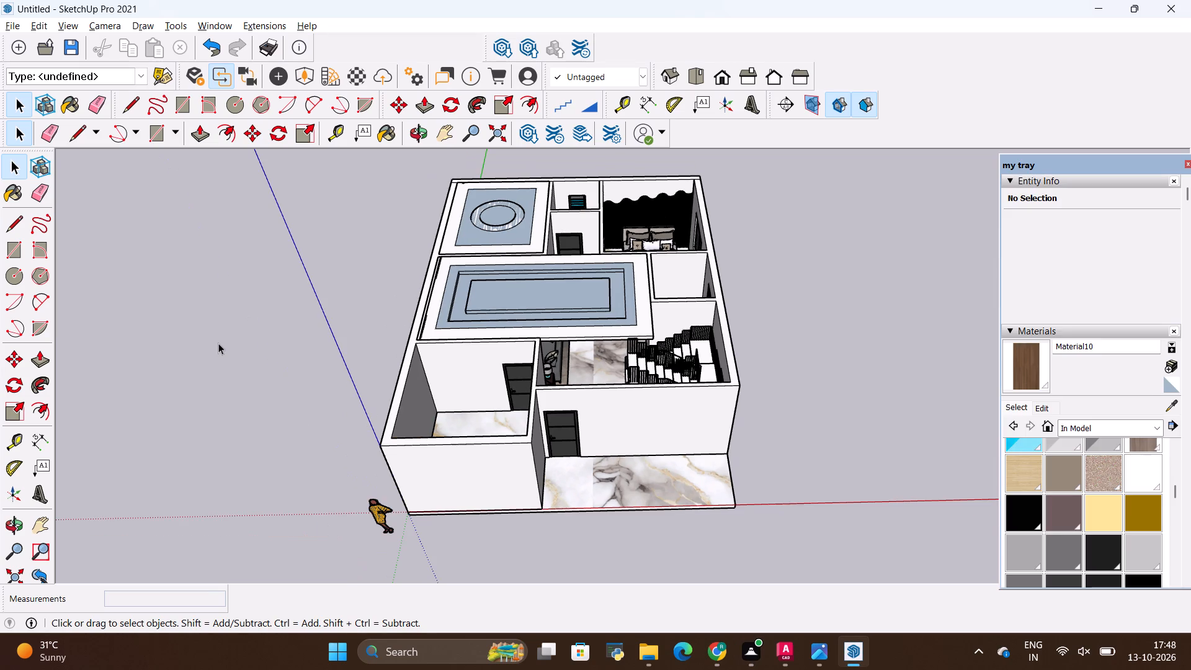
Examine the house from above, looking at the bedroom with its bed, the neighbouring rooms and the false ceilings from several angles.
scroll(587, 303, "up", 5)
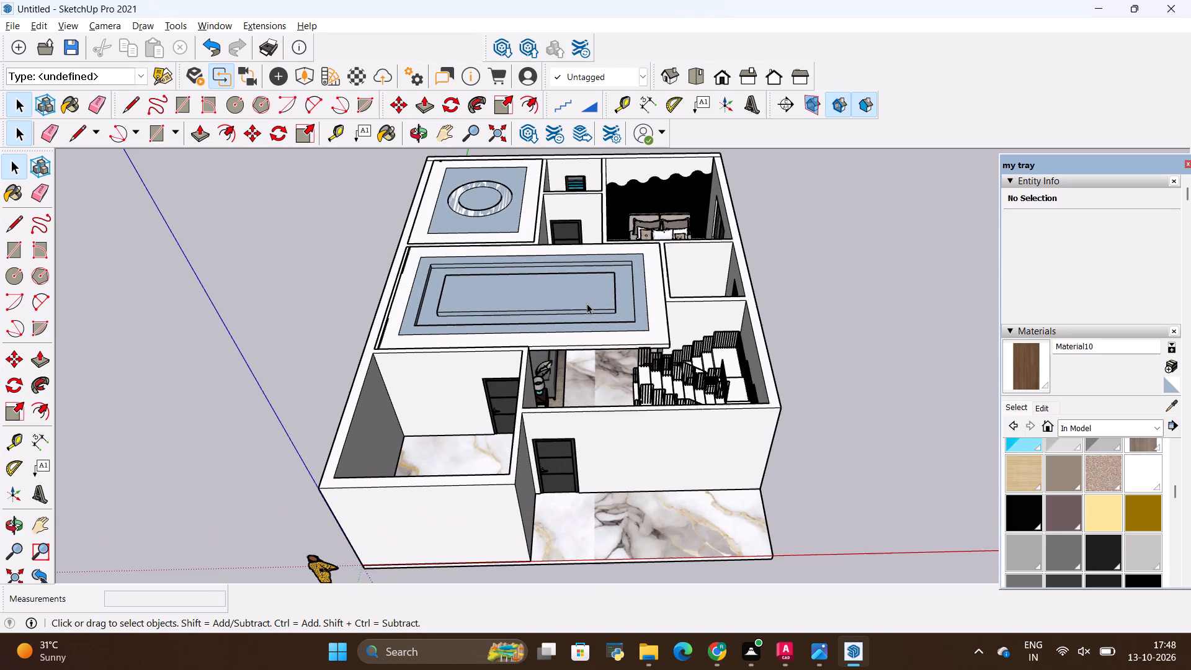
scroll(587, 303, "down", 5)
scroll(631, 201, "up", 4)
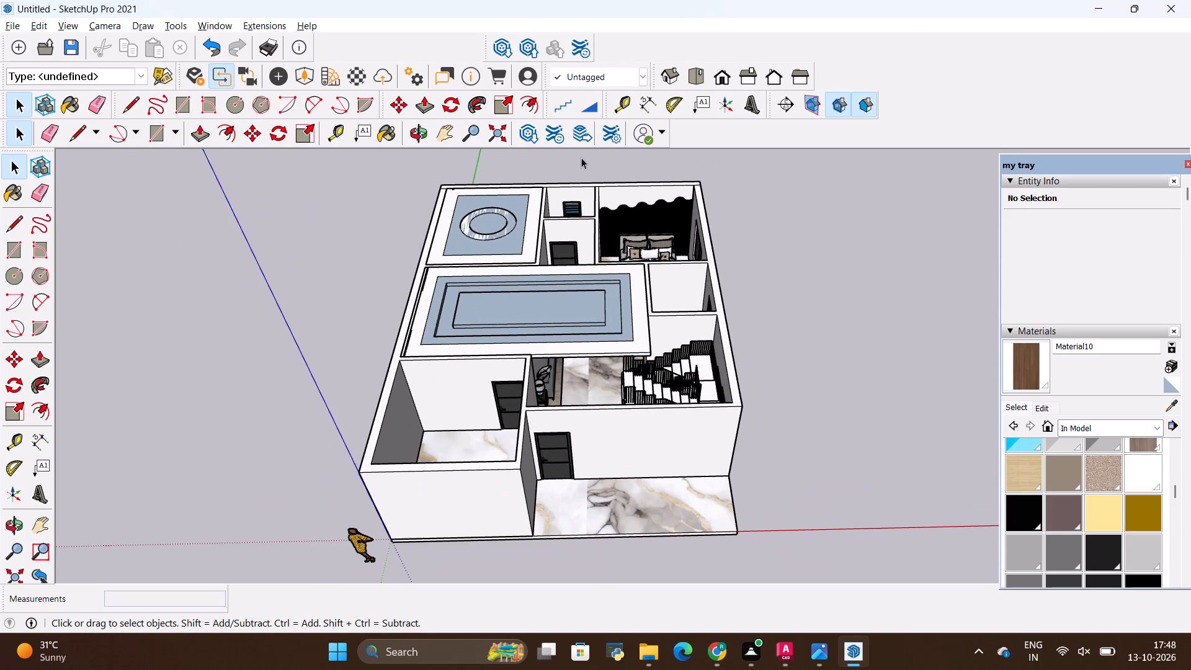
scroll(583, 163, "up", 16)
scroll(807, 280, "down", 6)
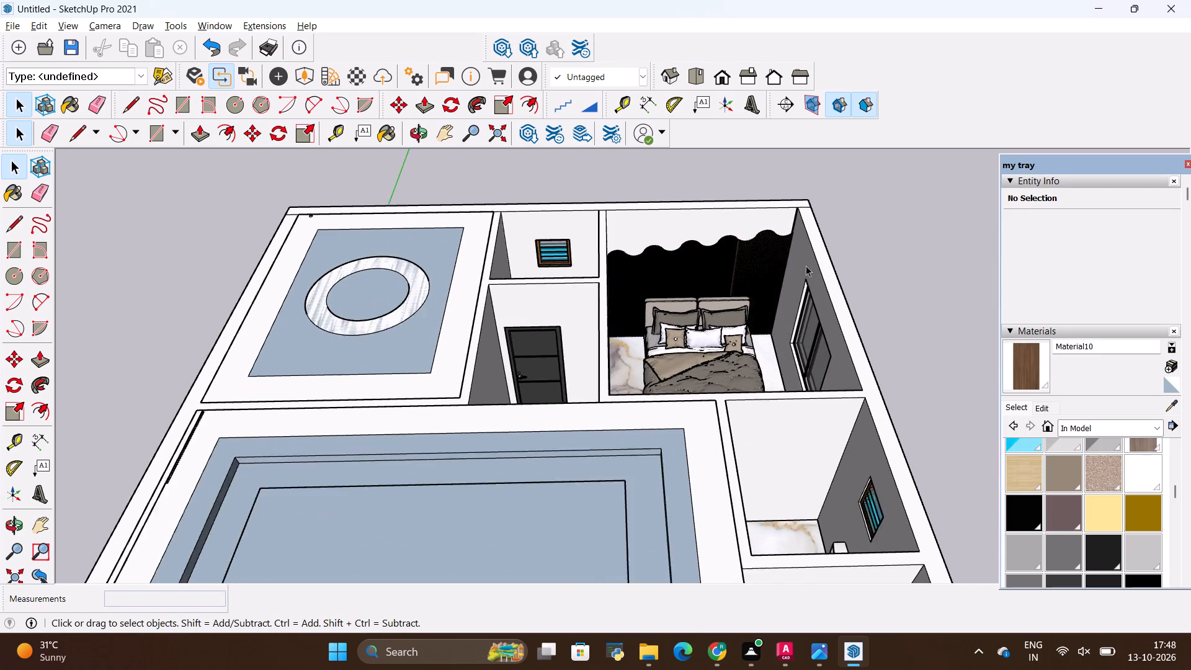
middle_click_drag(790, 318, 661, 309)
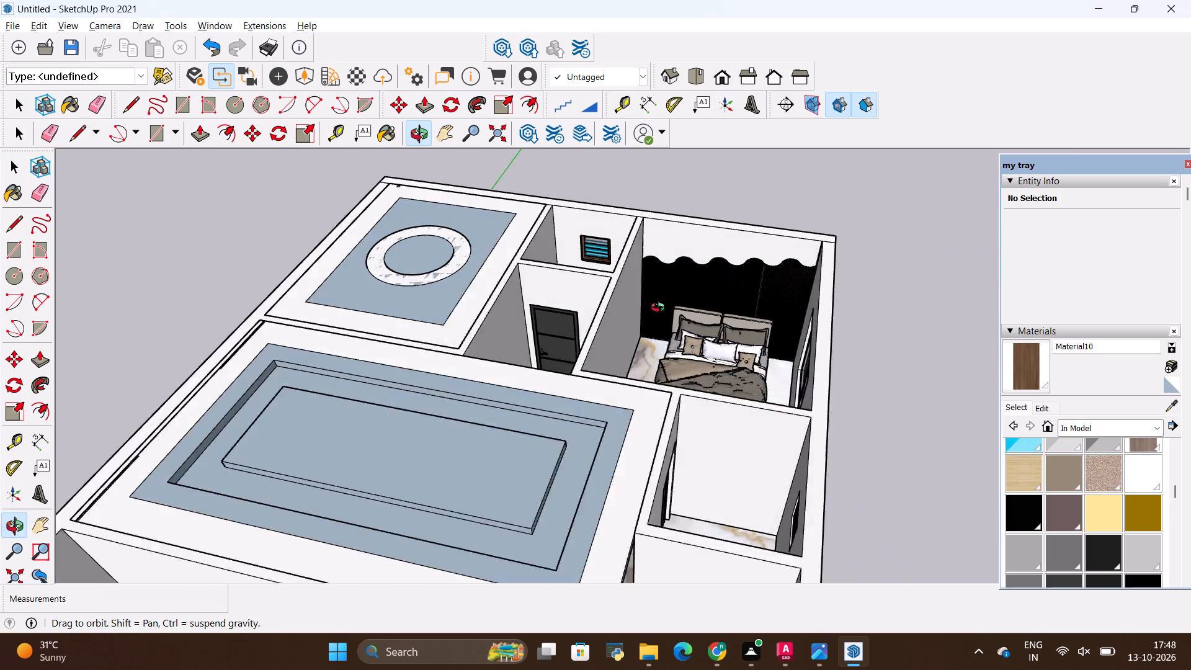
middle_click_drag(661, 309, 602, 322)
scroll(602, 322, "down", 4)
middle_click_drag(545, 323, 777, 361)
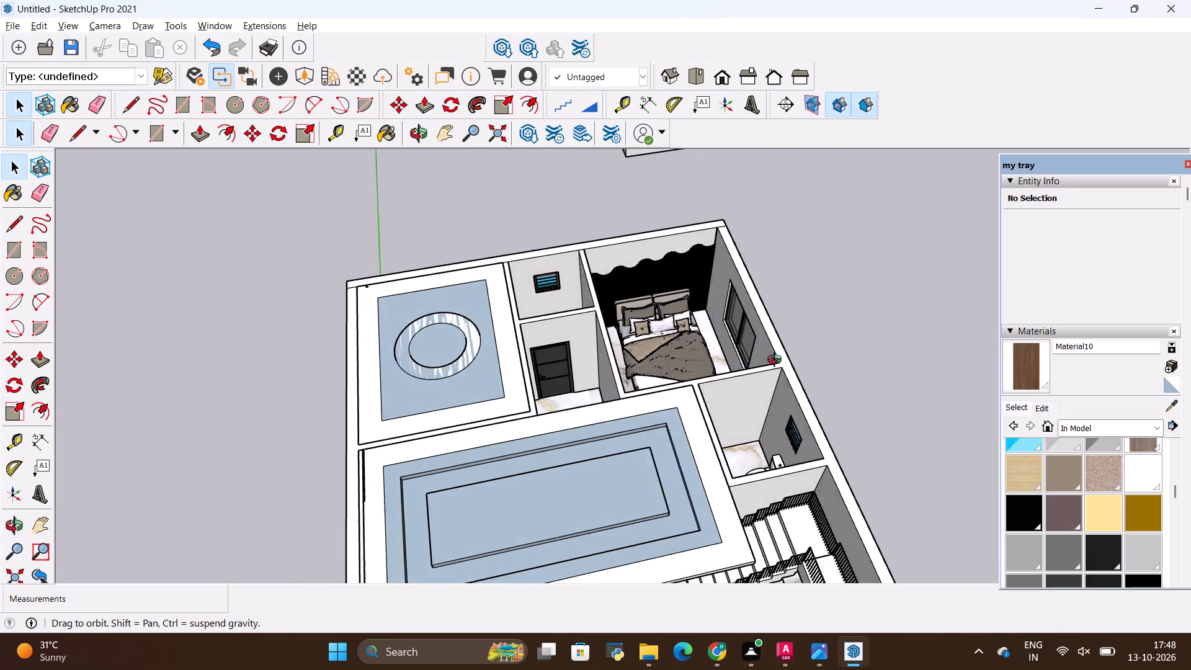
middle_click_drag(777, 361, 798, 358)
scroll(783, 271, "up", 3)
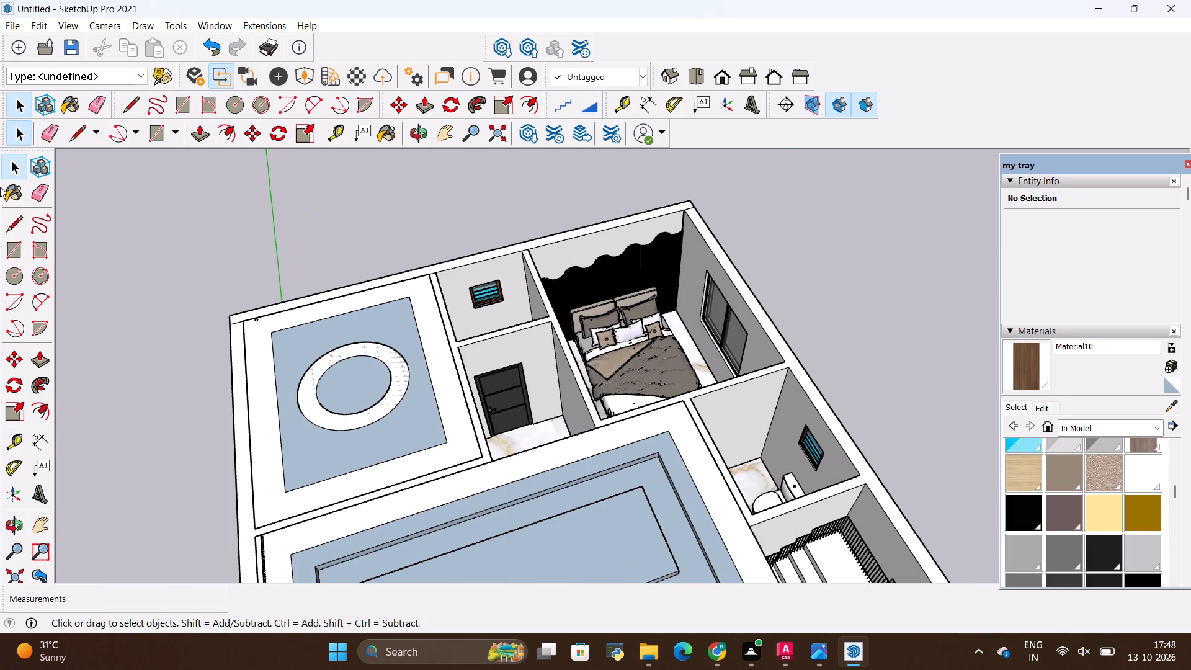
Start an import and look through the Downloads folder's saved house, bedroom, living room and kitchen designs for a suitable file.
left_click(11, 30)
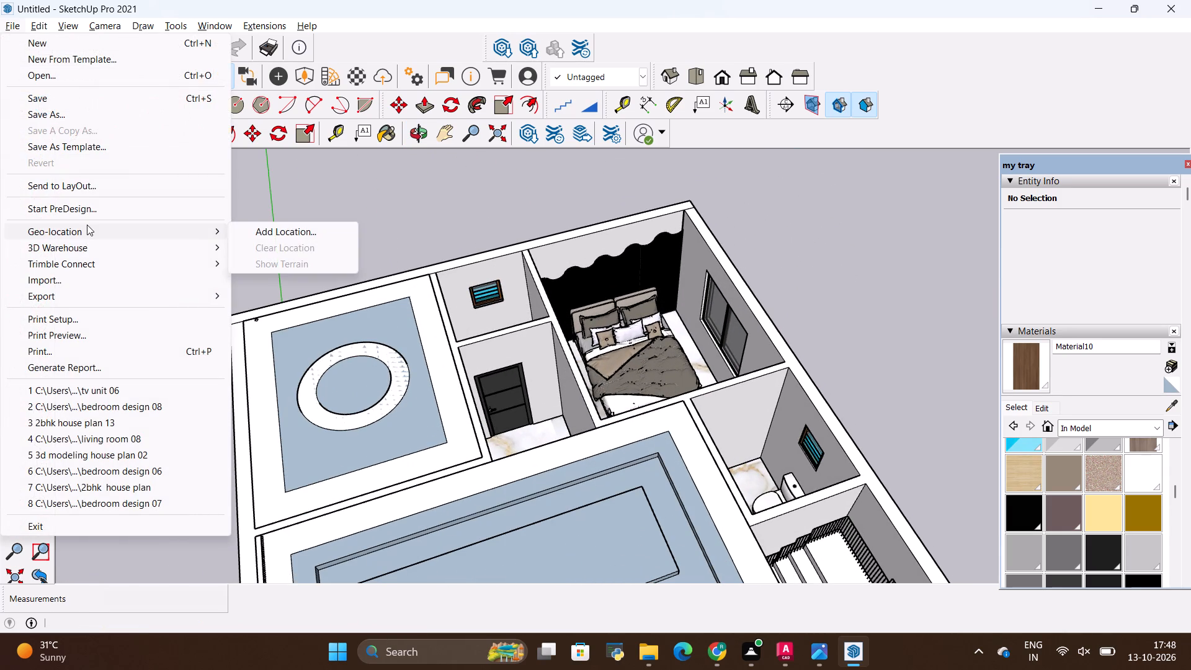
left_click(69, 276)
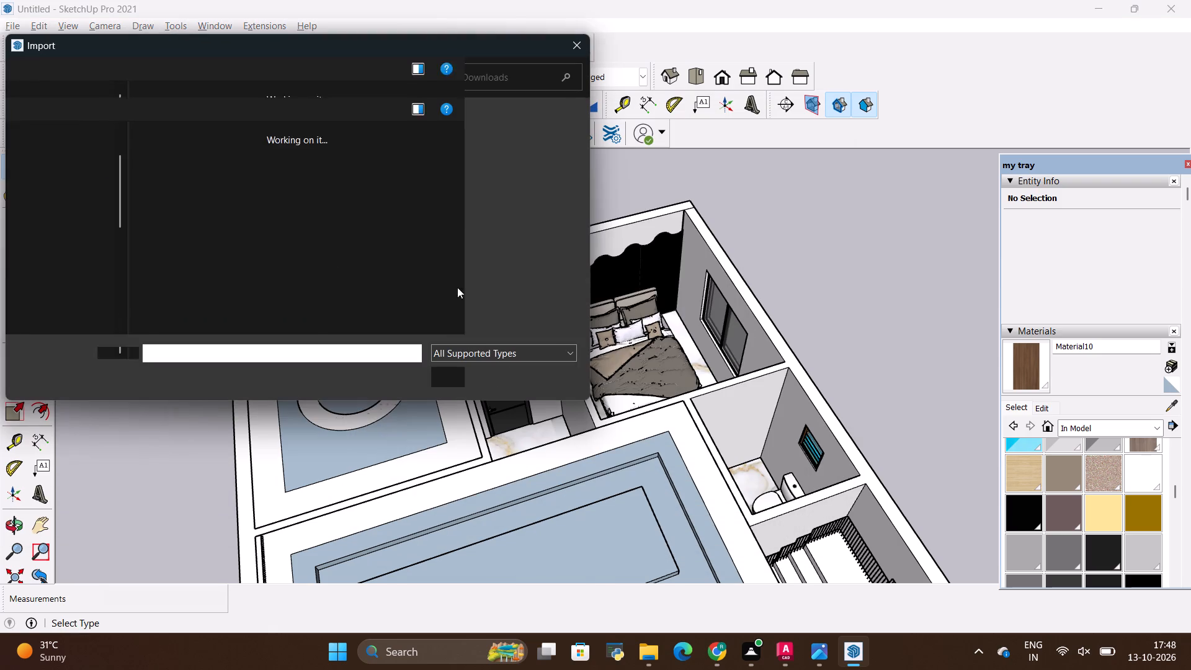
scroll(308, 231, "down", 2)
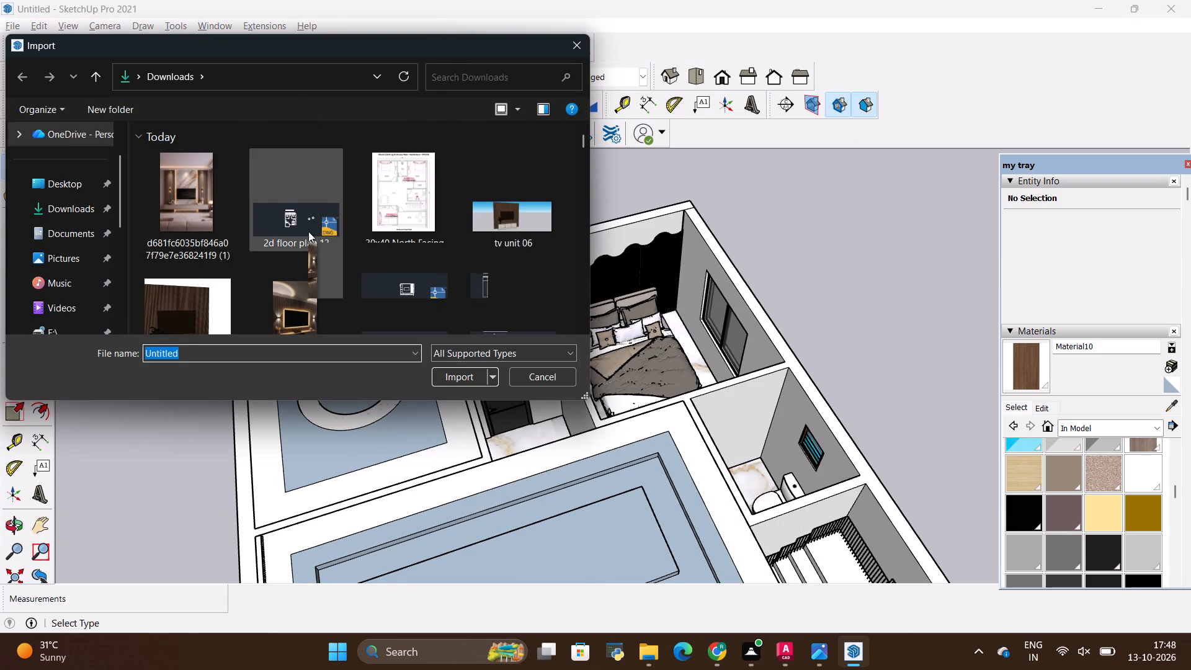
scroll(308, 231, "down", 4)
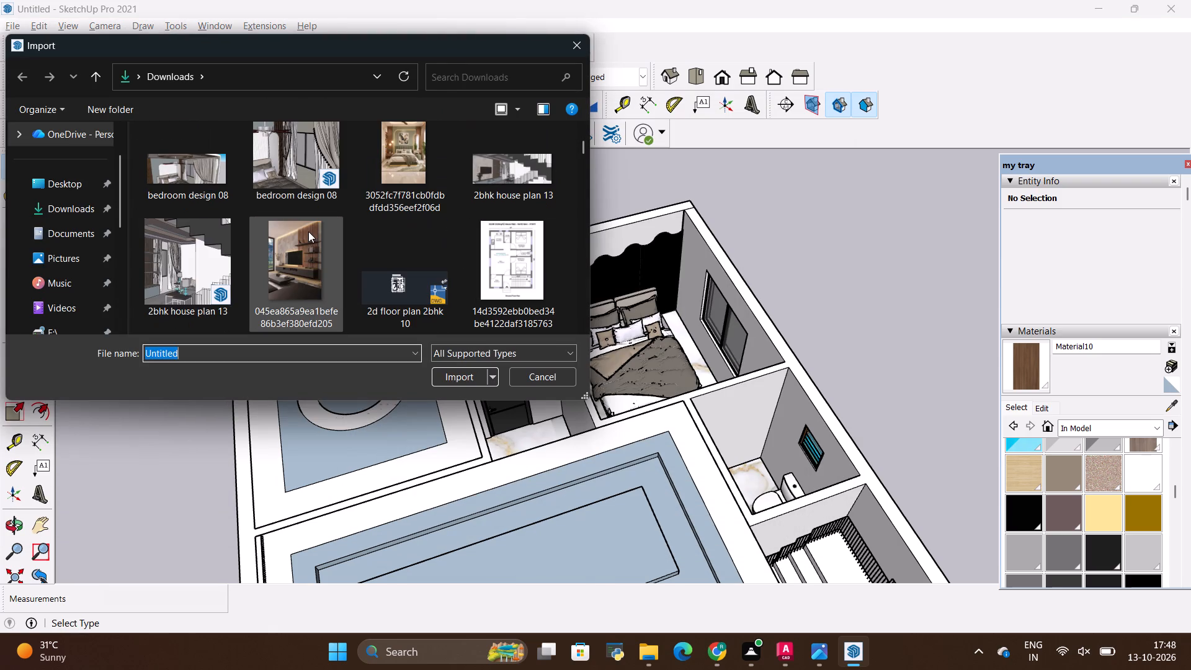
scroll(308, 231, "down", 3)
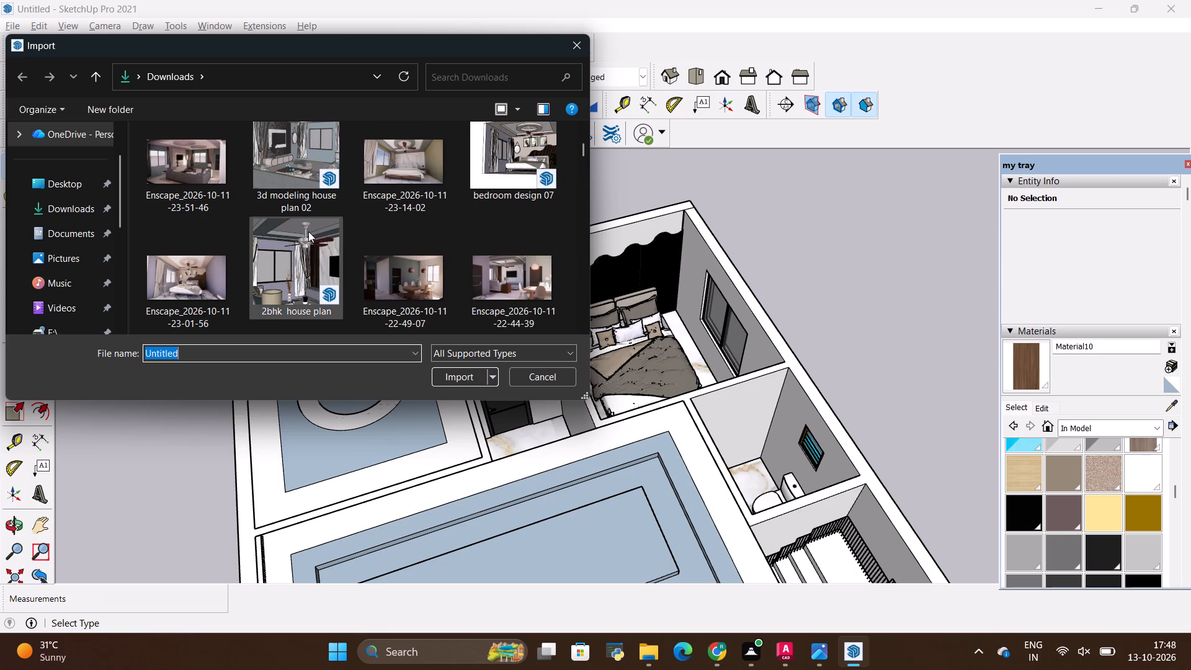
scroll(326, 230, "down", 4)
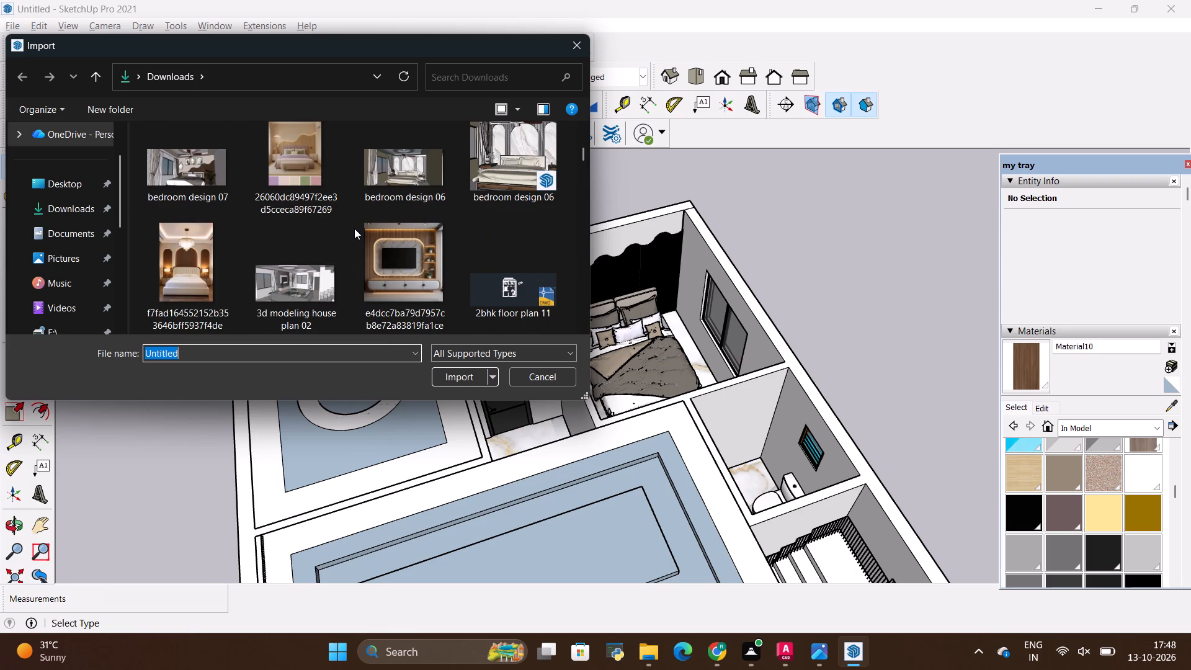
scroll(354, 228, "up", 2)
scroll(354, 228, "down", 2)
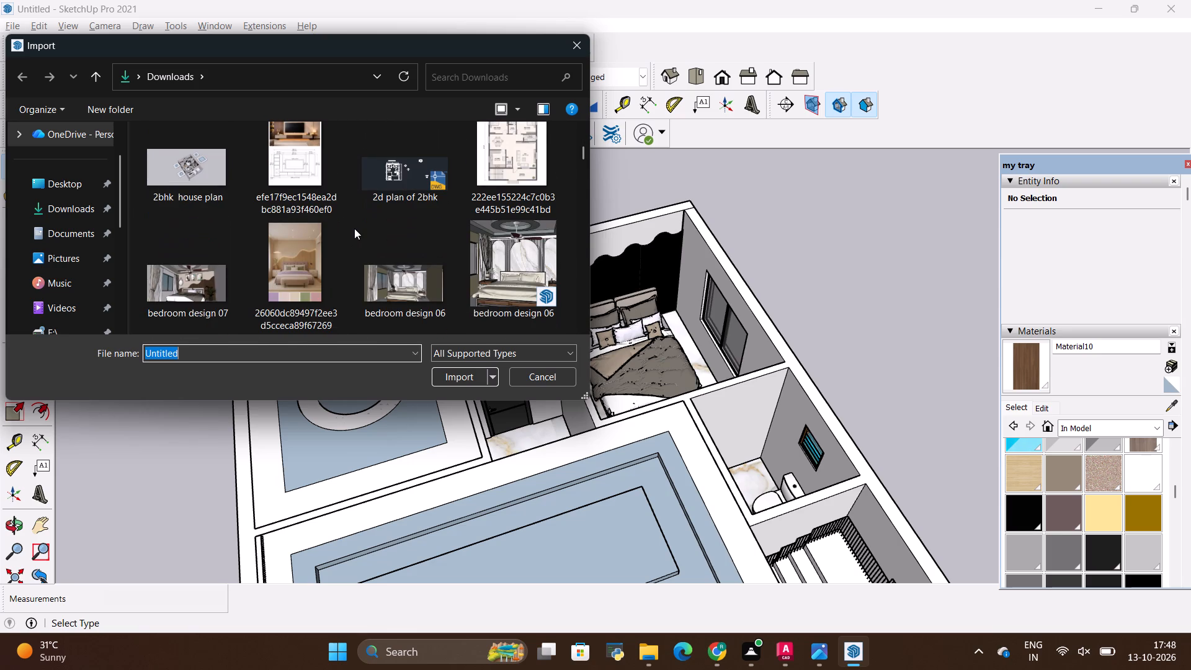
scroll(354, 228, "up", 5)
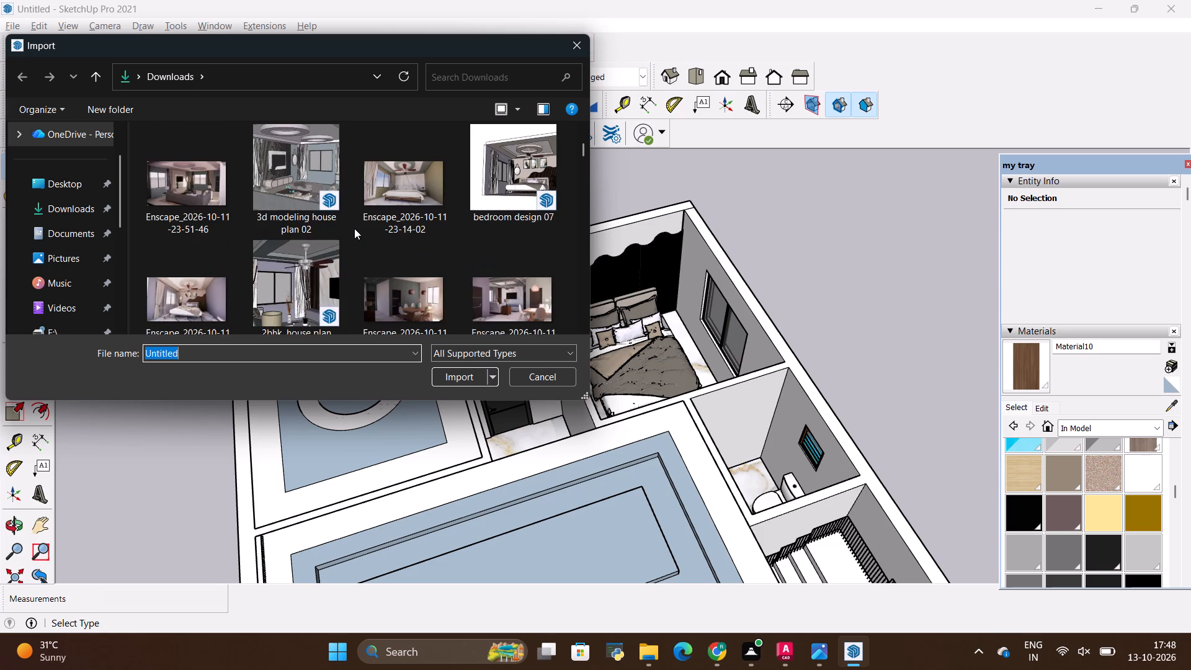
scroll(354, 228, "up", 9)
scroll(354, 228, "down", 1)
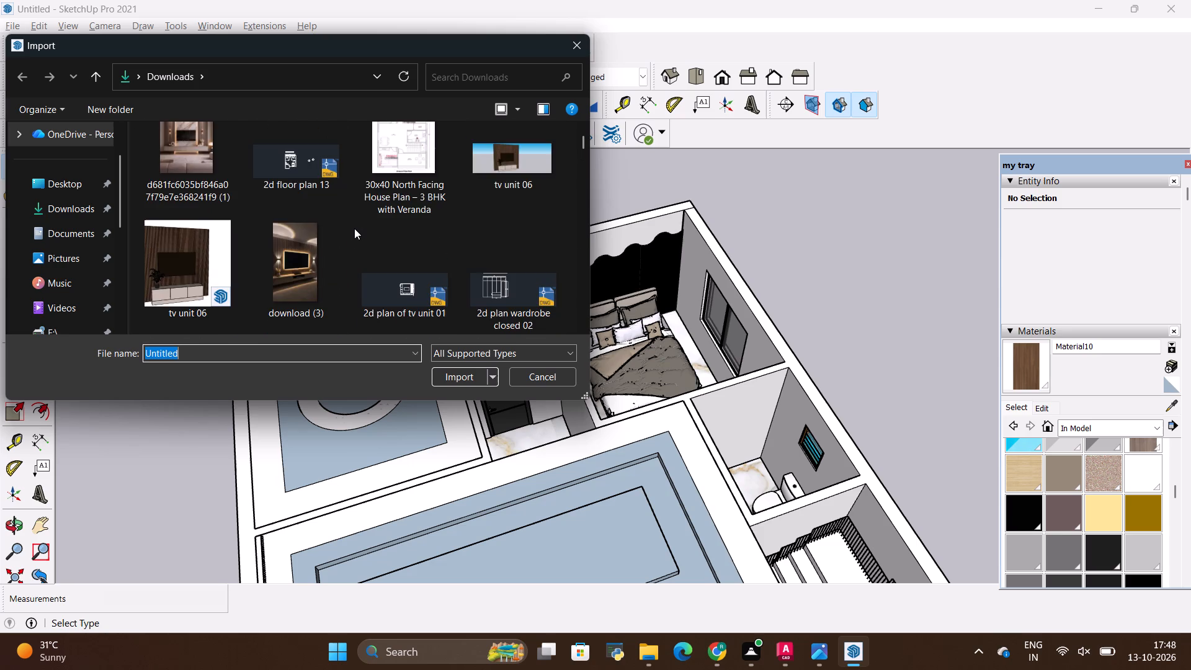
scroll(354, 228, "down", 9)
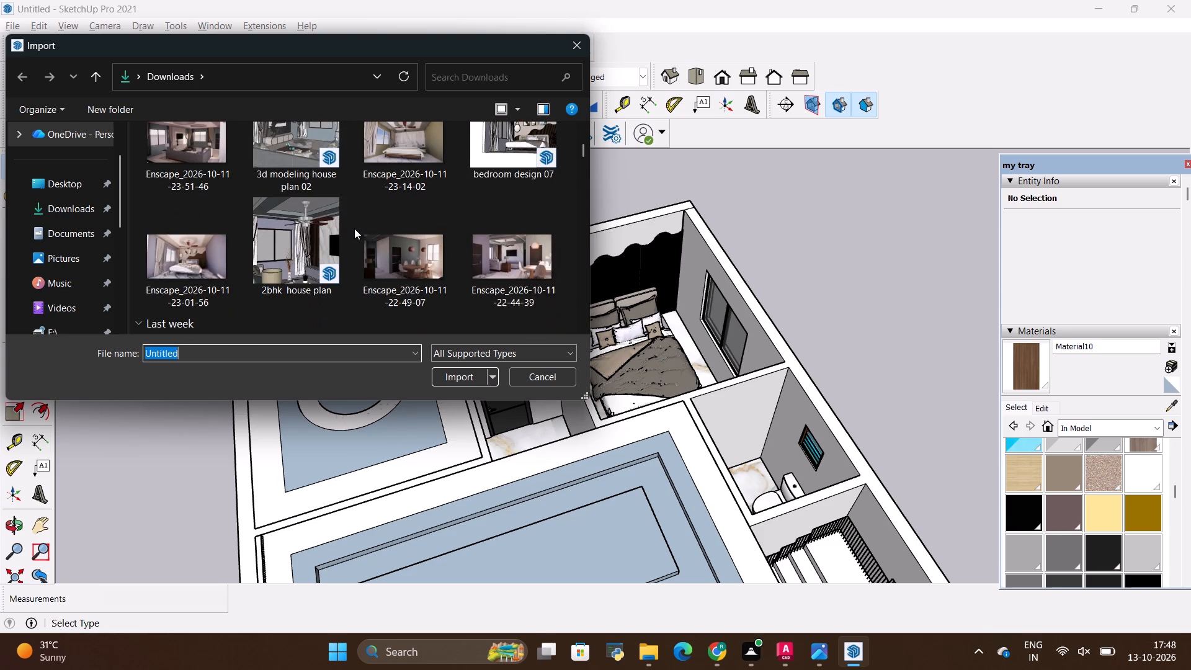
scroll(354, 228, "down", 6)
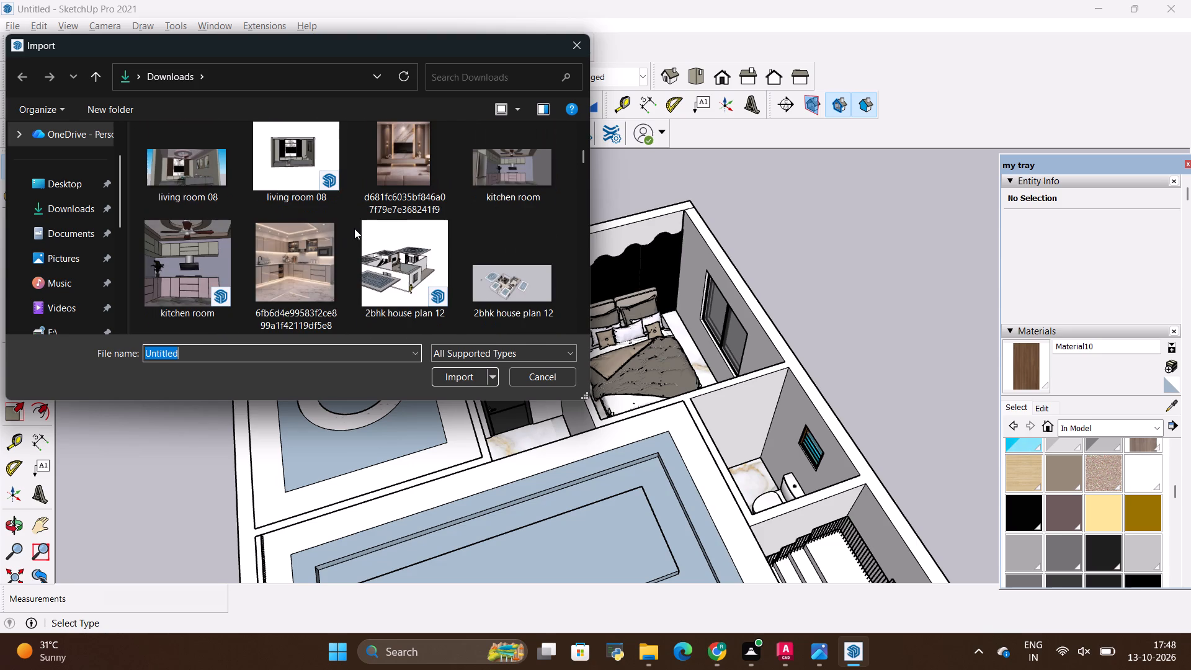
scroll(354, 228, "down", 2)
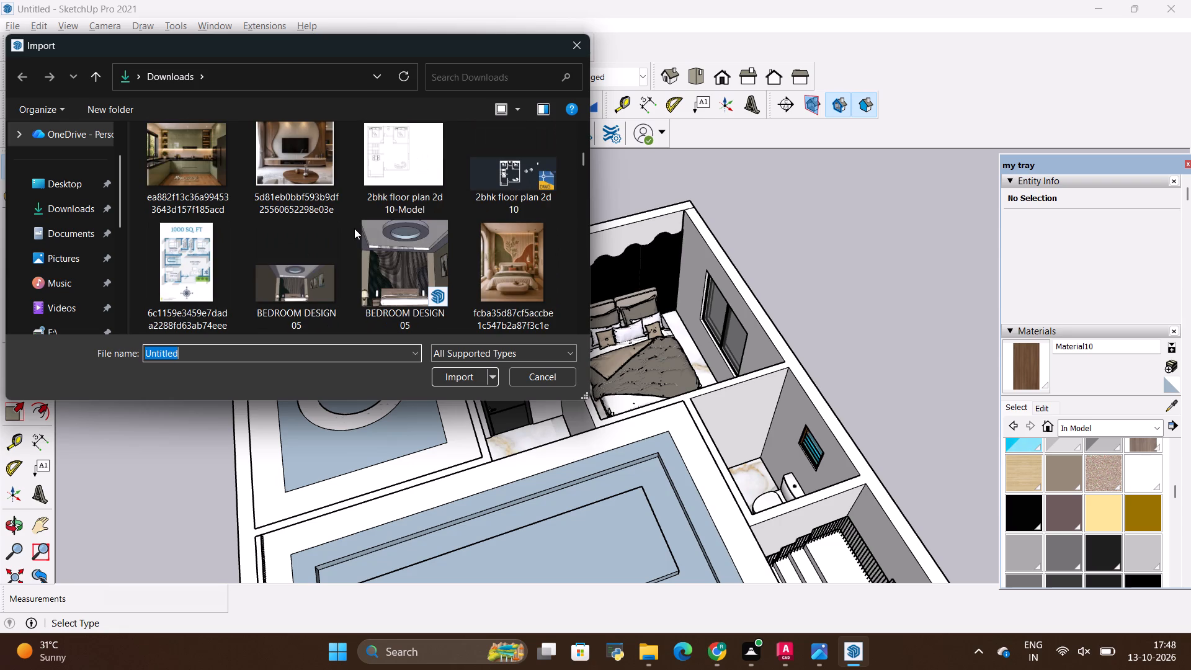
scroll(354, 228, "down", 3)
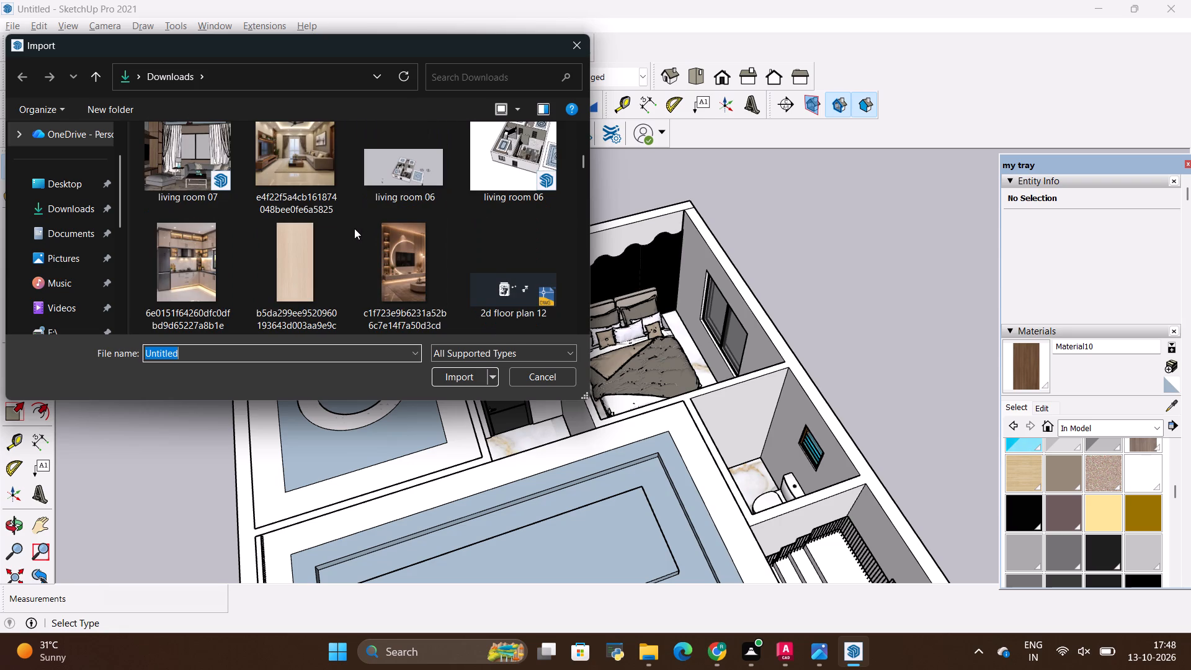
scroll(354, 228, "down", 1)
scroll(354, 228, "up", 16)
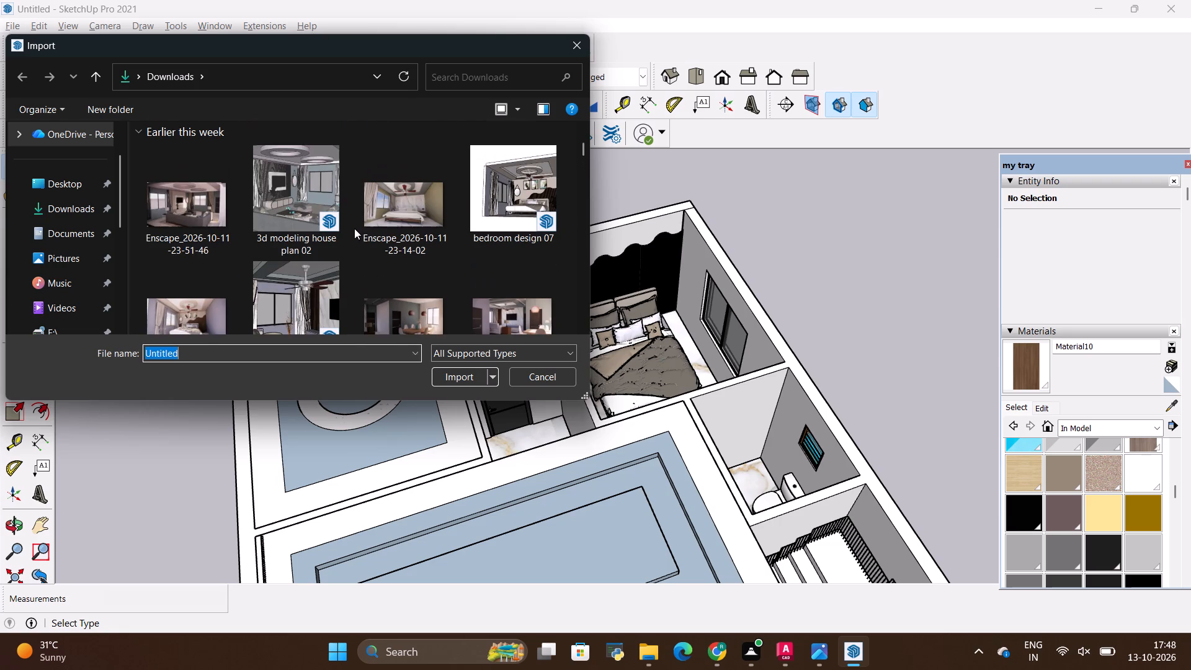
scroll(354, 228, "up", 4)
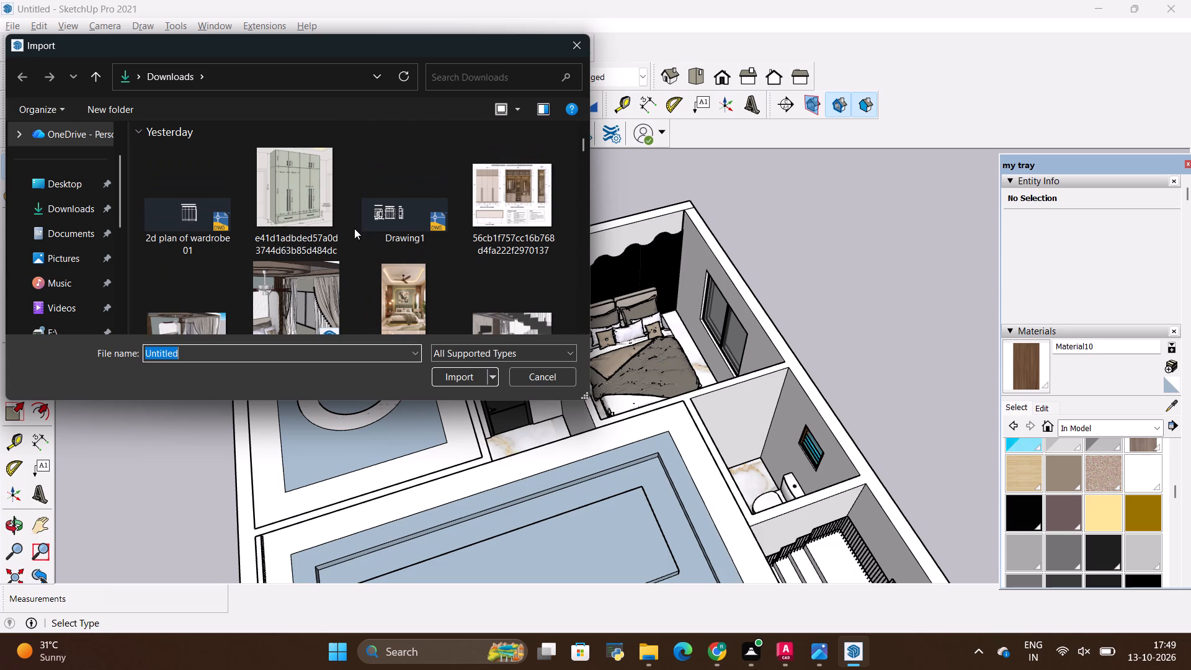
Look through the Downloads folder's recent house plans, bedroom designs and living room models for a file to import.
left_click(78, 205)
scroll(259, 217, "down", 7)
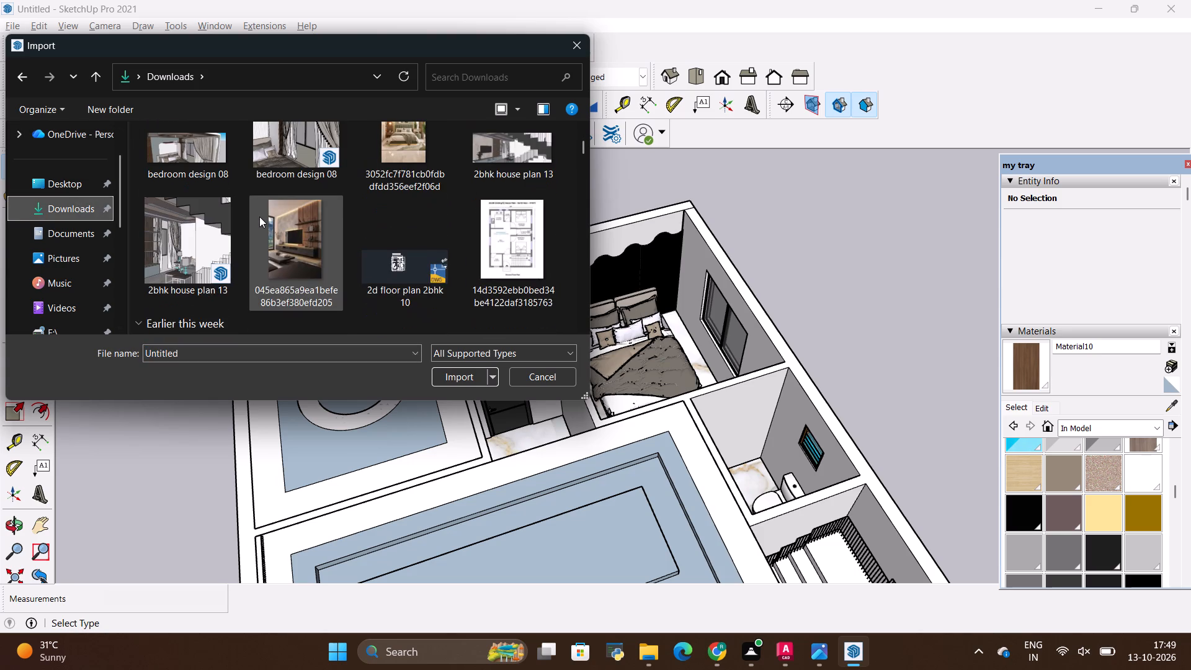
scroll(259, 217, "down", 3)
scroll(259, 217, "up", 3)
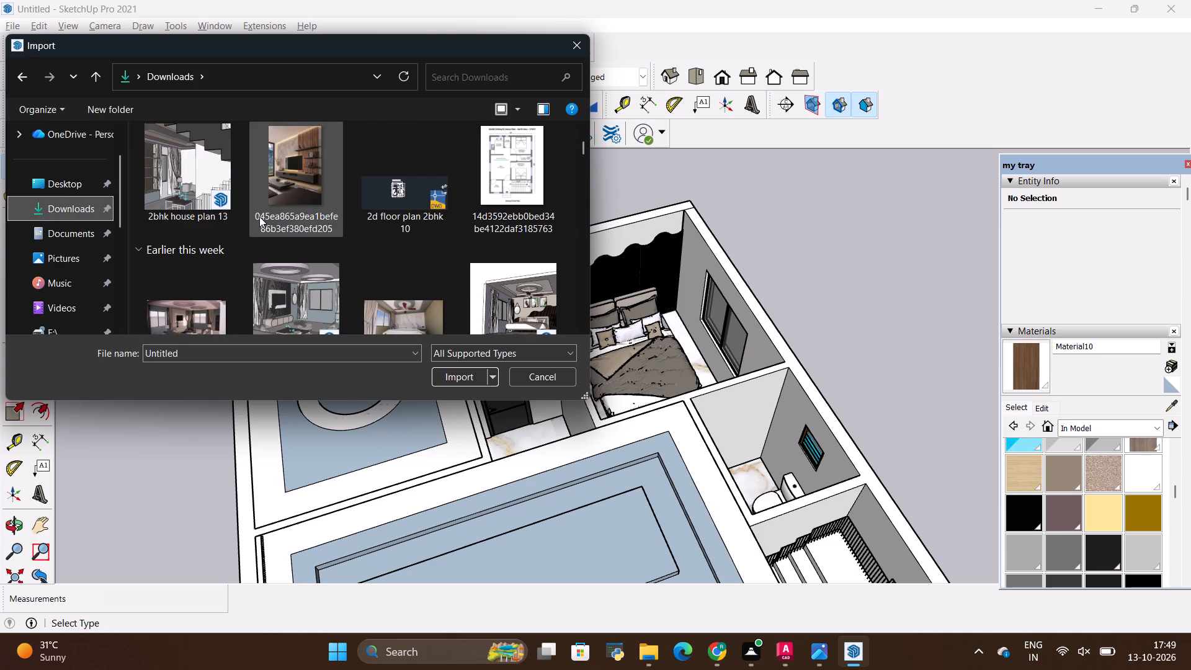
scroll(259, 217, "up", 3)
scroll(259, 217, "down", 3)
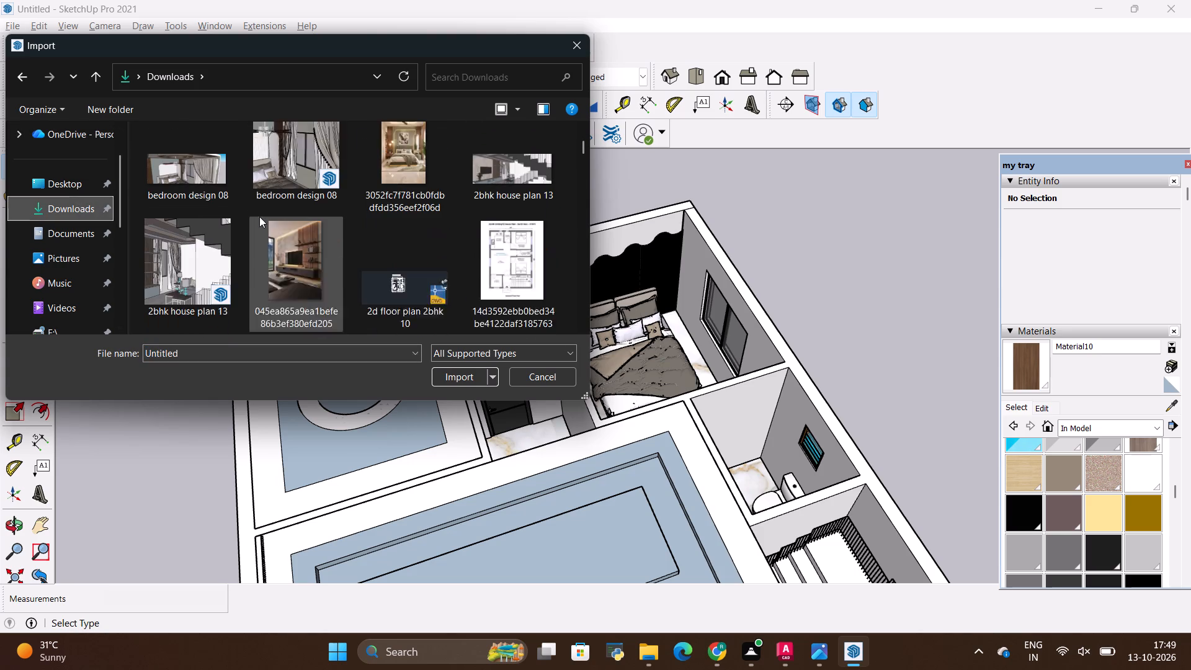
scroll(259, 217, "down", 2)
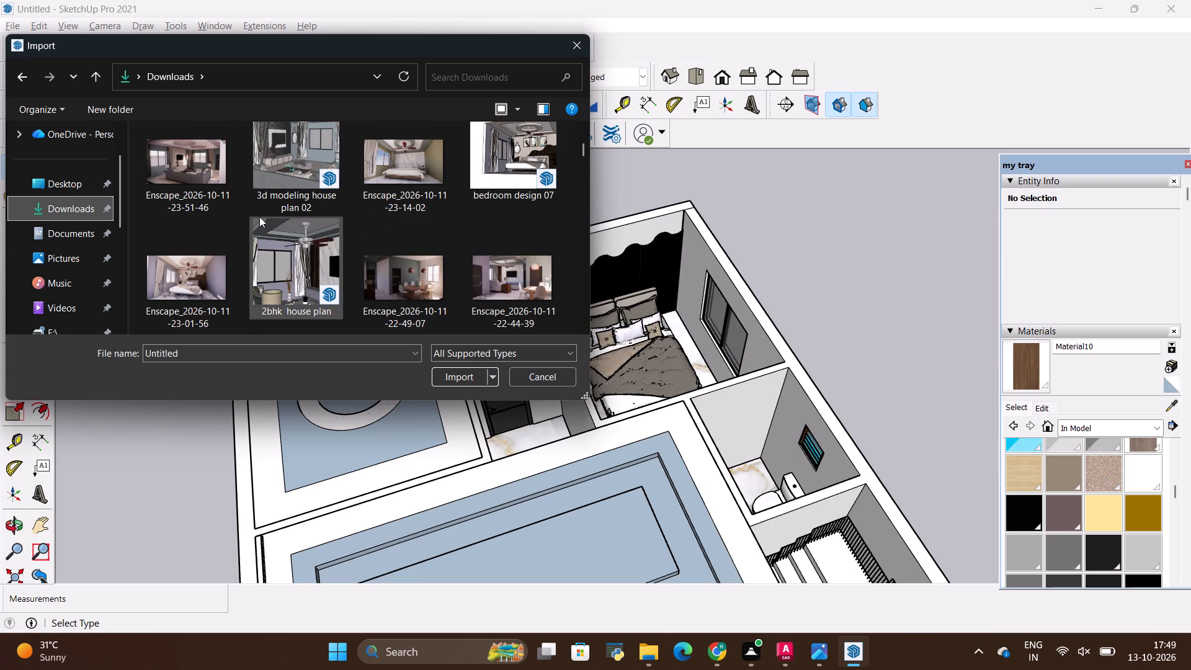
scroll(259, 217, "down", 6)
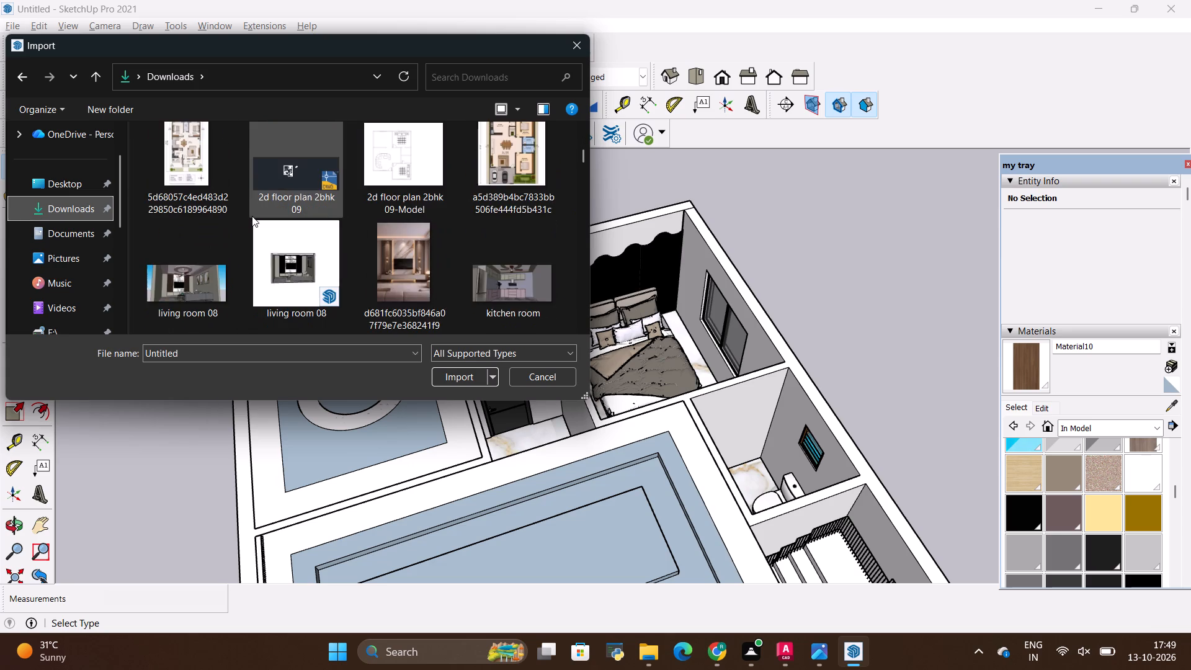
scroll(252, 216, "down", 5)
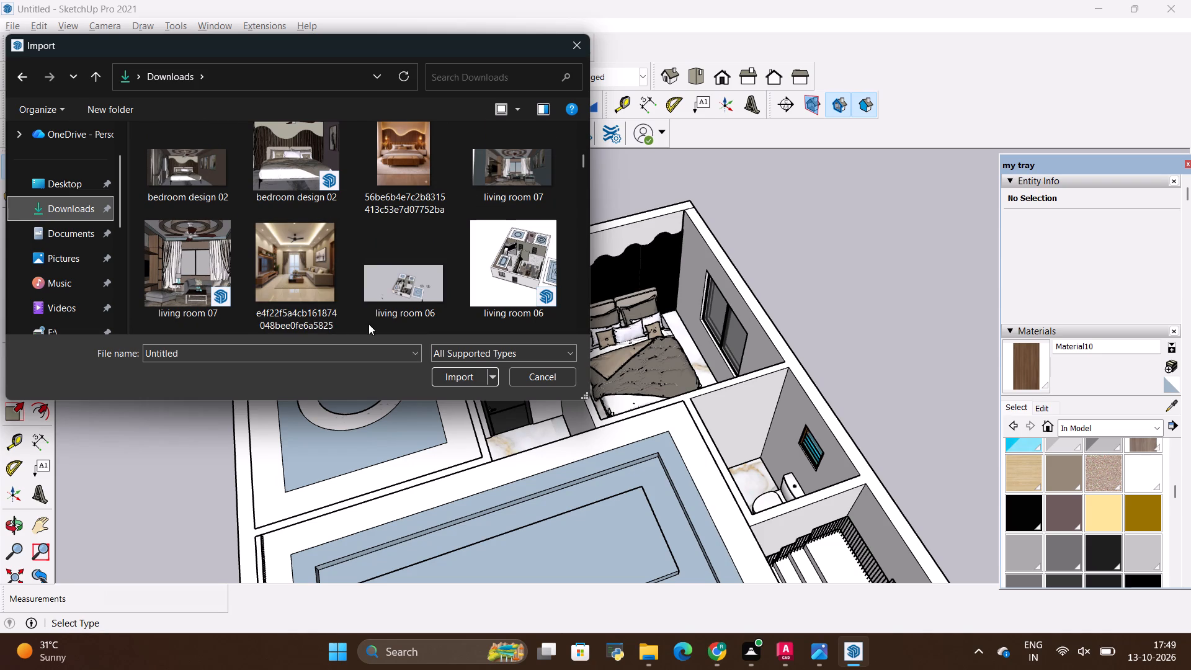
scroll(394, 260, "down", 3)
scroll(346, 256, "up", 3)
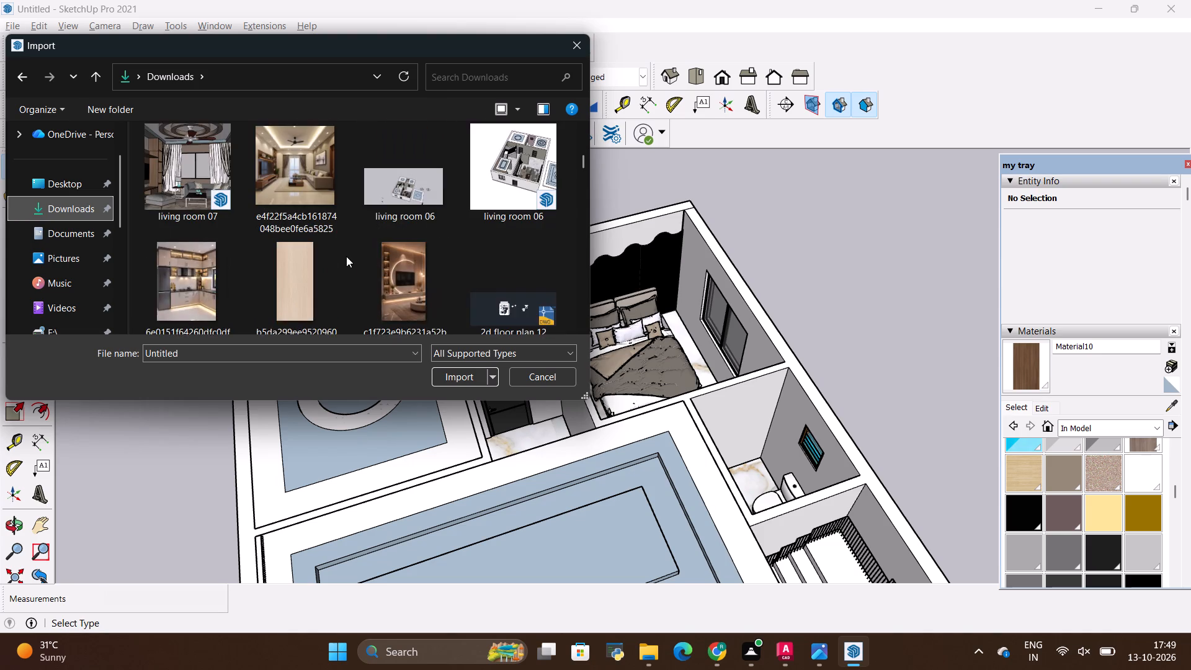
scroll(347, 256, "down", 2)
scroll(349, 255, "up", 4)
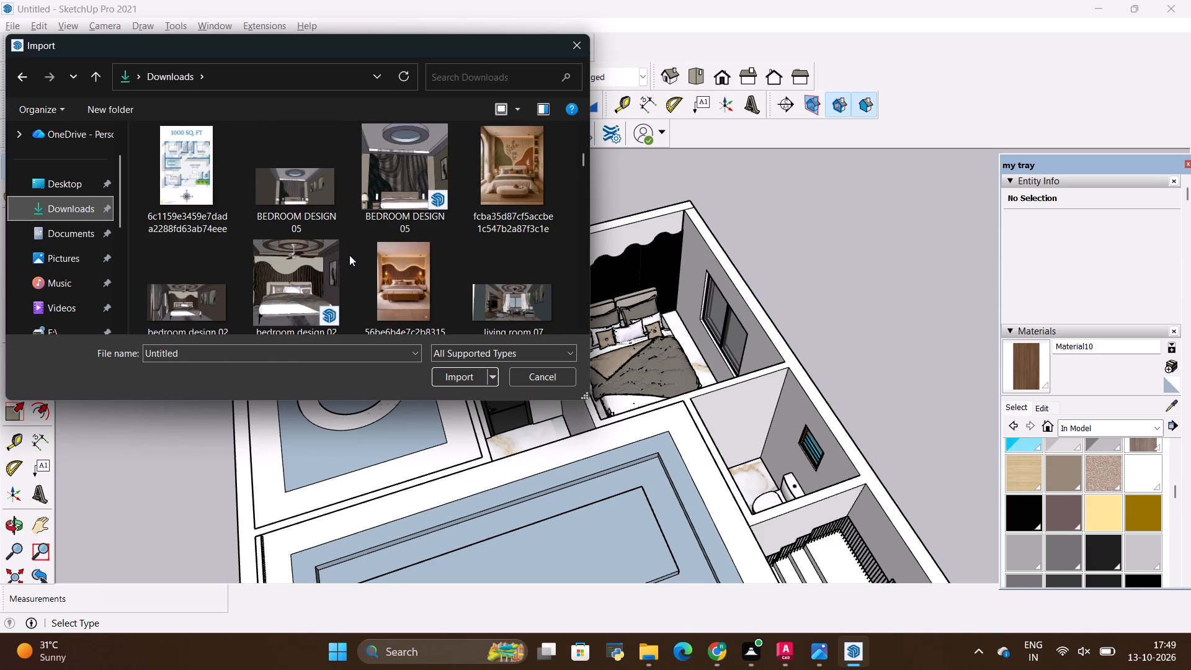
Compare the saved living room 06 and 07, bedroom design 01 and 02, and kitchen room 01 files as import candidates.
scroll(349, 255, "down", 7)
scroll(349, 256, "up", 4)
scroll(349, 256, "down", 2)
scroll(349, 256, "up", 2)
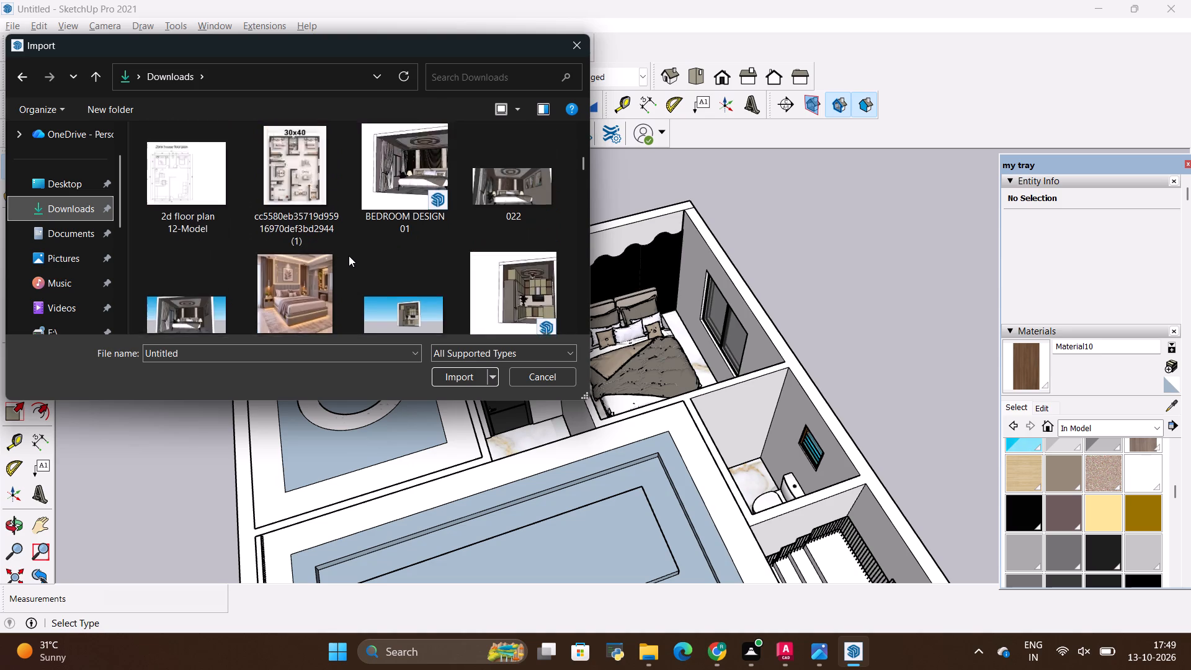
scroll(349, 256, "up", 1)
scroll(349, 256, "down", 2)
scroll(349, 256, "up", 2)
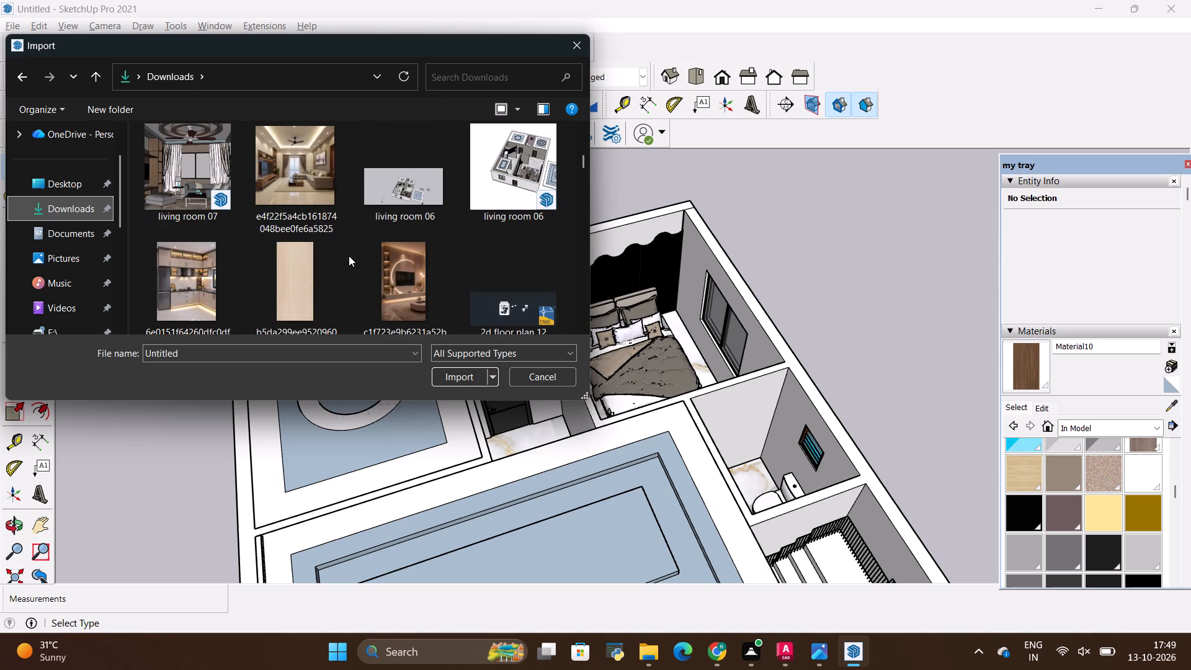
scroll(349, 256, "up", 2)
scroll(349, 256, "down", 2)
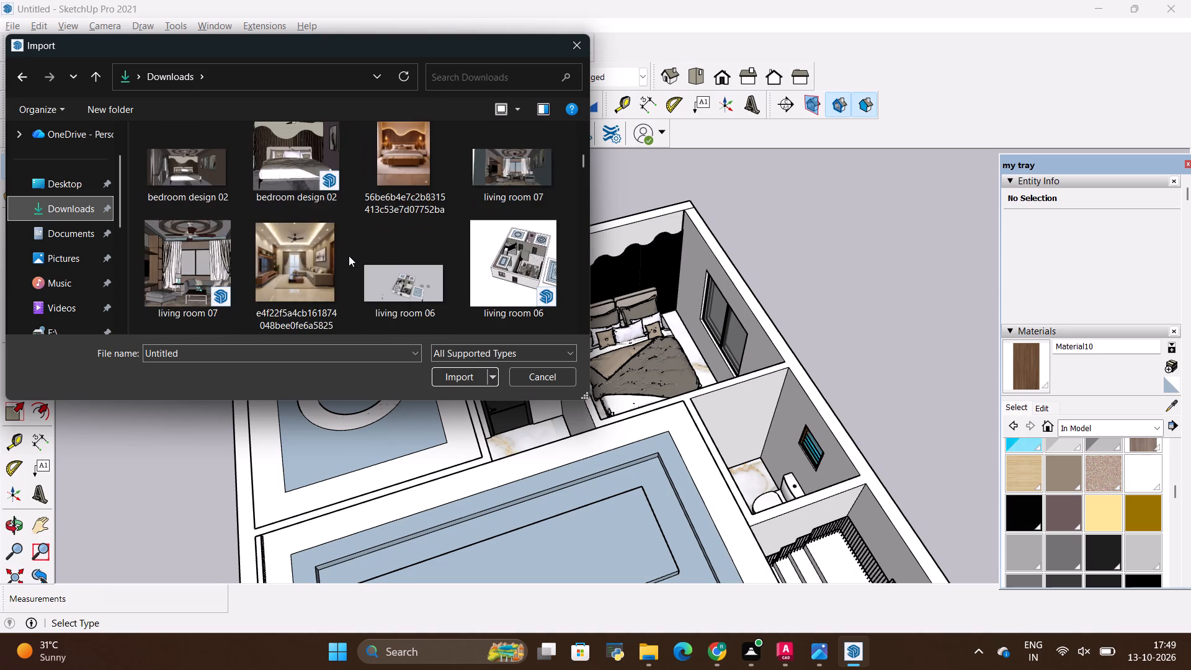
scroll(349, 256, "down", 2)
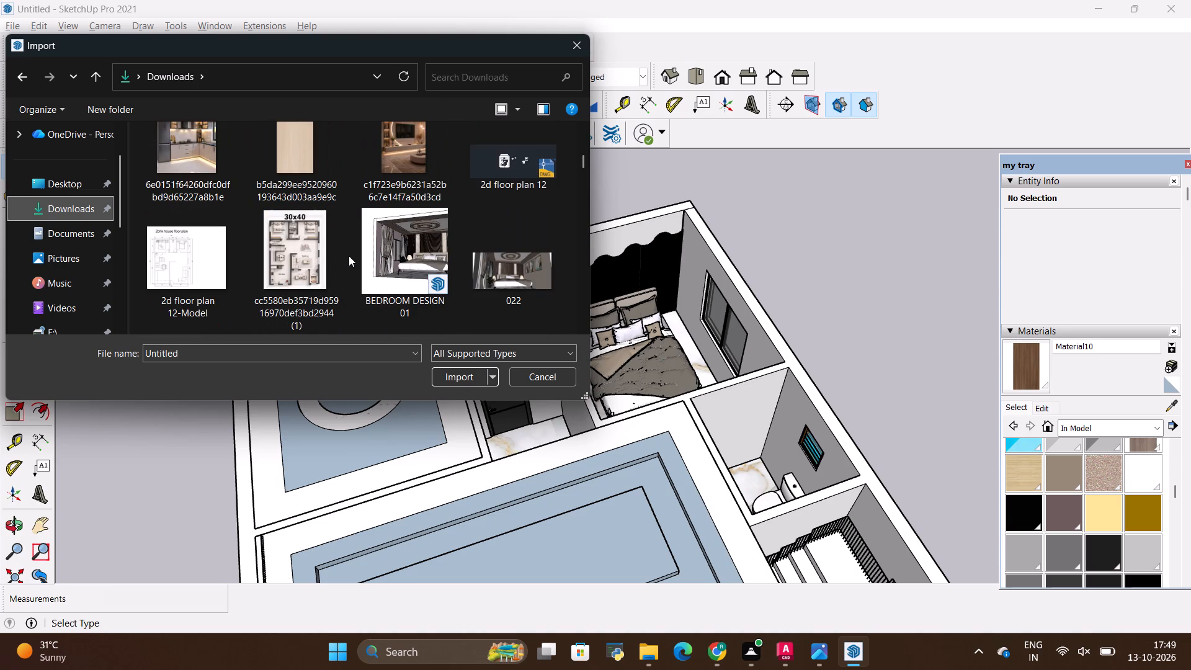
scroll(349, 256, "down", 2)
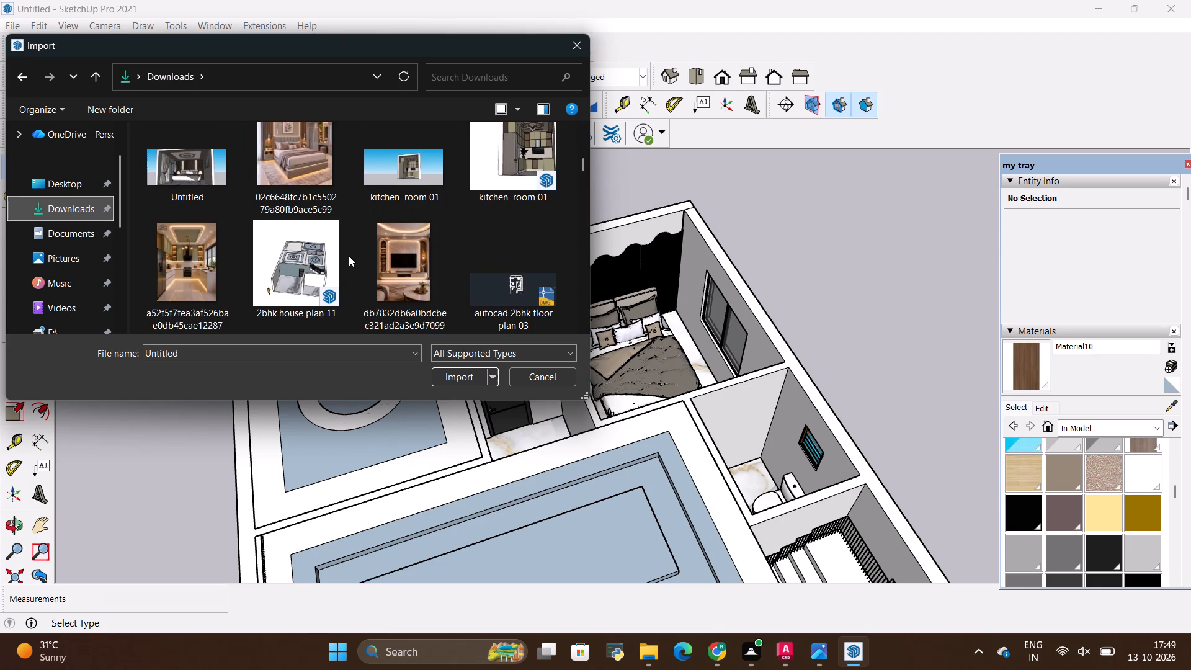
scroll(349, 256, "up", 4)
scroll(349, 256, "down", 2)
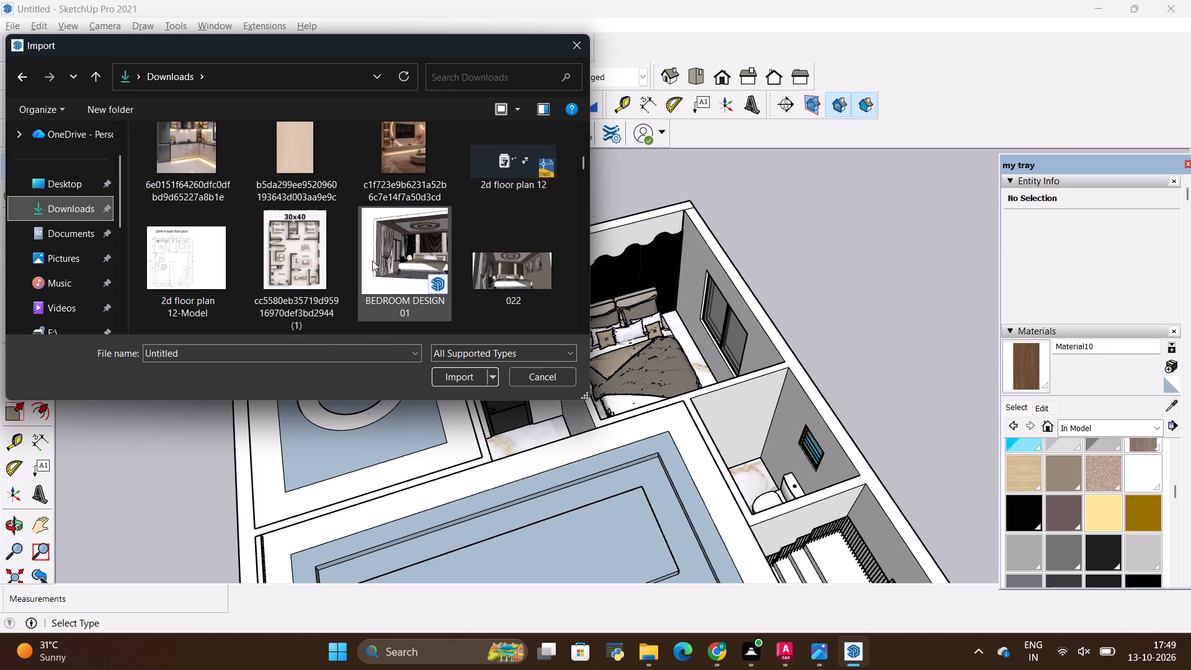
Check the older Downloads files around kitchen room 01, 2bhk house plan 11 and the marble textures for a suitable design.
scroll(362, 259, "down", 1)
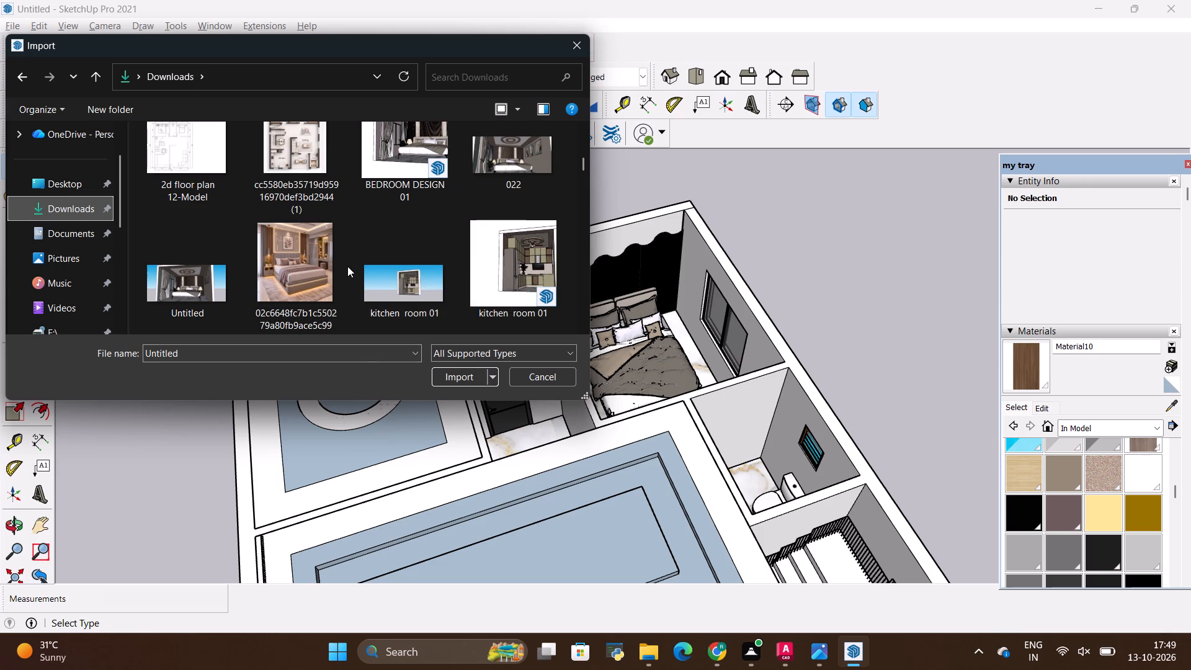
scroll(347, 266, "down", 3)
scroll(347, 266, "up", 1)
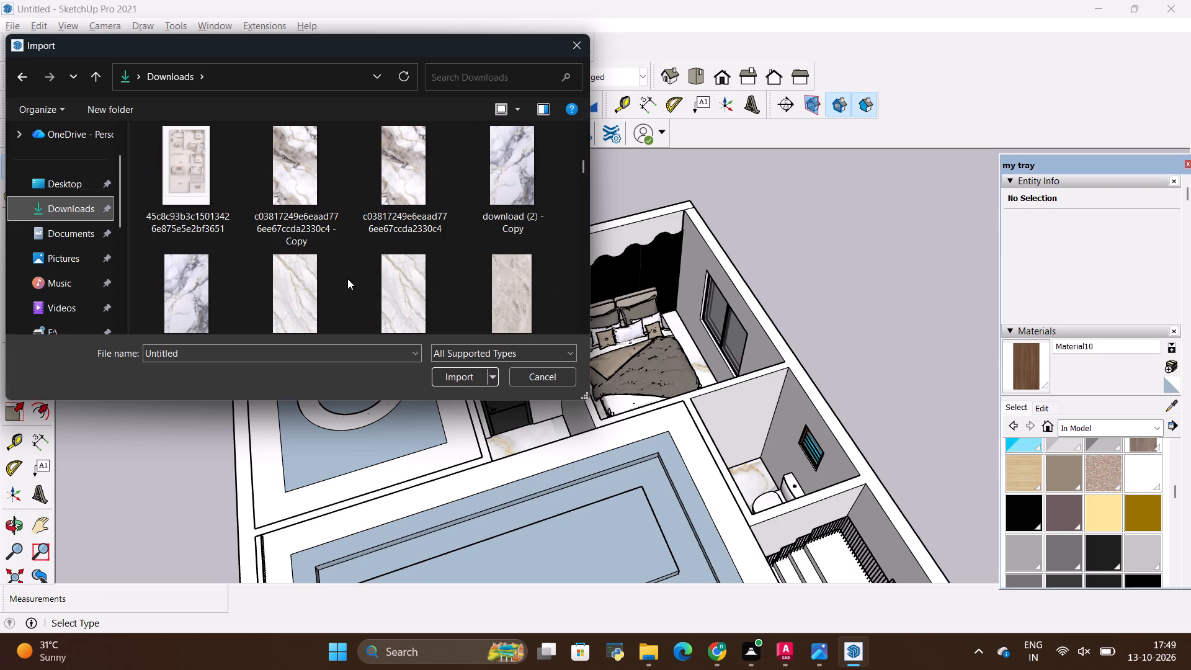
scroll(347, 279, "up", 1)
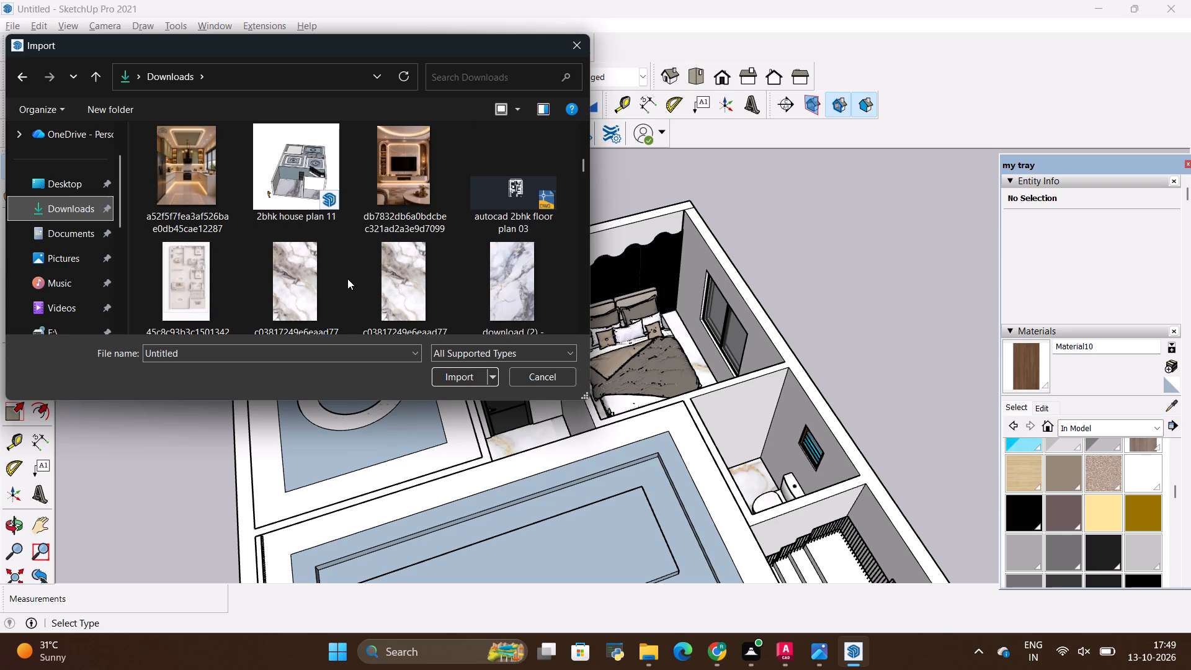
scroll(368, 252, "up", 2)
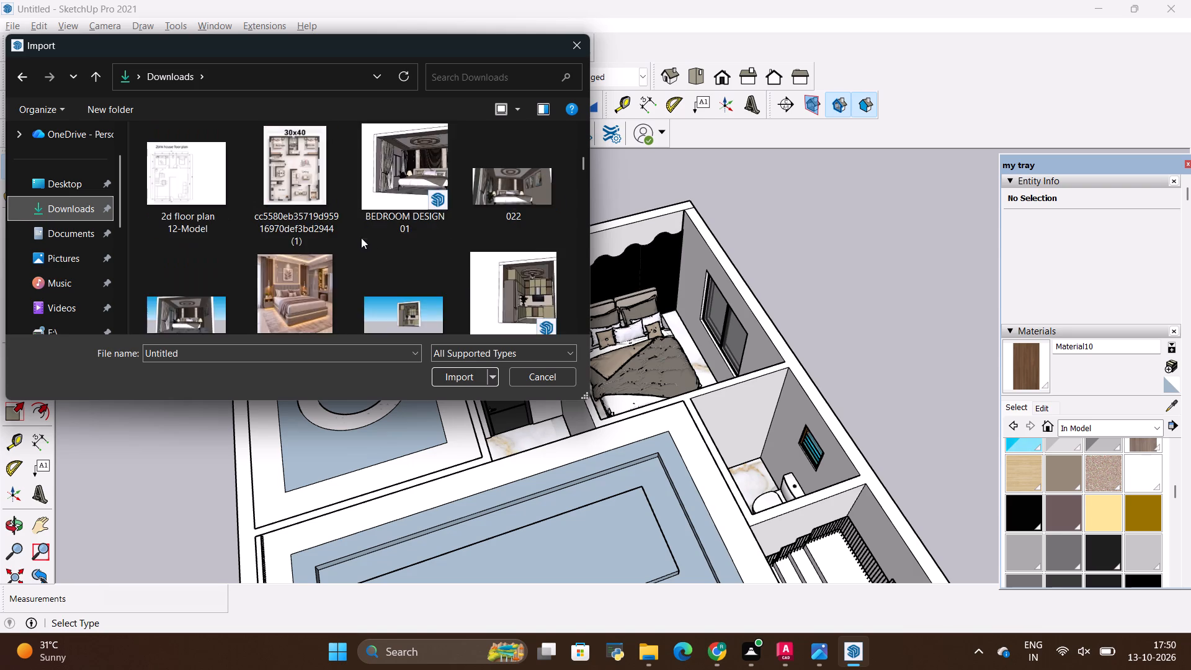
scroll(358, 234, "up", 7)
scroll(351, 234, "down", 3)
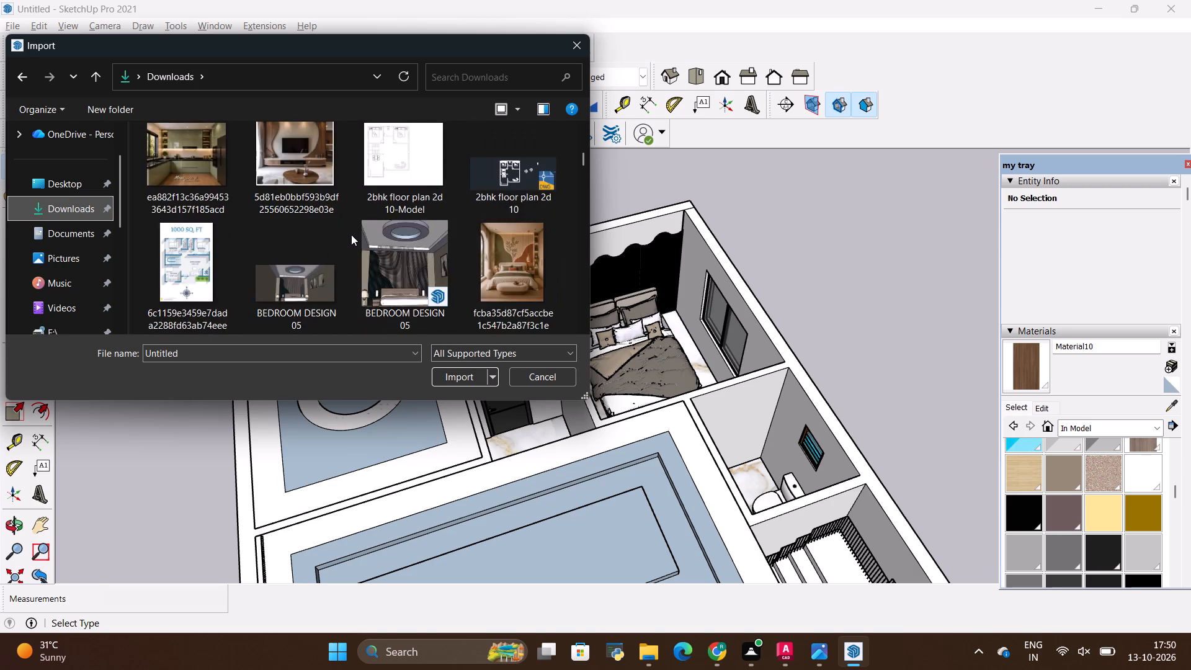
scroll(351, 234, "down", 10)
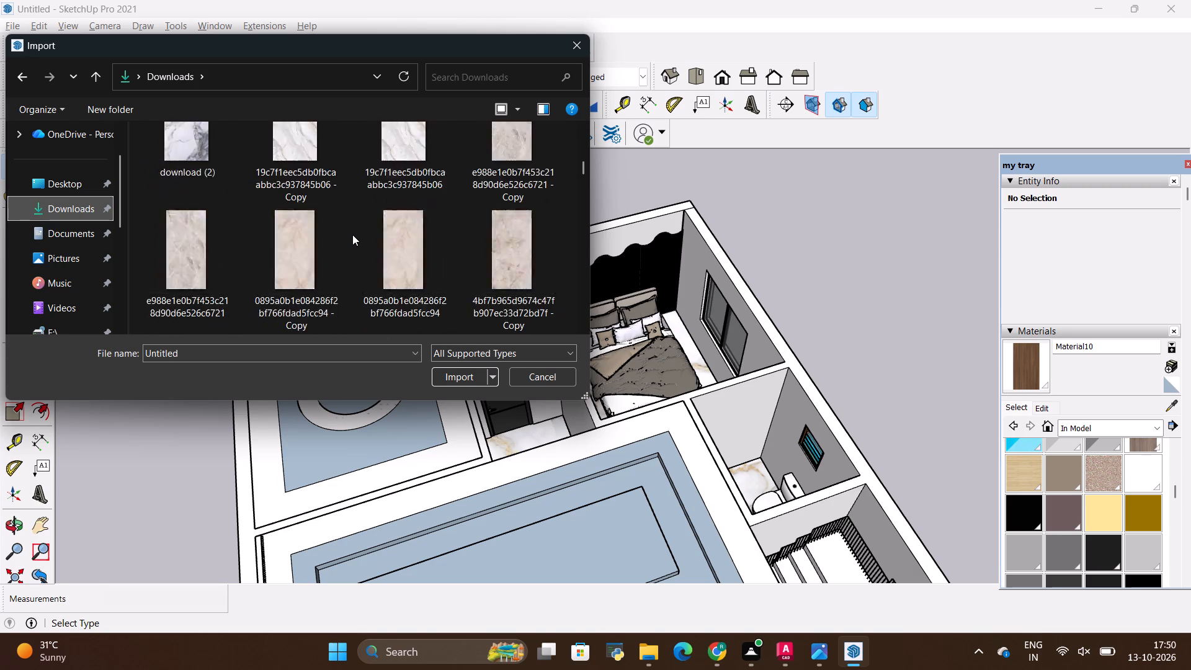
scroll(352, 234, "up", 6)
scroll(352, 234, "down", 2)
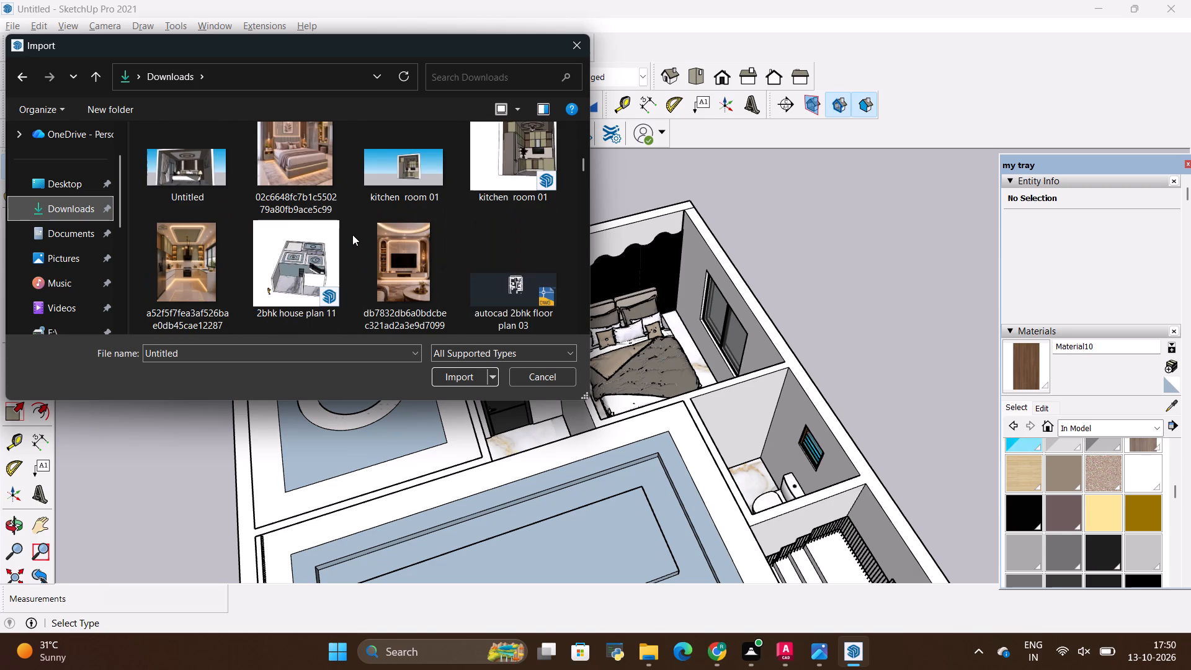
scroll(352, 234, "down", 2)
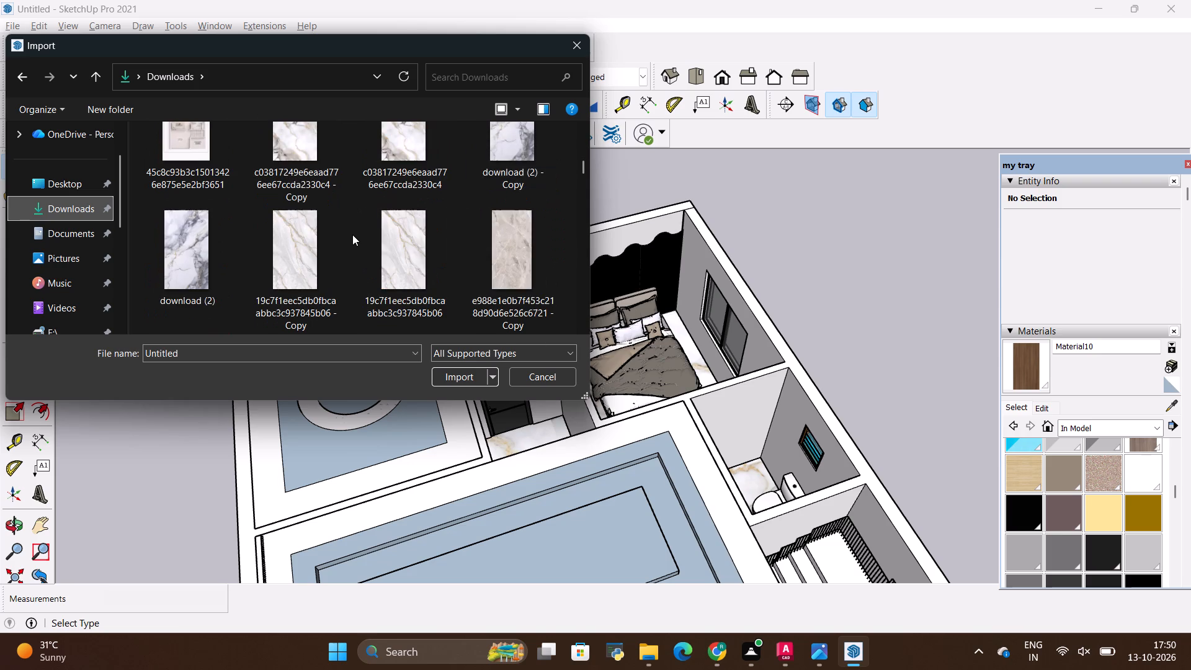
scroll(352, 234, "down", 1)
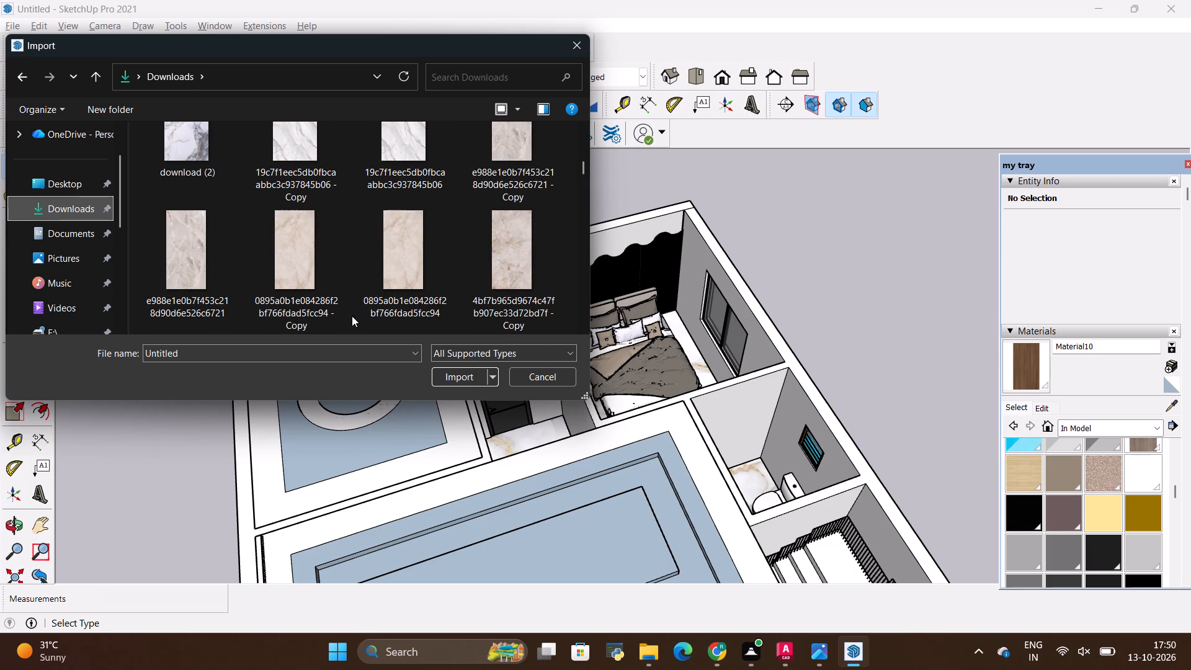
scroll(354, 194, "up", 2)
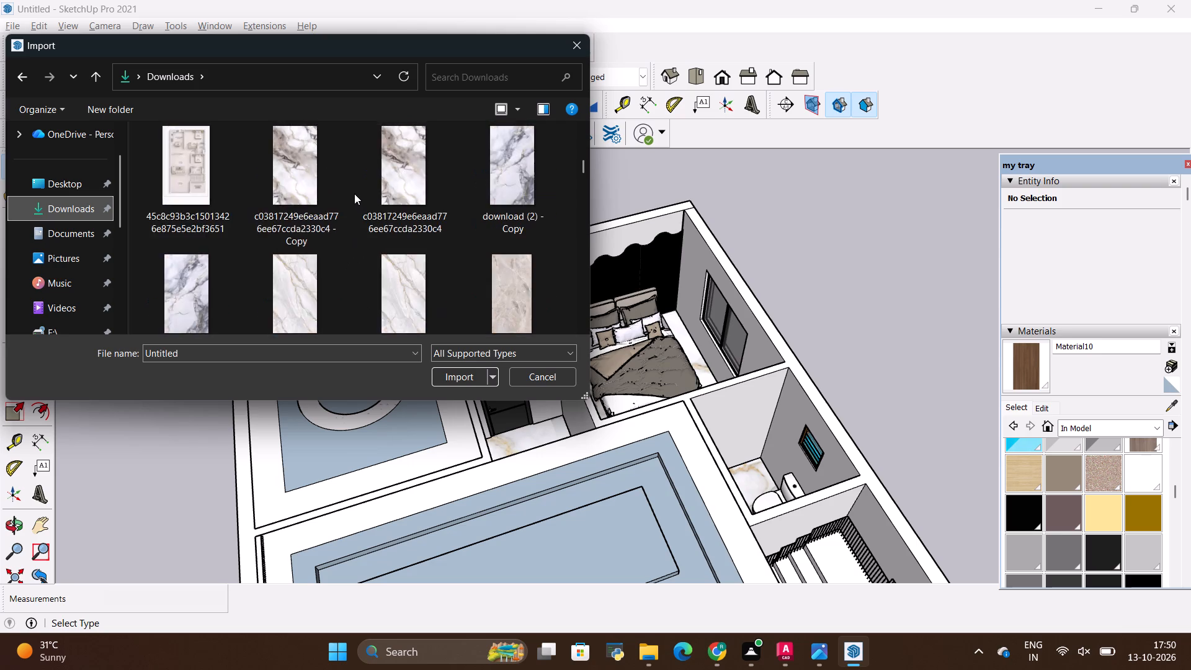
scroll(354, 194, "up", 6)
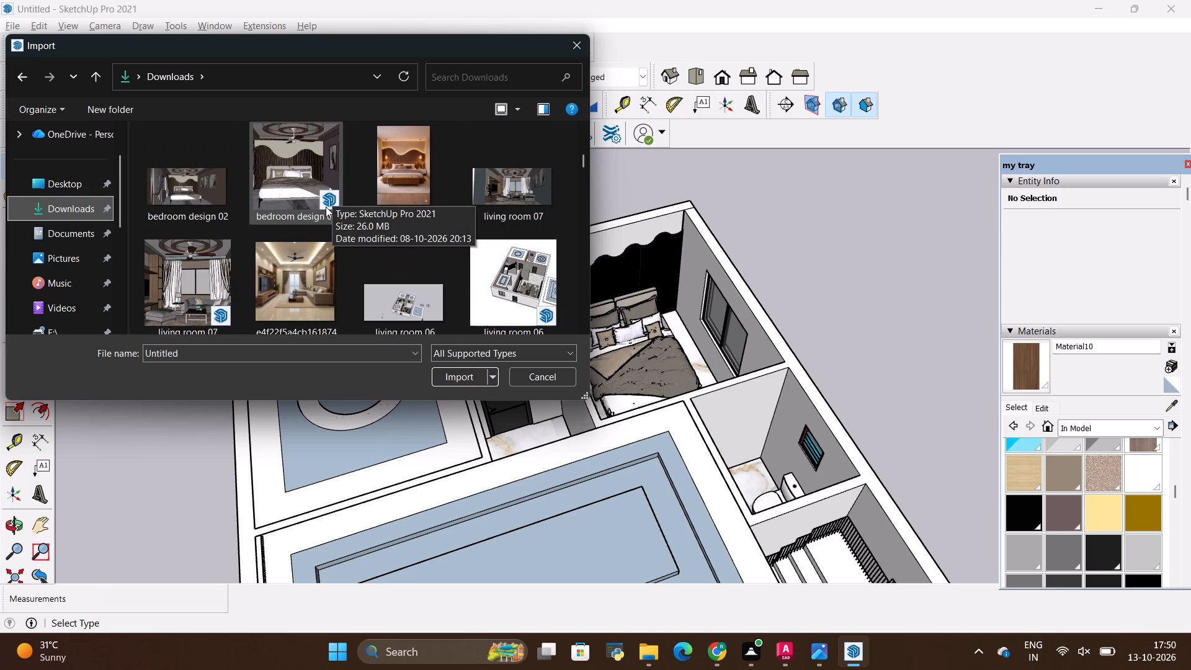
Go back to the newest Downloads files and look over the wardrobe drawings, TV unit, bedroom and house plan files.
scroll(326, 206, "up", 4)
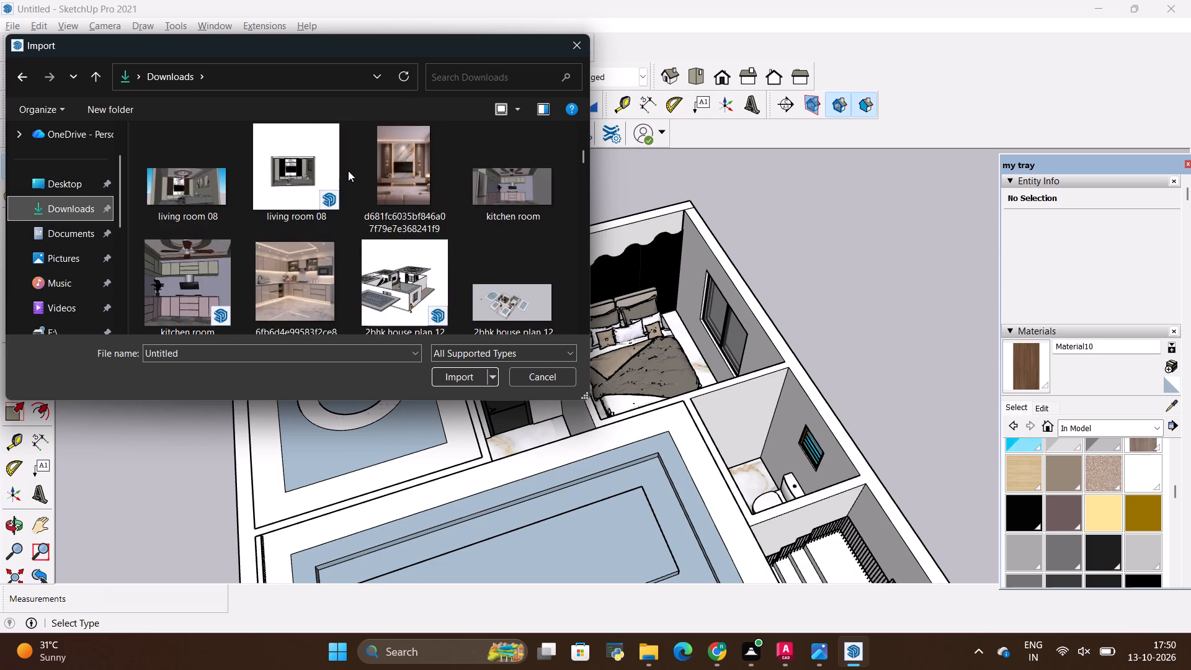
scroll(346, 172, "up", 8)
scroll(439, 281, "up", 5)
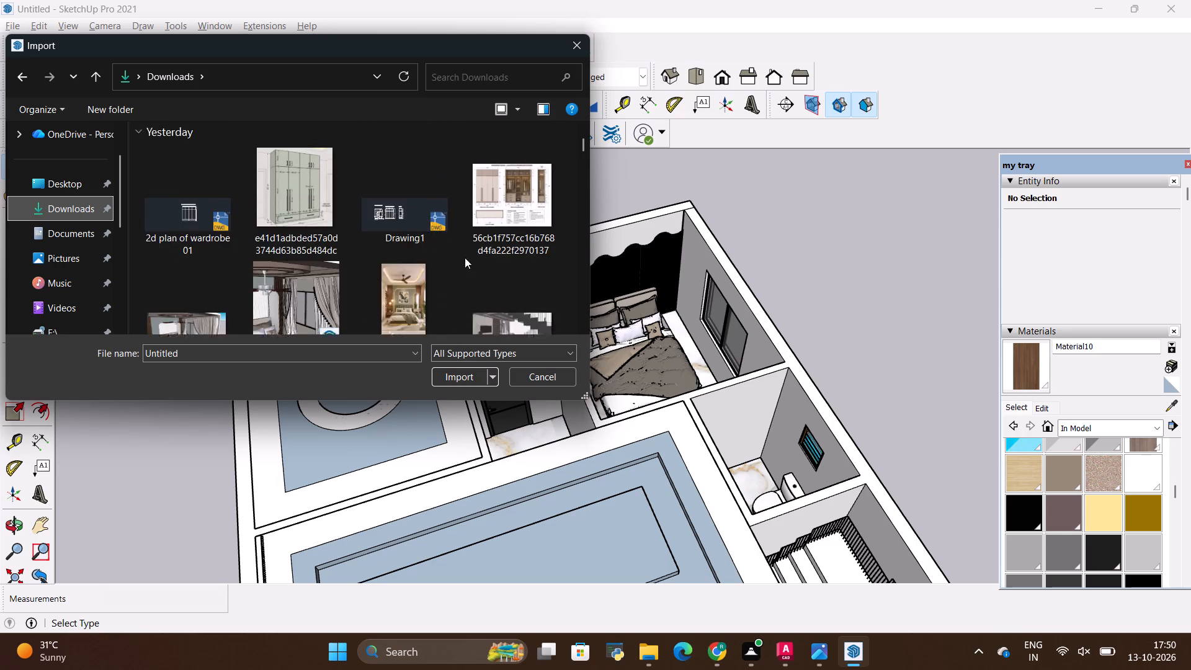
scroll(465, 257, "up", 1)
scroll(404, 219, "up", 16)
scroll(401, 222, "down", 4)
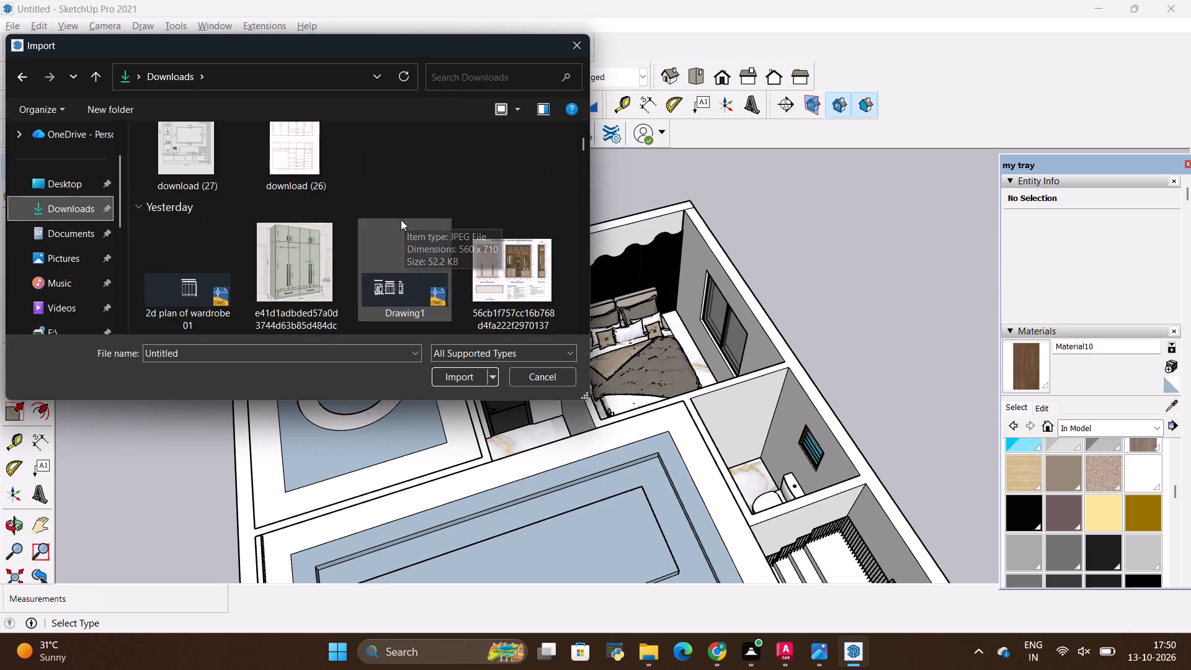
scroll(346, 186, "down", 3)
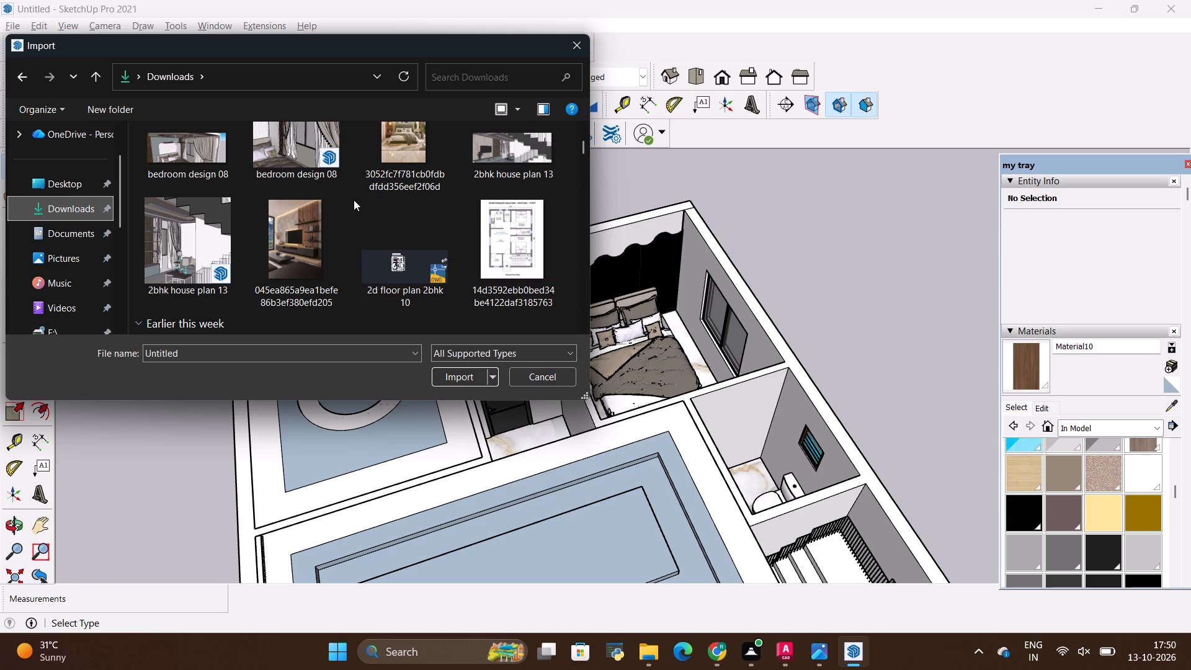
scroll(350, 238, "down", 3)
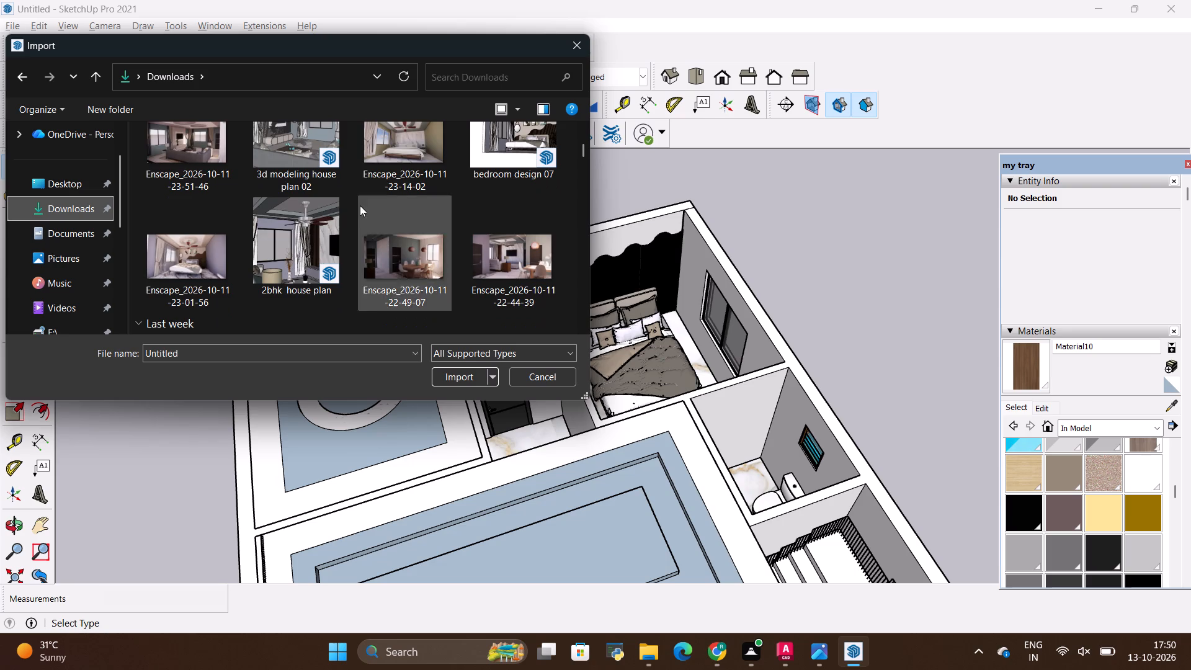
scroll(358, 175, "up", 17)
scroll(349, 166, "down", 2)
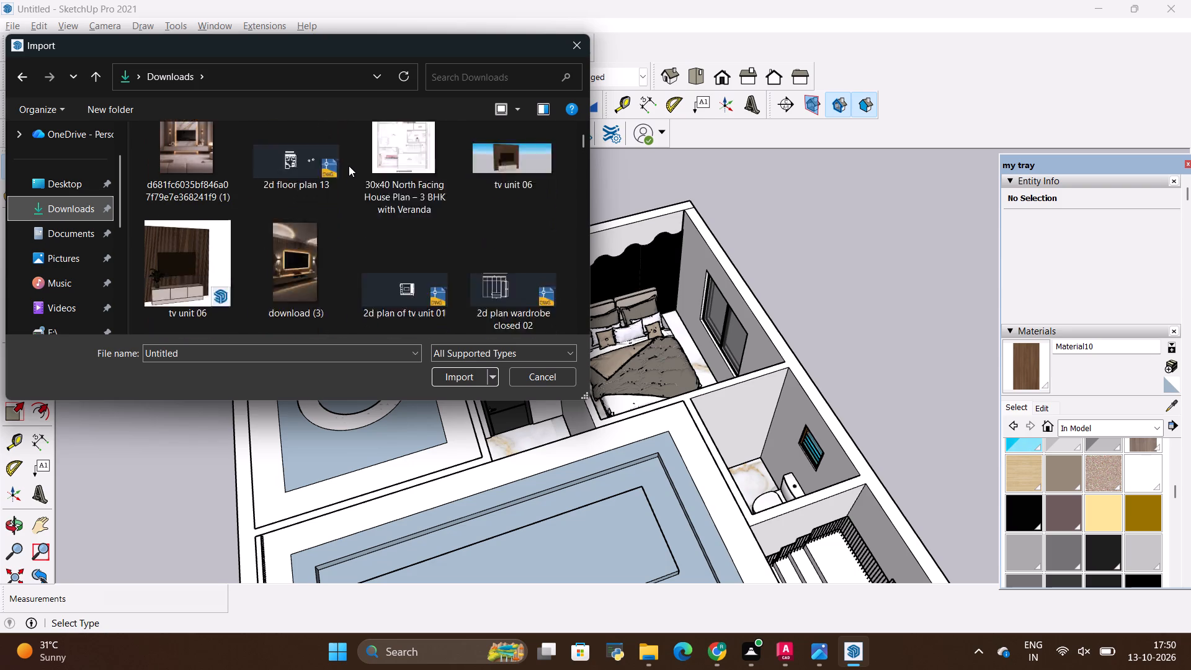
Scan the Downloads files from the bedroom designs down to the colour and wood textures, and back, for furnishings to import.
scroll(349, 166, "down", 18)
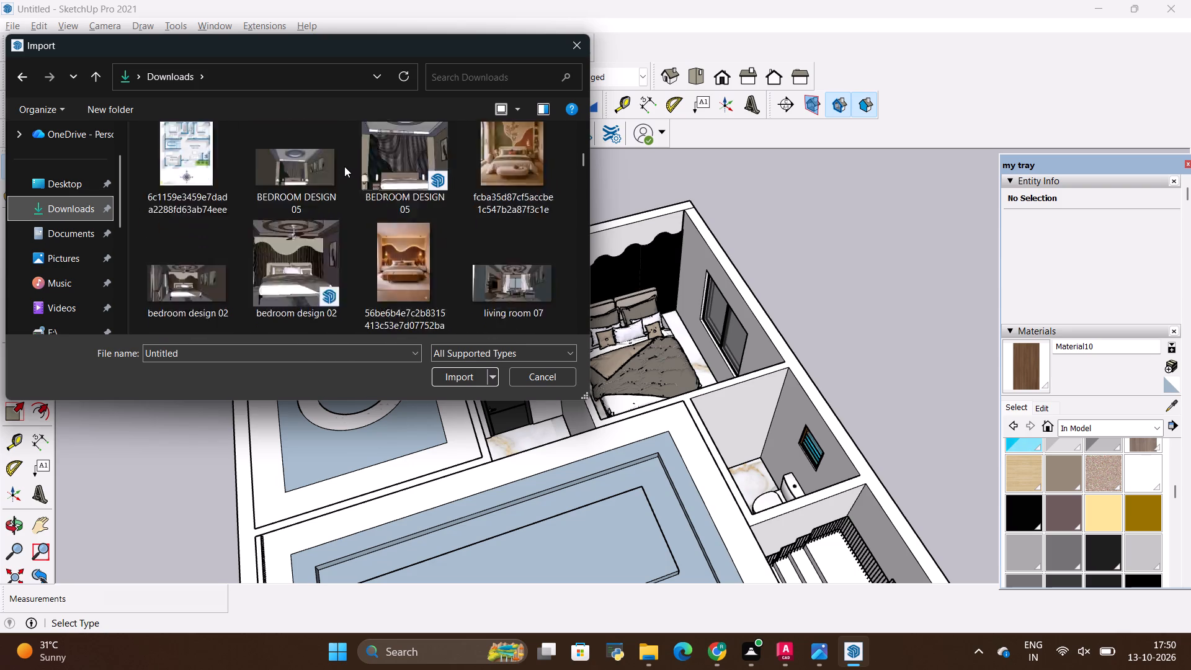
scroll(344, 166, "down", 14)
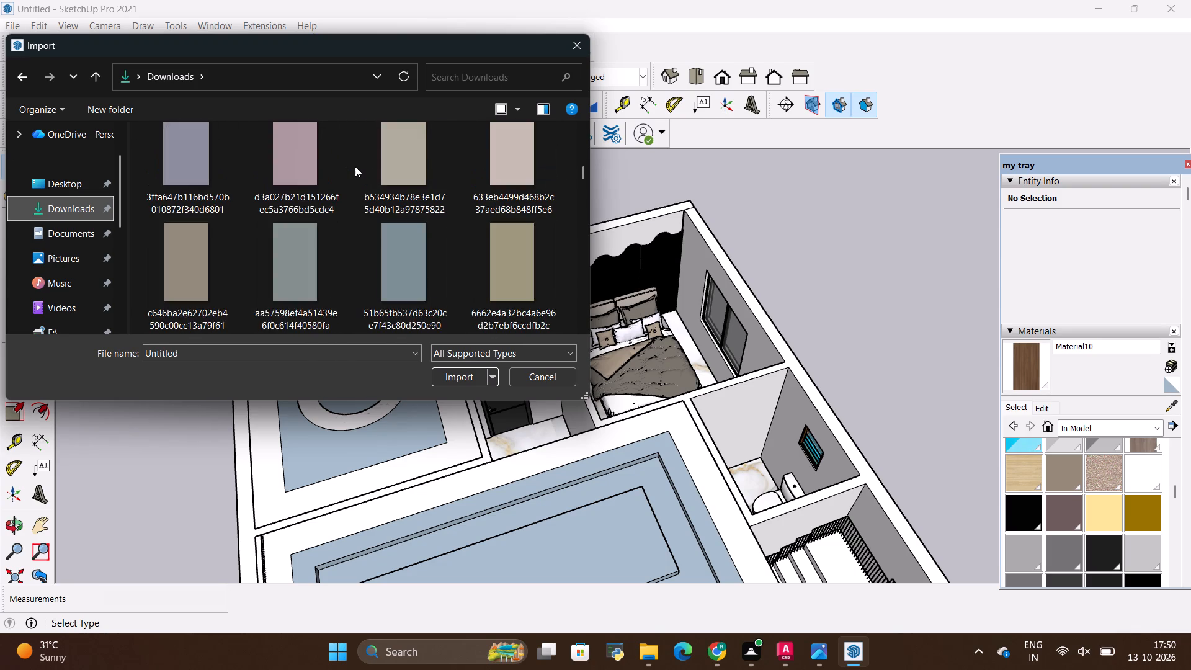
scroll(355, 166, "down", 6)
scroll(355, 166, "up", 12)
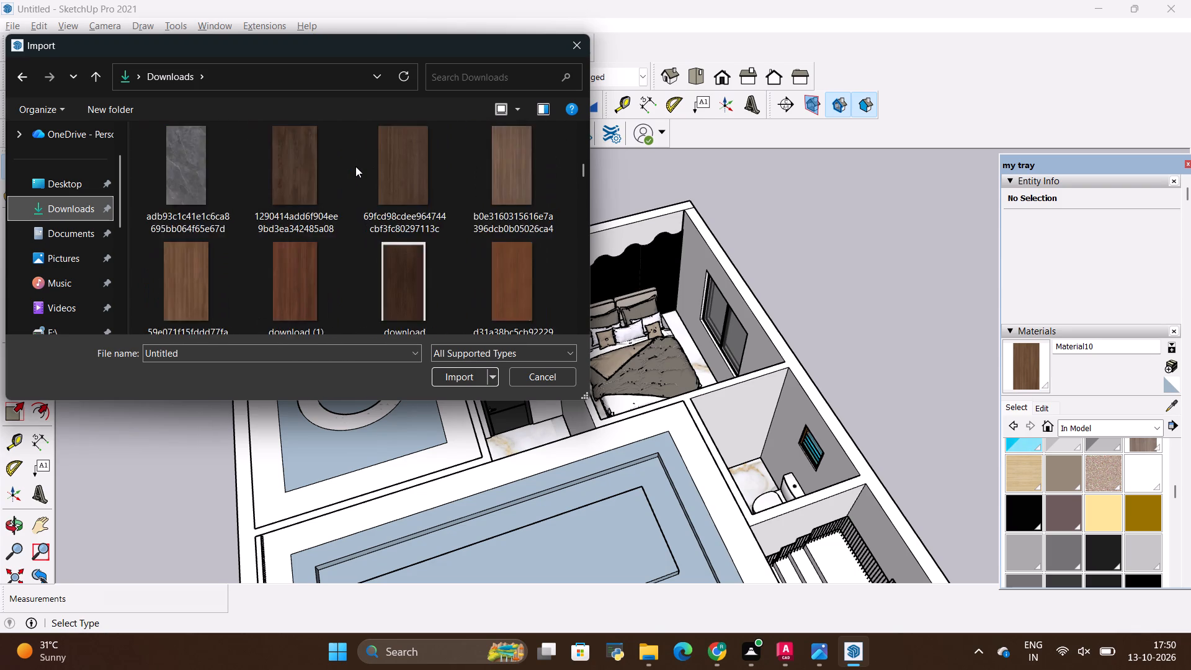
scroll(355, 166, "up", 20)
scroll(355, 166, "up", 6)
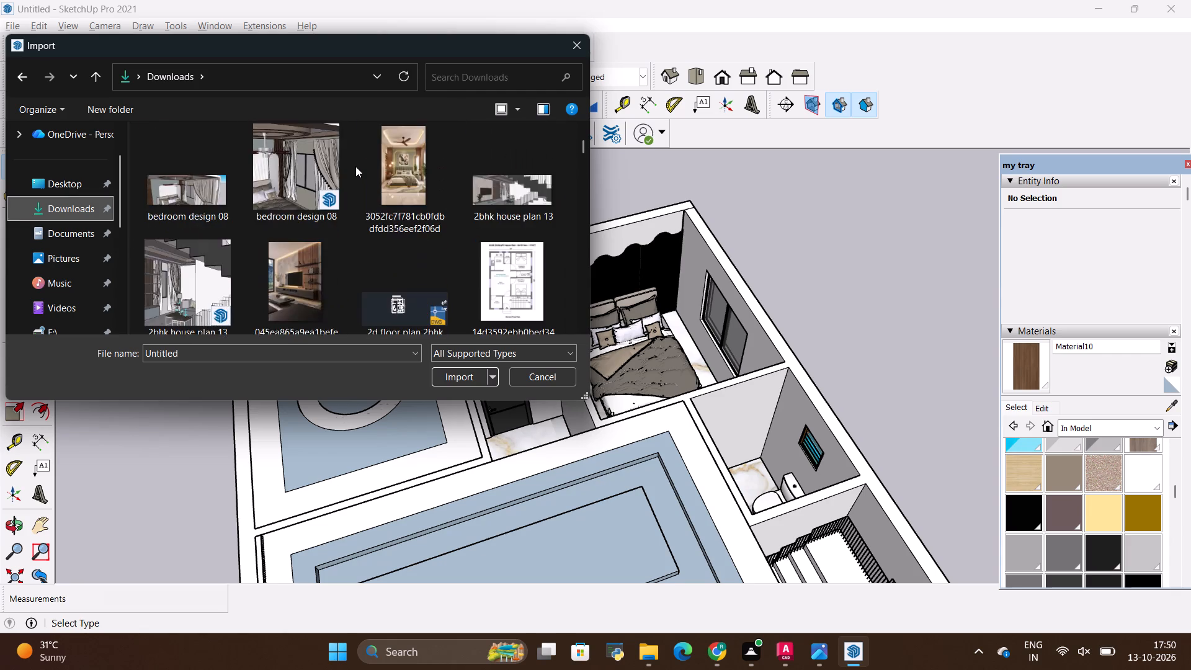
scroll(355, 166, "up", 12)
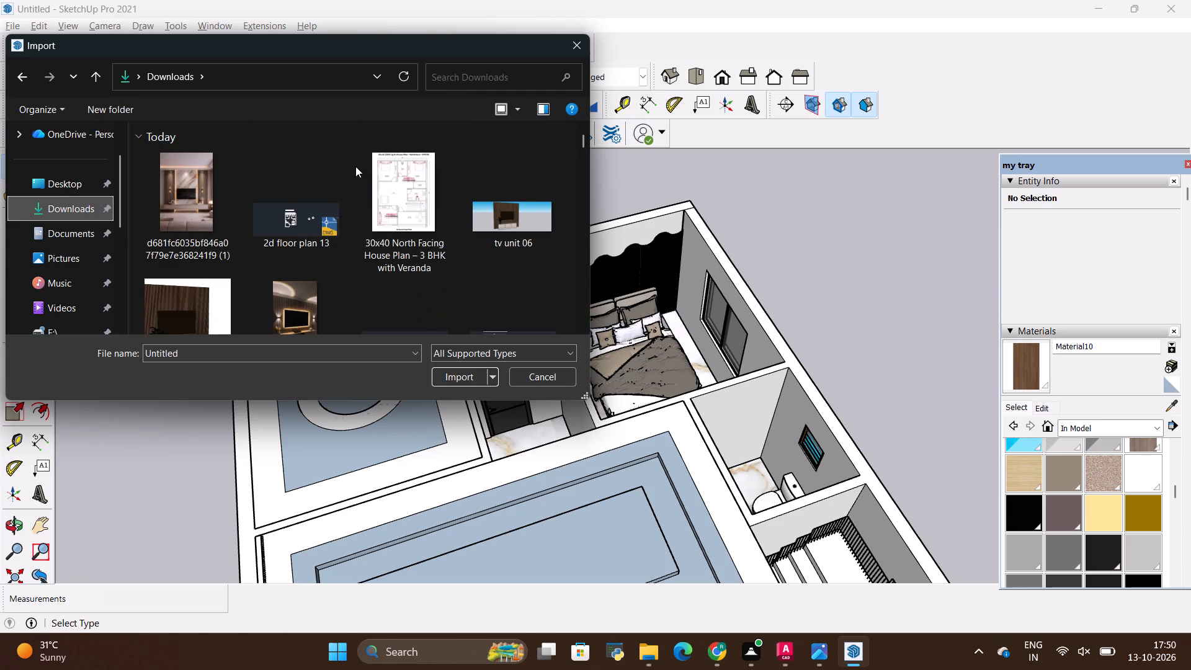
Recheck the Downloads files, including 3d modeling house plan 02, 2bhk house plan, kitchen room, and living room 06 and 07.
scroll(355, 166, "down", 1)
scroll(363, 217, "down", 2)
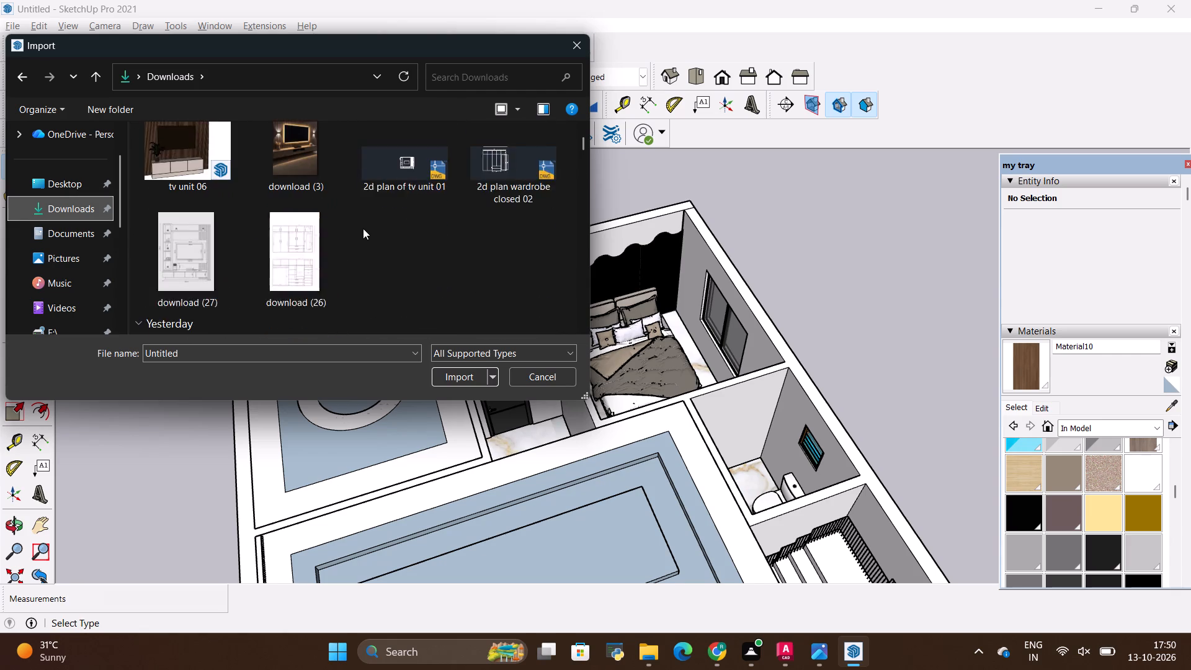
scroll(364, 226, "down", 6)
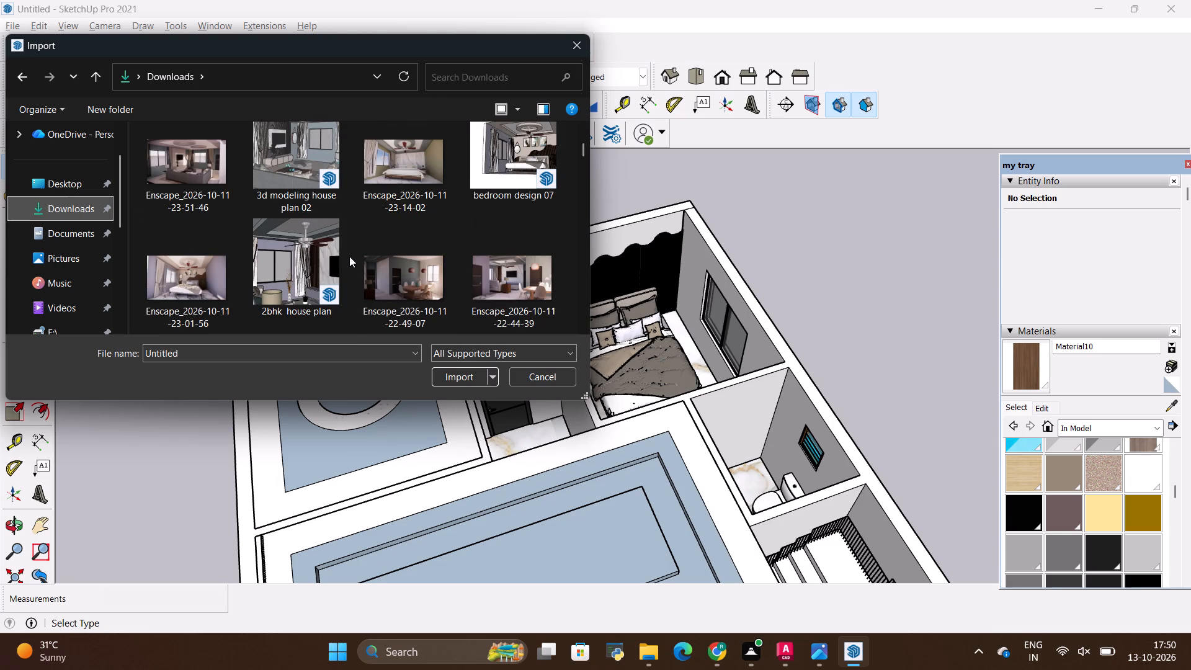
scroll(349, 256, "down", 8)
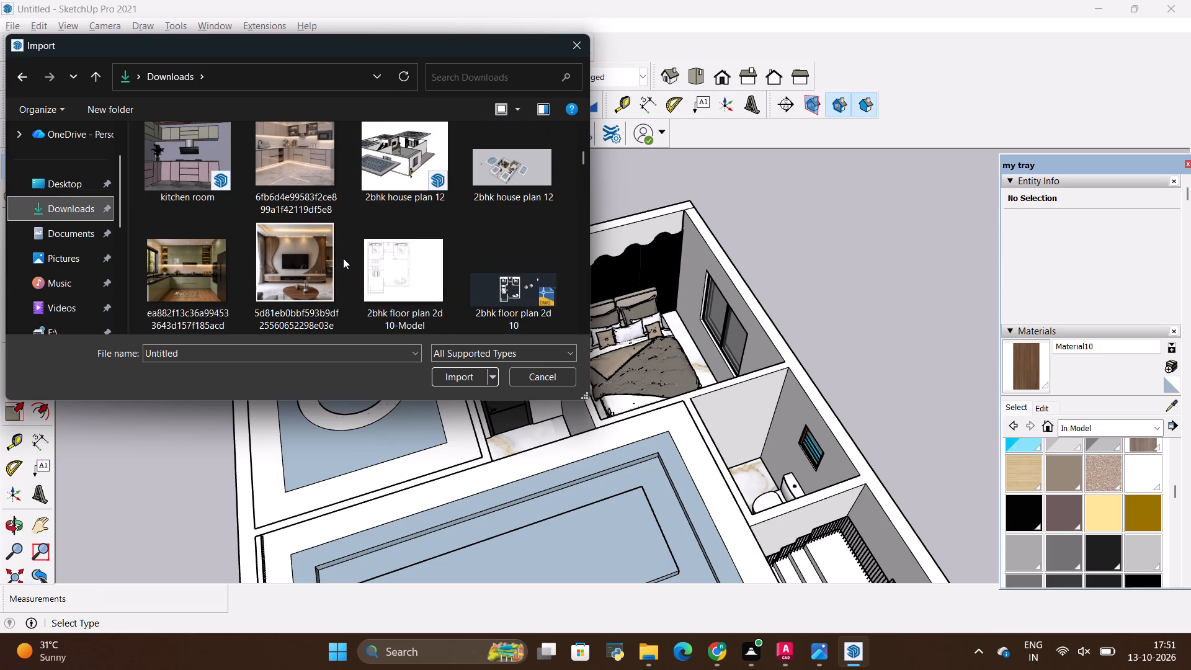
scroll(348, 231, "down", 4)
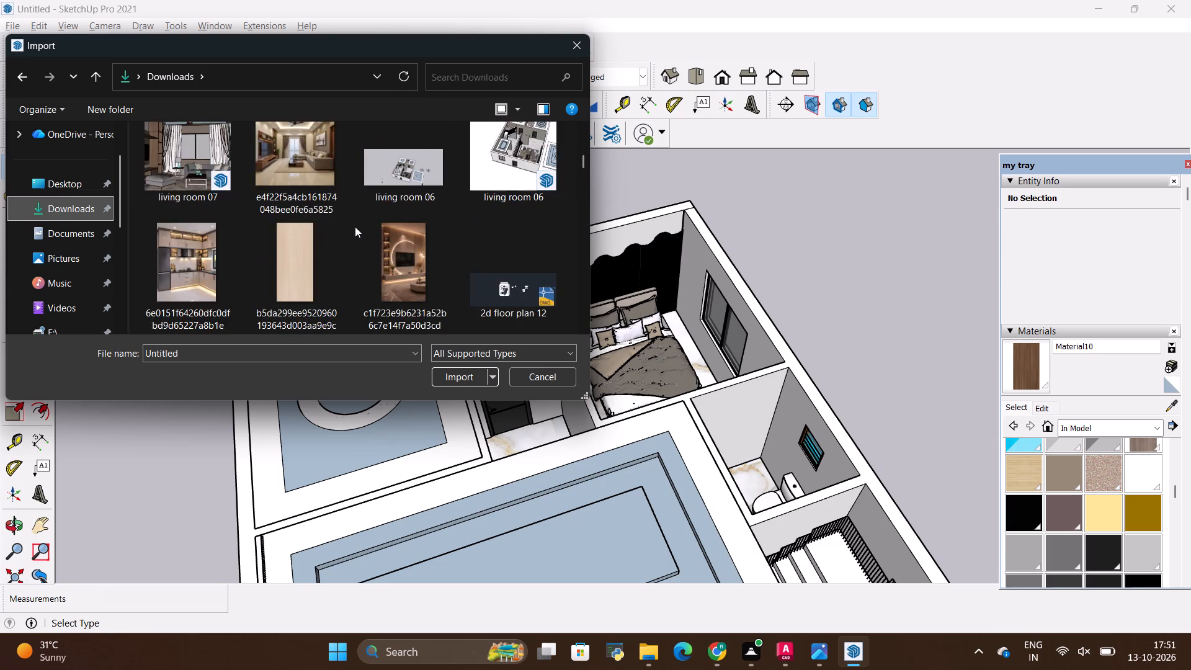
scroll(355, 226, "down", 12)
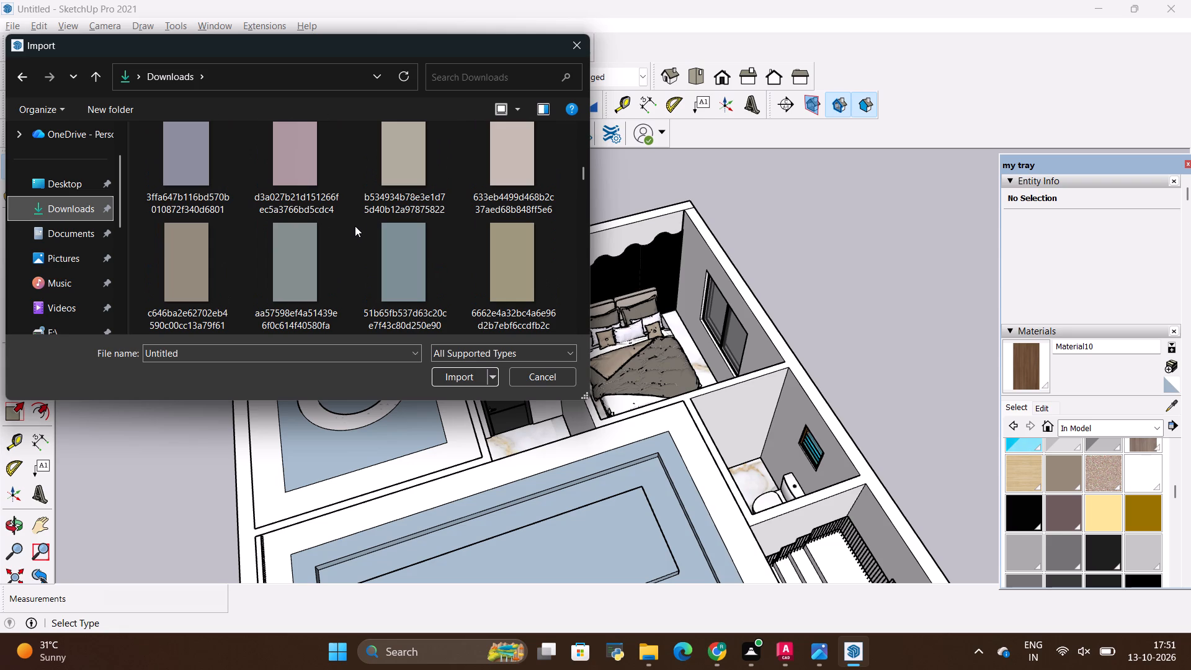
Review the marble textures, the 2bhk floor plans and yesterday's wardrobe drawings in Downloads for a usable file.
scroll(350, 206, "up", 9)
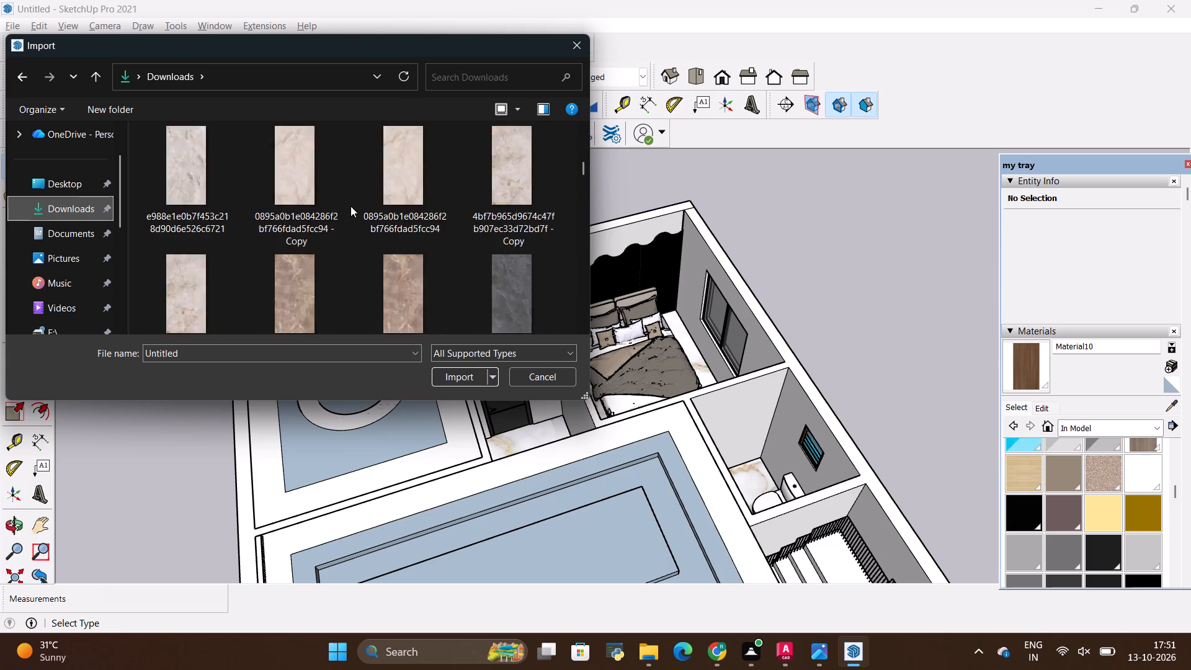
scroll(350, 206, "up", 5)
scroll(350, 205, "down", 9)
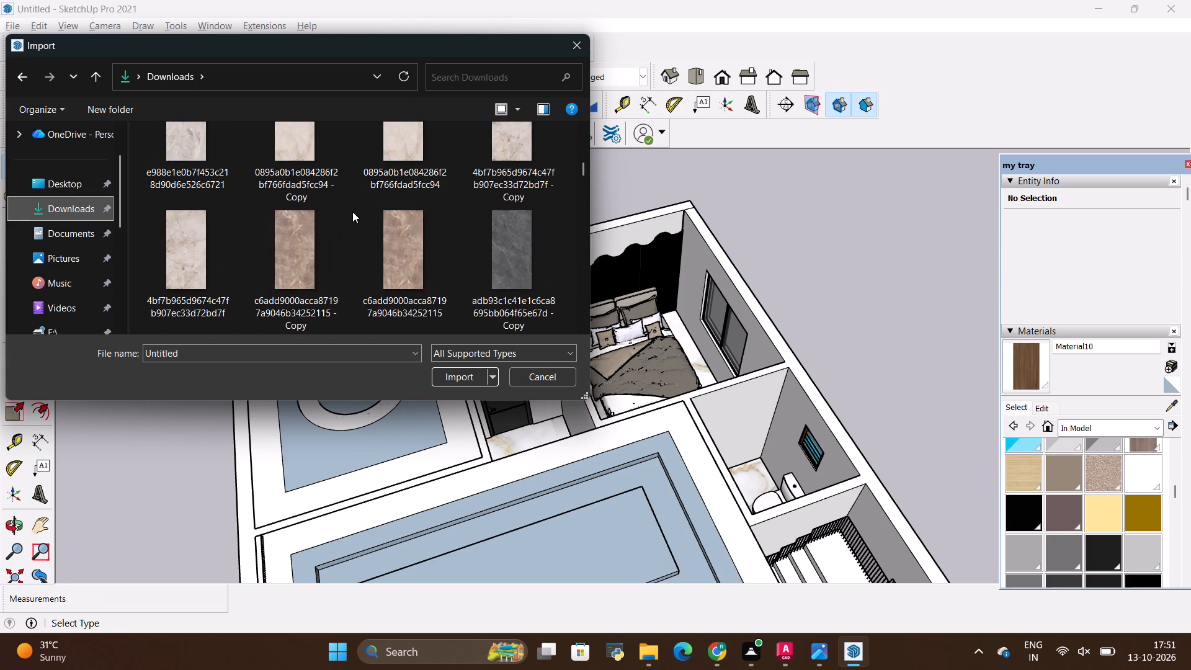
scroll(352, 212, "down", 2)
scroll(352, 212, "up", 18)
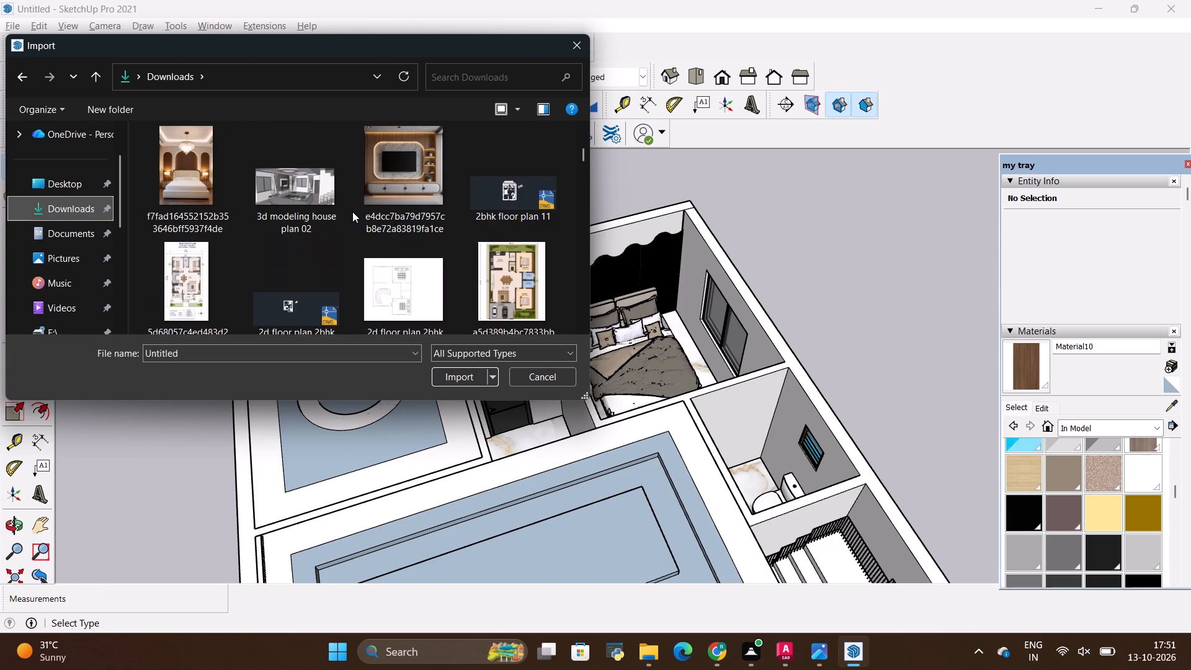
scroll(352, 212, "up", 11)
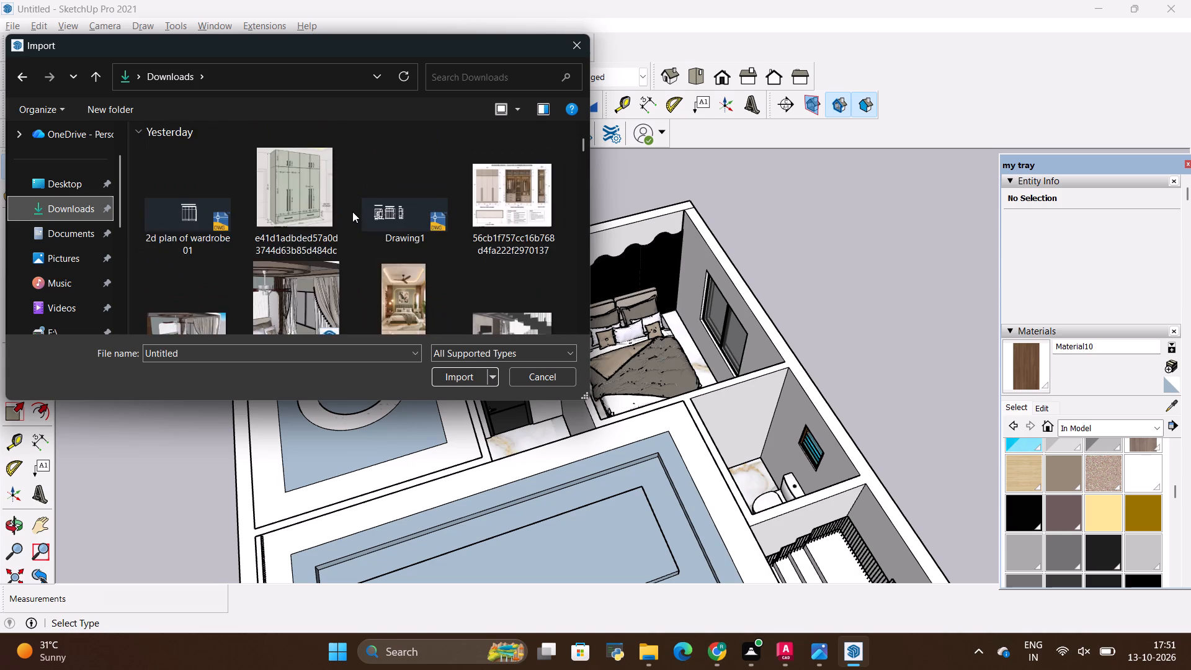
scroll(352, 212, "up", 5)
Examine the older Downloads models beyond the colour textures, including the fan, desk lamp, F9, Untitled (3) bed and TV UNIT 01.
scroll(352, 212, "down", 13)
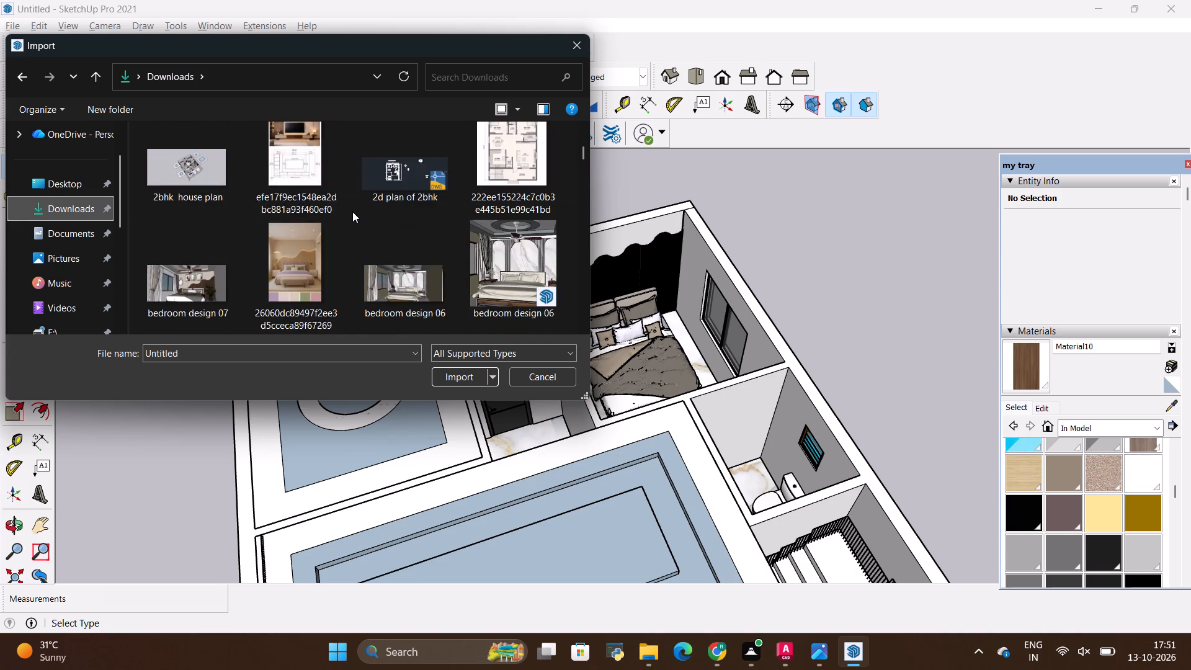
scroll(352, 212, "down", 20)
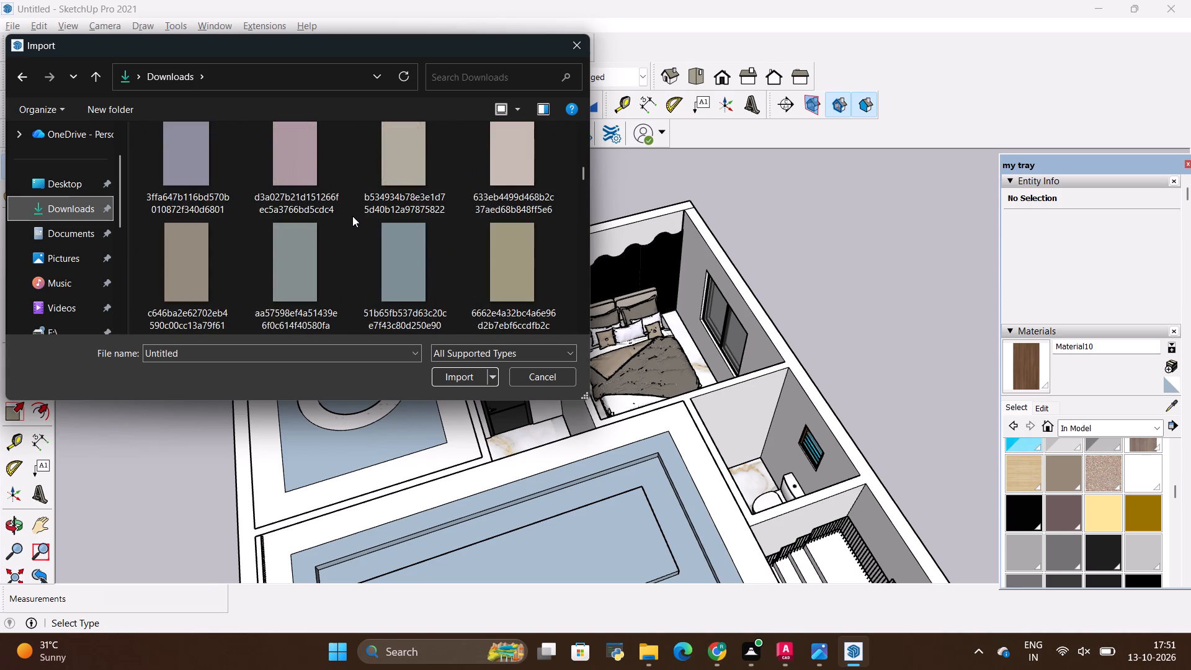
scroll(352, 216, "down", 11)
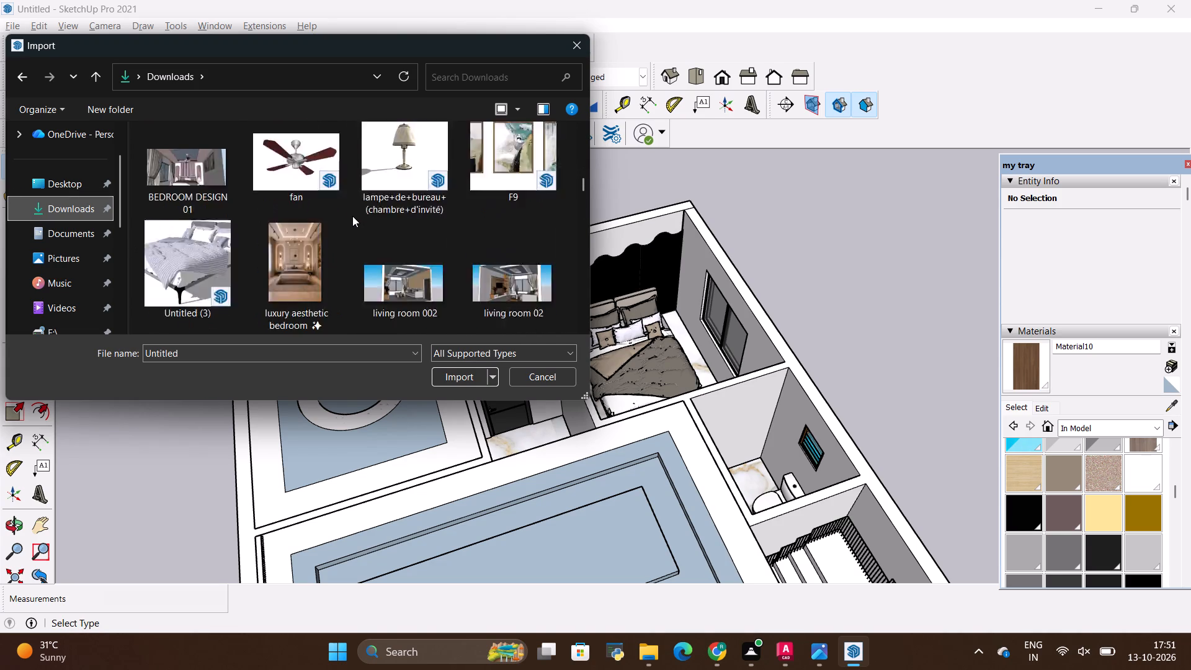
scroll(352, 216, "down", 2)
scroll(352, 216, "up", 5)
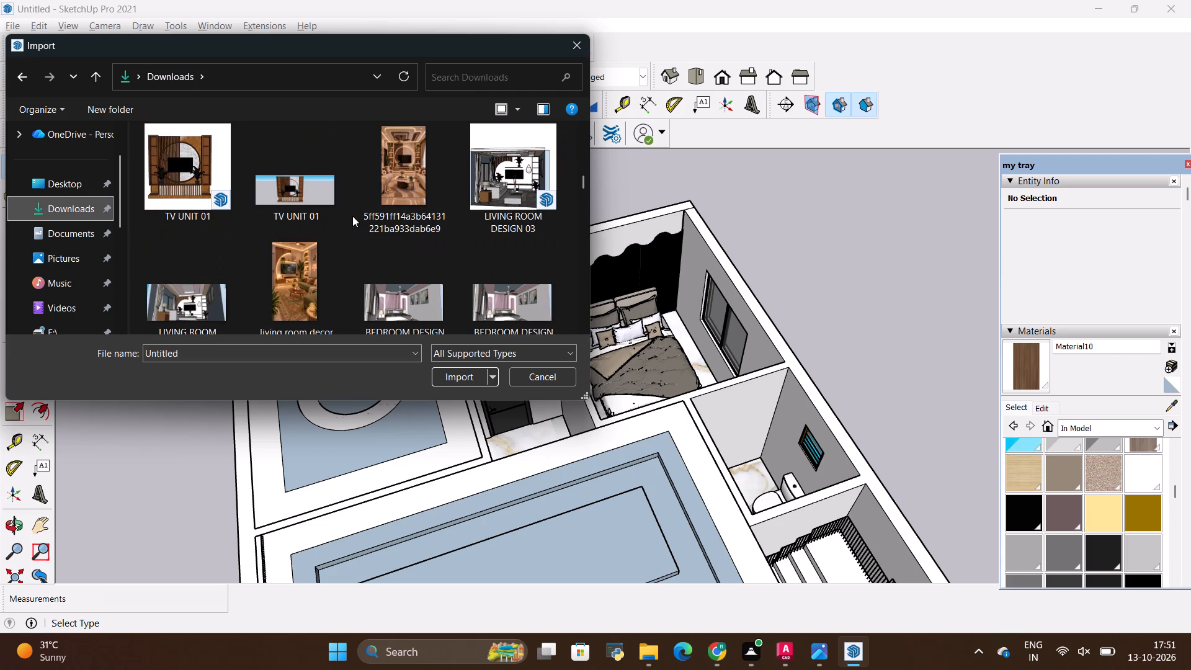
Look over the living room unit 01, sofa, HOUSE FLOOR PLAN 11 and 2BHK HOUSE PLAN 09 files in Downloads.
scroll(352, 216, "down", 5)
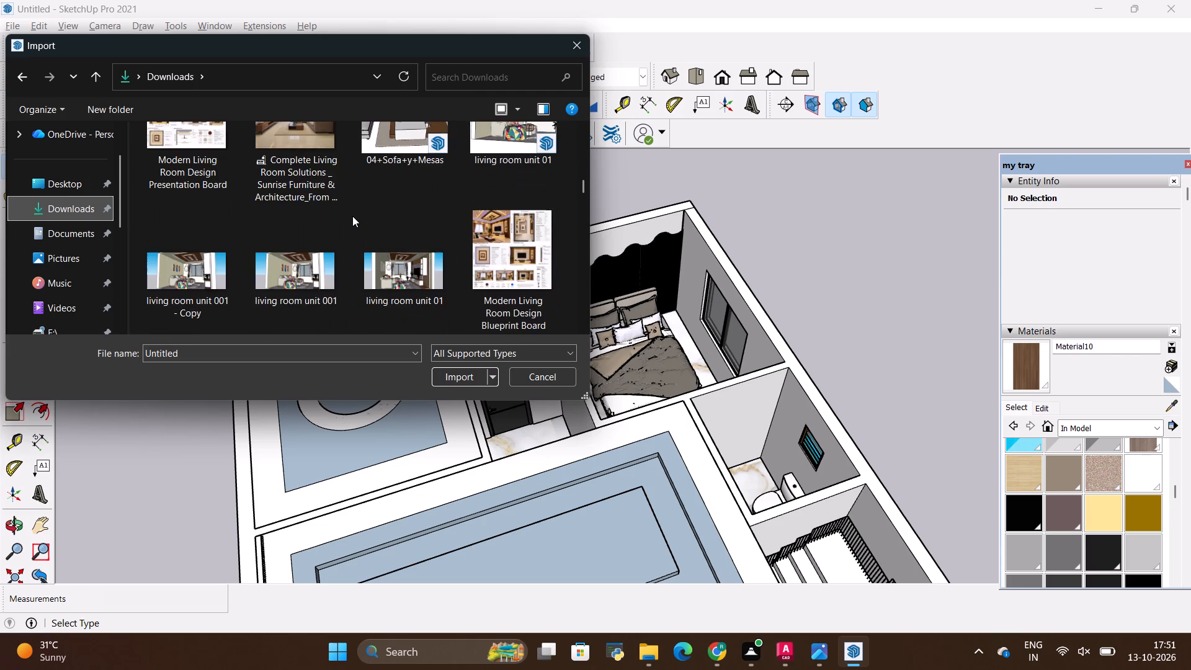
scroll(352, 216, "down", 1)
scroll(352, 216, "up", 2)
scroll(352, 216, "down", 4)
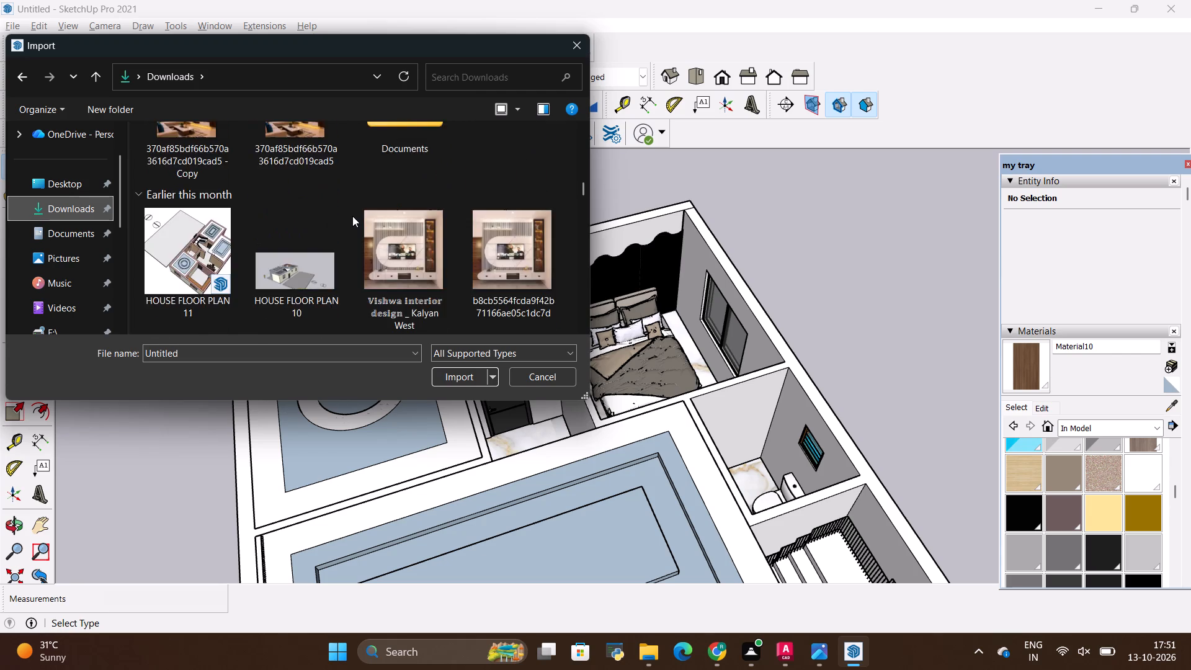
scroll(352, 216, "down", 4)
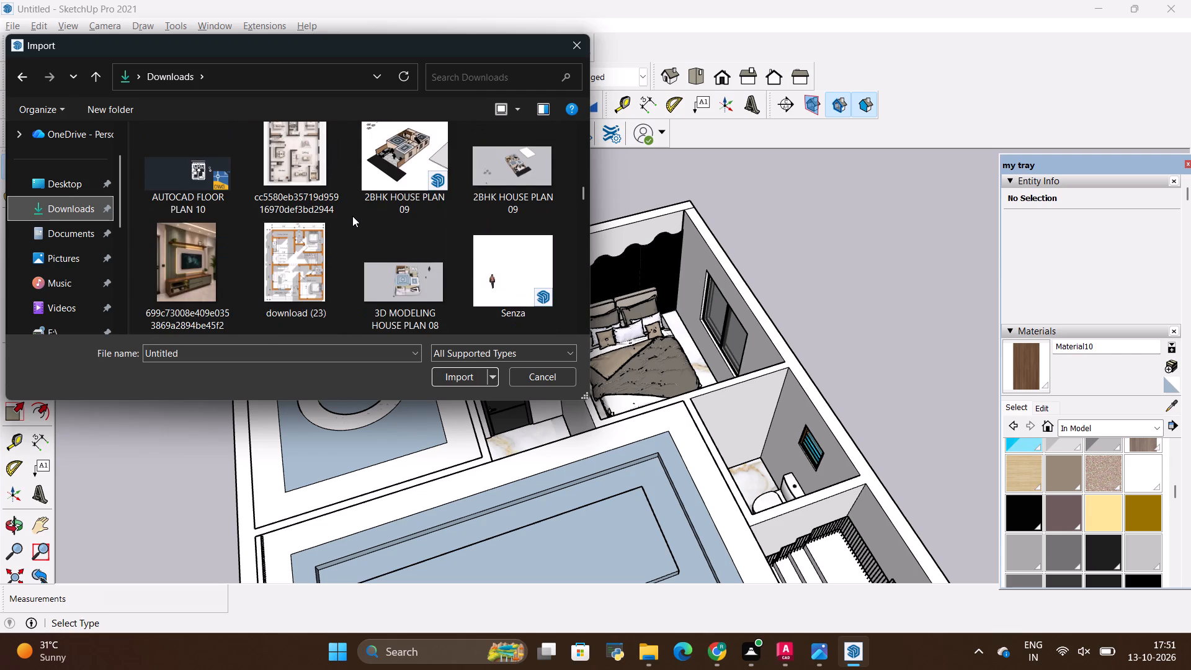
Check the AutoCAD floor plans, sofa models and TV unit files among this month's earlier Downloads for furnishings.
scroll(352, 216, "down", 4)
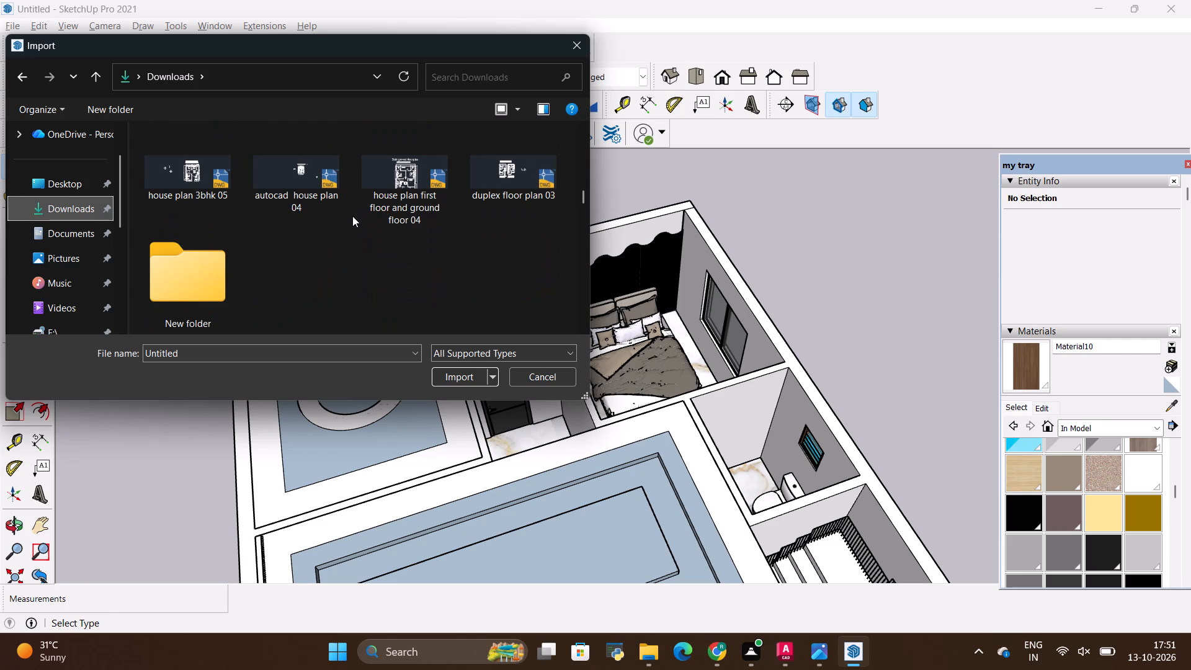
scroll(352, 216, "down", 4)
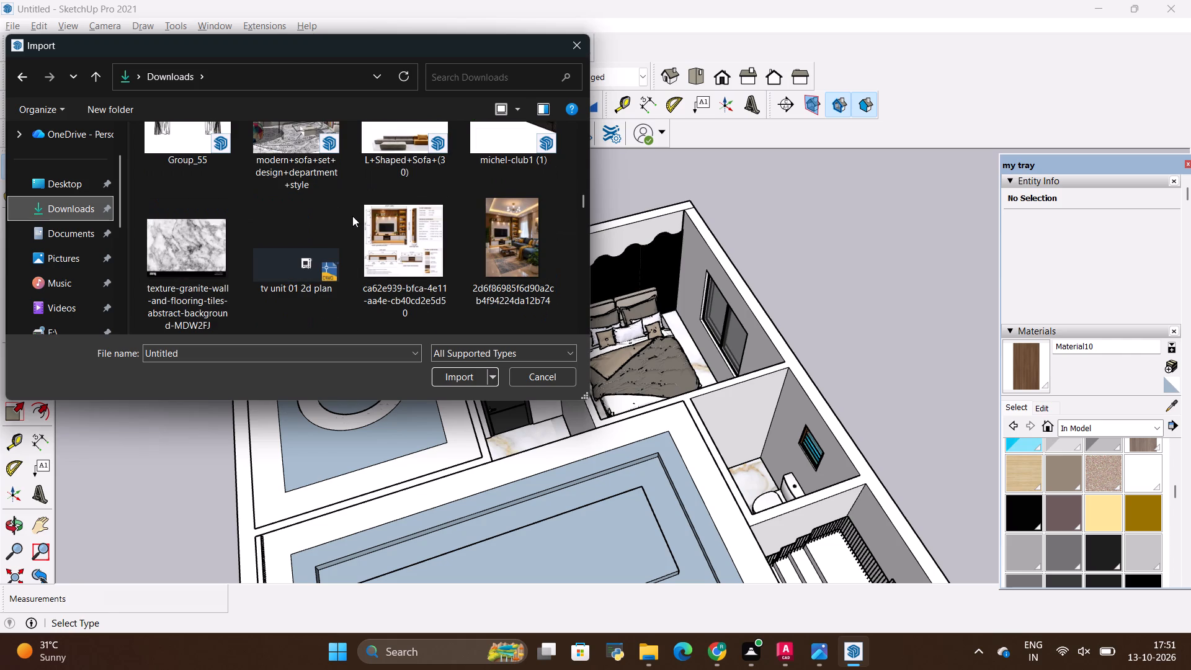
scroll(352, 216, "up", 5)
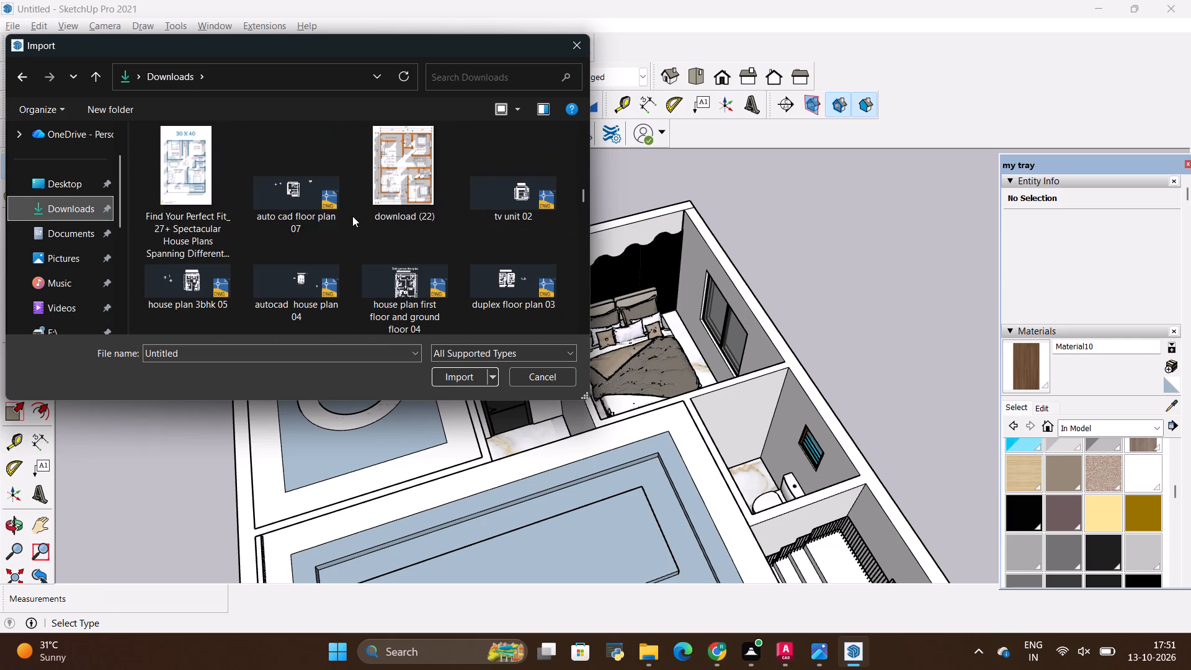
scroll(85, 239, "down", 3)
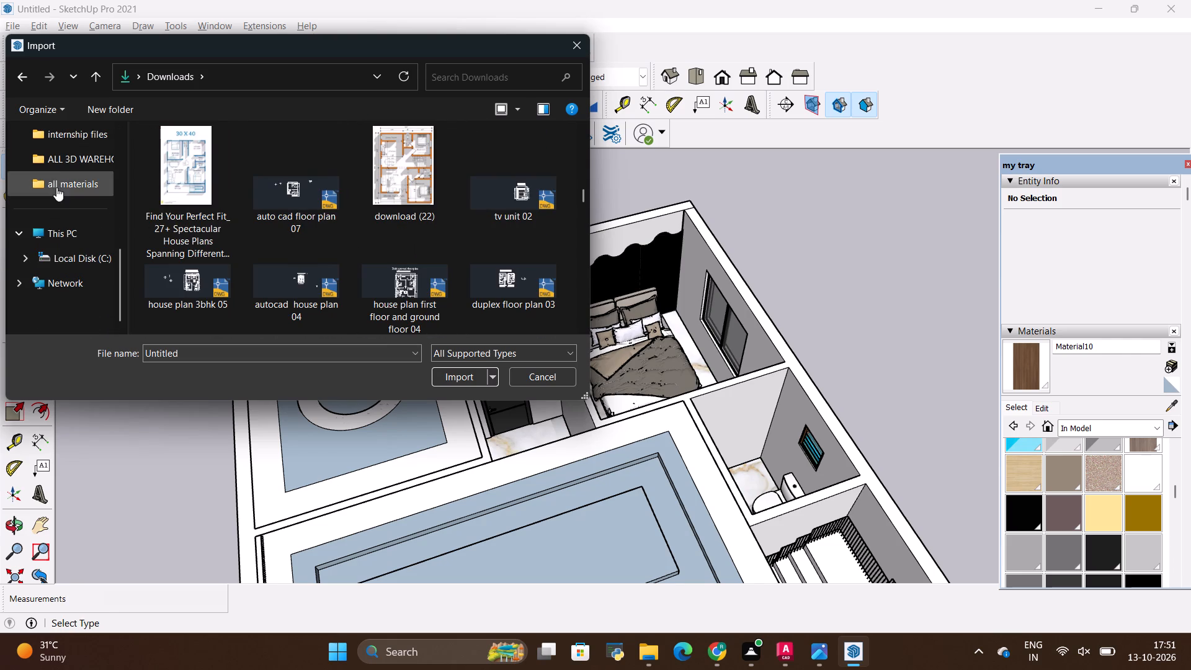
Import the Group_55 curtains from the ALL 3D WAREHOUSE ITEMS folder and place them outside the house beside the bedroom's window wall.
left_click(61, 165)
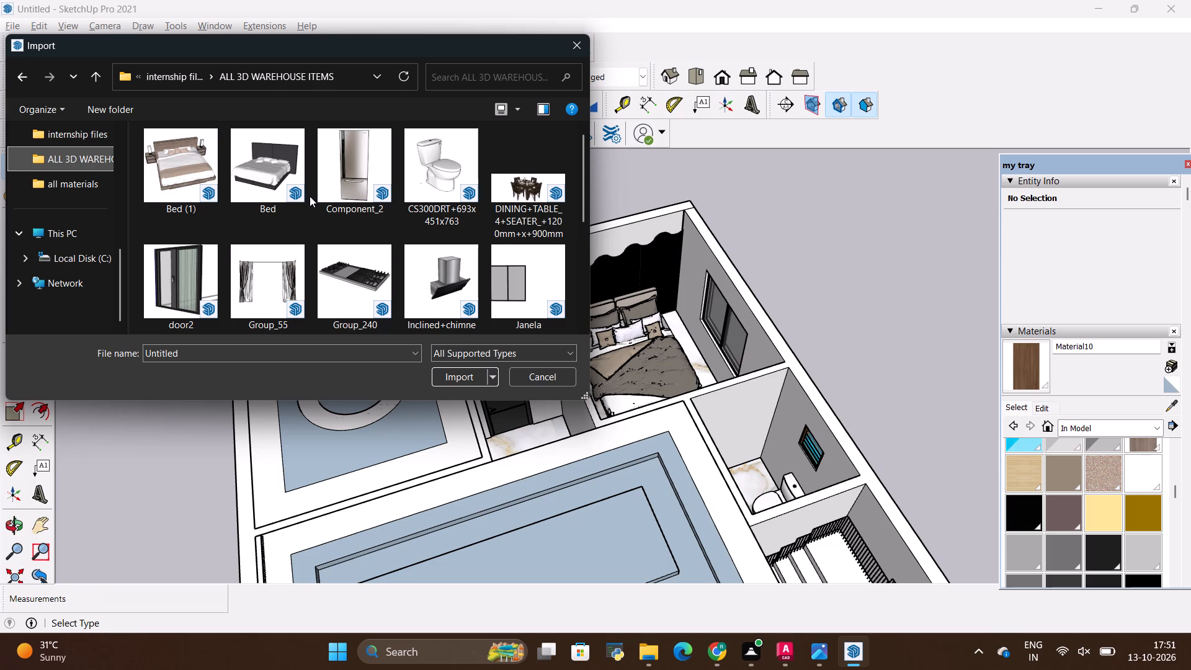
scroll(310, 190, "up", 3)
scroll(310, 190, "down", 3)
scroll(310, 190, "up", 7)
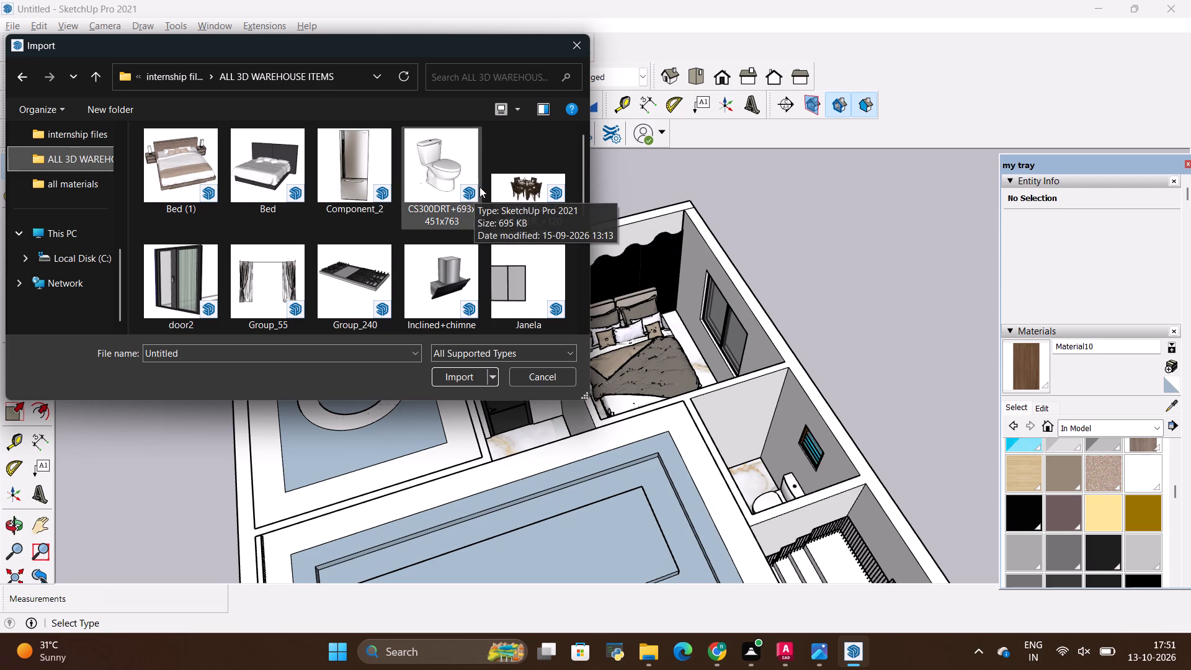
scroll(480, 187, "down", 2)
scroll(479, 187, "up", 3)
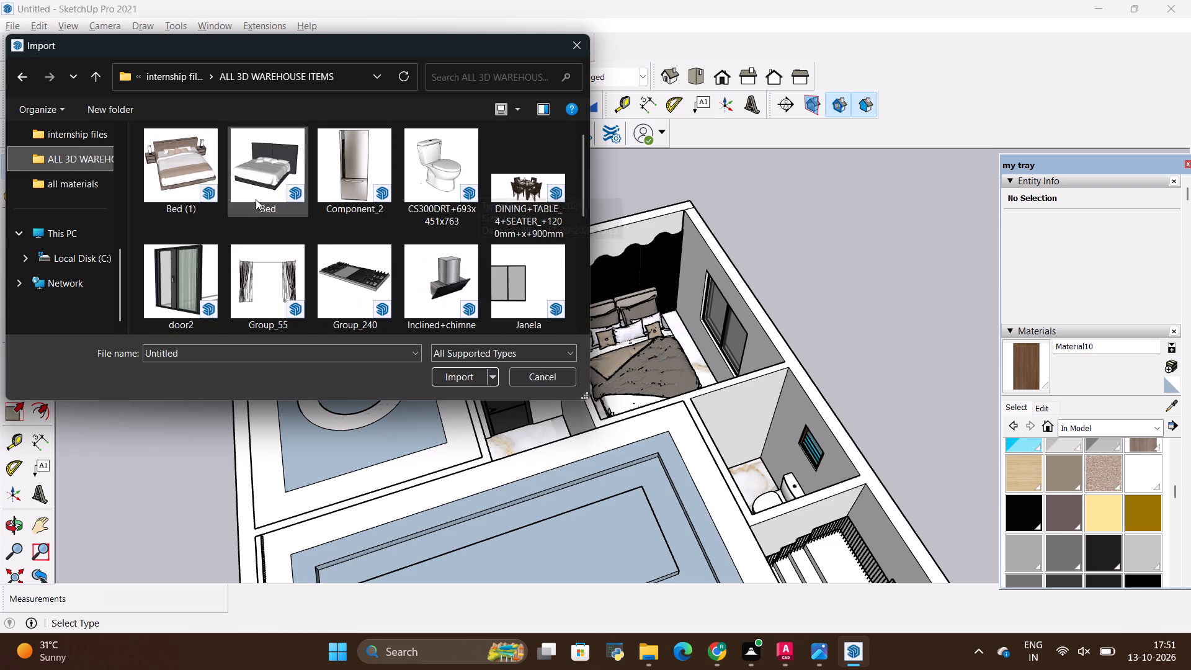
left_click(282, 259)
left_click(466, 383)
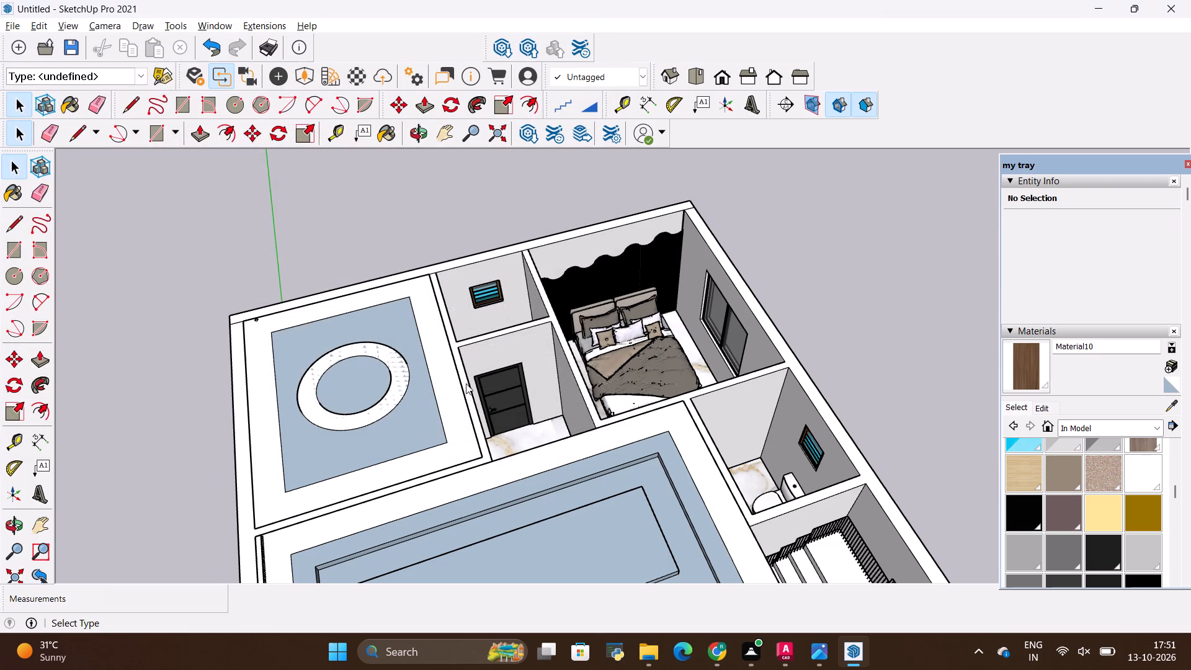
scroll(213, 265, "down", 8)
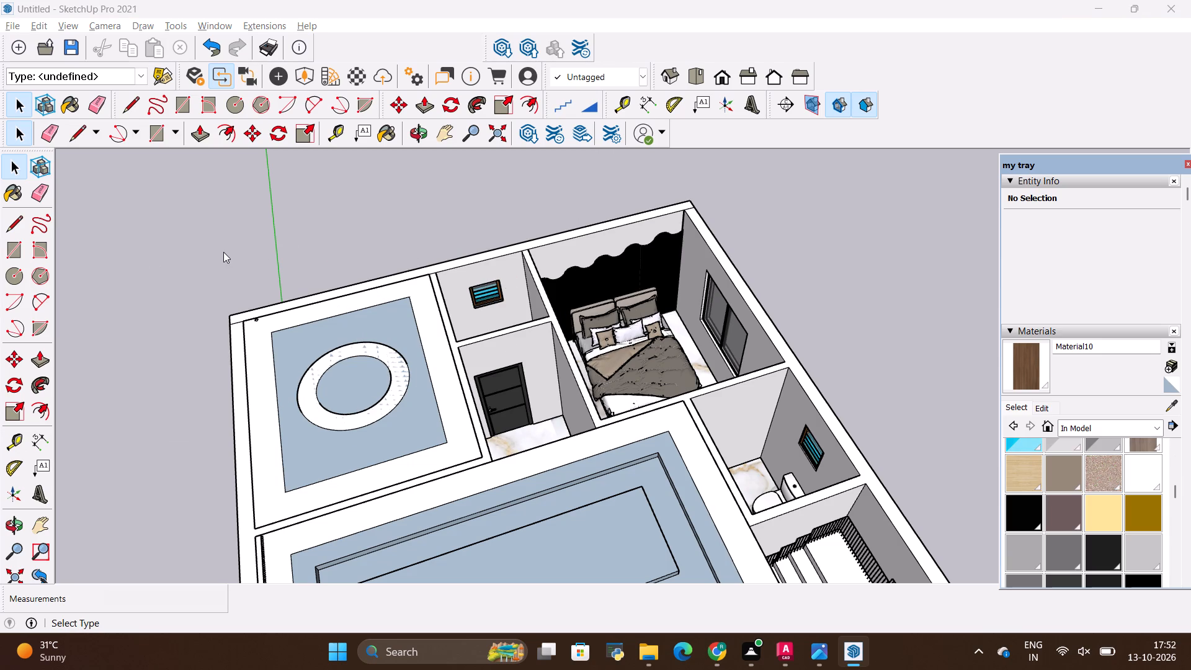
left_click(711, 382)
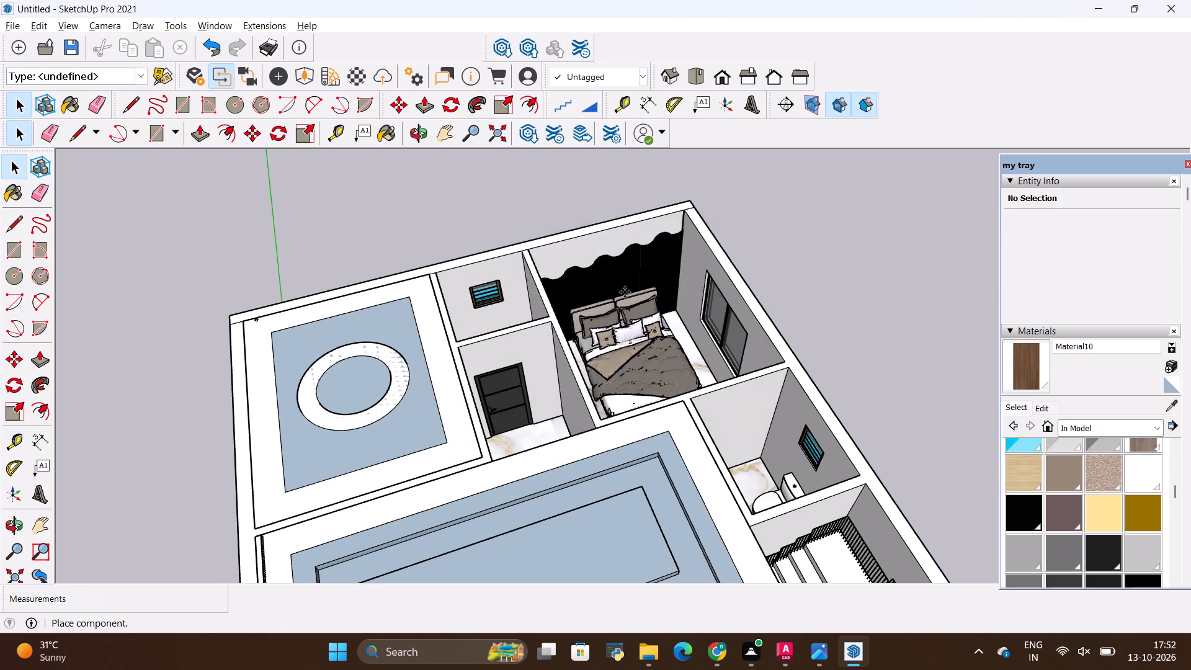
scroll(335, 295, "down", 4)
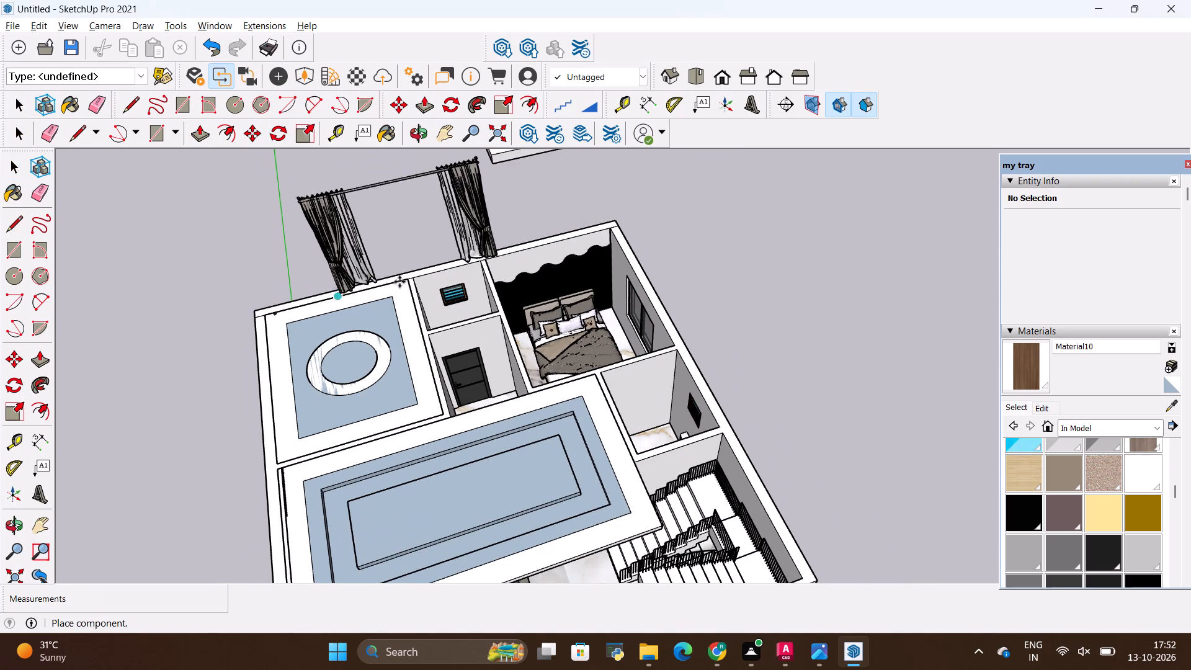
left_click(690, 318)
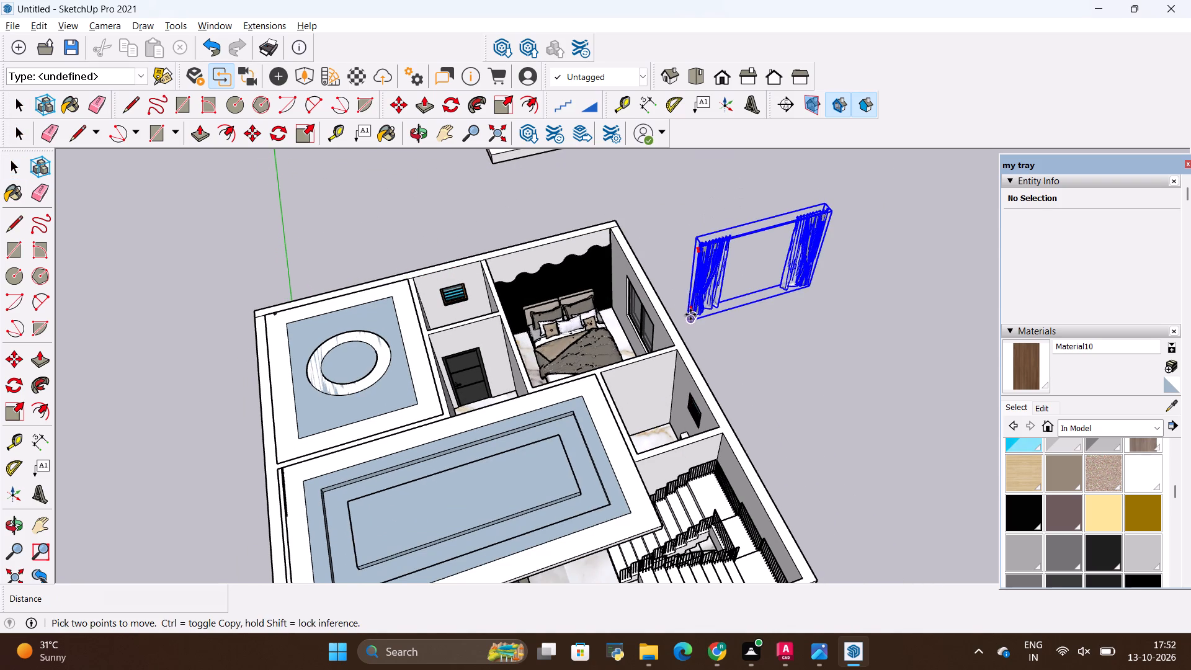
Rotate the imported curtains 90 degrees on the ground plane so they run parallel to the bedroom's window wall.
key("space")
left_click(632, 244)
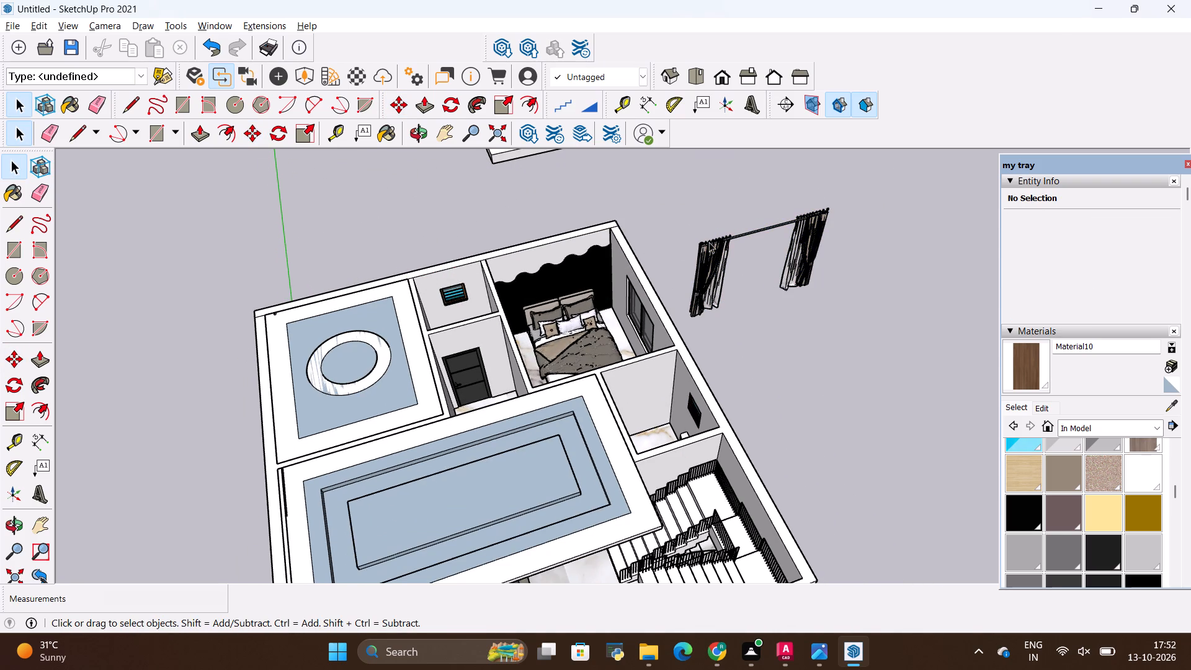
left_click(720, 276)
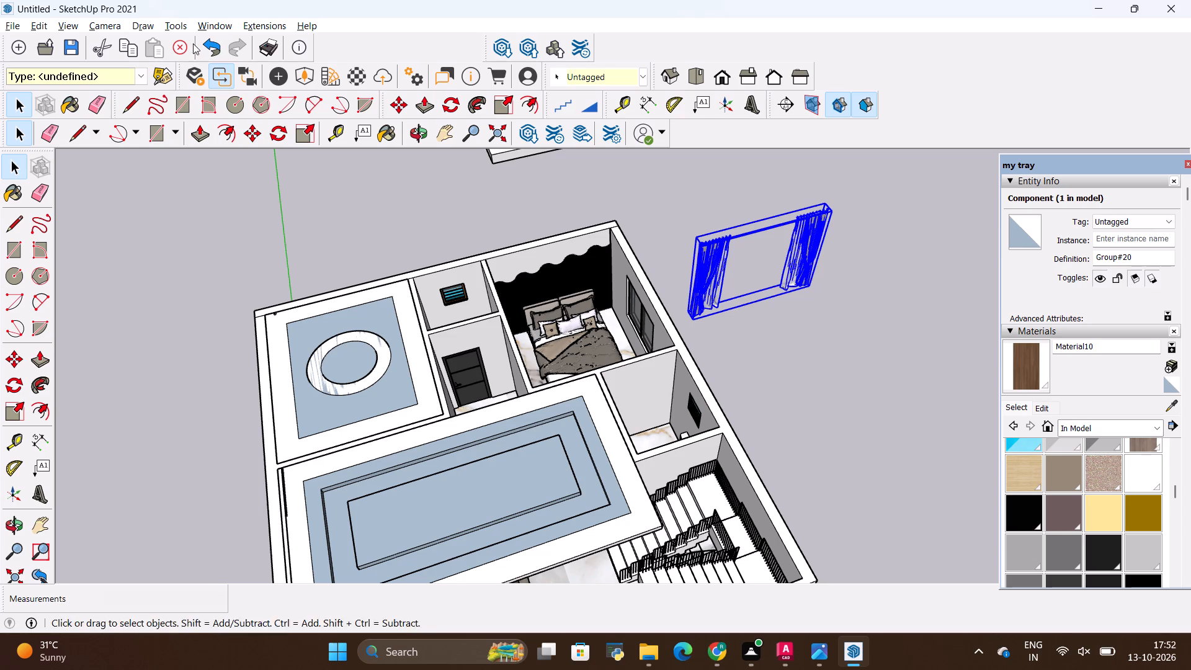
left_click(450, 104)
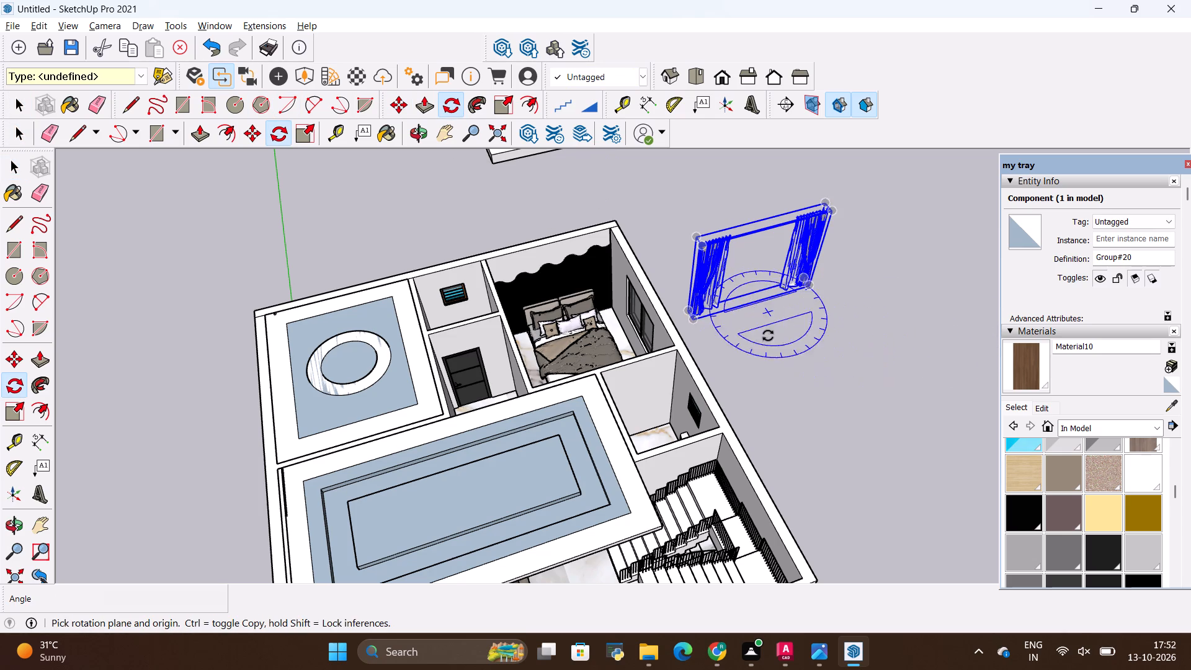
left_click(725, 334)
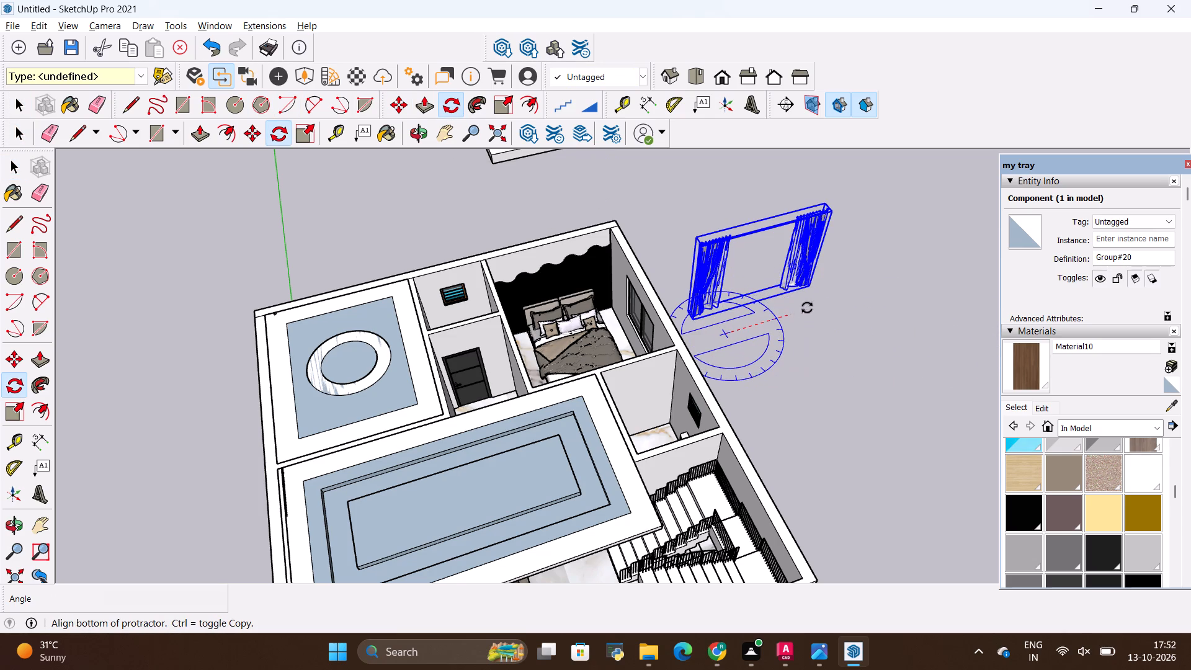
left_click(821, 304)
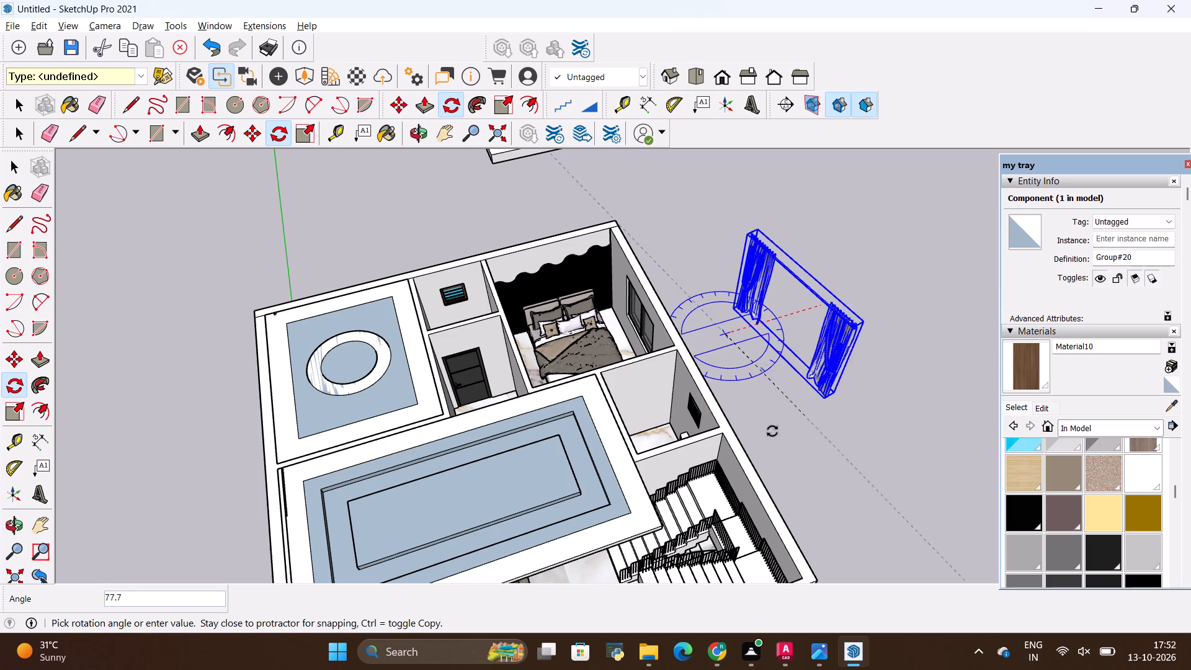
left_click(776, 435)
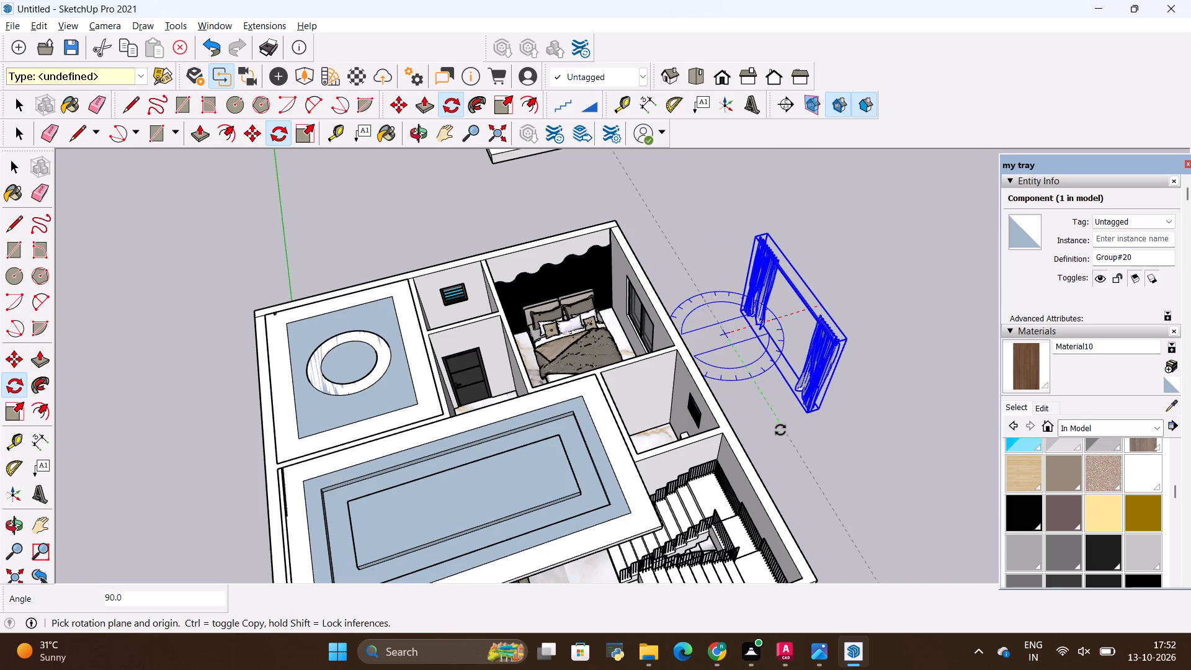
key("space")
left_click(780, 415)
left_click(803, 385)
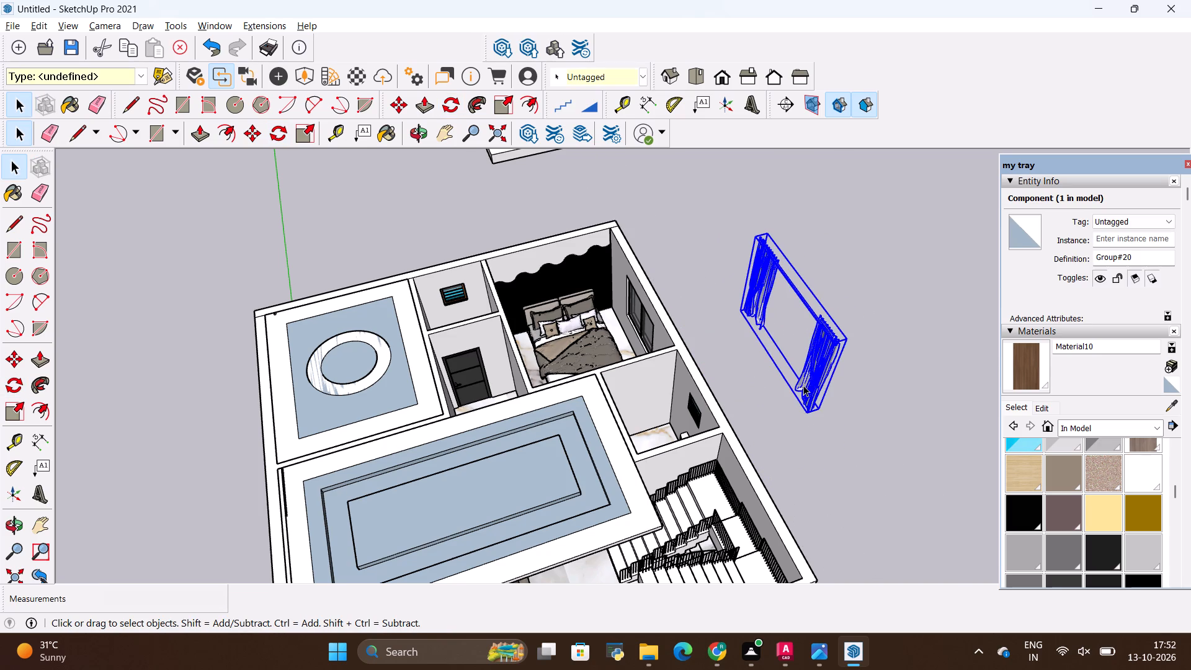
Scale the curtains down to about 0.83 of their width and 0.81 of their height.
scroll(803, 375, "up", 4)
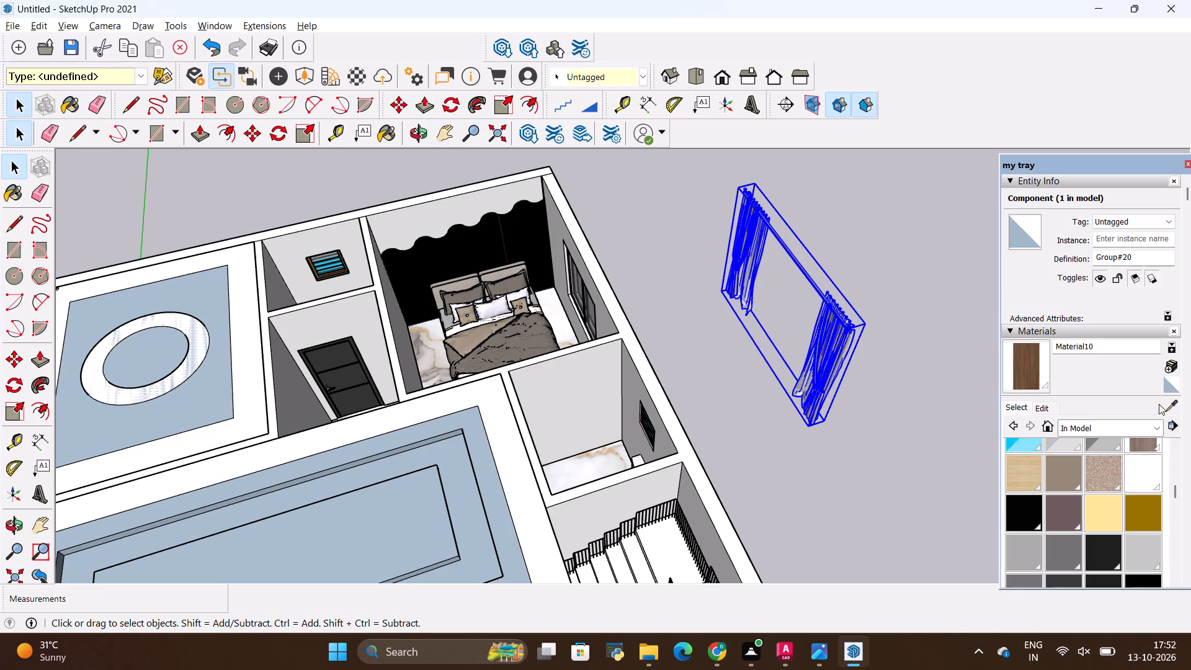
scroll(841, 324, "up", 4)
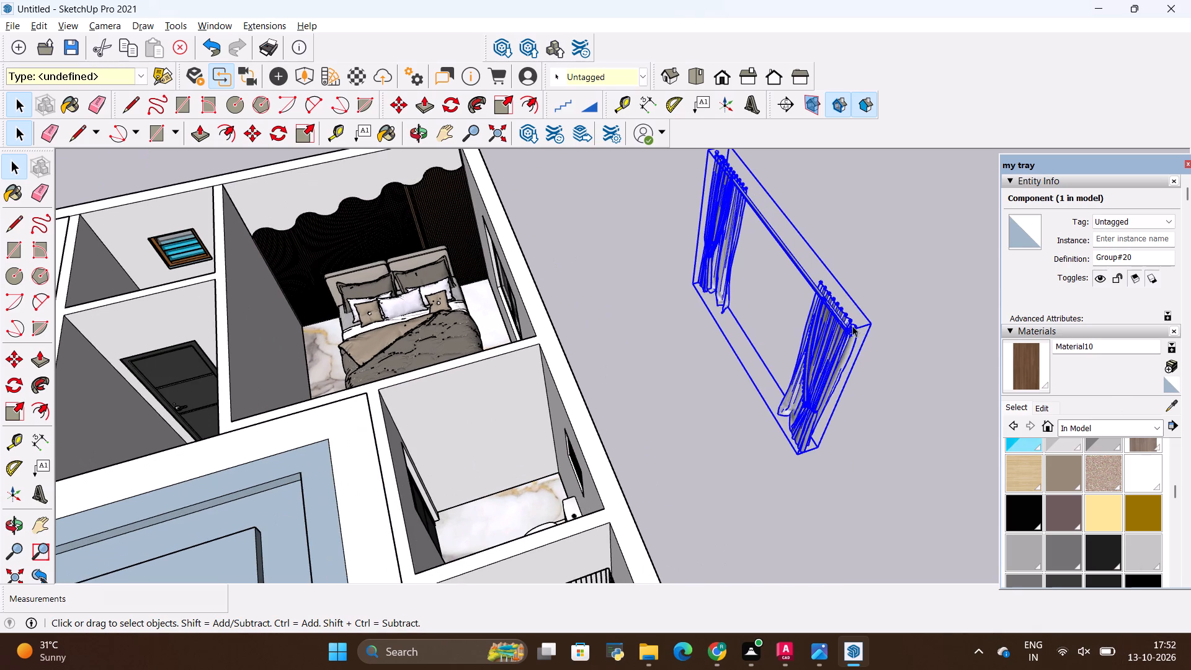
key("s")
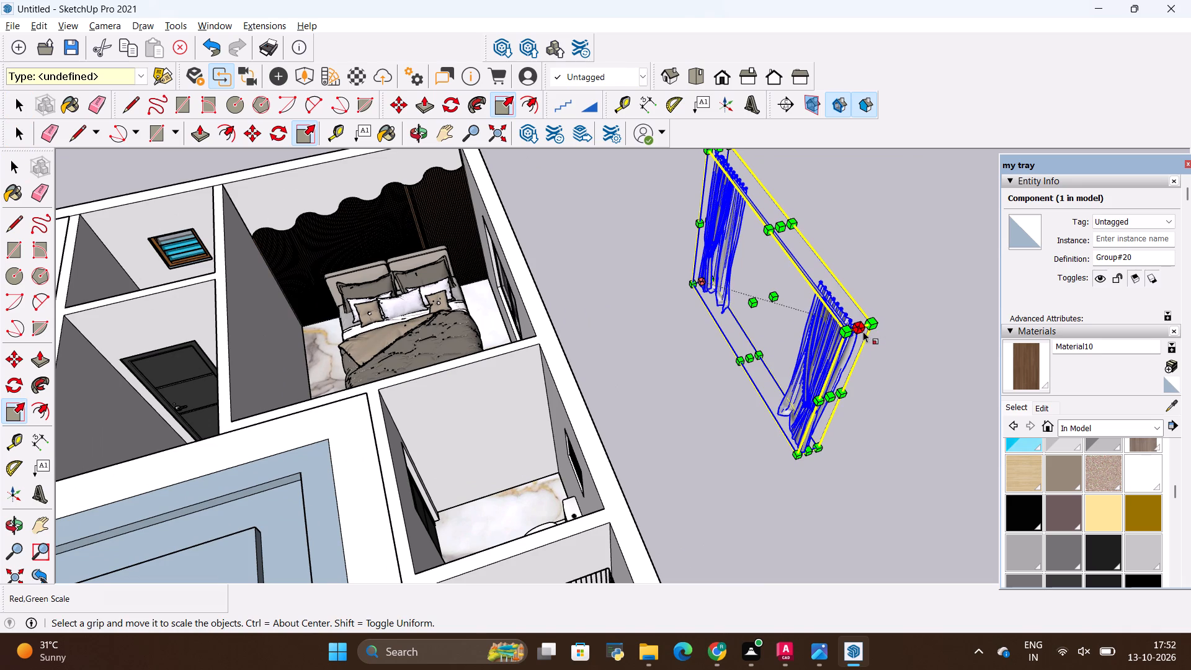
left_click(862, 331)
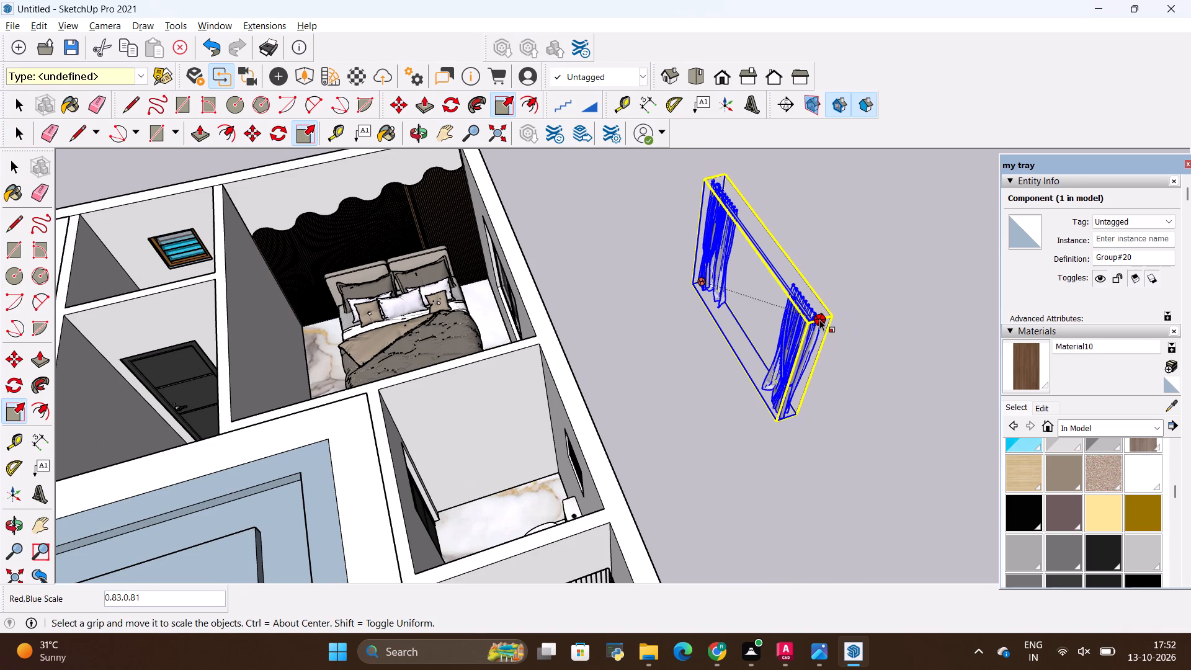
left_click(819, 319)
key("space")
left_click(845, 385)
Move the curtains by their upper corner into the bedroom, against the window wall at the top corner beside the bathroom.
scroll(832, 395, "down", 5)
middle_click_drag(763, 396, 966, 406)
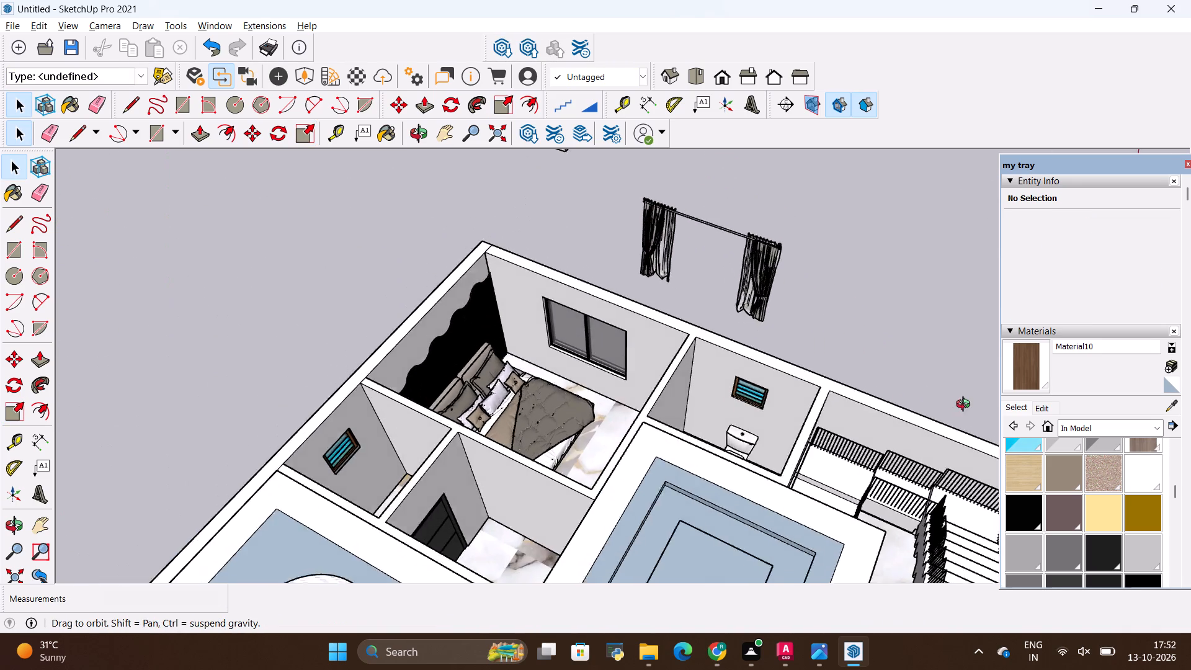
middle_click_drag(966, 406, 911, 395)
left_click(759, 288)
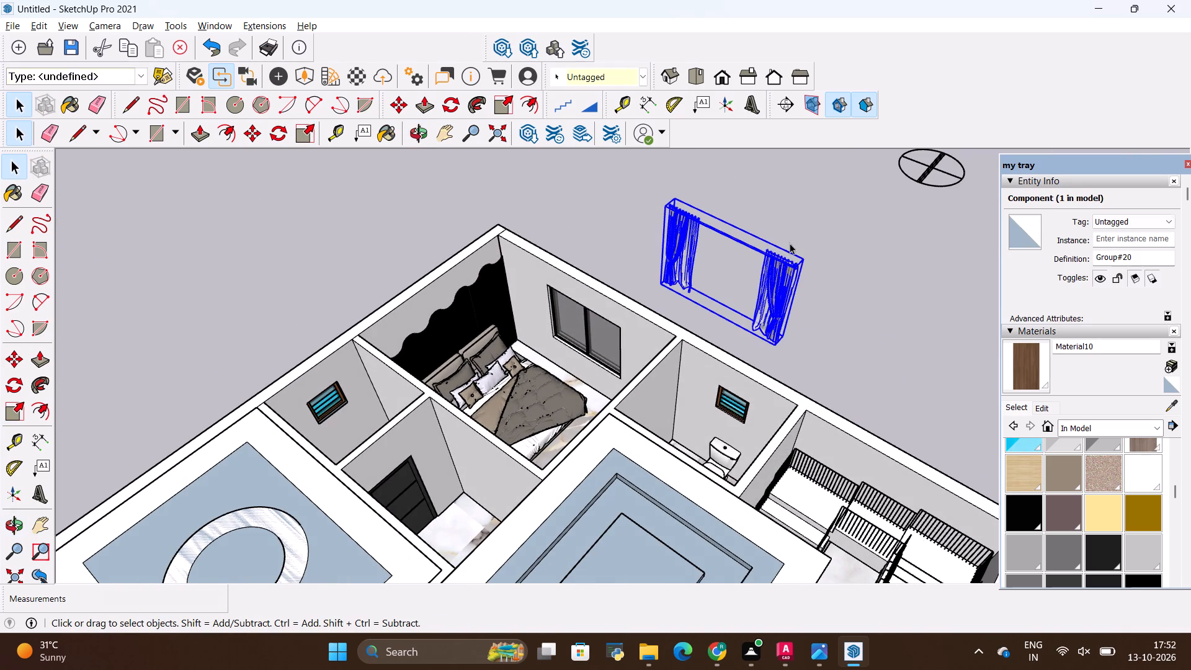
key("m")
left_click(806, 259)
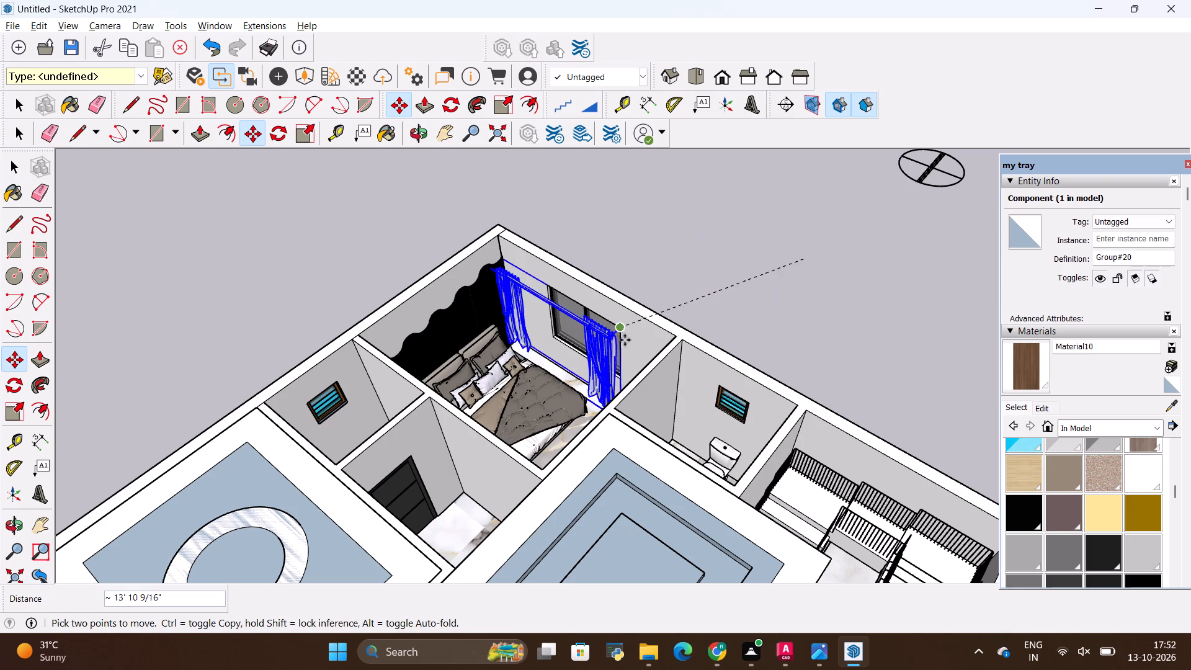
left_click(670, 335)
scroll(543, 344, "down", 2)
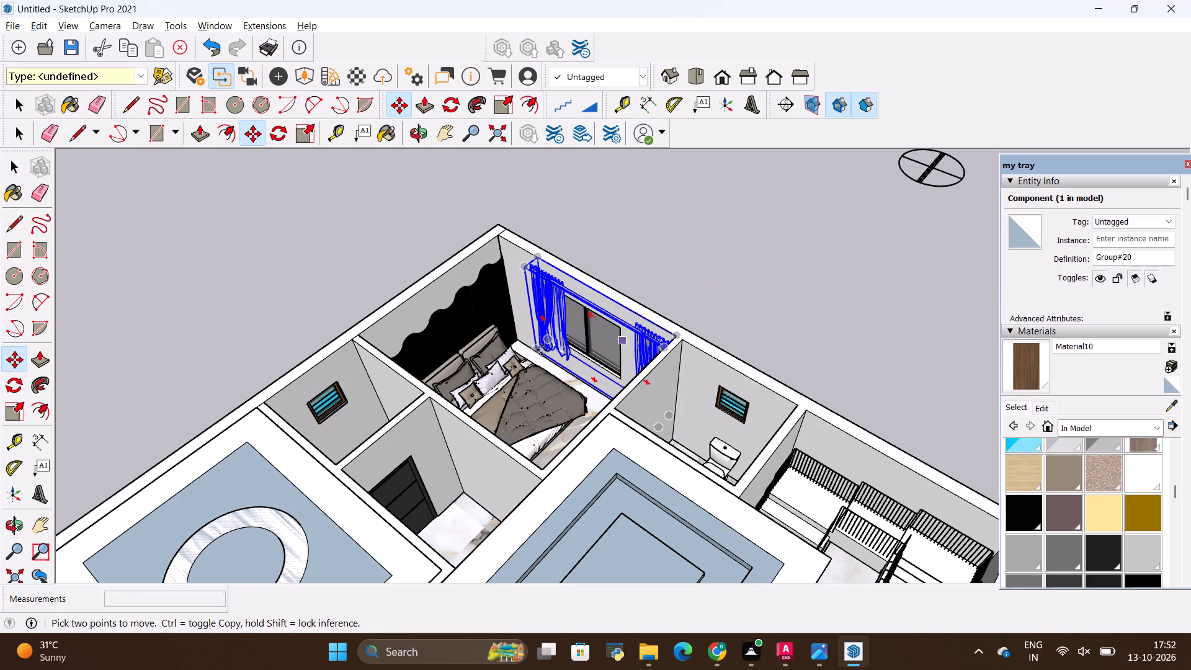
scroll(523, 378, "down", 1)
middle_click_drag(523, 378, 848, 357)
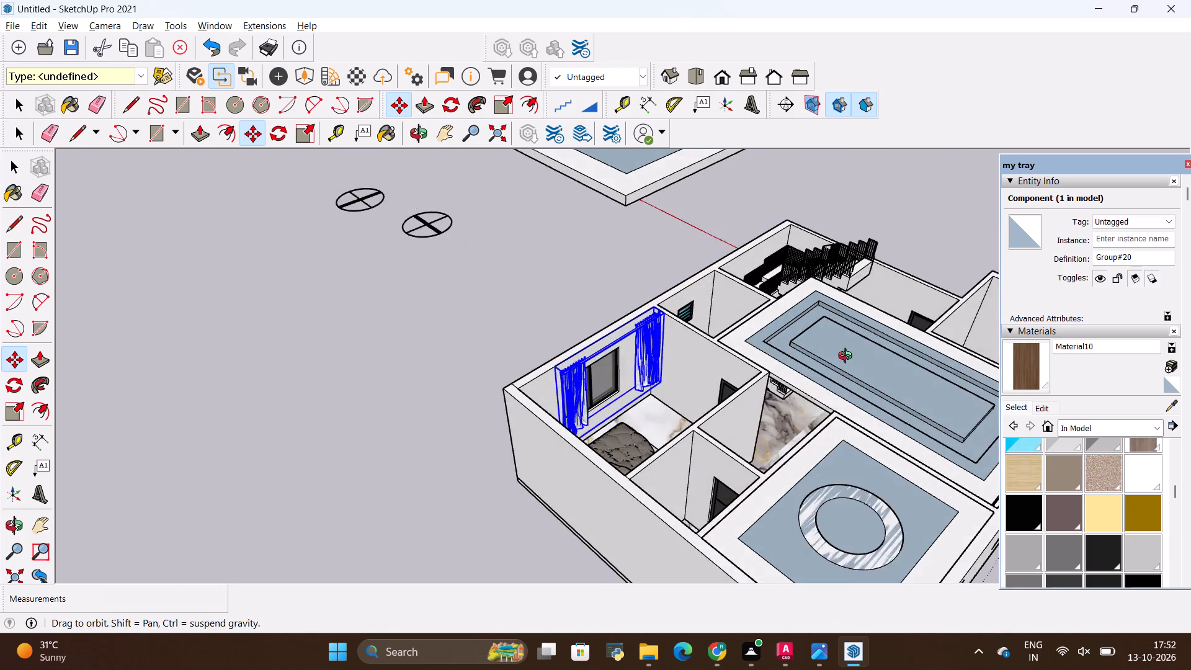
middle_click_drag(848, 357, 700, 400)
scroll(485, 380, "up", 9)
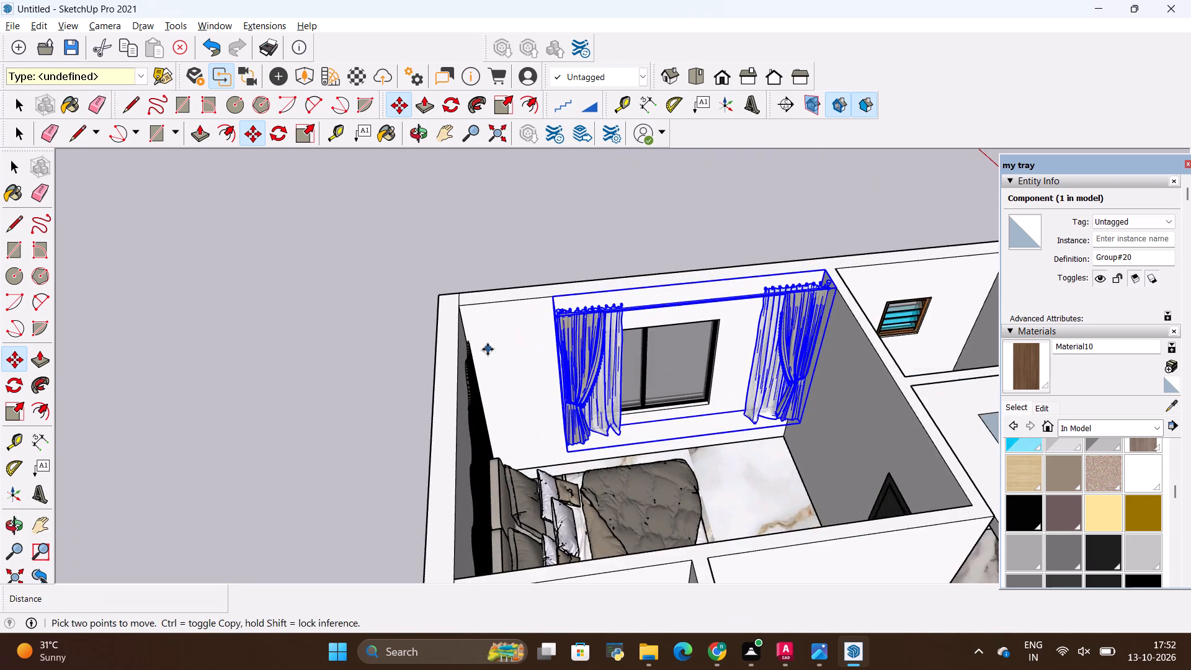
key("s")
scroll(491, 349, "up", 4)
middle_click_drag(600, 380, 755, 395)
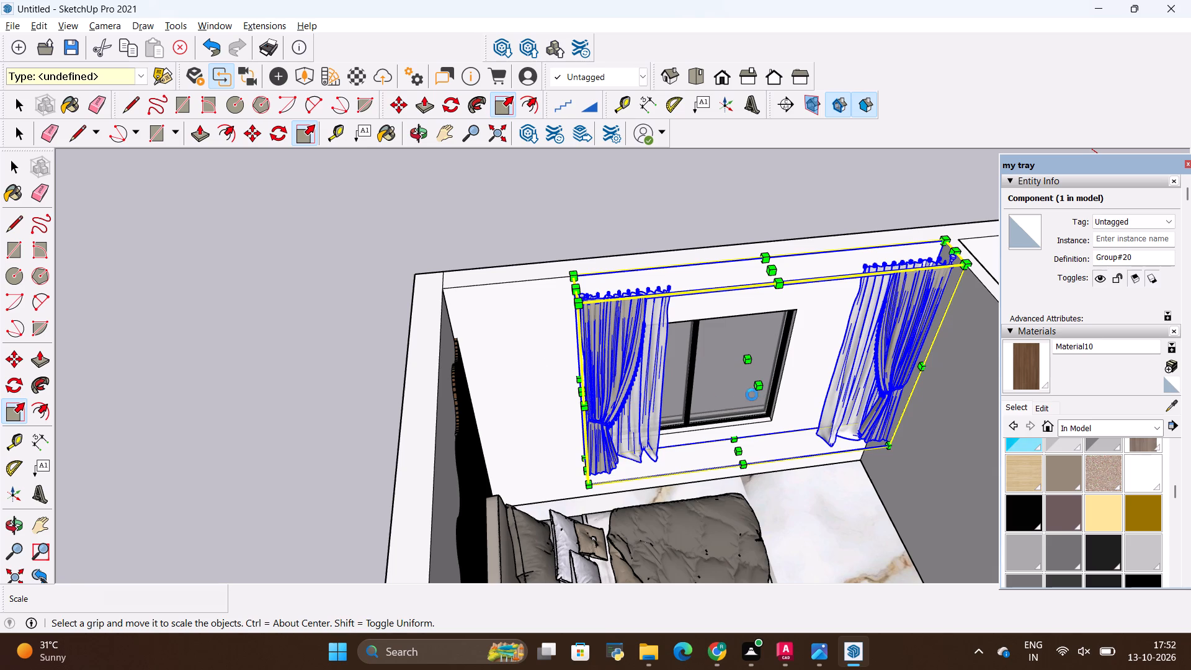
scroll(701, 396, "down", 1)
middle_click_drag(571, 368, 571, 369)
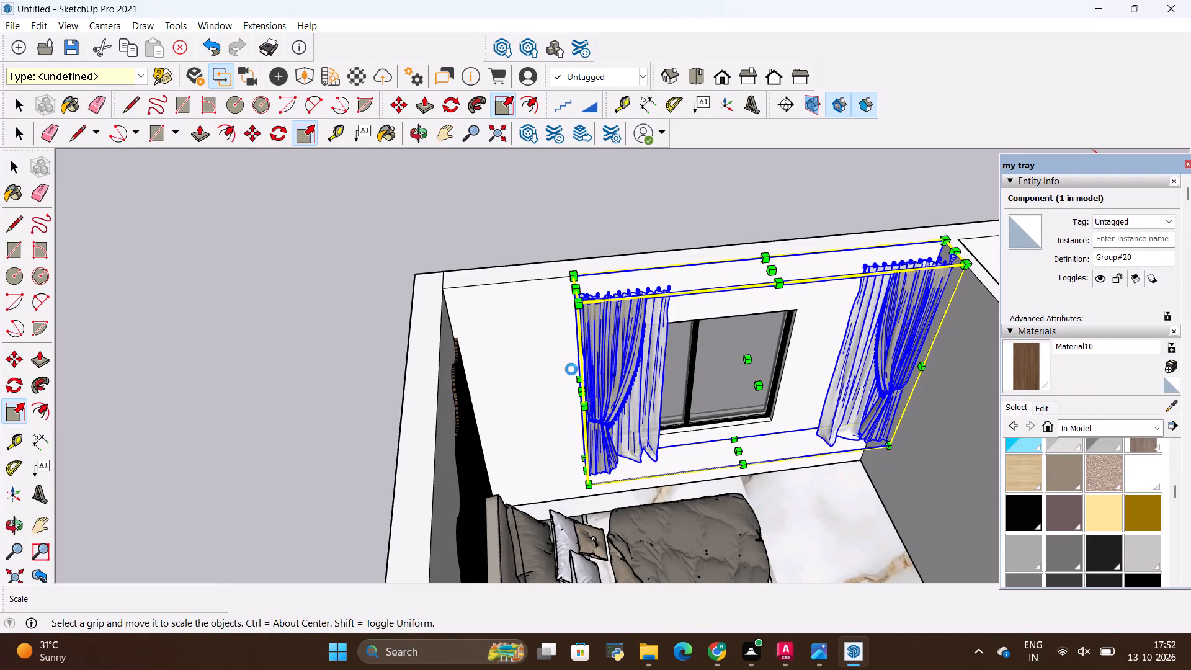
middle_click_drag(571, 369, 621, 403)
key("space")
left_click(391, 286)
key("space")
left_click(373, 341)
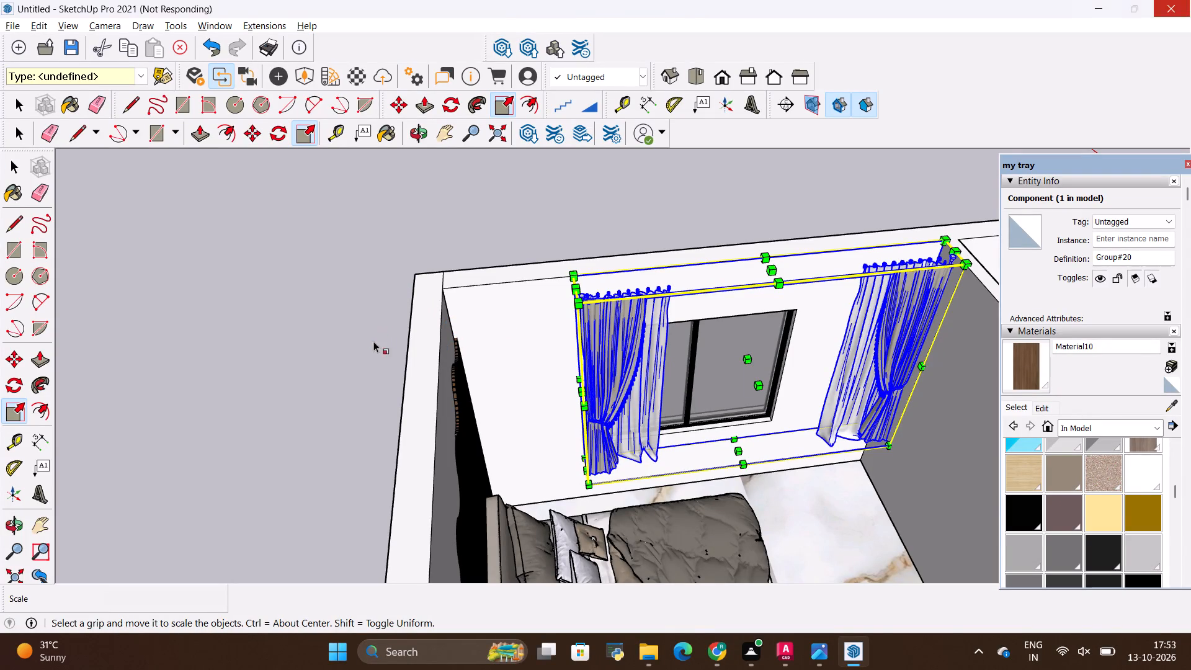
Widen the curtains along the window wall toward the headboard wall so they span the wall on both sides of the window.
scroll(637, 363, "up", 2)
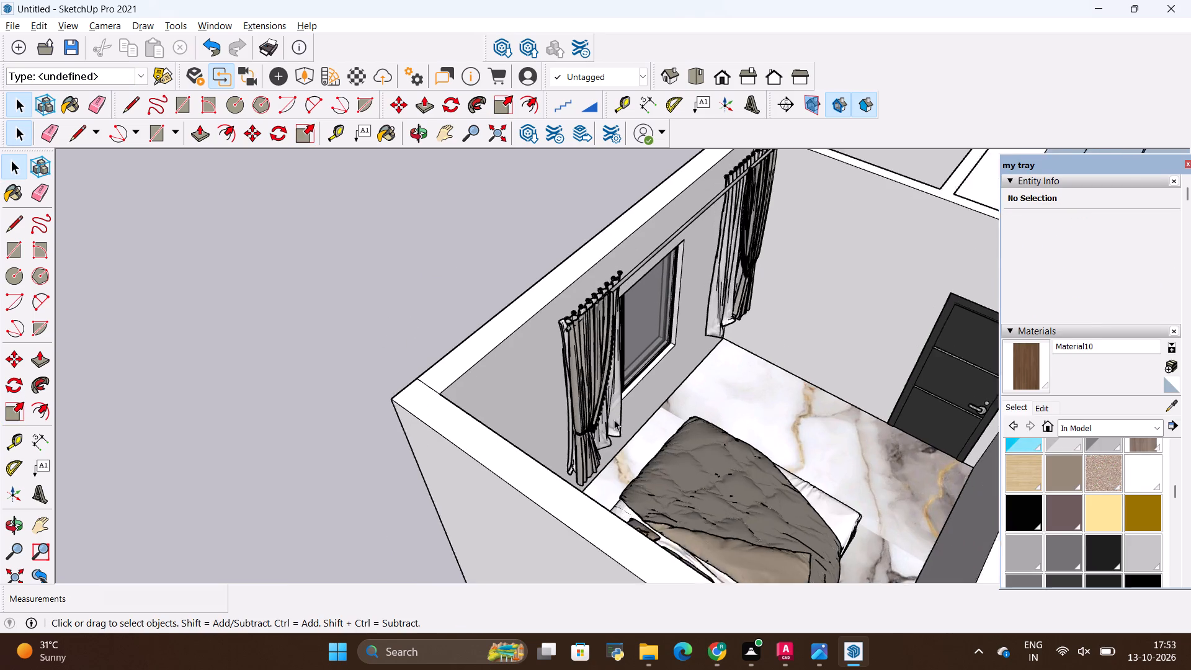
scroll(604, 452, "up", 3)
scroll(555, 443, "up", 6)
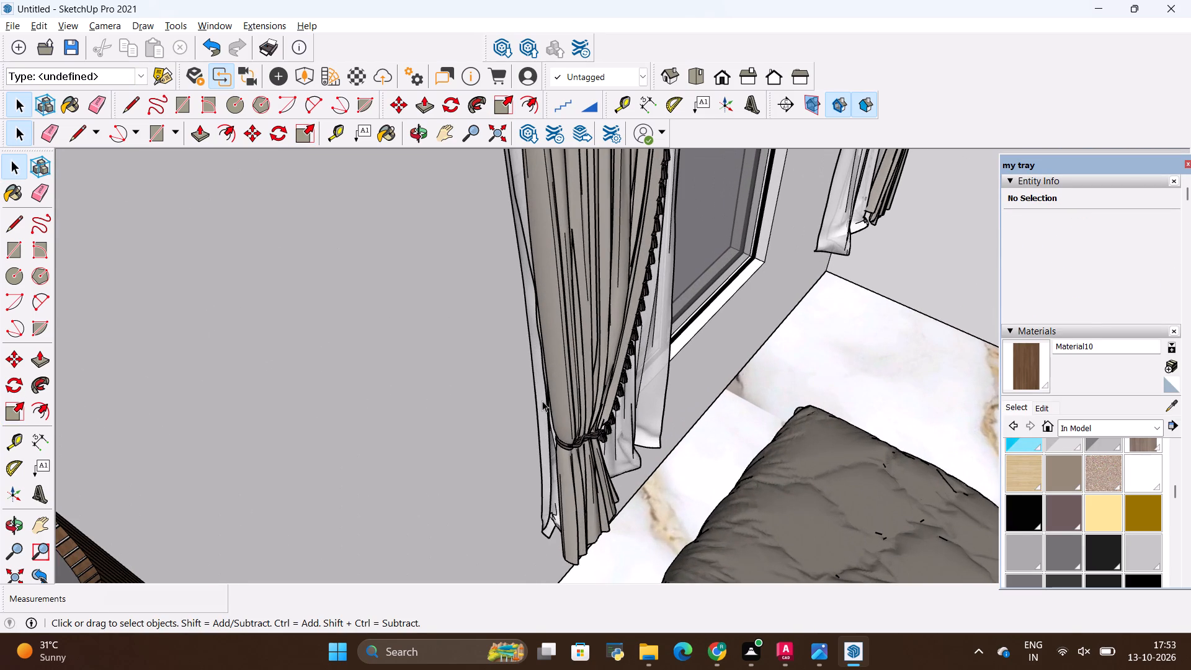
key("s")
scroll(543, 418, "down", 12)
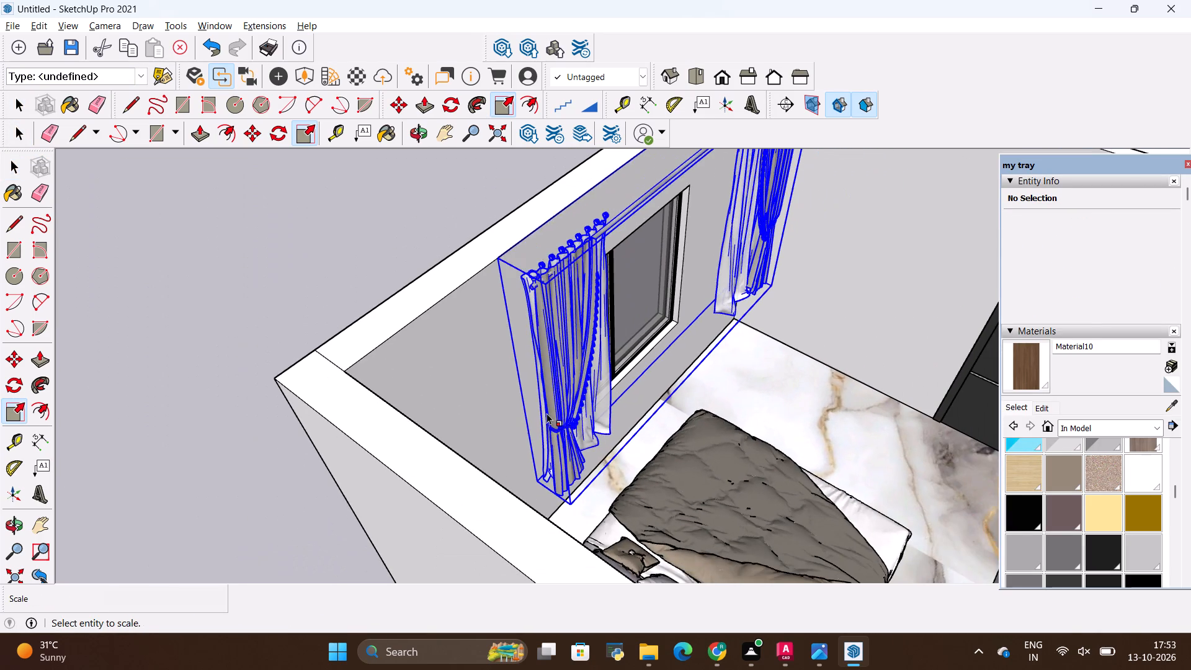
key("s")
left_click_drag(536, 403, 532, 409)
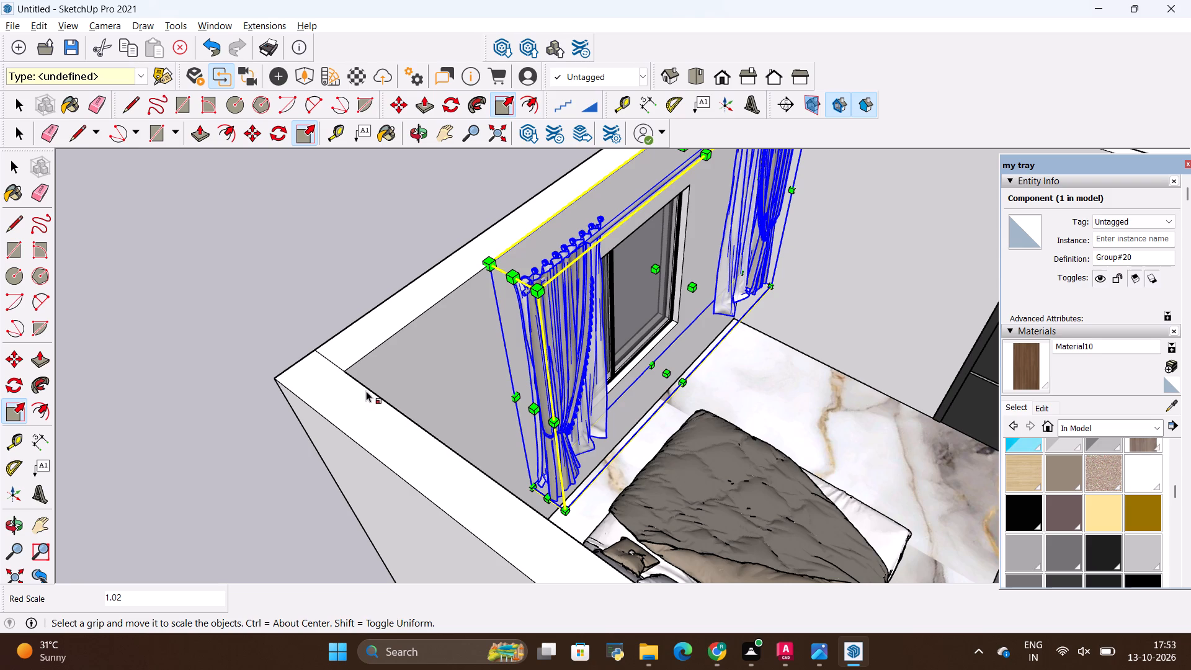
key("Escape")
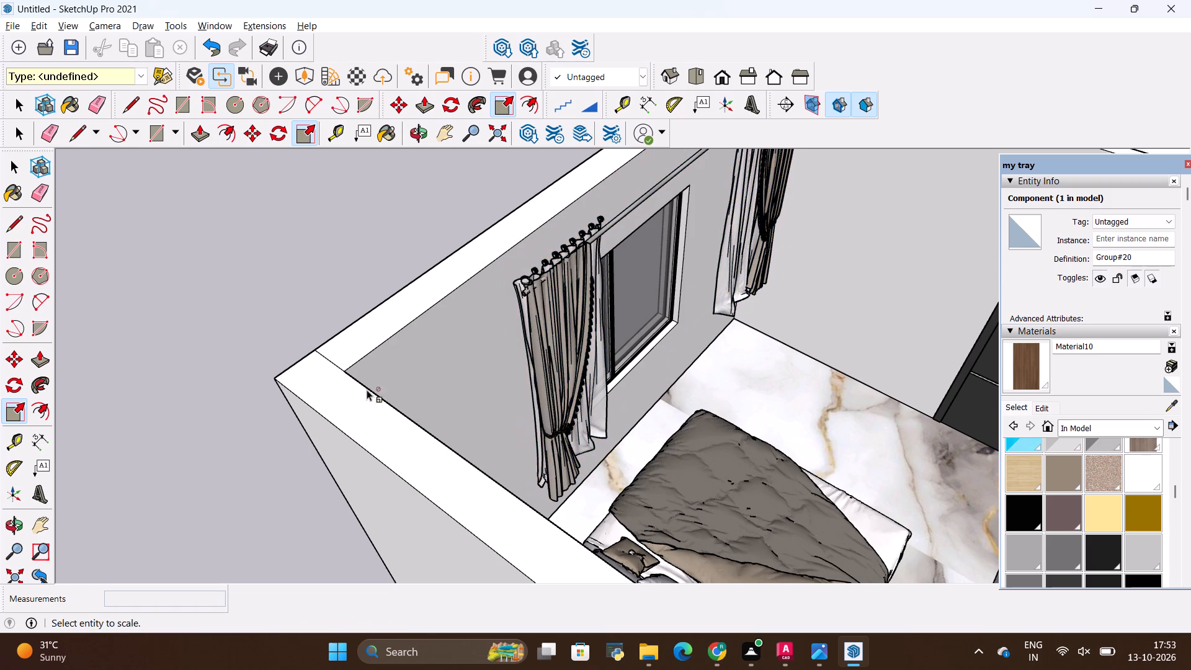
left_click(530, 369)
key("s")
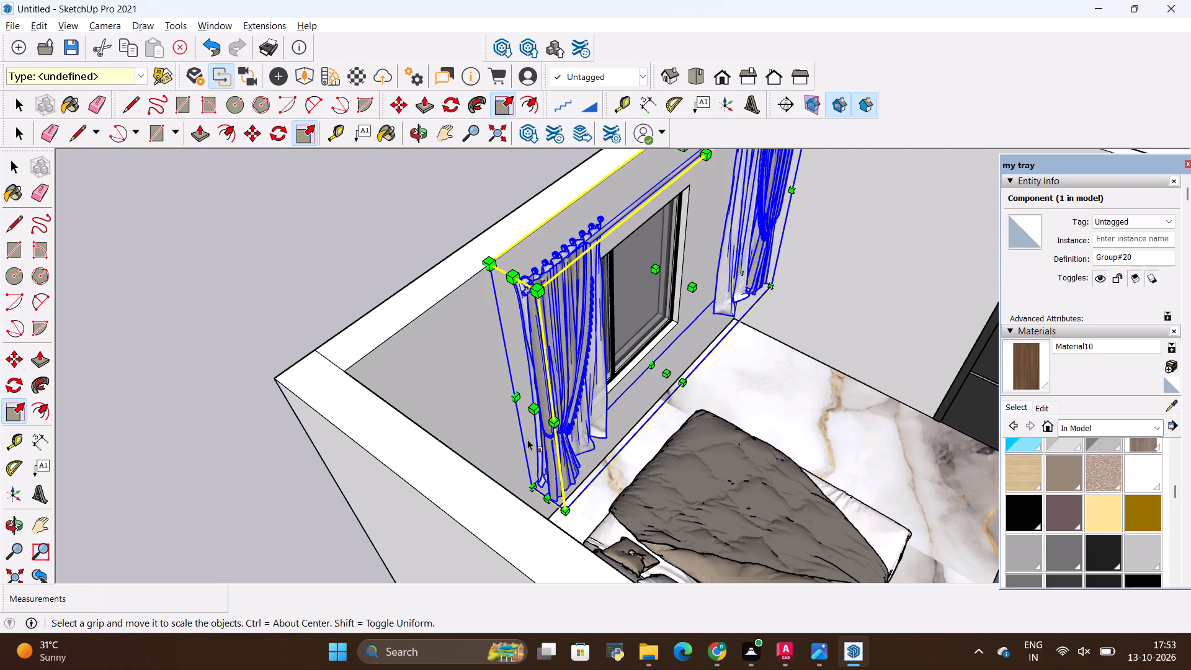
left_click(536, 412)
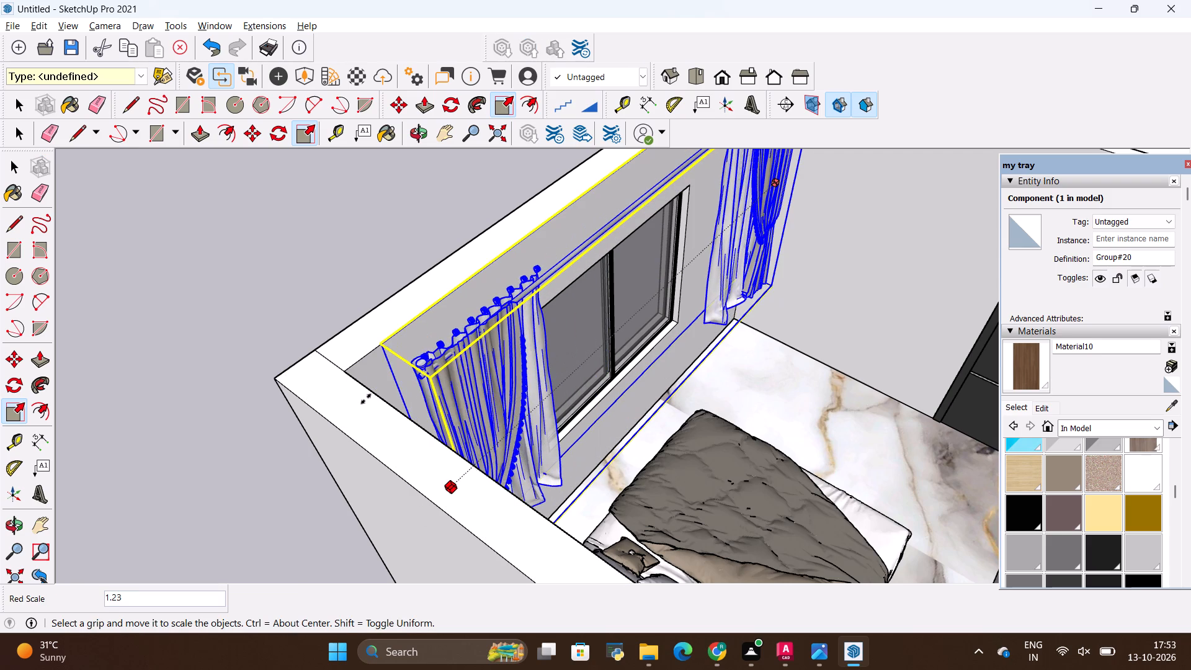
left_click(366, 388)
key("space")
left_click(260, 376)
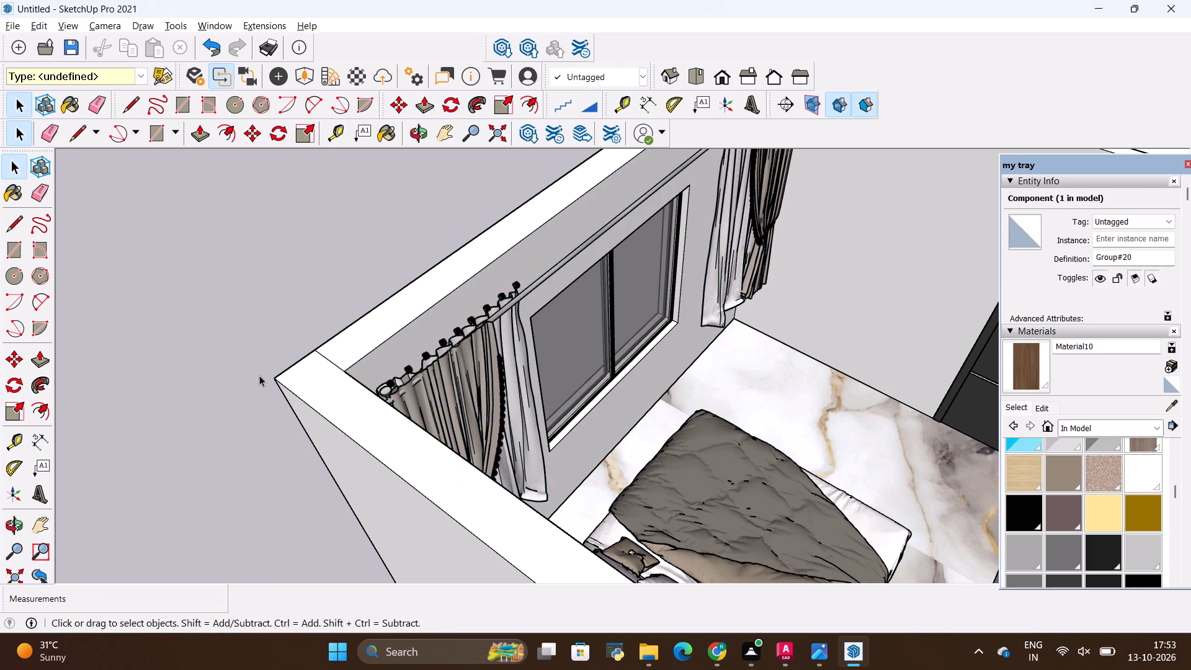
Stretch the curtains downward to about 1.30 times their height, keeping their top edge in place.
scroll(259, 375, "down", 11)
middle_click_drag(534, 368, 274, 327)
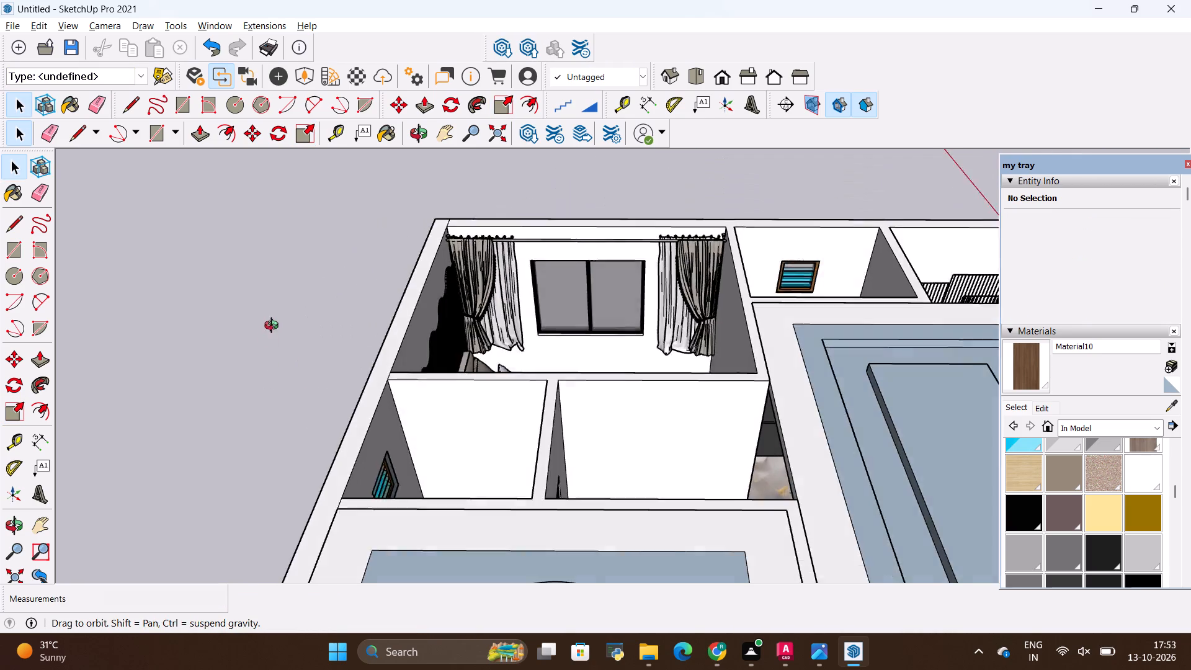
middle_click_drag(274, 327, 290, 298)
scroll(617, 244, "up", 11)
scroll(715, 347, "down", 7)
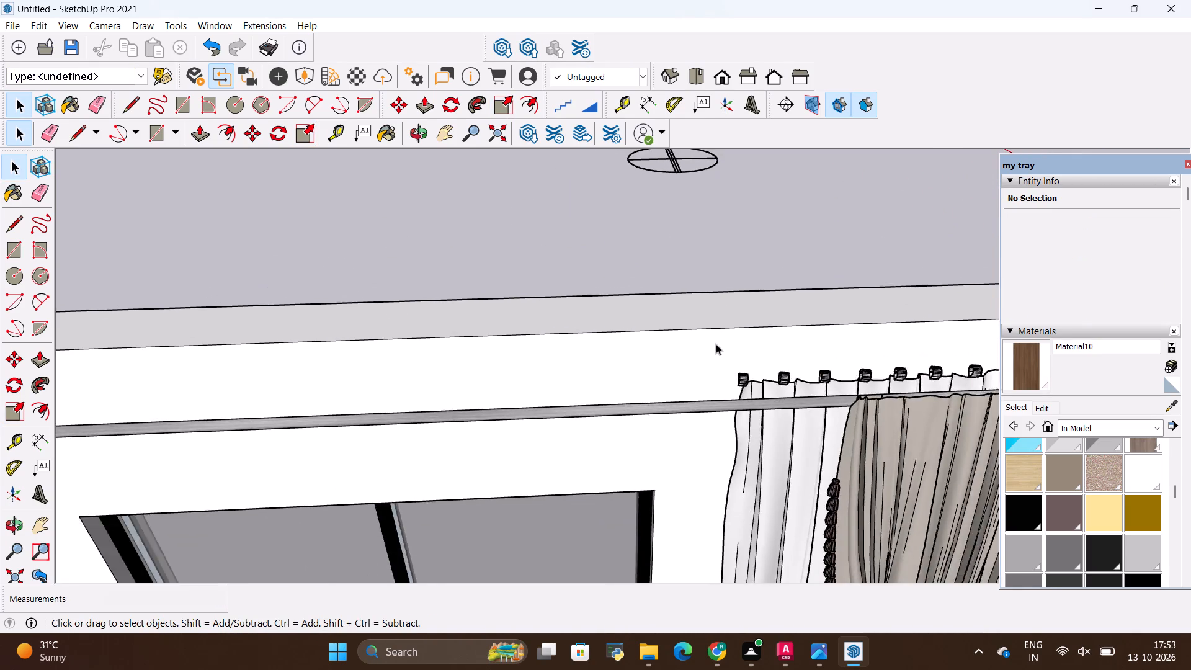
scroll(716, 344, "down", 15)
middle_click_drag(728, 368, 610, 414)
middle_click_drag(712, 468, 831, 408)
left_click(799, 406)
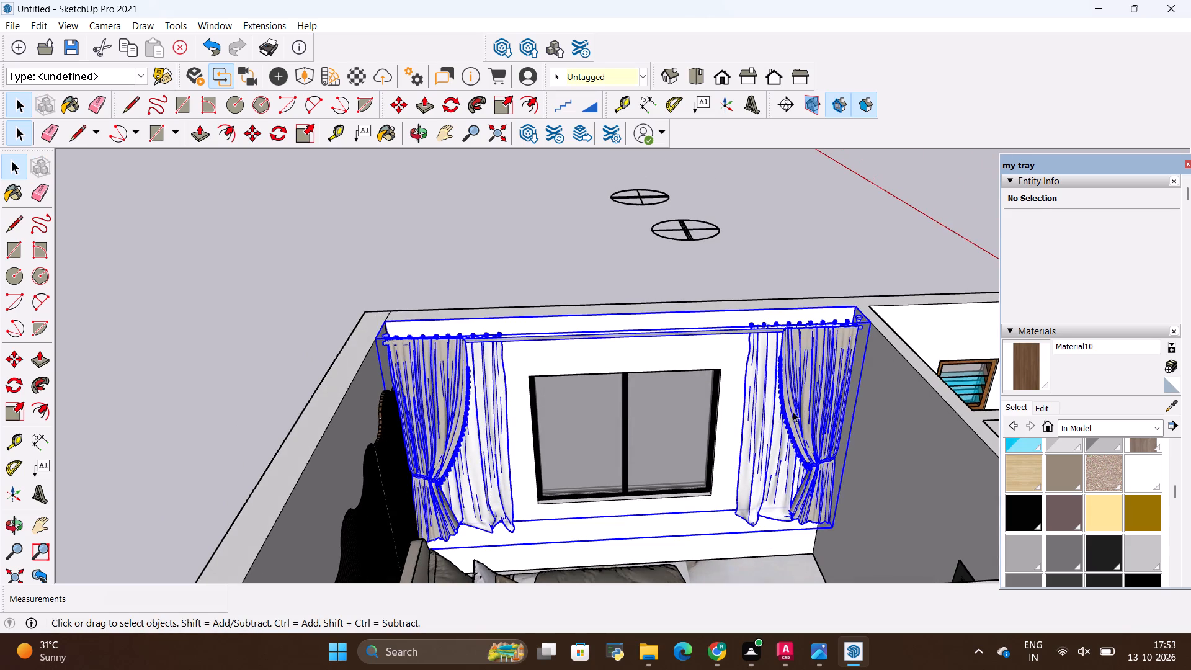
key("s")
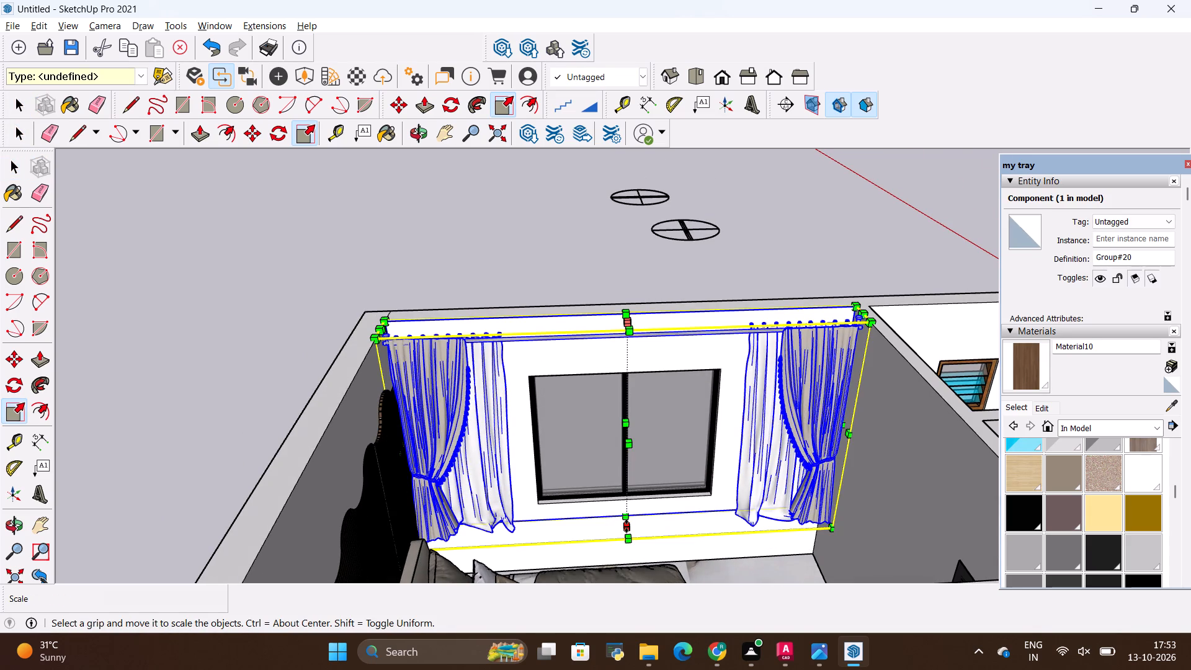
left_click(627, 527)
left_click(646, 560)
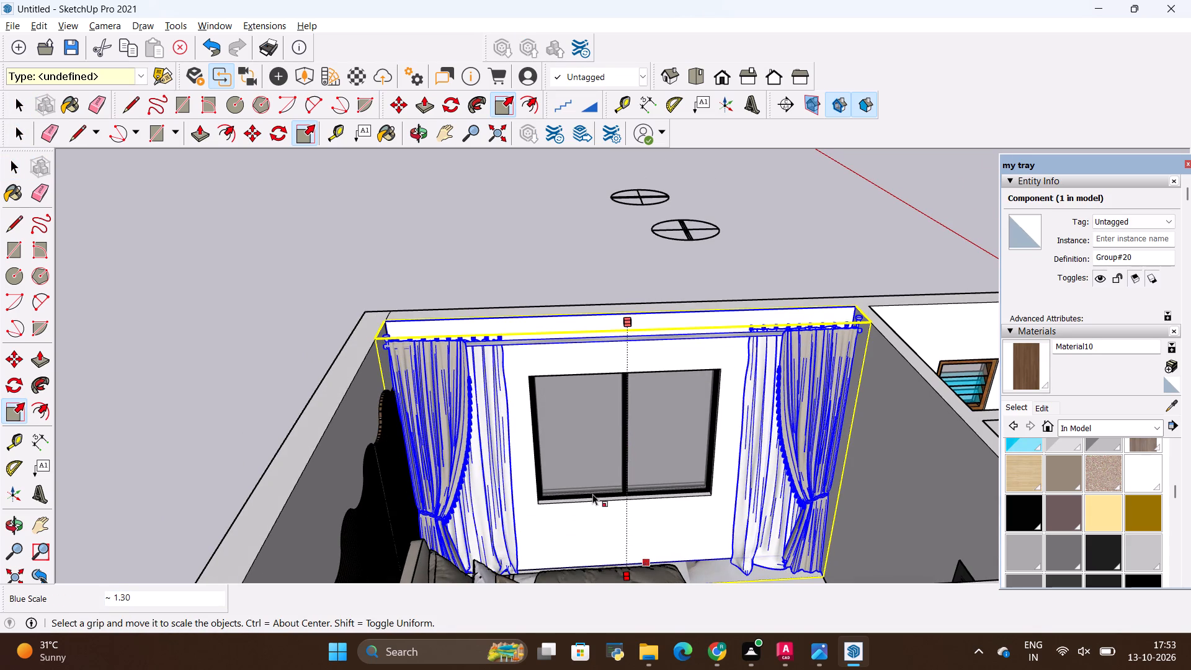
key("space")
left_click(242, 355)
scroll(507, 332, "down", 3)
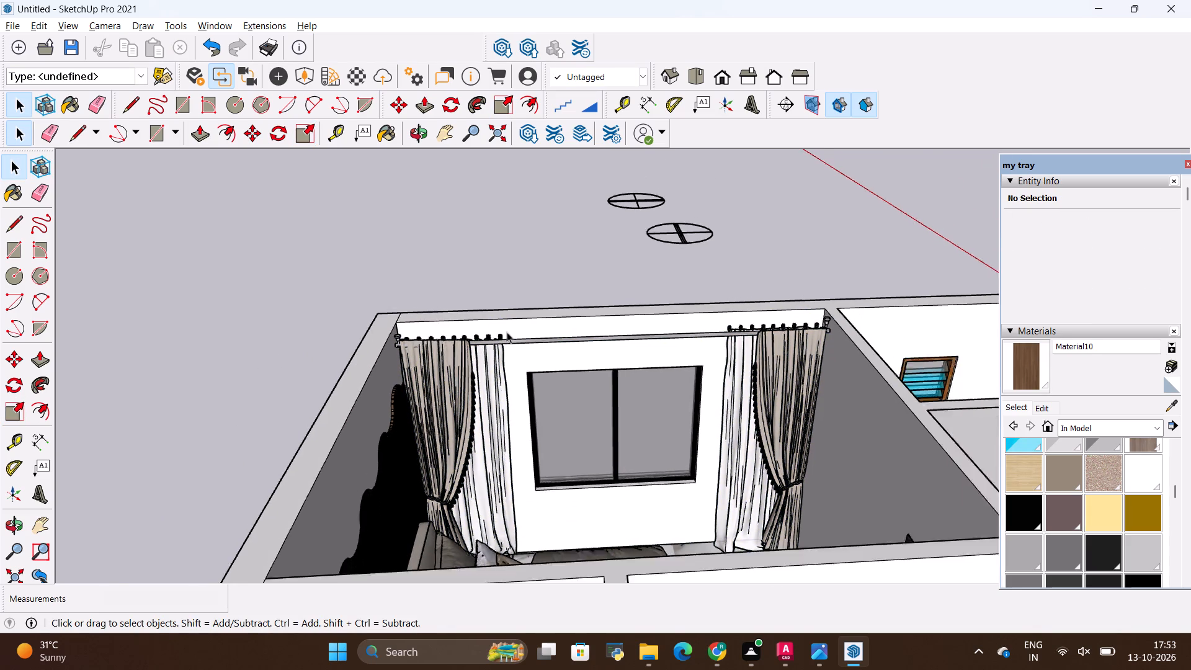
Inside the curtains component, widen the white sheer panel on the headboard side toward the window to about 1.25 times its width.
scroll(537, 316, "down", 5)
middle_click_drag(637, 304, 522, 408)
scroll(546, 267, "up", 6)
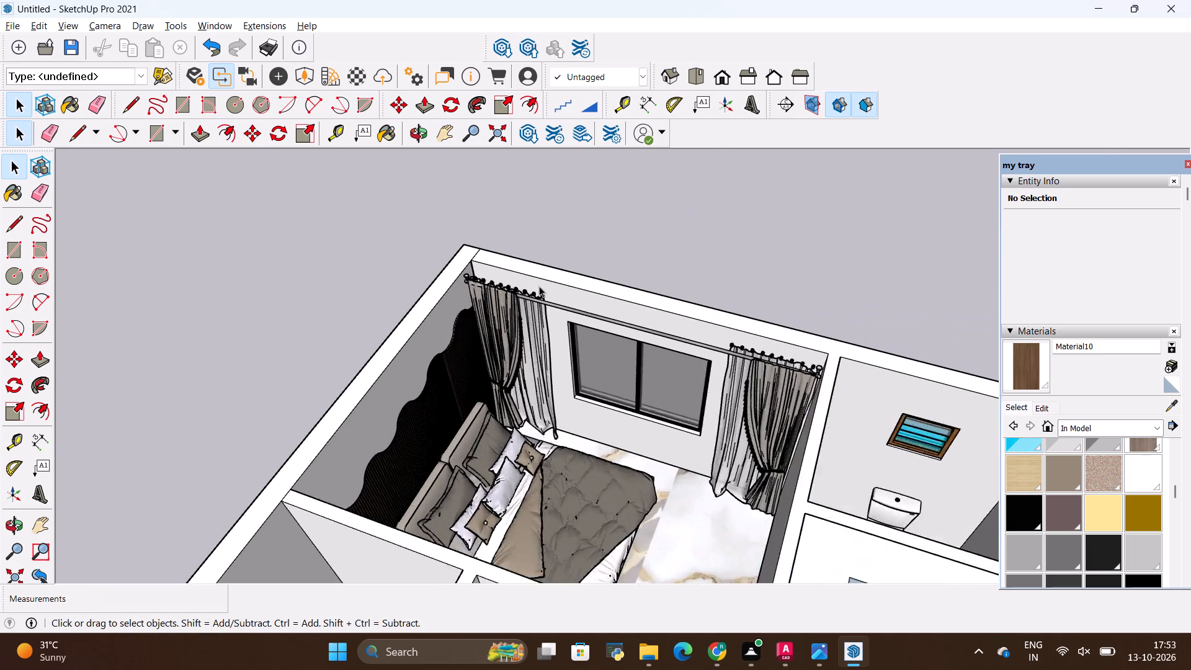
scroll(539, 286, "up", 5)
double_click(540, 344)
double_click(540, 344)
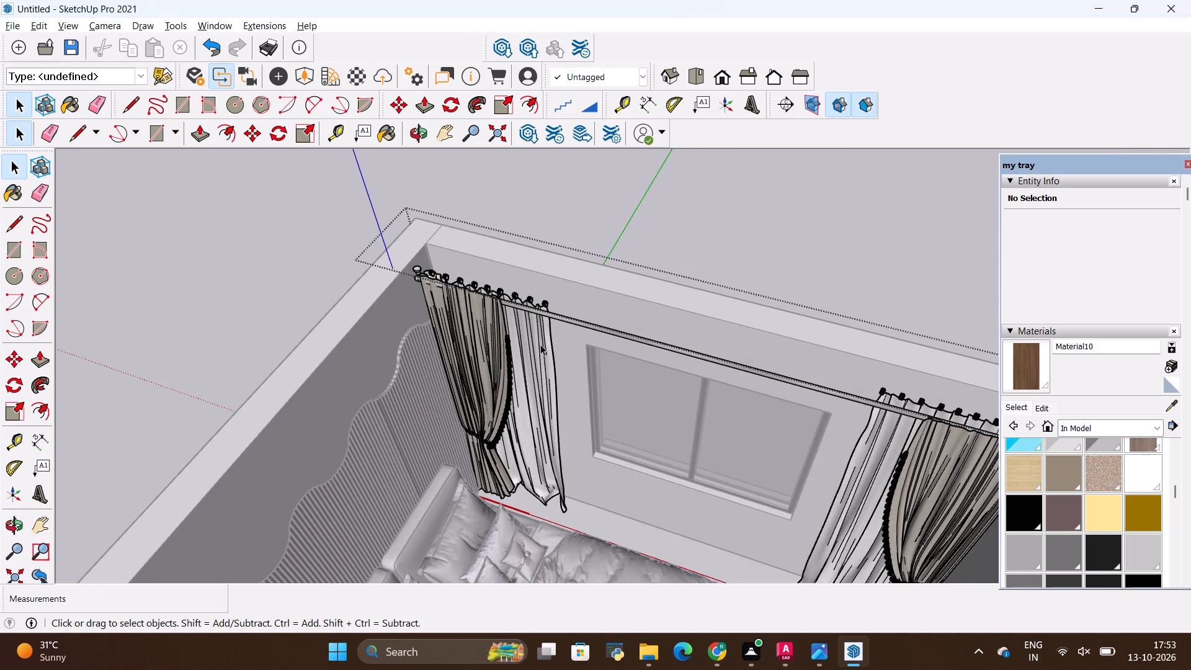
left_click(540, 344)
key("s")
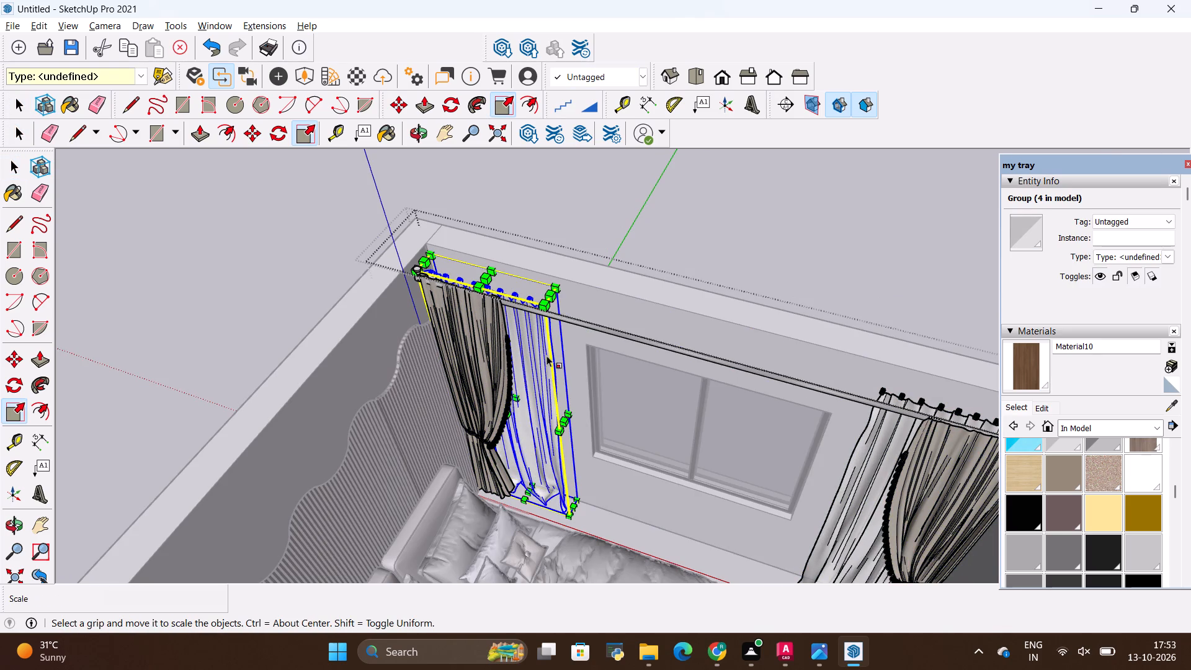
left_click(569, 423)
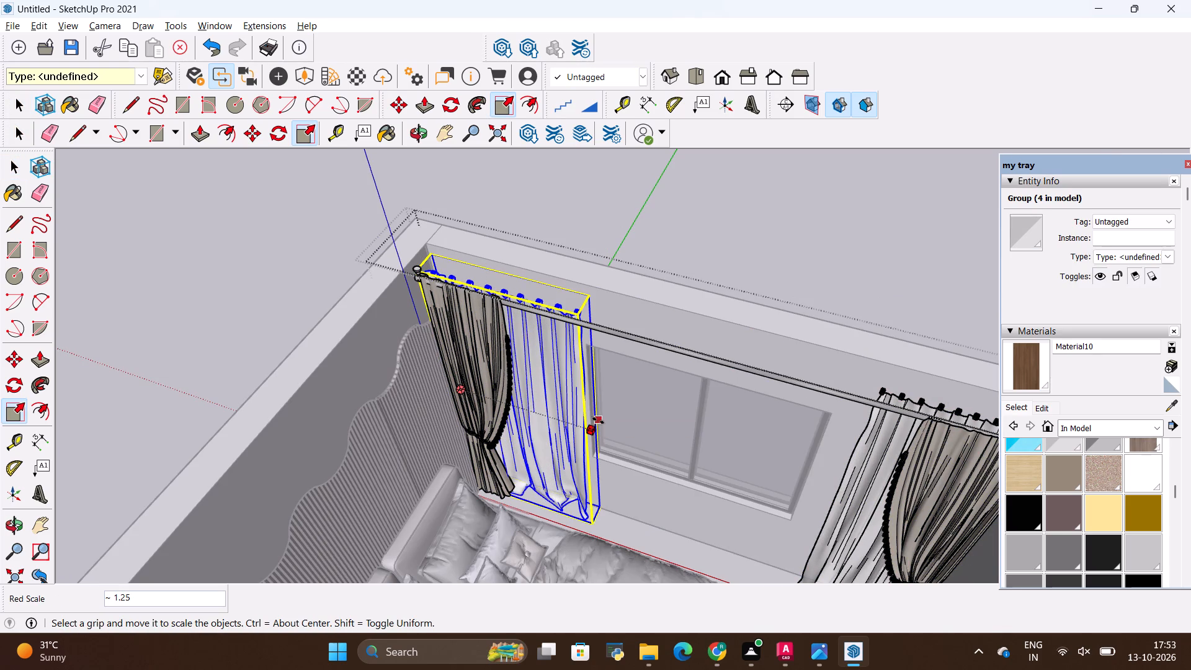
left_click(599, 421)
Widen the white sheer panel on the bathroom side toward the window to about 1.25 times its width.
scroll(529, 424, "down", 9)
middle_click_drag(554, 470, 834, 522)
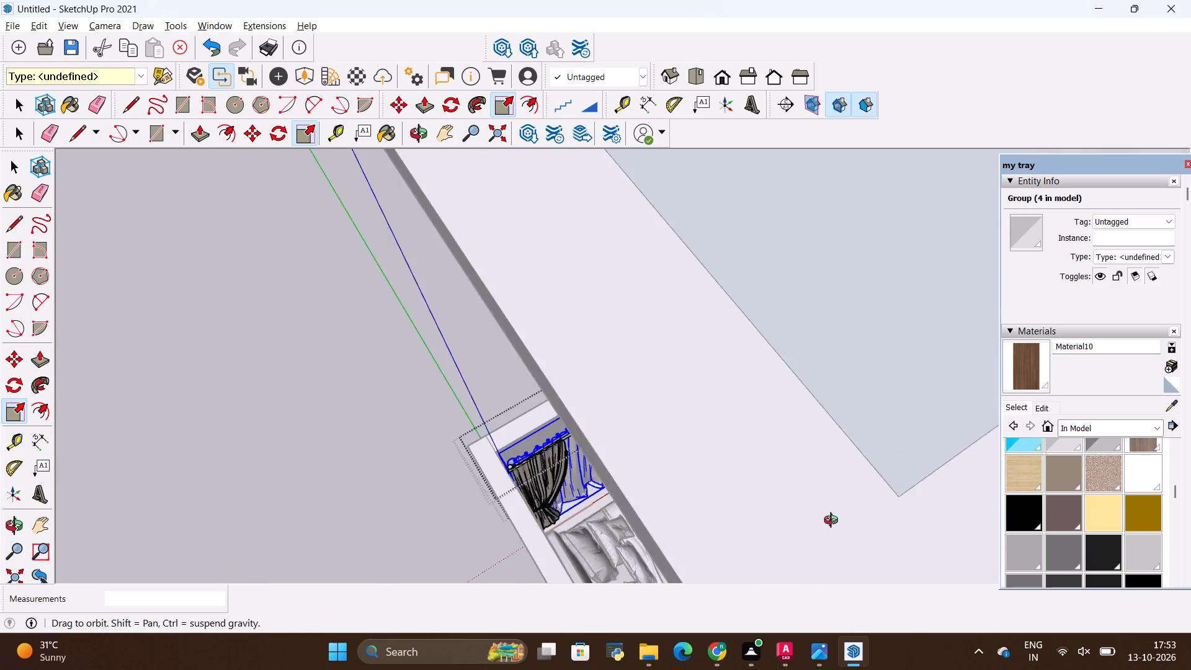
middle_click_drag(834, 522, 813, 414)
scroll(757, 433, "up", 3)
key("space")
double_click(735, 420)
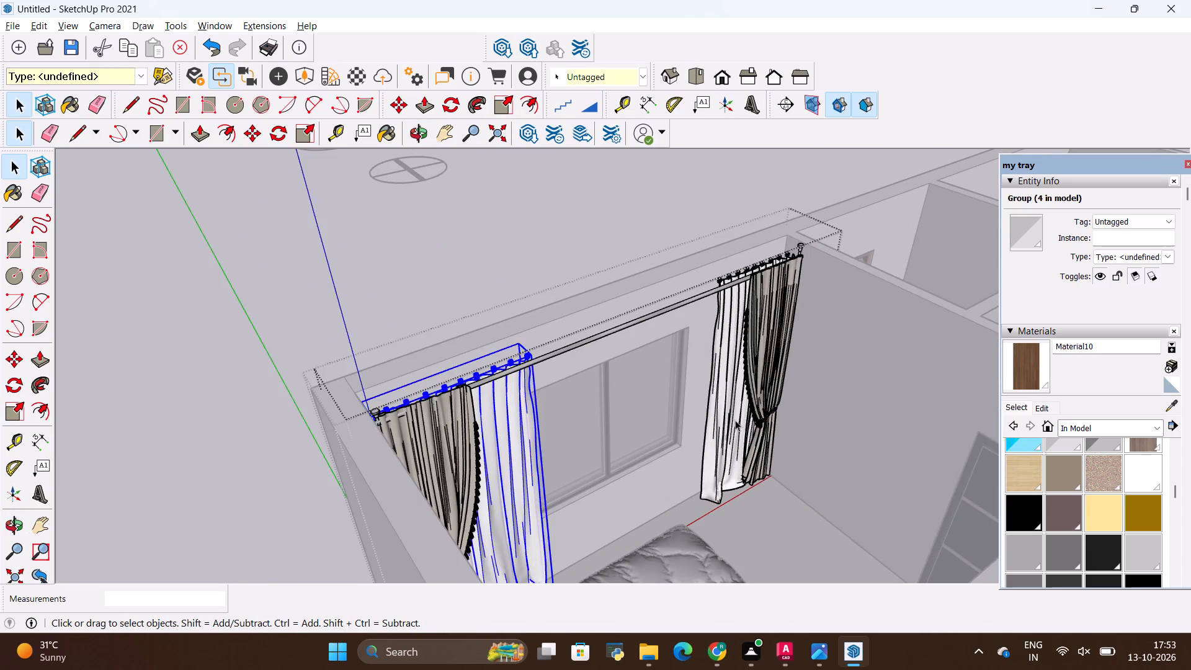
double_click(735, 419)
key("s")
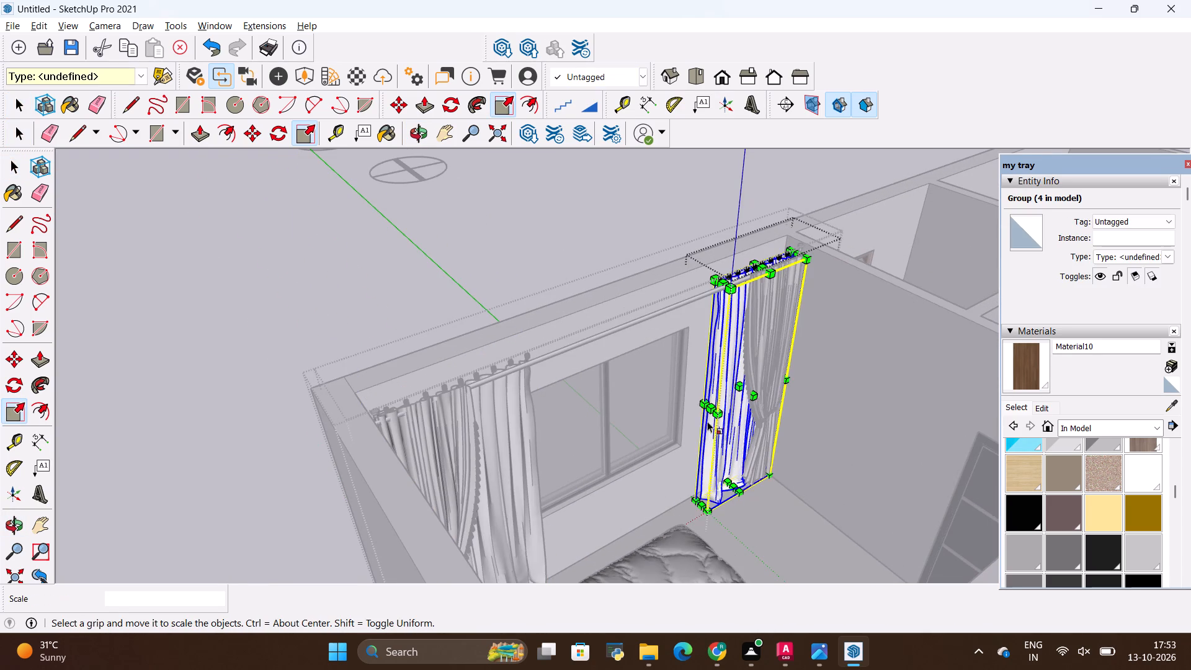
left_click(708, 405)
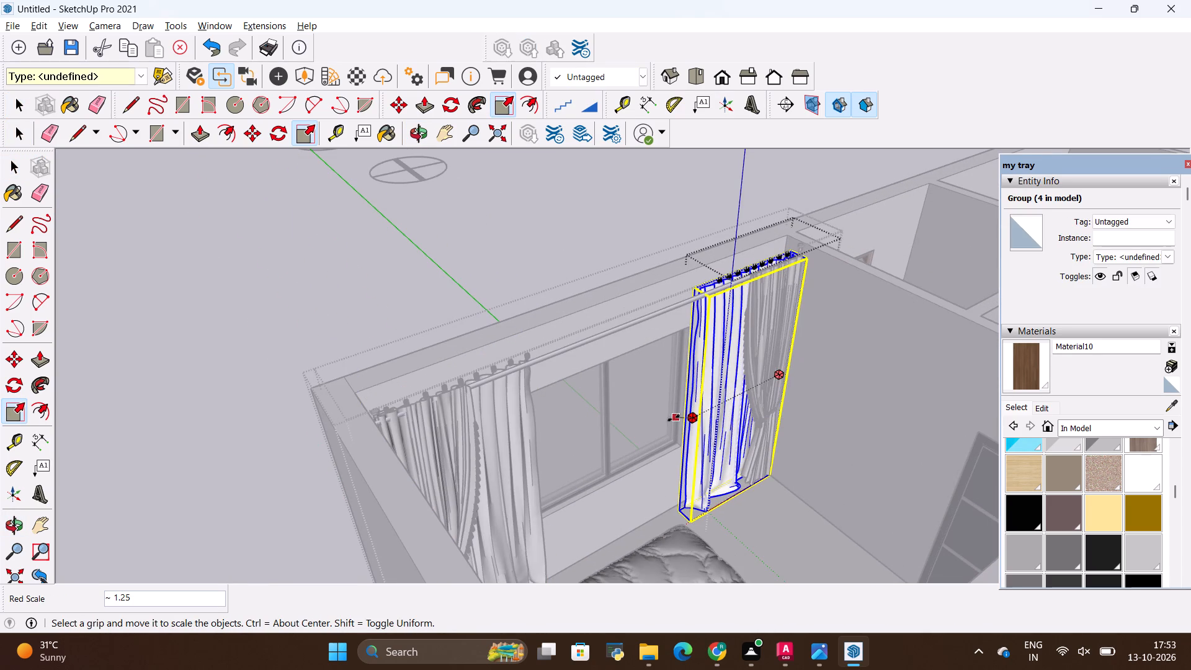
left_click(669, 421)
key("space")
left_click(315, 350)
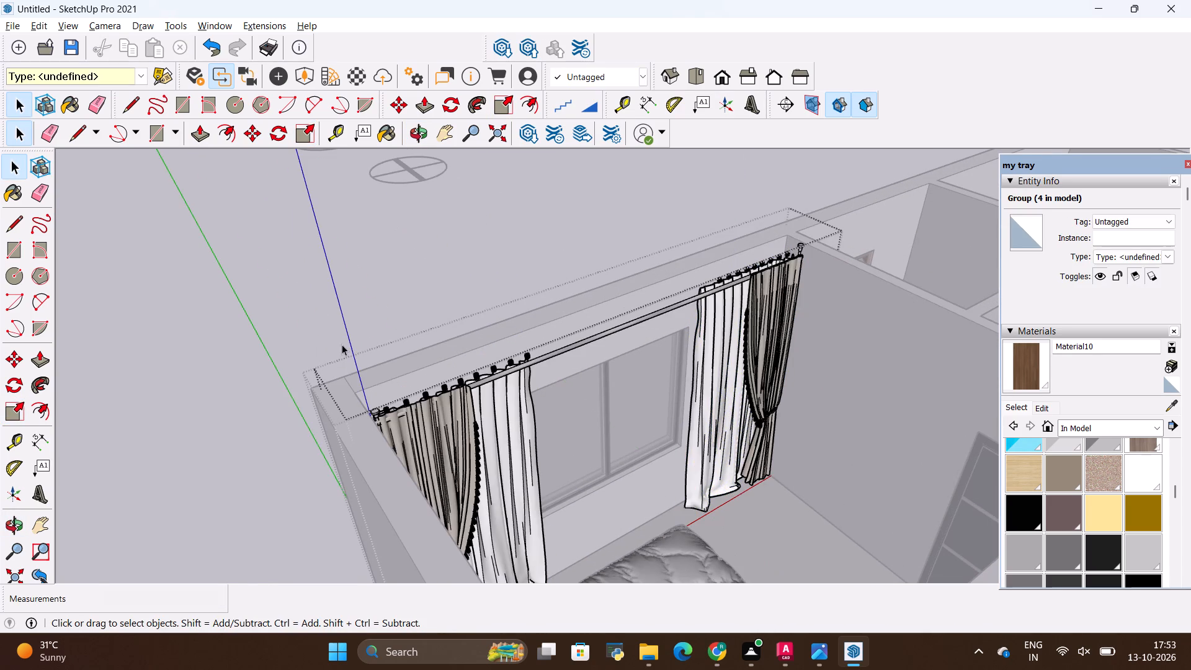
Finish editing the curtains component and return to the whole house model.
scroll(342, 349, "down", 10)
middle_click_drag(570, 372, 300, 393)
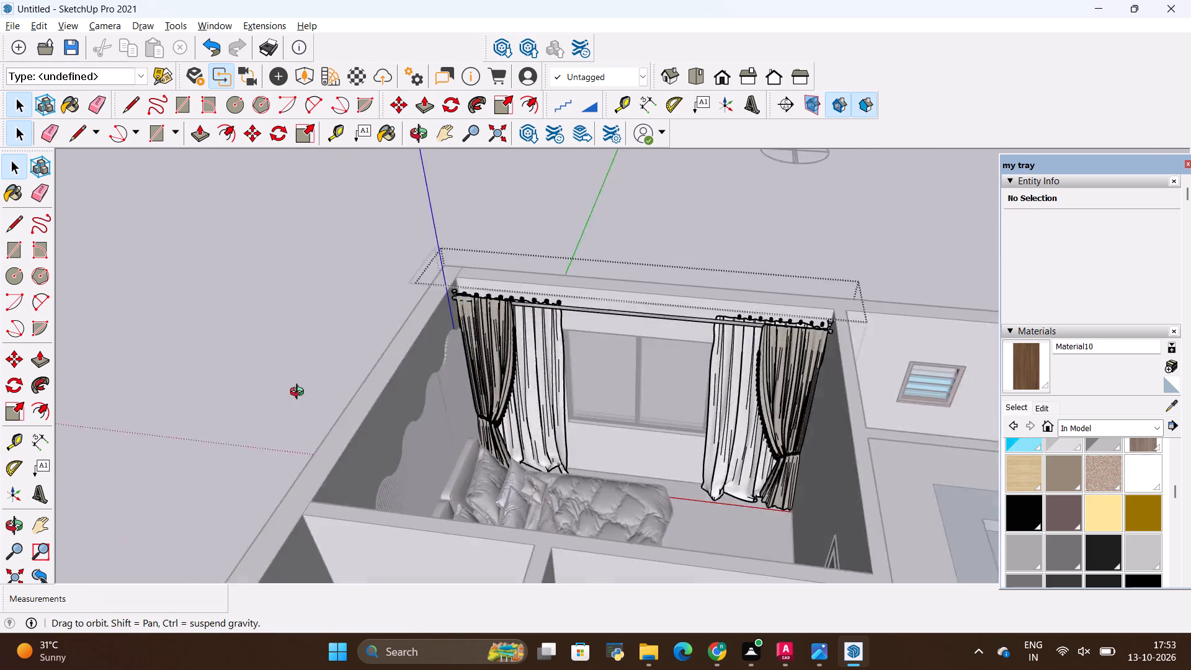
middle_click_drag(300, 393, 185, 357)
scroll(636, 453, "up", 5)
scroll(611, 439, "down", 5)
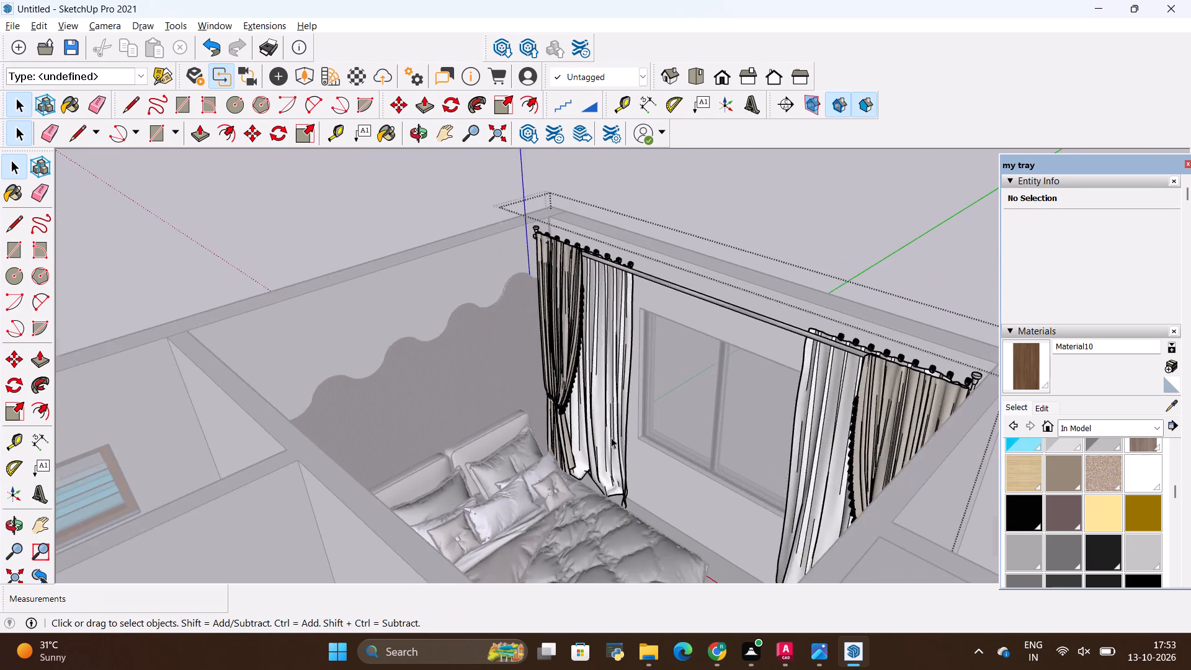
scroll(611, 437, "down", 15)
key("space")
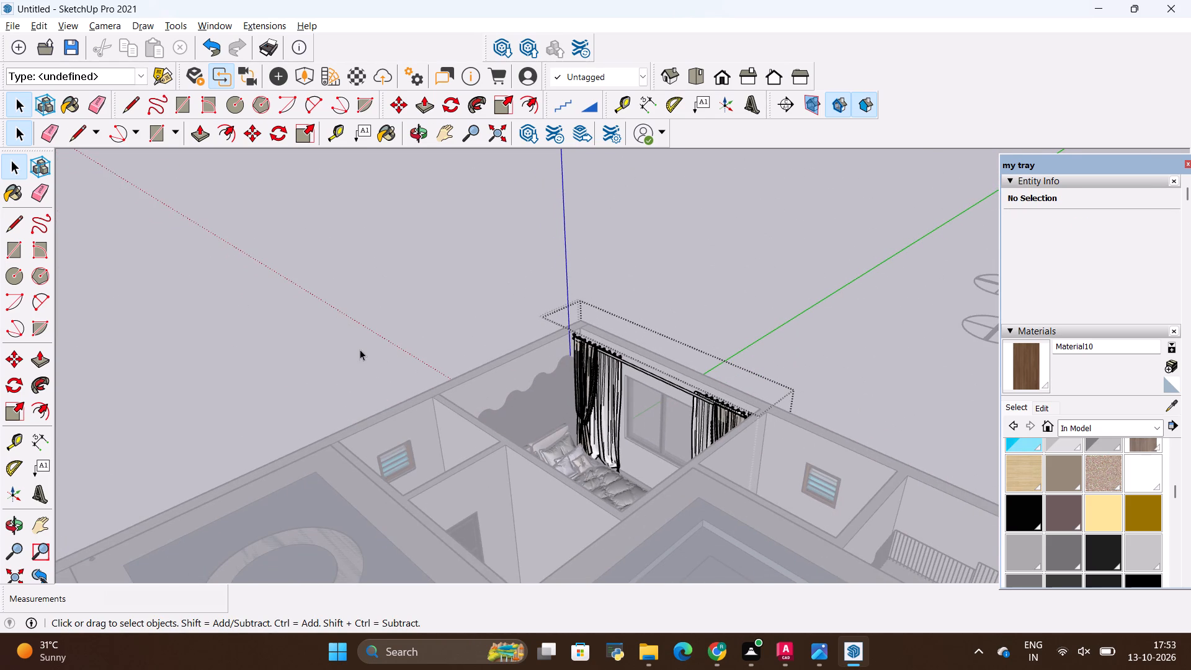
left_click(360, 349)
left_click(360, 349)
key("space")
left_click(360, 349)
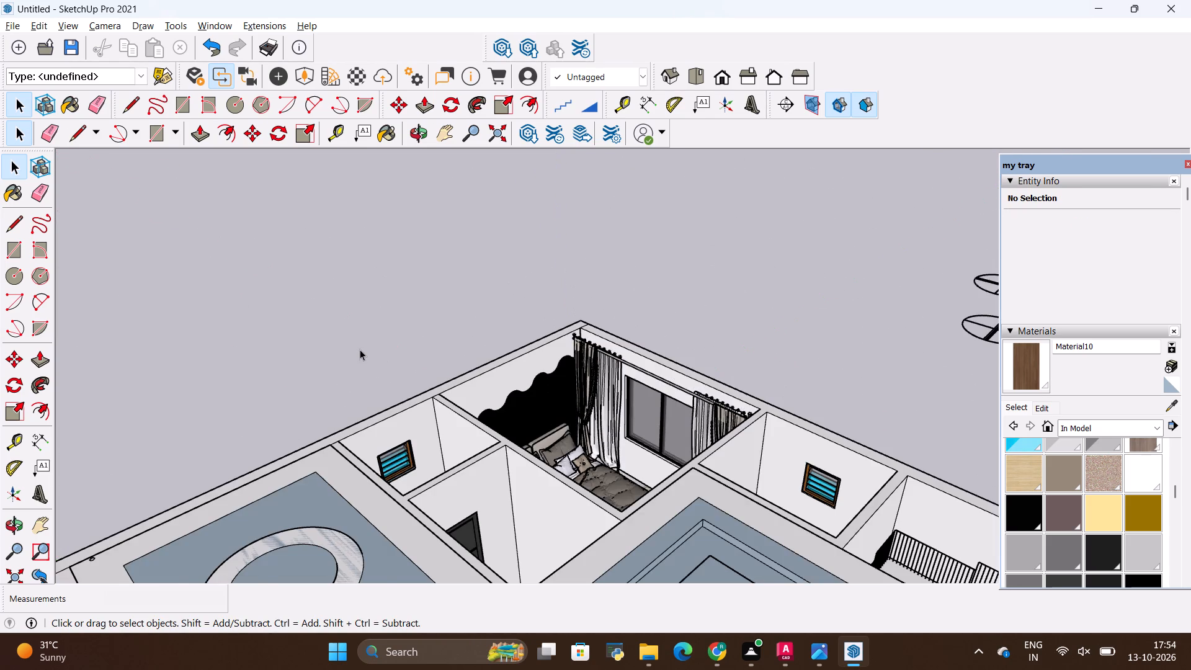
Examine the bedroom from several angles, looking over the bed, the slatted headboard wall, the curtains and the free floor space.
scroll(360, 349, "down", 5)
scroll(502, 337, "up", 3)
scroll(609, 398, "up", 12)
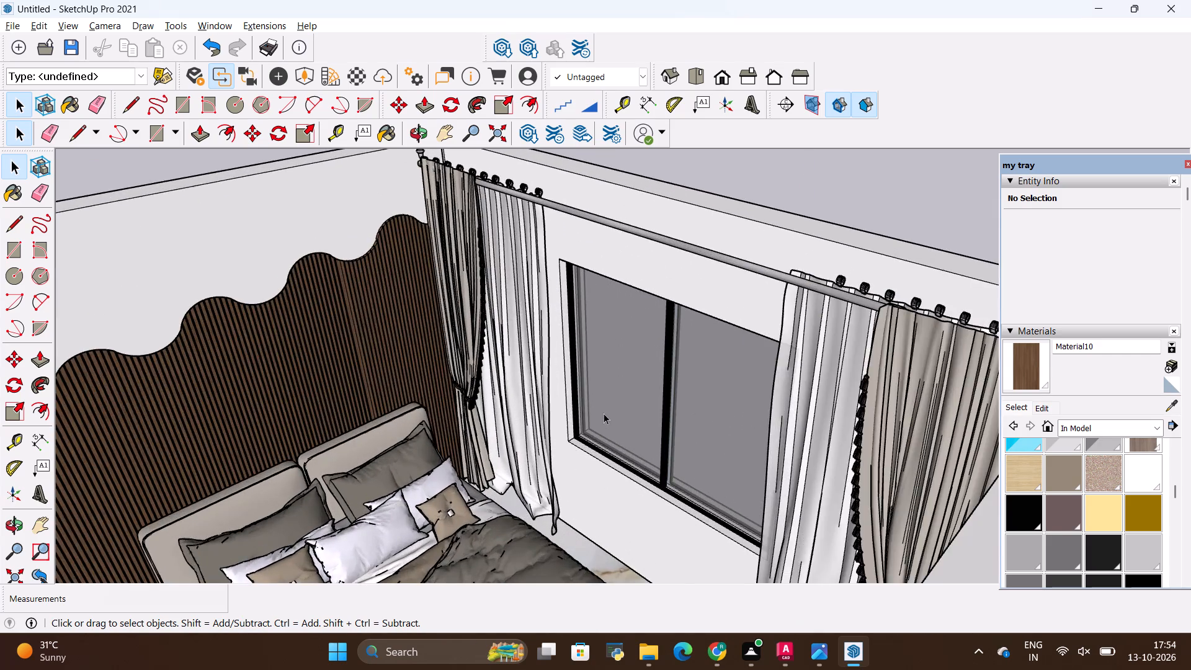
scroll(604, 413, "down", 10)
middle_click_drag(674, 397, 529, 414)
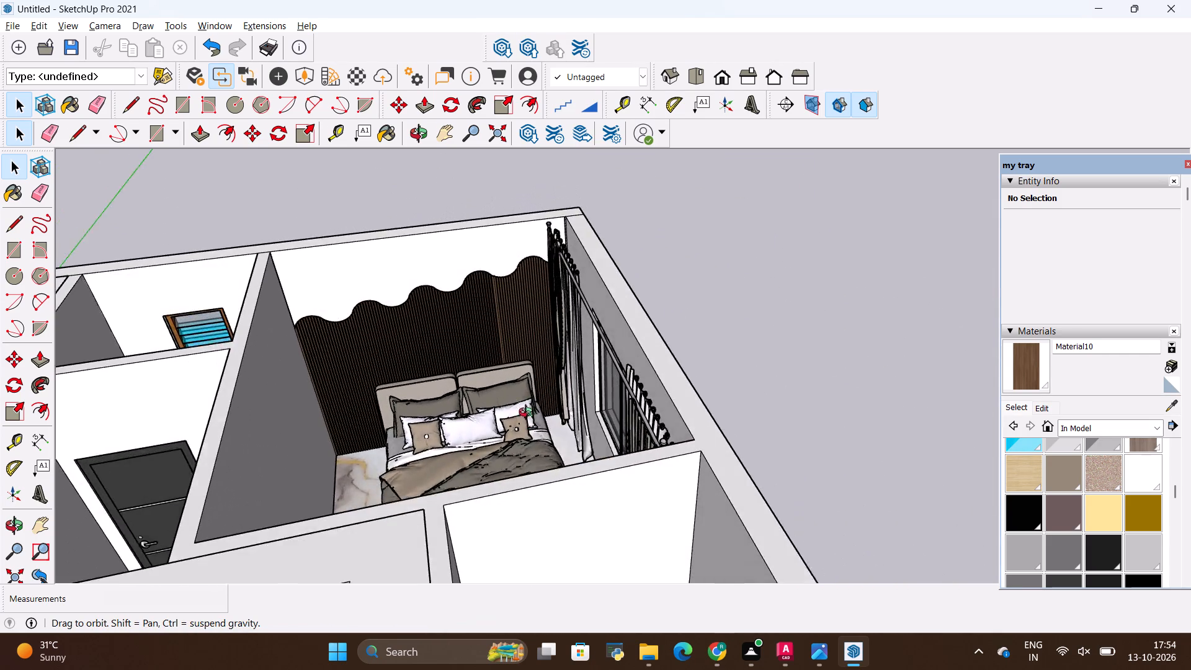
middle_click_drag(529, 414, 497, 389)
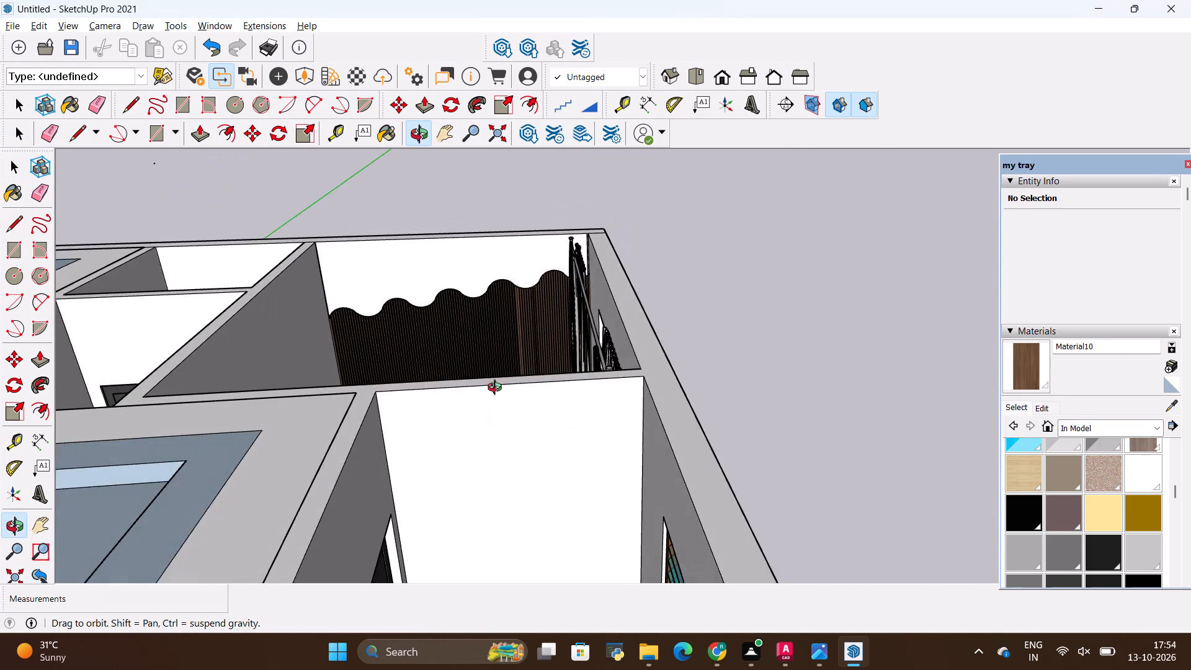
middle_click_drag(497, 389, 517, 473)
scroll(517, 473, "down", 1)
scroll(363, 411, "up", 6)
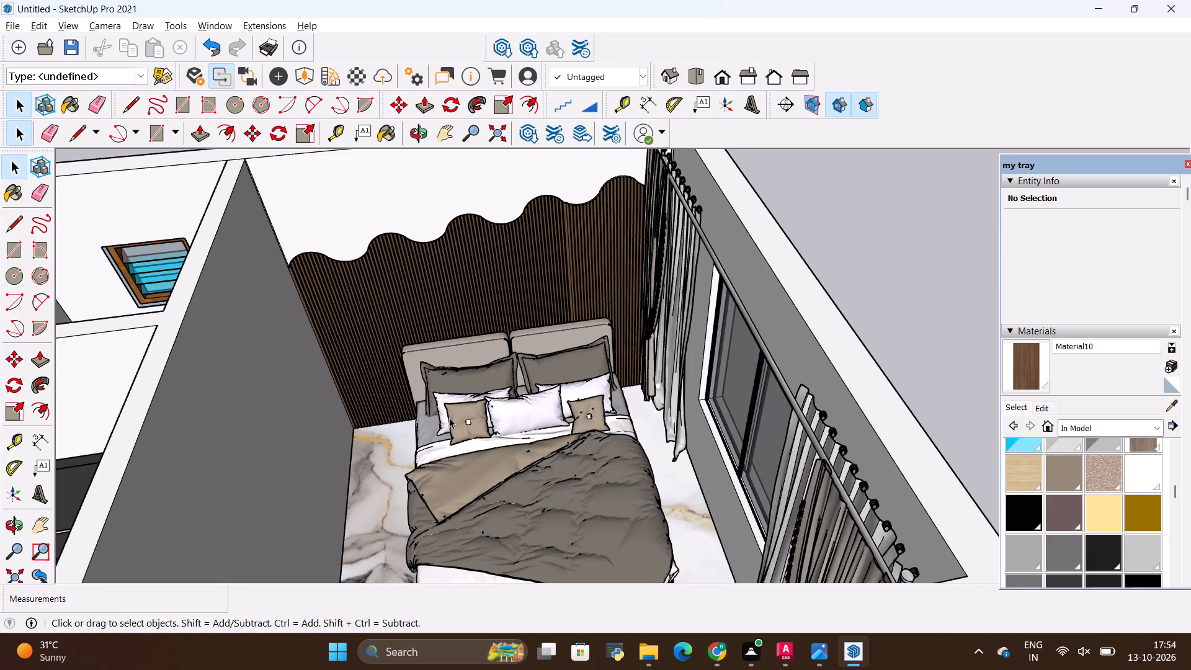
scroll(357, 406, "down", 2)
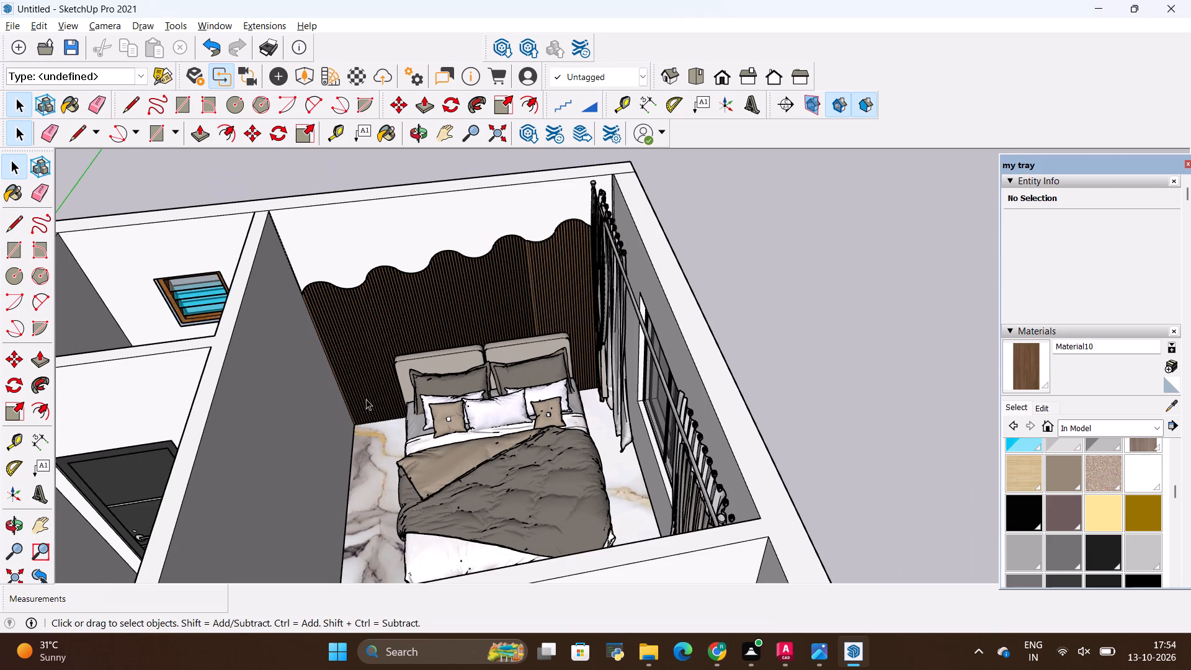
scroll(386, 366, "down", 5)
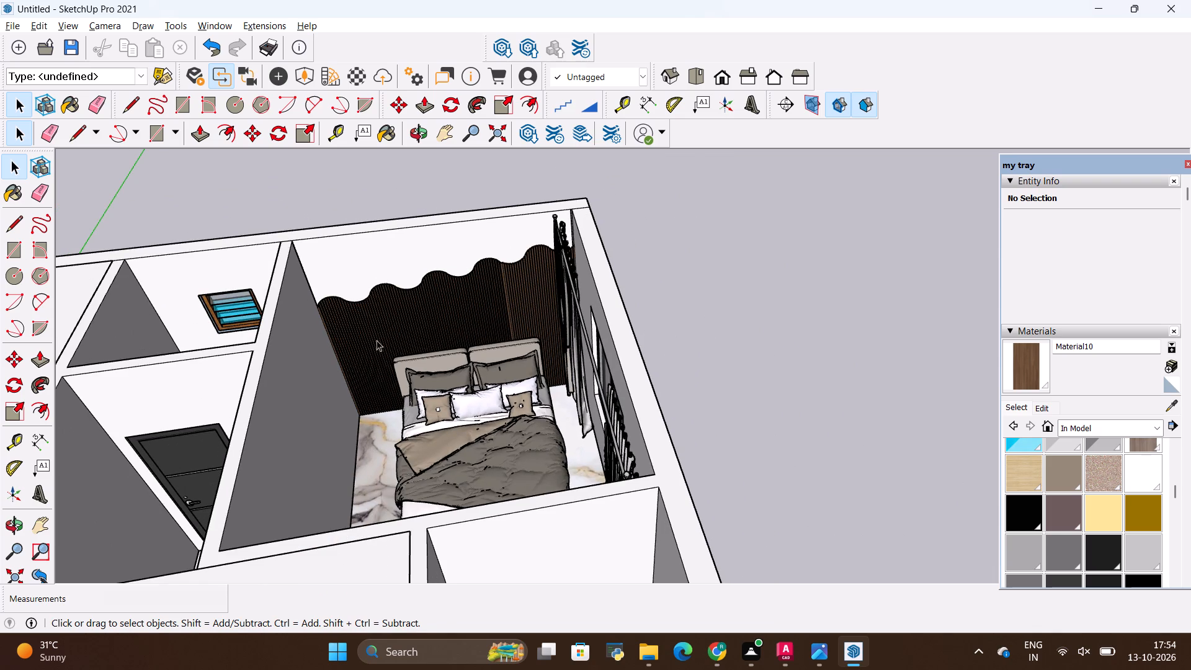
scroll(380, 339, "down", 4)
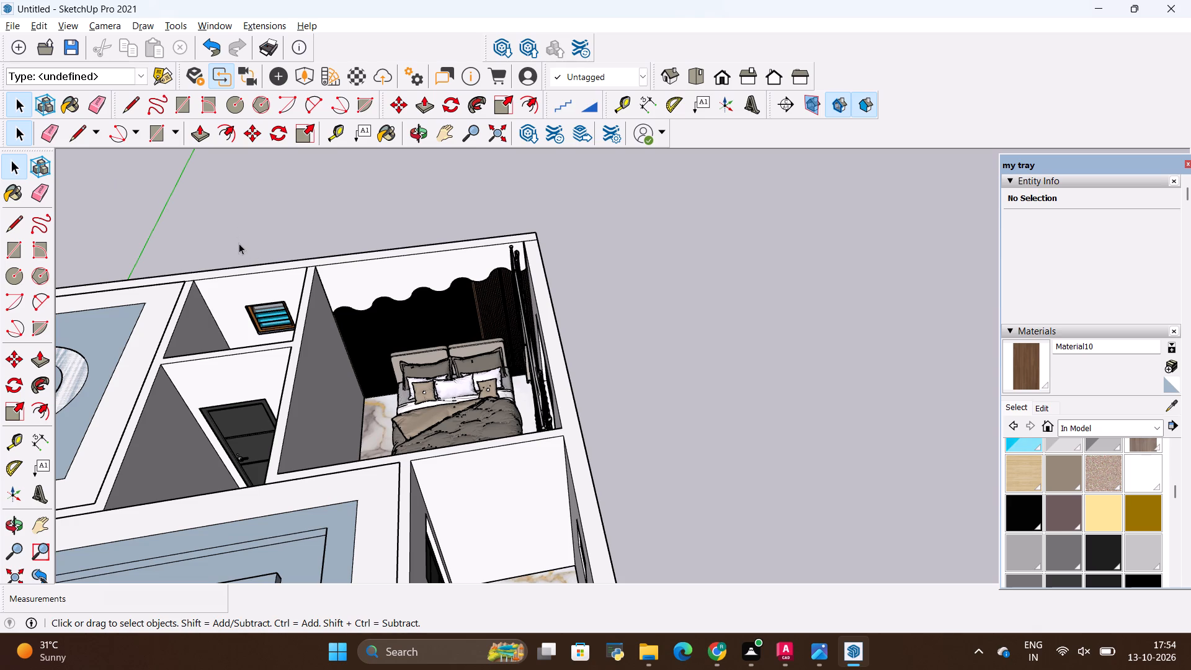
scroll(241, 242, "down", 5)
scroll(291, 262, "up", 1)
middle_click_drag(291, 262, 300, 227)
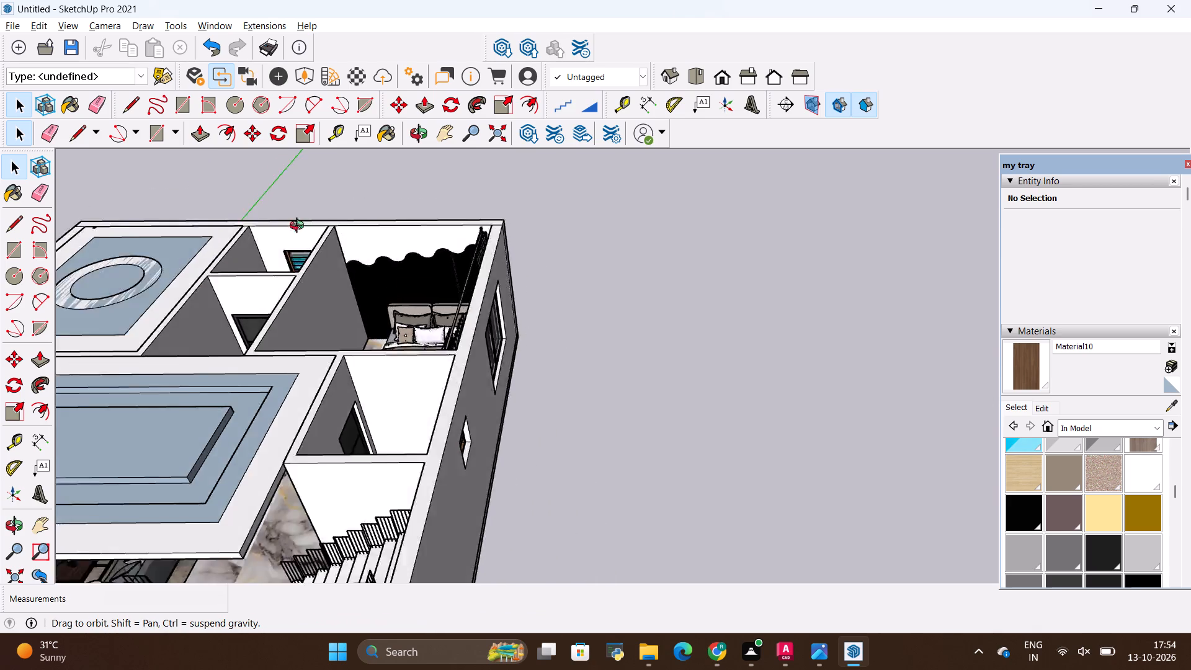
middle_click_drag(300, 227, 311, 357)
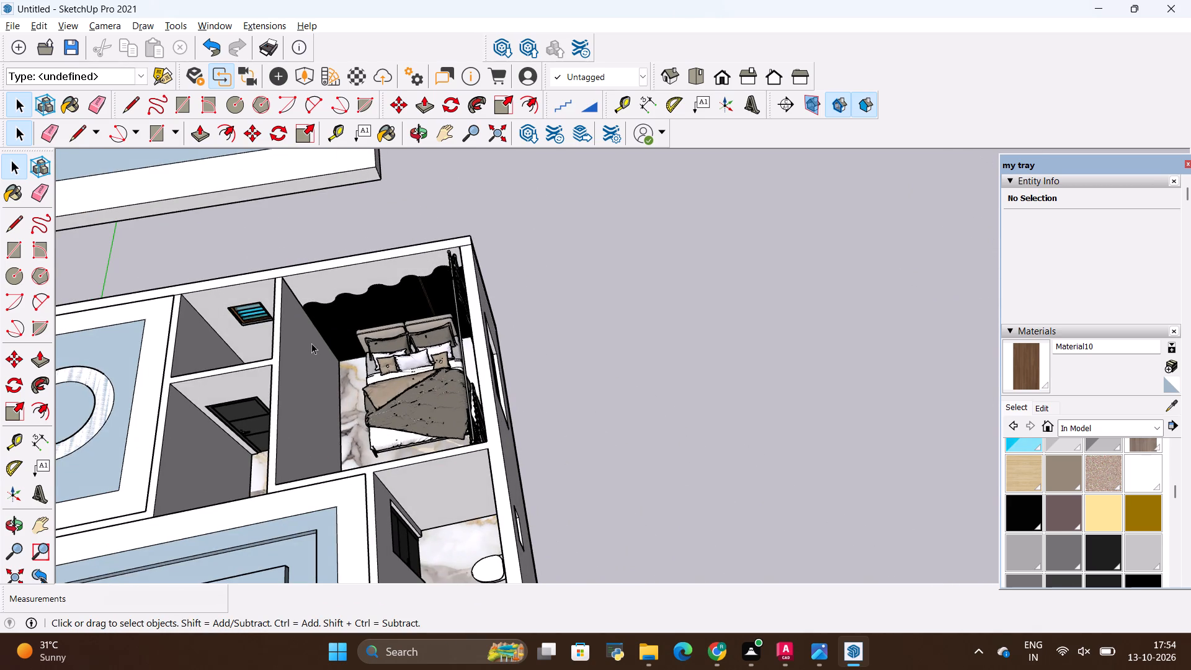
scroll(275, 416, "up", 3)
middle_click_drag(282, 414, 288, 321)
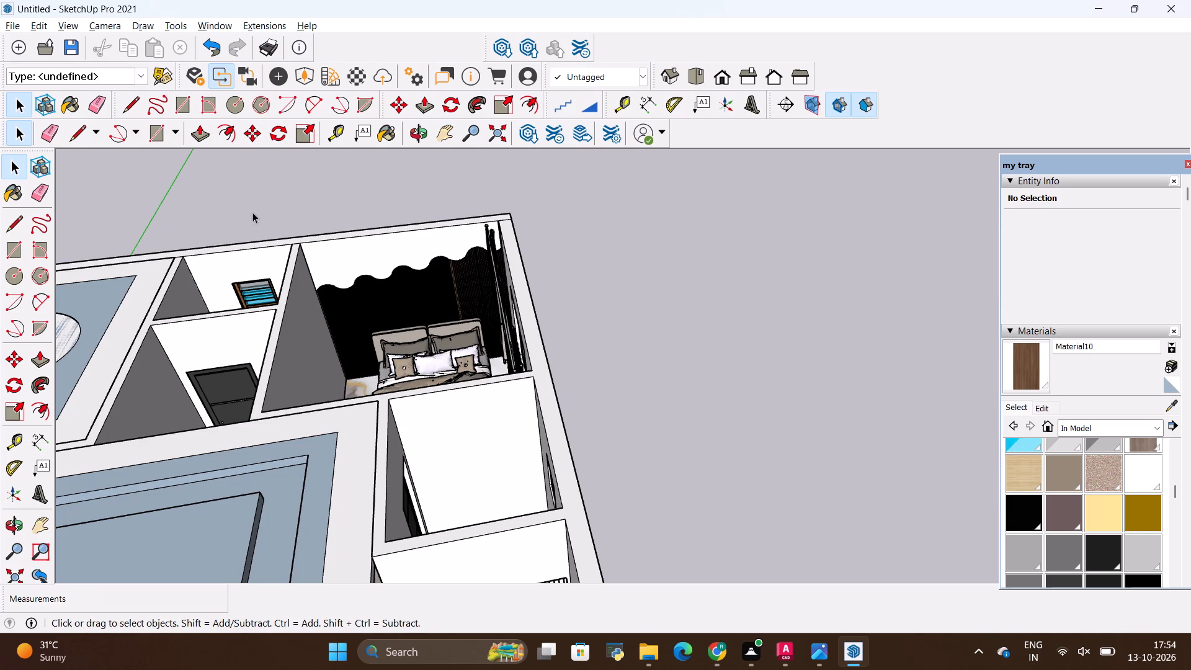
scroll(260, 202, "up", 2)
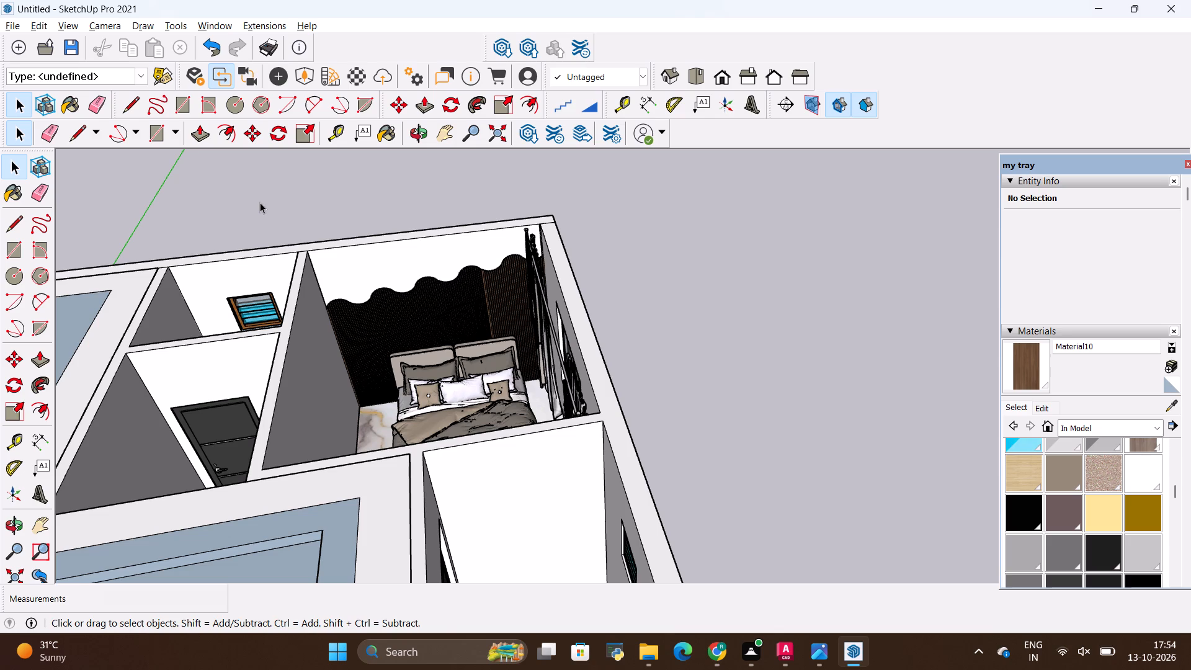
scroll(290, 189, "up", 2)
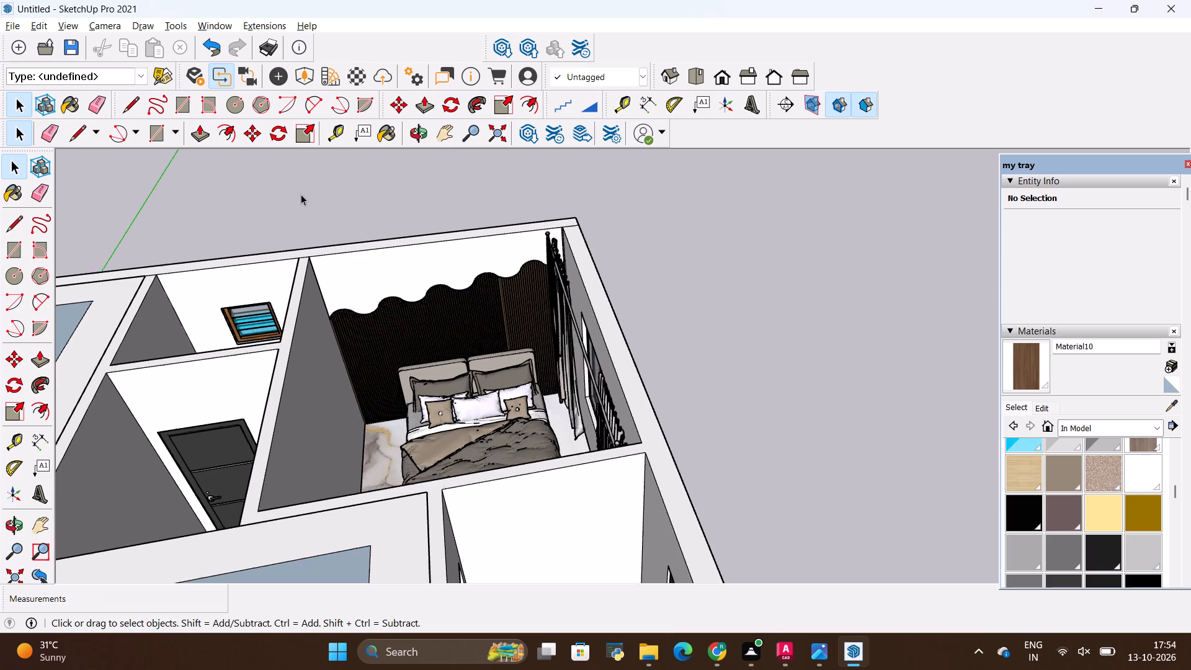
scroll(301, 194, "up", 4)
scroll(381, 344, "down", 8)
middle_click_drag(442, 365, 415, 418)
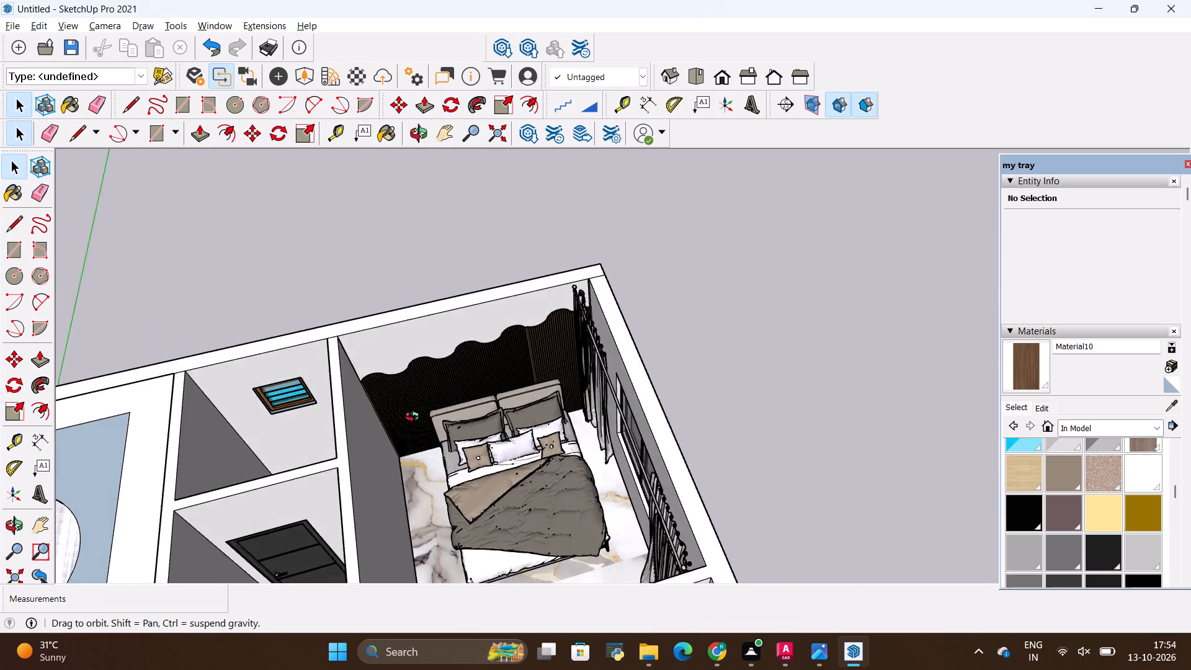
middle_click_drag(415, 418, 321, 373)
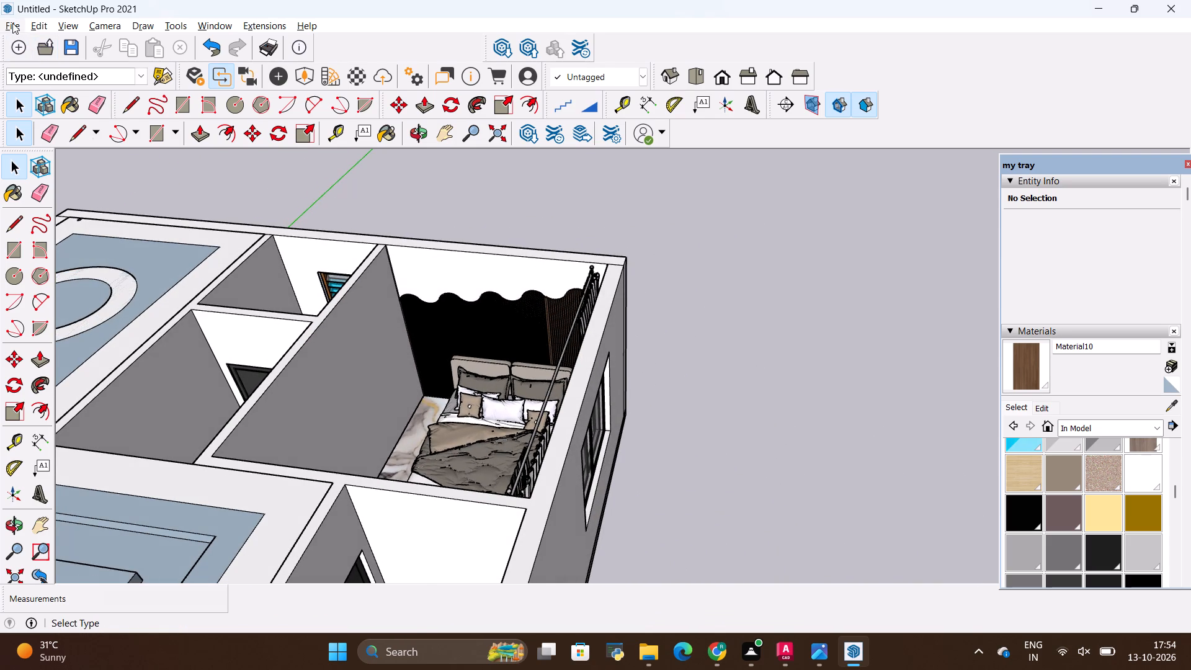
Import the SKT_Nearly+Natural Kentia Palm Silk Tree component and place it on the floor between the bed and the curtains, beside the headboard wall.
left_click(12, 23)
left_click(79, 273)
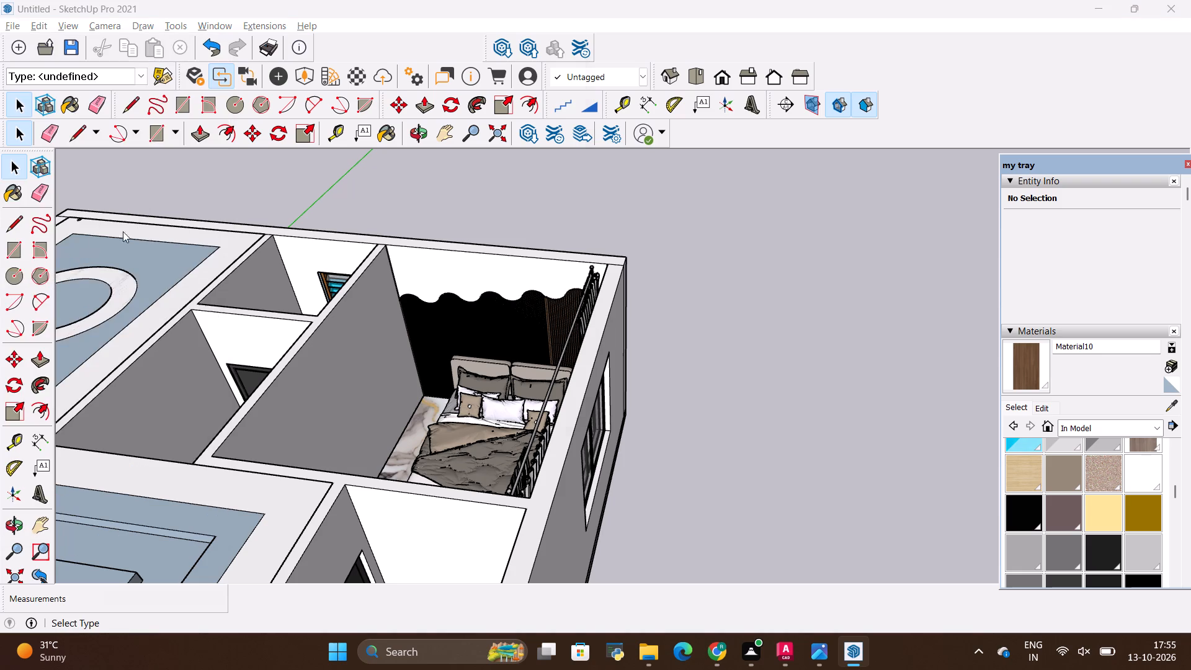
scroll(471, 256, "down", 2)
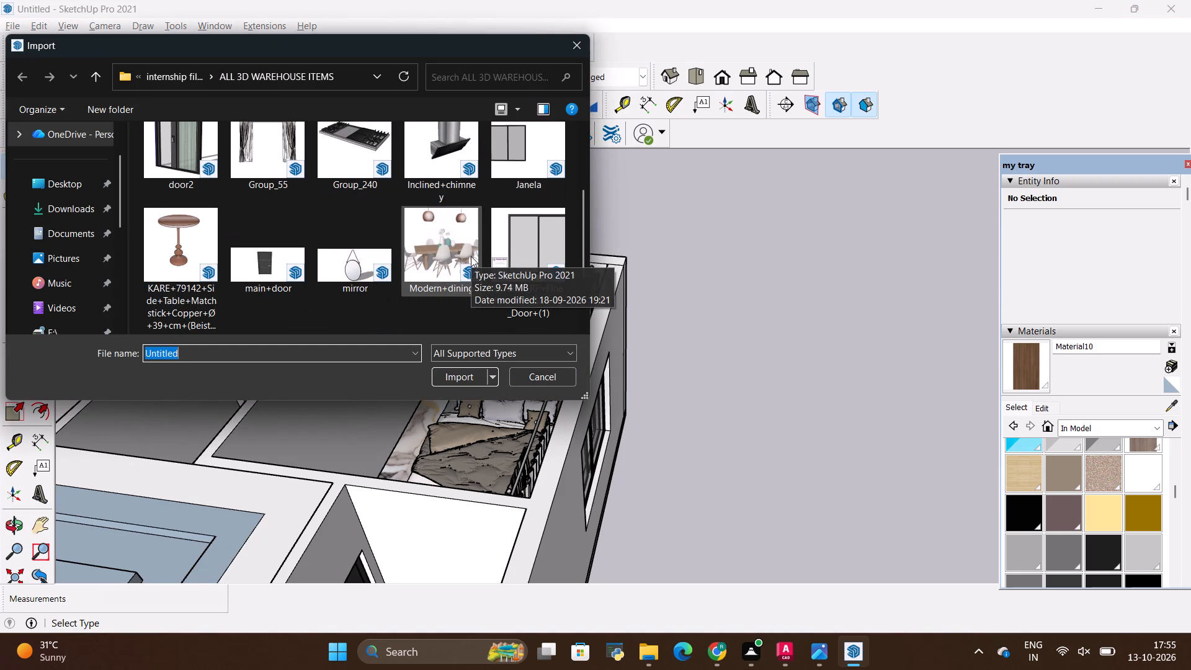
scroll(471, 256, "down", 2)
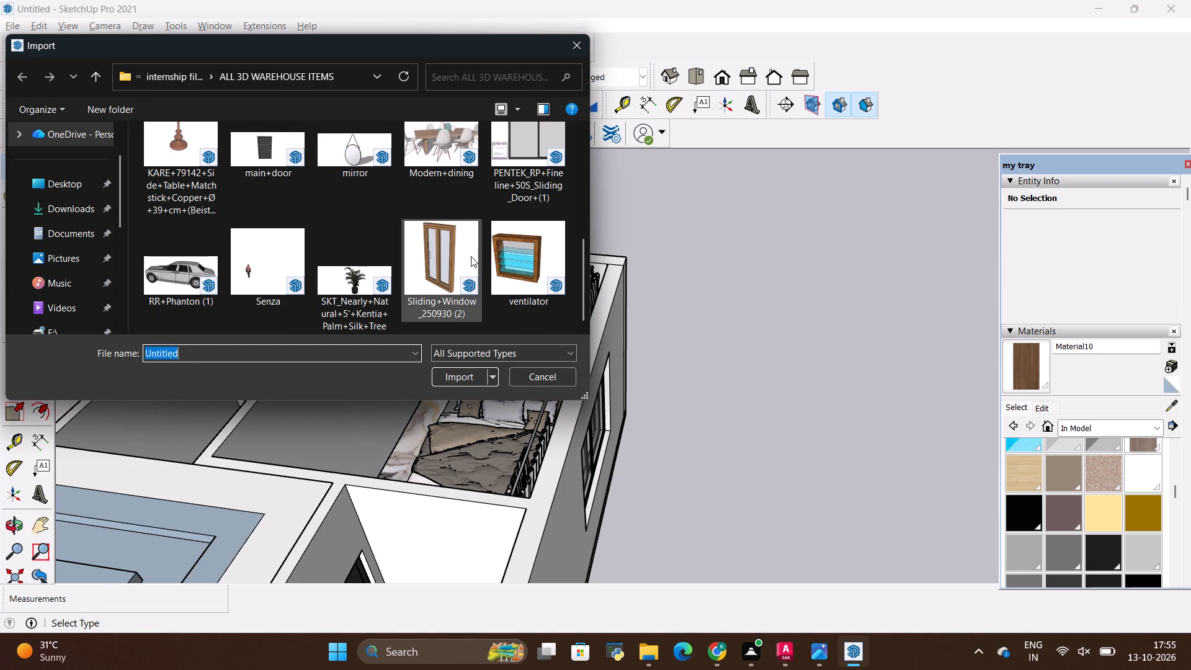
scroll(471, 256, "down", 1)
left_click(360, 295)
left_click(444, 372)
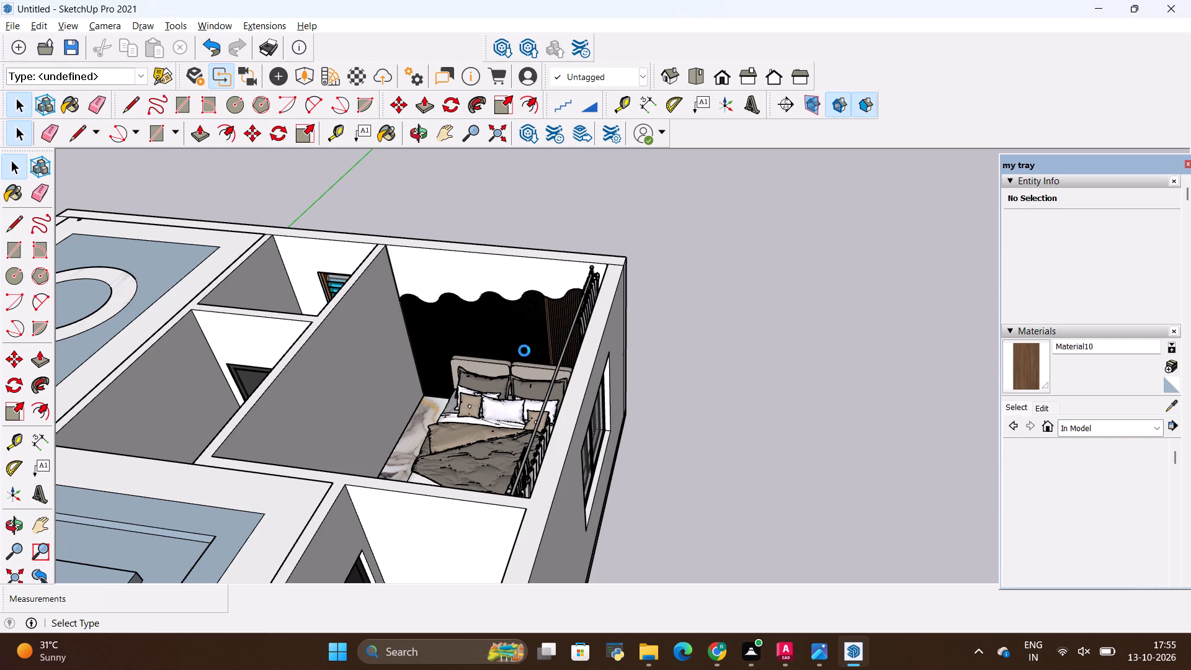
left_click(720, 379)
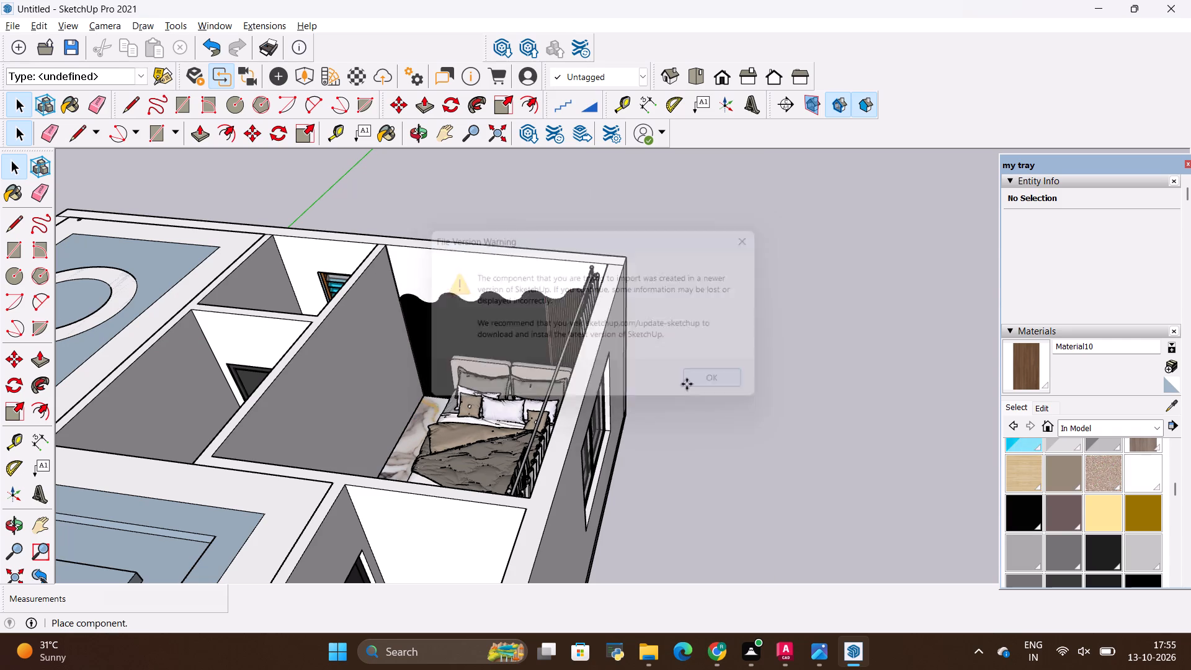
middle_click_drag(489, 446, 711, 468)
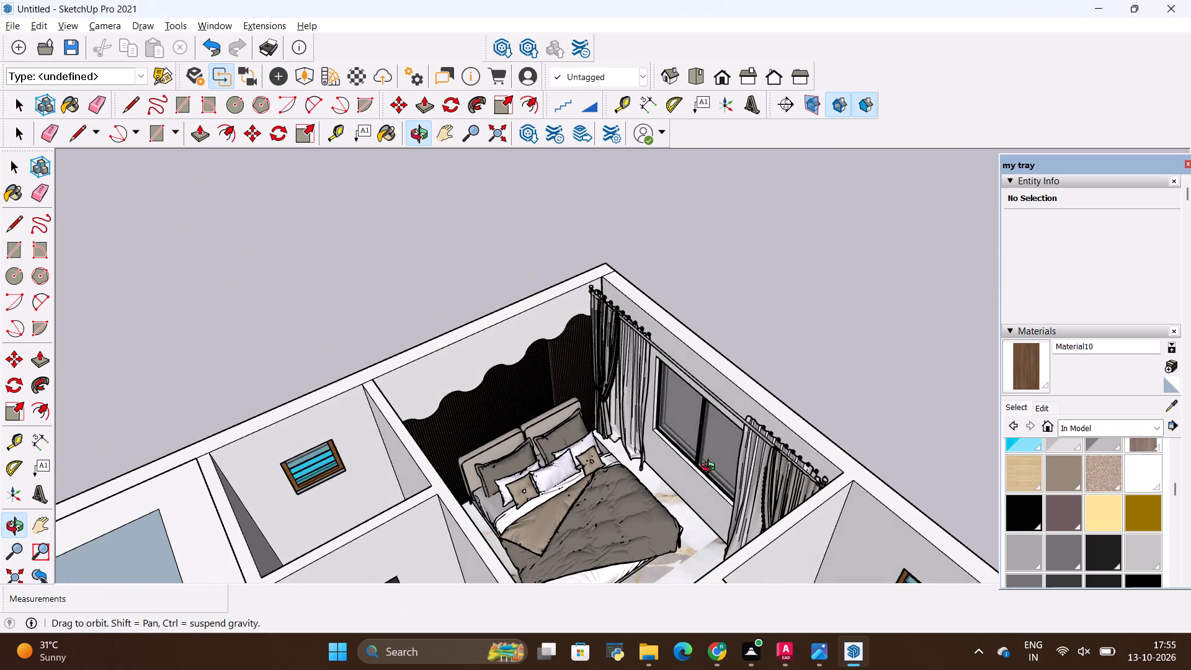
middle_click_drag(711, 468, 710, 468)
scroll(615, 442, "up", 20)
scroll(615, 442, "up", 8)
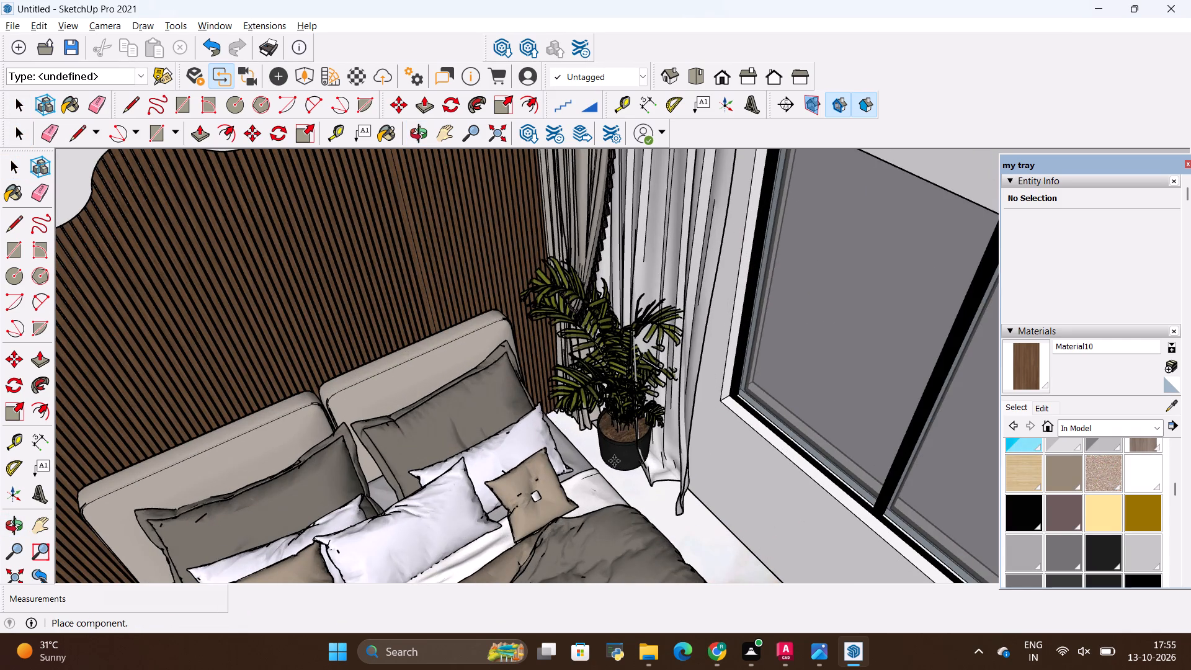
scroll(614, 461, "up", 19)
left_click(588, 442)
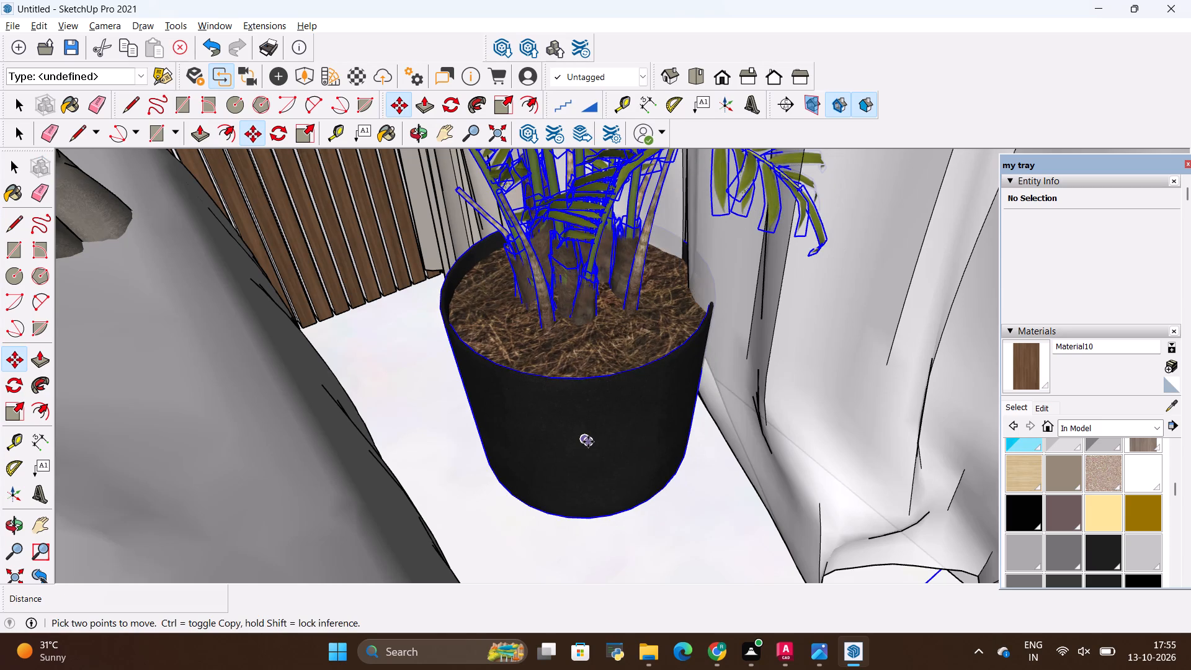
Scale the potted palm down uniformly to a slightly smaller size.
scroll(600, 482, "down", 20)
scroll(600, 482, "down", 5)
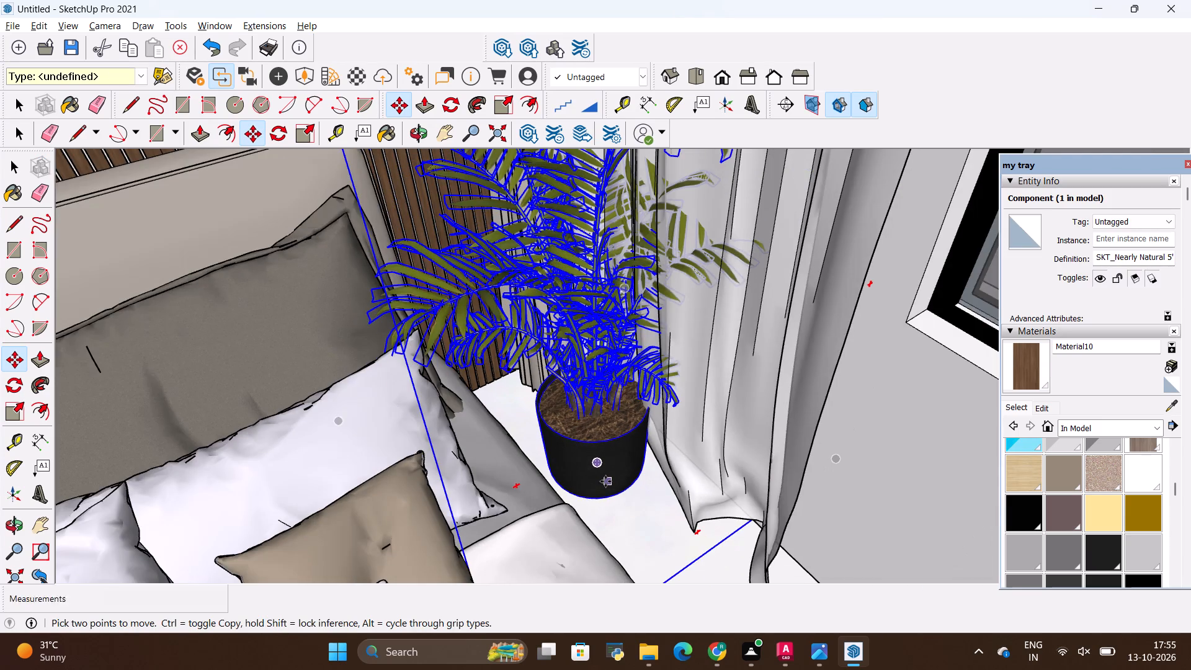
scroll(605, 481, "down", 7)
key("s")
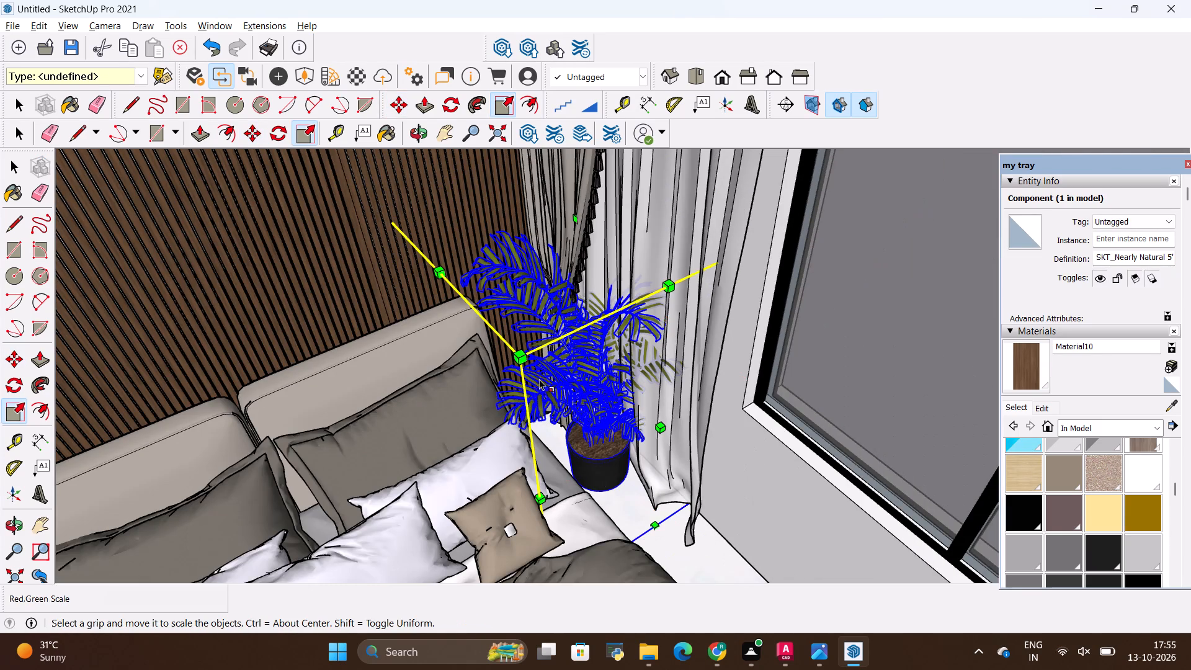
left_click(522, 357)
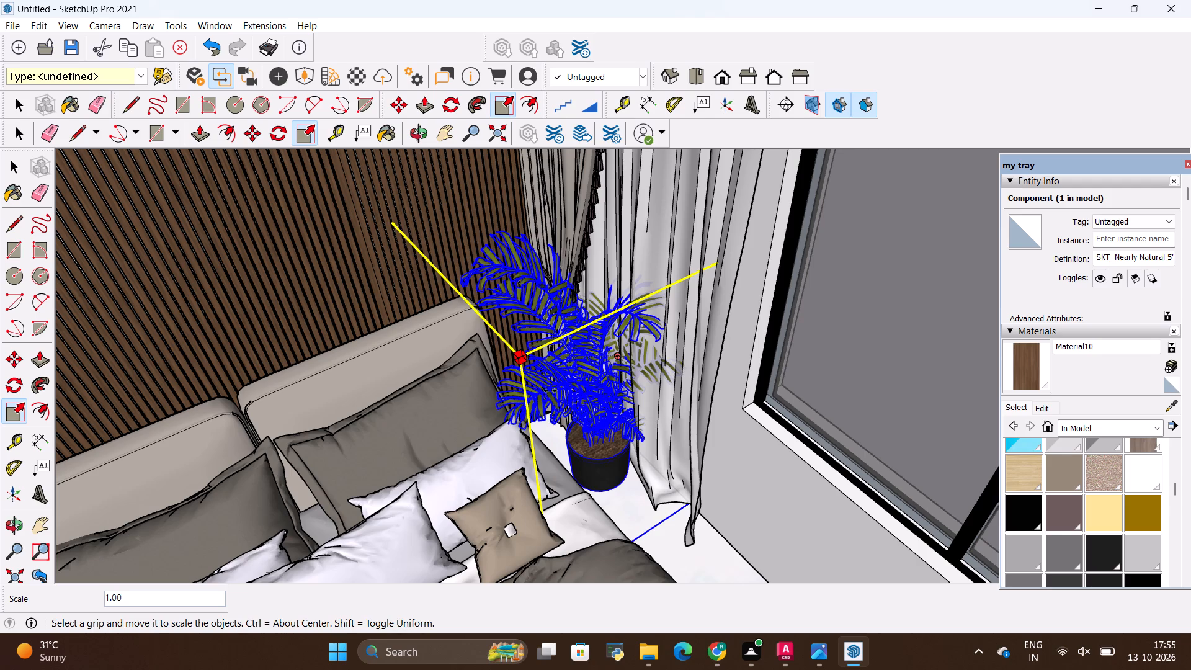
left_click(556, 396)
key("space")
Move the potted palm about 9' 6" across the bed to the floor beside the headboard, on the side opposite the curtains.
left_click(427, 404)
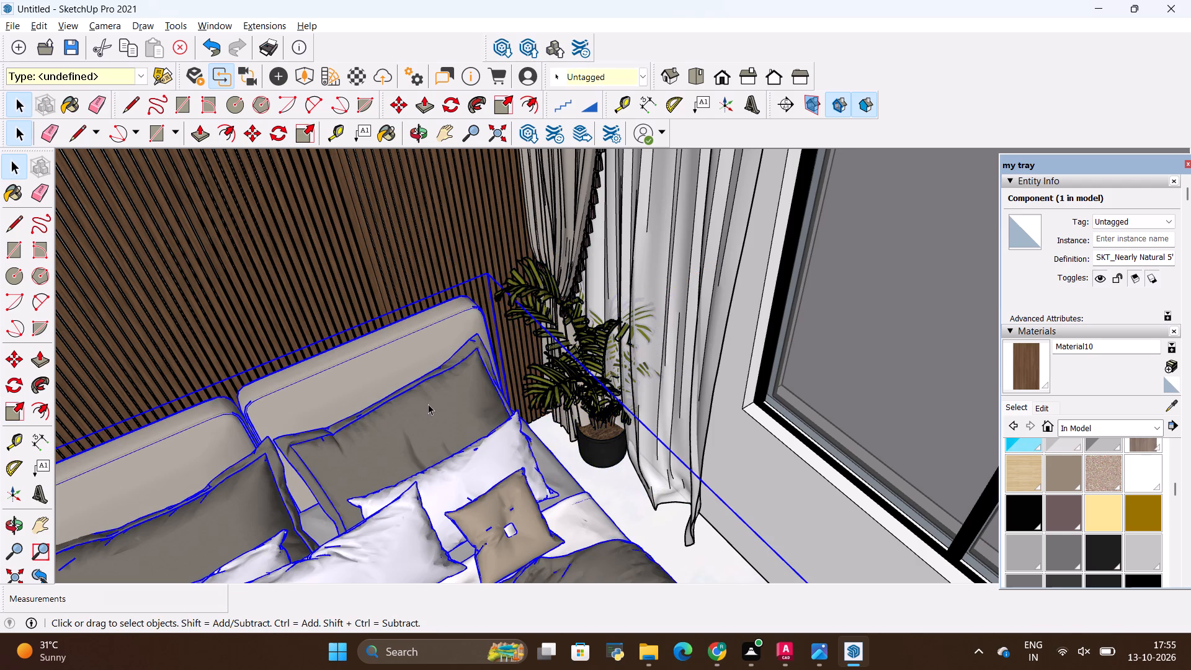
left_click(608, 362)
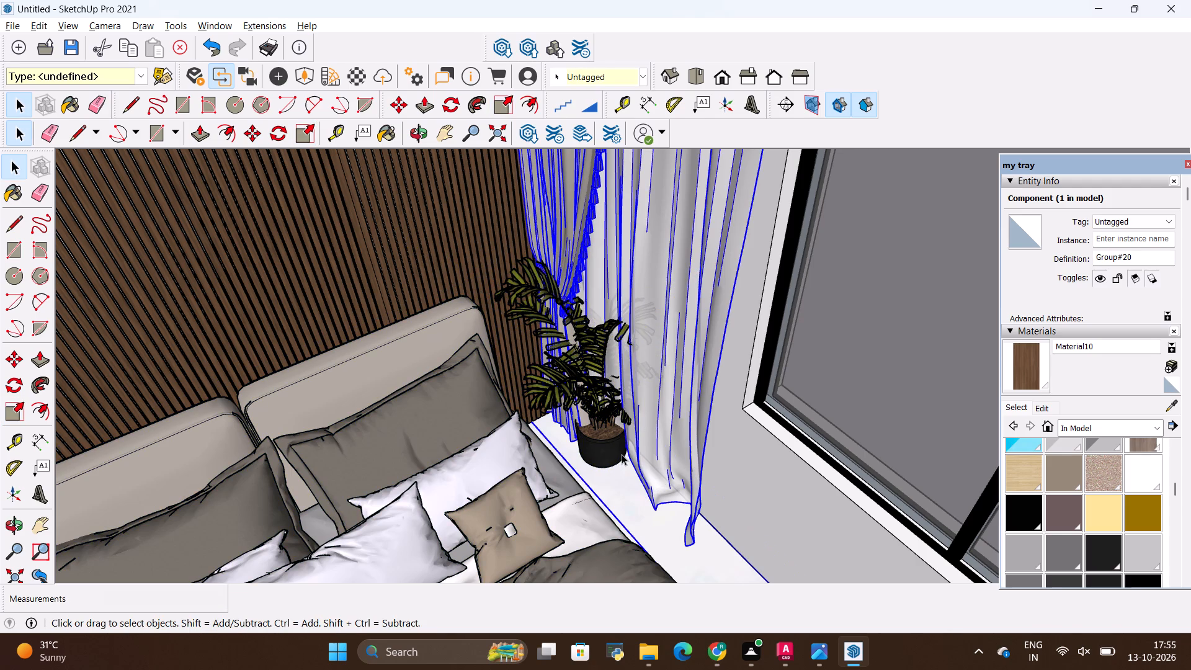
left_click(622, 454)
key("m")
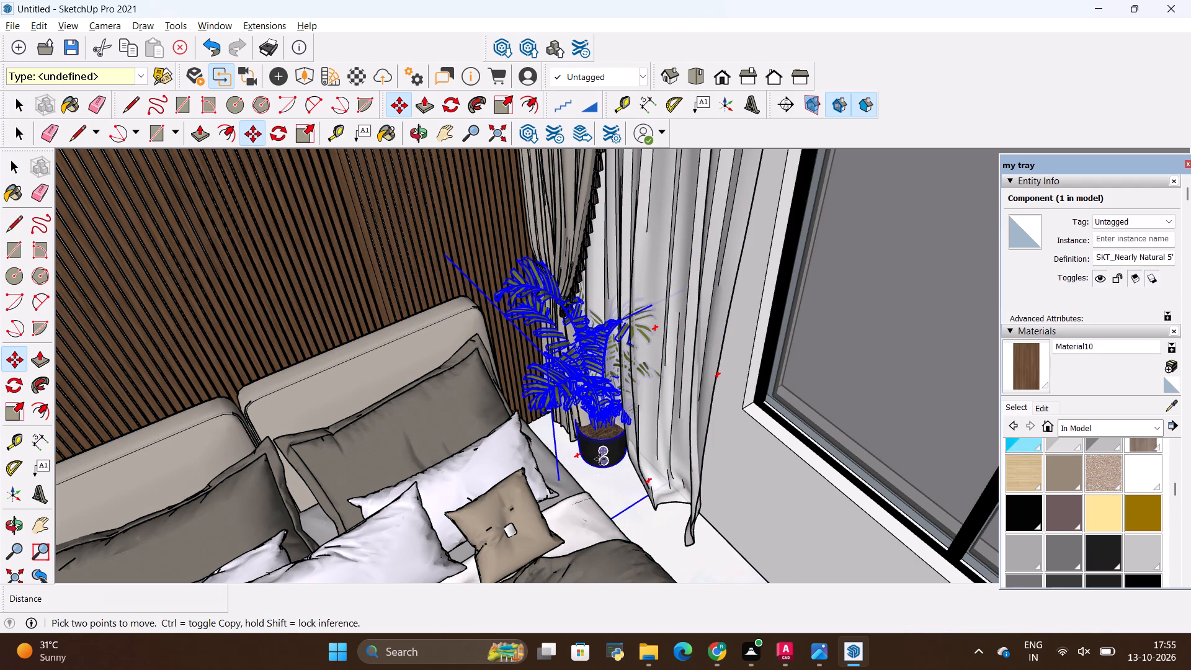
left_click(608, 471)
scroll(608, 421, "down", 5)
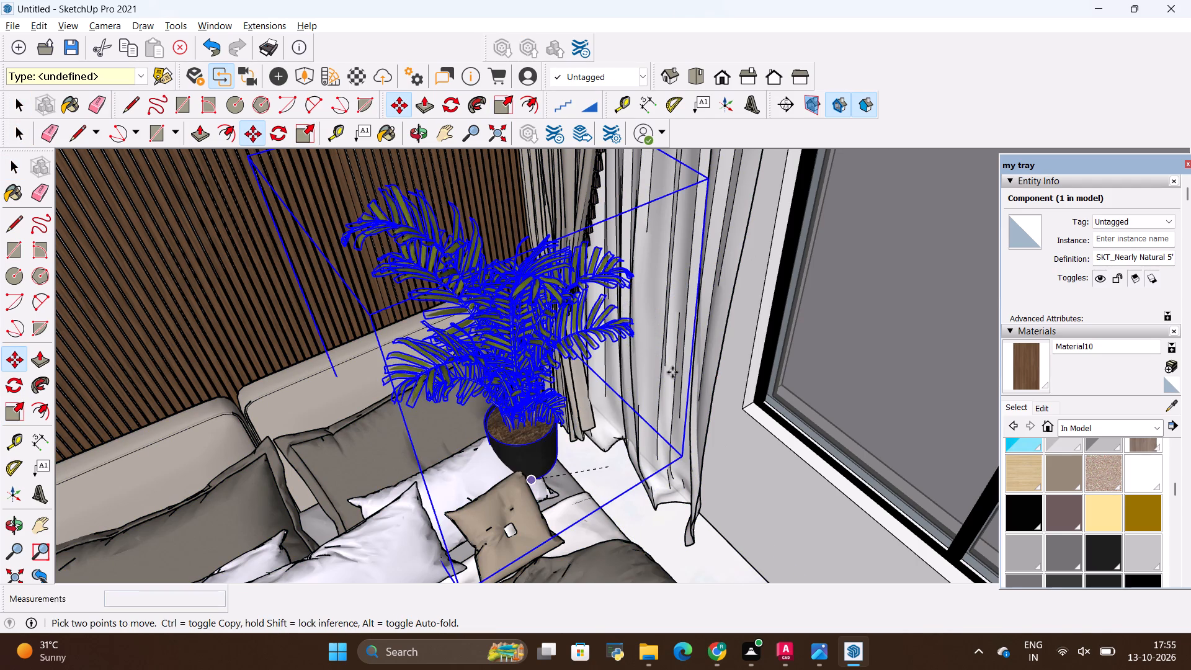
scroll(672, 372, "down", 7)
scroll(609, 378, "down", 5)
middle_click_drag(621, 434, 515, 509)
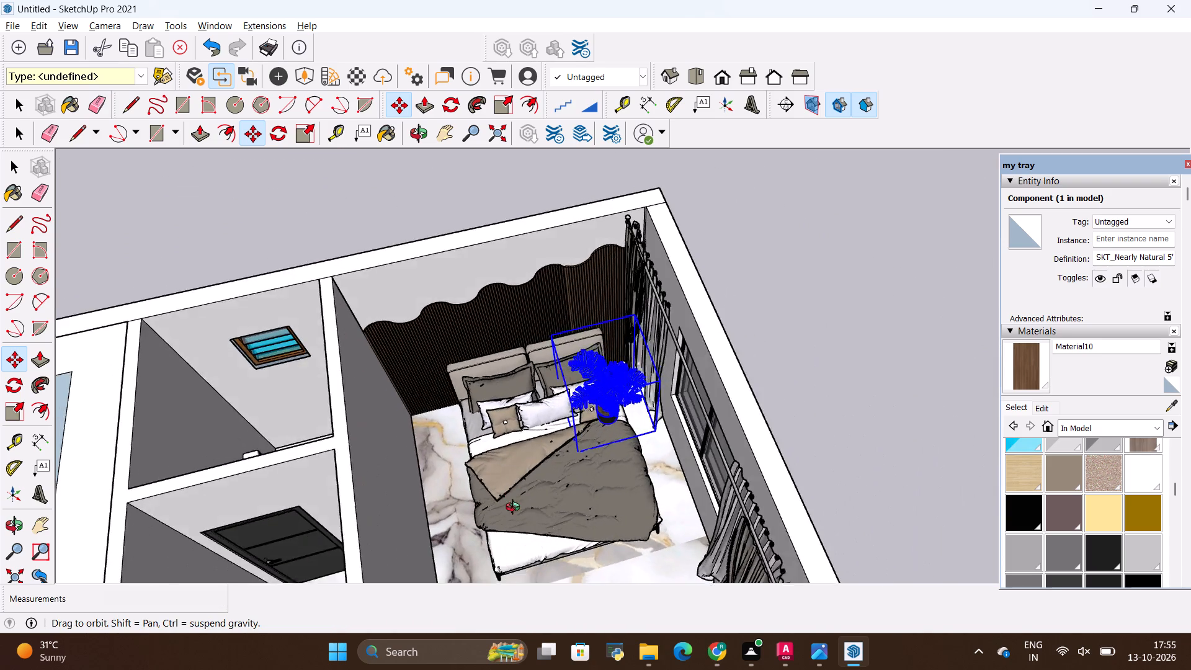
middle_click_drag(515, 509, 468, 457)
scroll(404, 429, "up", 3)
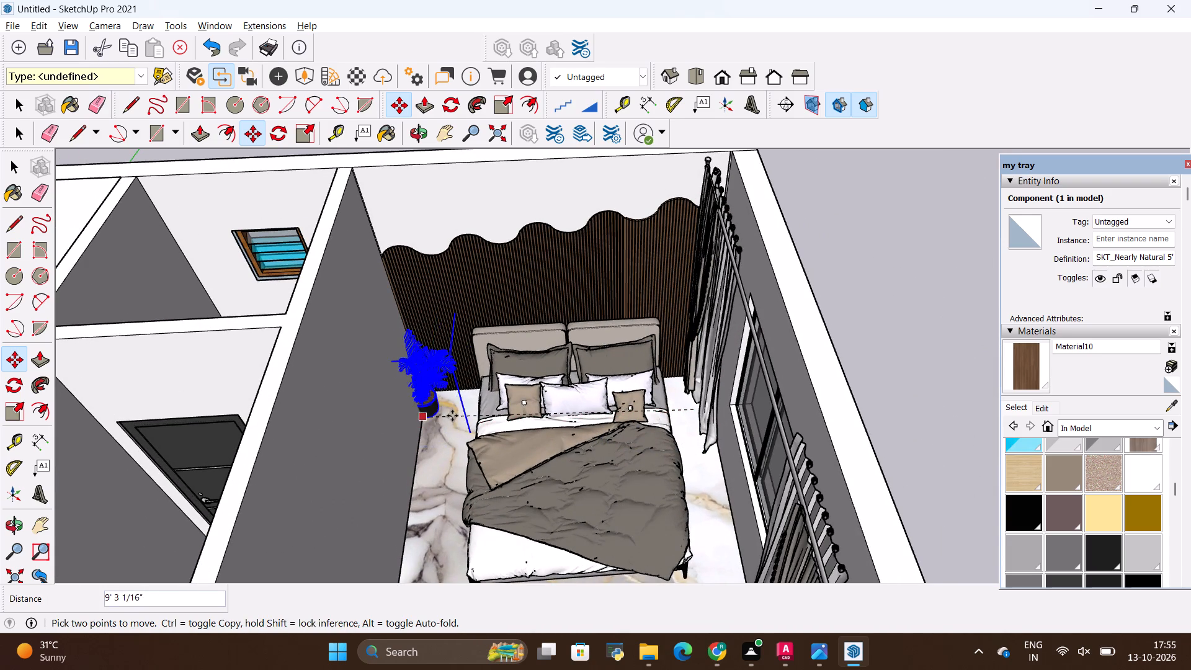
left_click(444, 424)
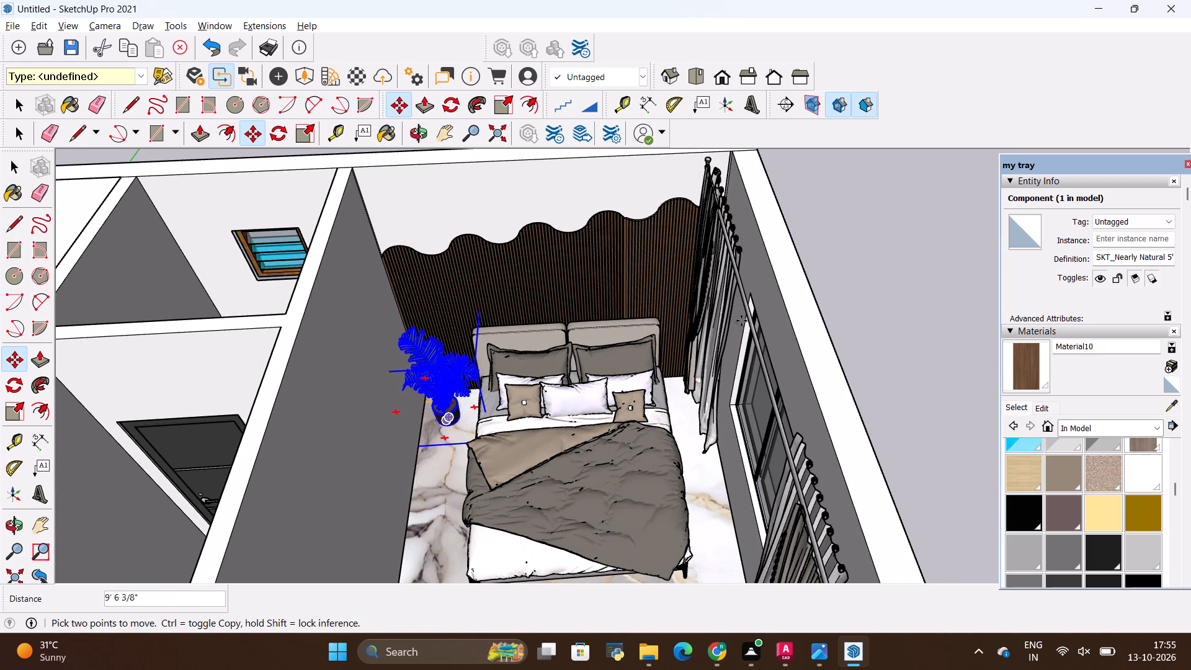
left_click(835, 271, "alt")
key("space")
left_click(836, 272)
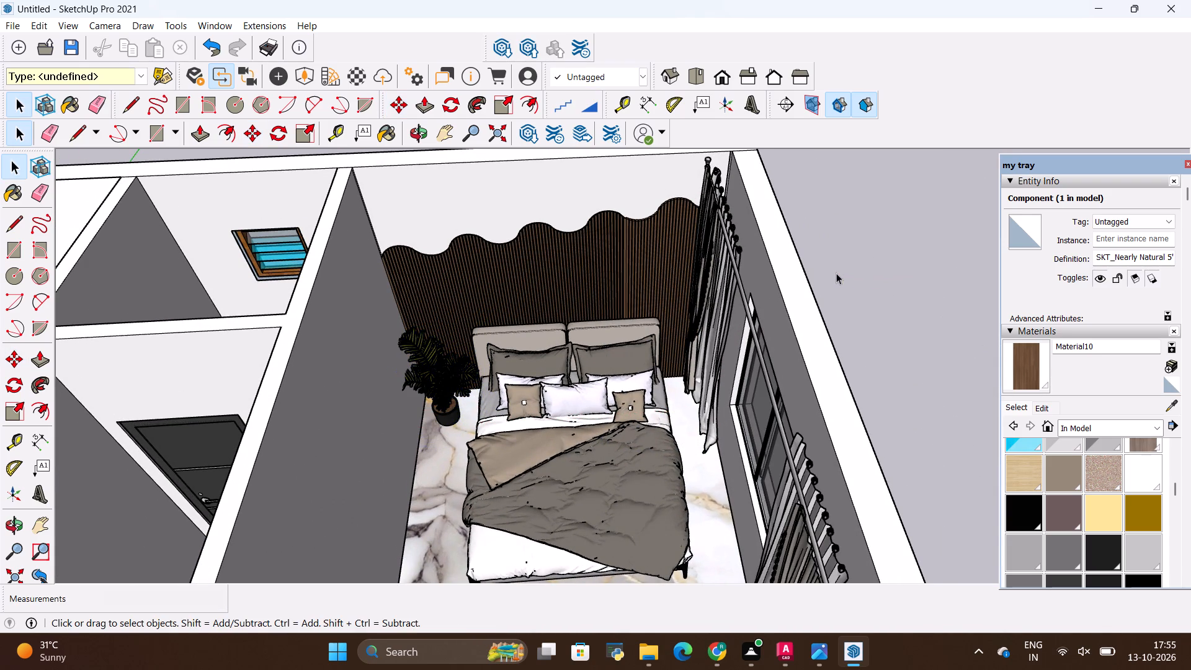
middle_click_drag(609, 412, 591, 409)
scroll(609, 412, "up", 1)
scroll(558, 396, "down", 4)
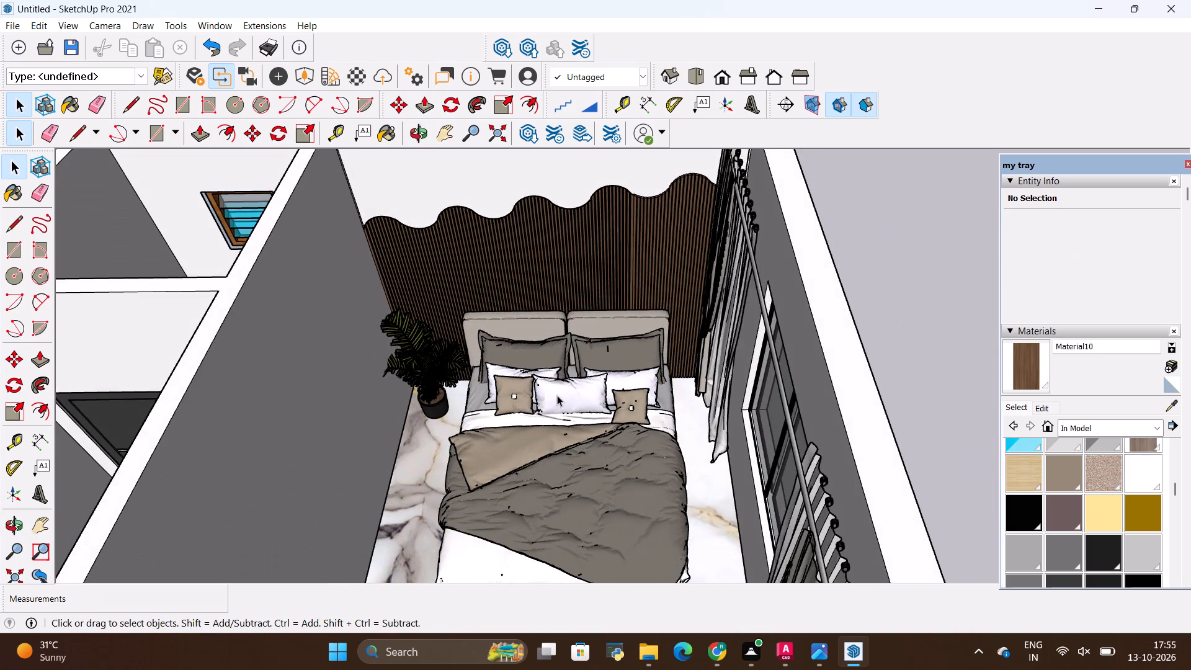
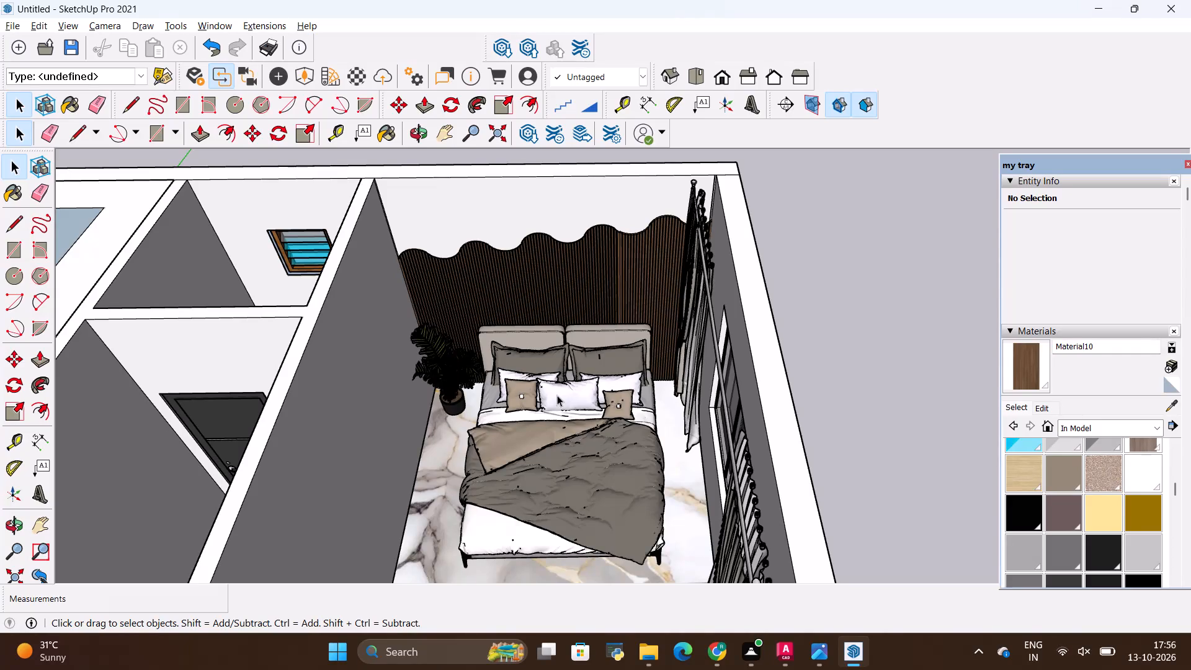
Examine the bedroom from several angles, looking over the potted palm beside the bed, the slatted headboard wall, the curtained window and the surrounding rooms.
scroll(506, 321, "down", 6)
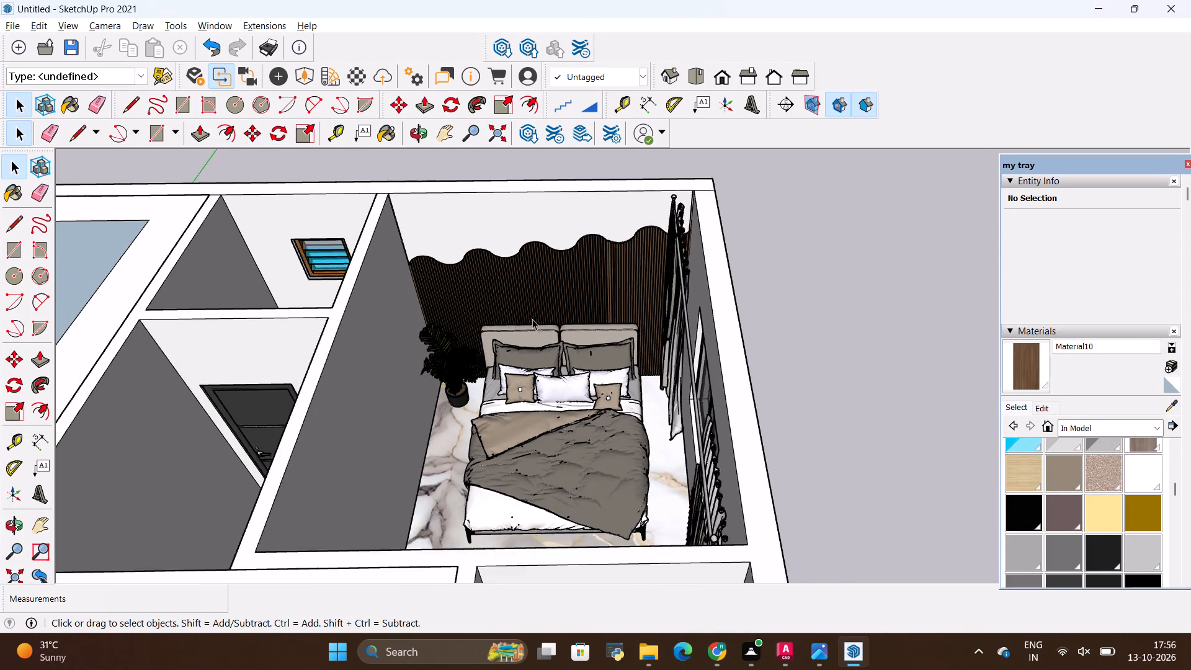
key("space")
left_click(834, 252)
scroll(579, 338, "down", 5)
scroll(571, 359, "up", 9)
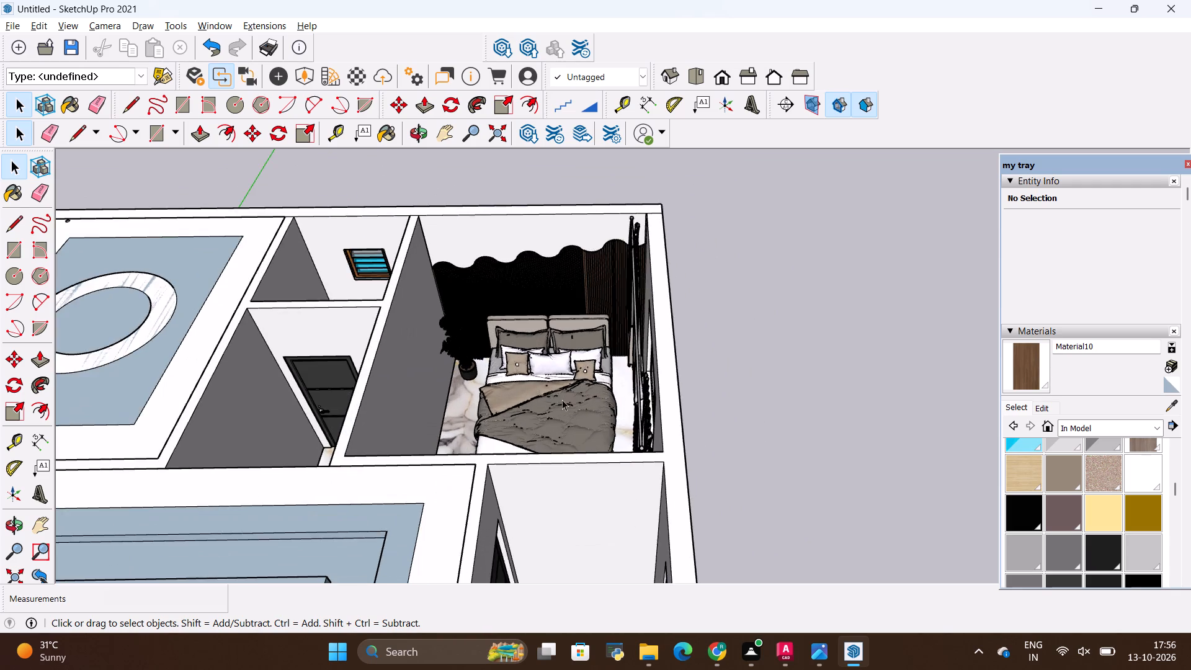
scroll(562, 400, "up", 4)
middle_click_drag(566, 395, 796, 407)
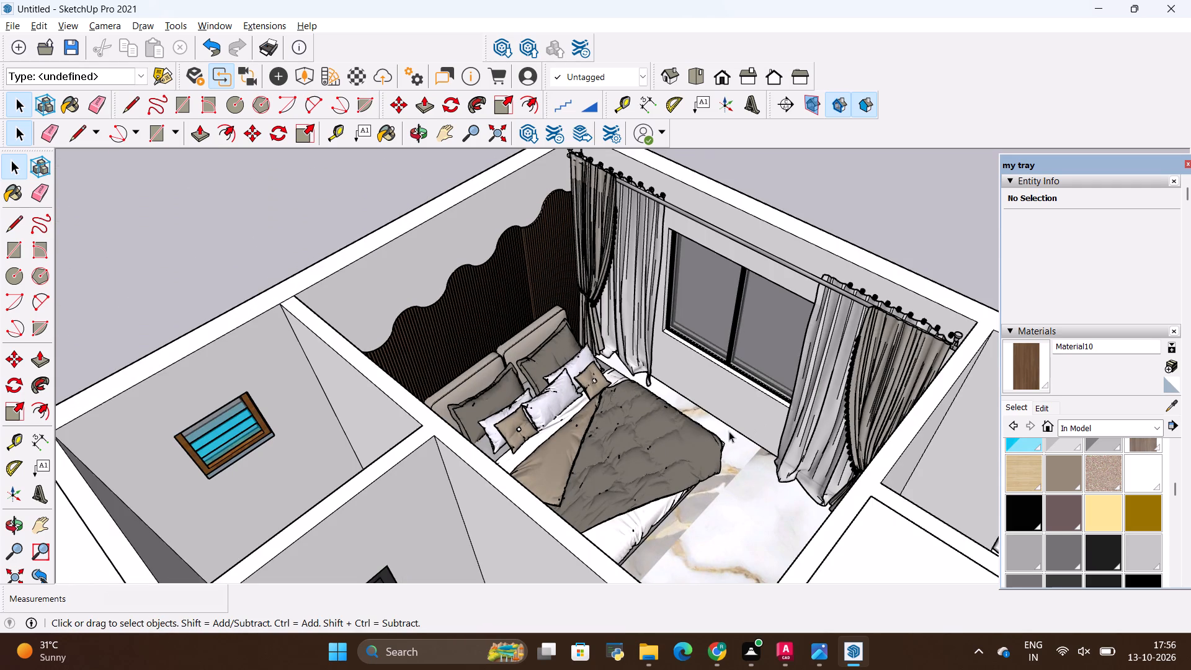
scroll(650, 414, "down", 4)
middle_click_drag(711, 427, 801, 318)
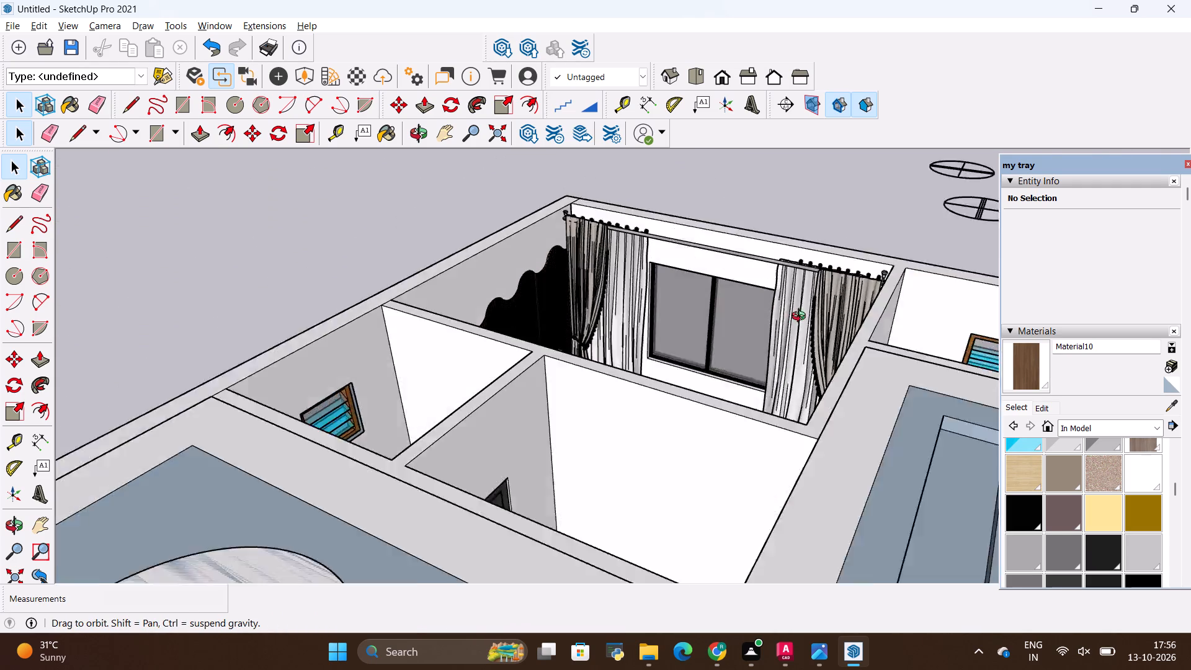
middle_click_drag(801, 318, 778, 377)
scroll(754, 237, "up", 6)
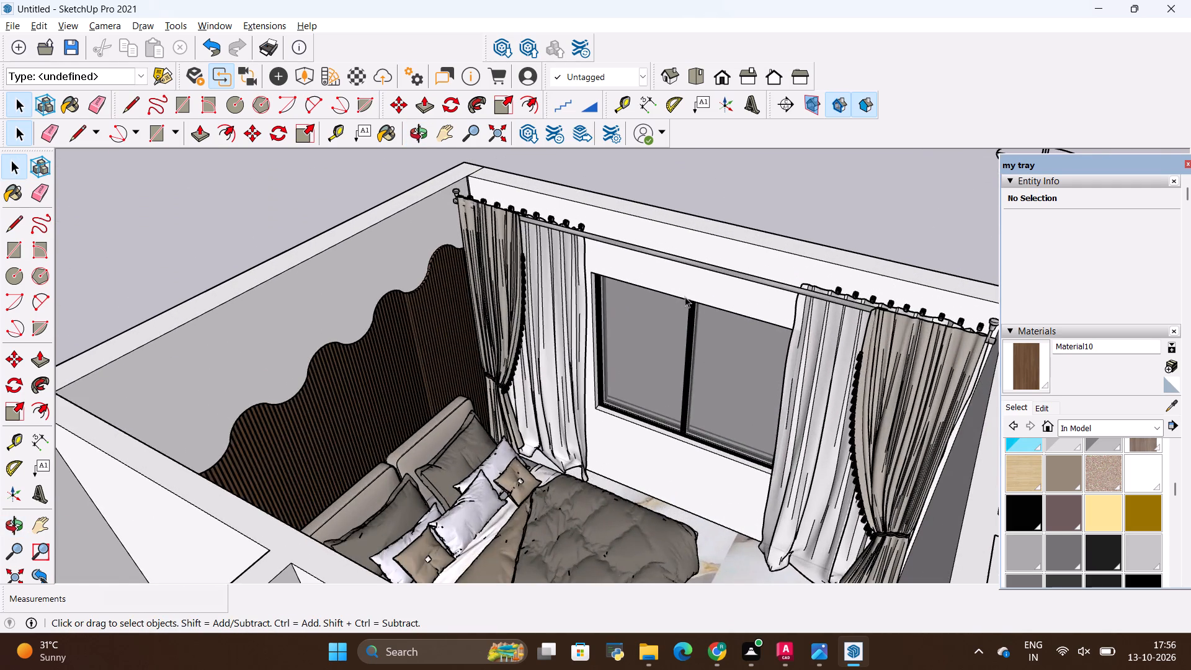
scroll(656, 303, "down", 3)
middle_click_drag(403, 400, 438, 439)
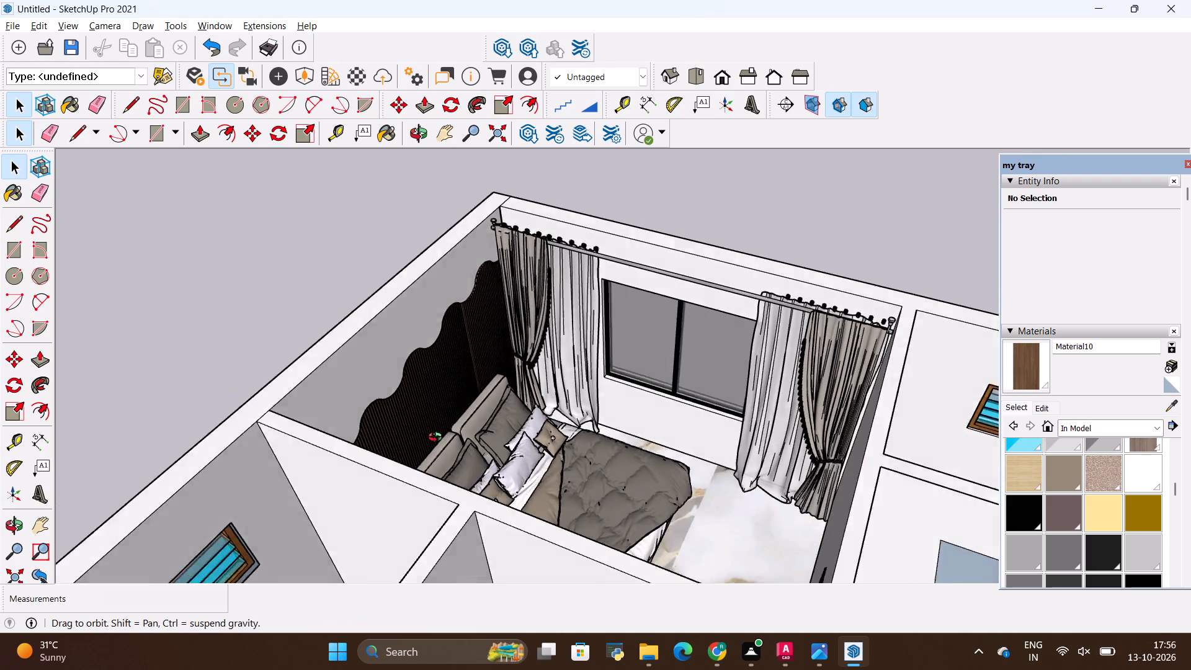
middle_click_drag(438, 439, 878, 431)
scroll(513, 427, "down", 3)
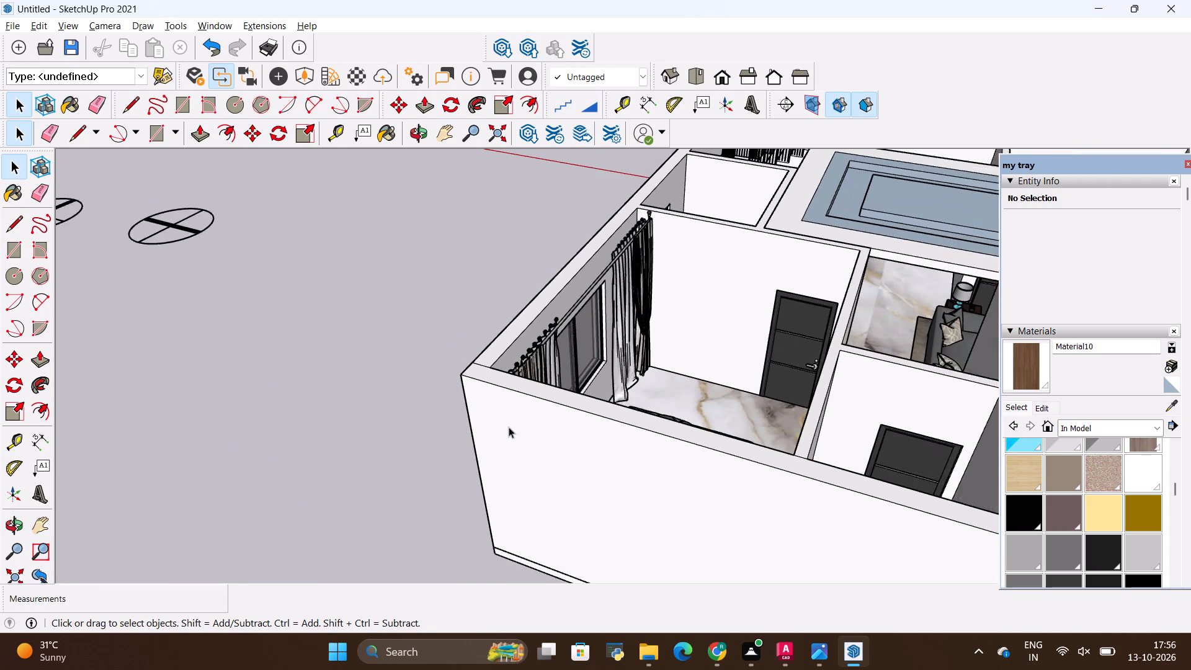
scroll(509, 427, "down", 4)
middle_click_drag(765, 337, 470, 461)
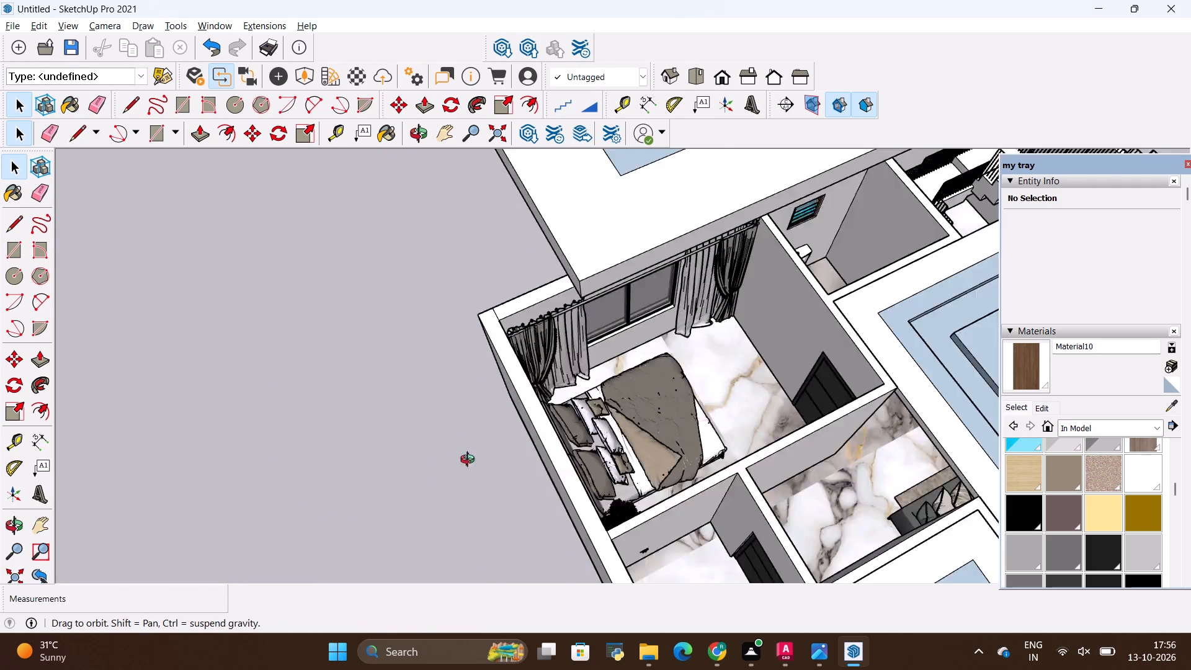
middle_click_drag(470, 461, 256, 336)
middle_click_drag(557, 365, 254, 373)
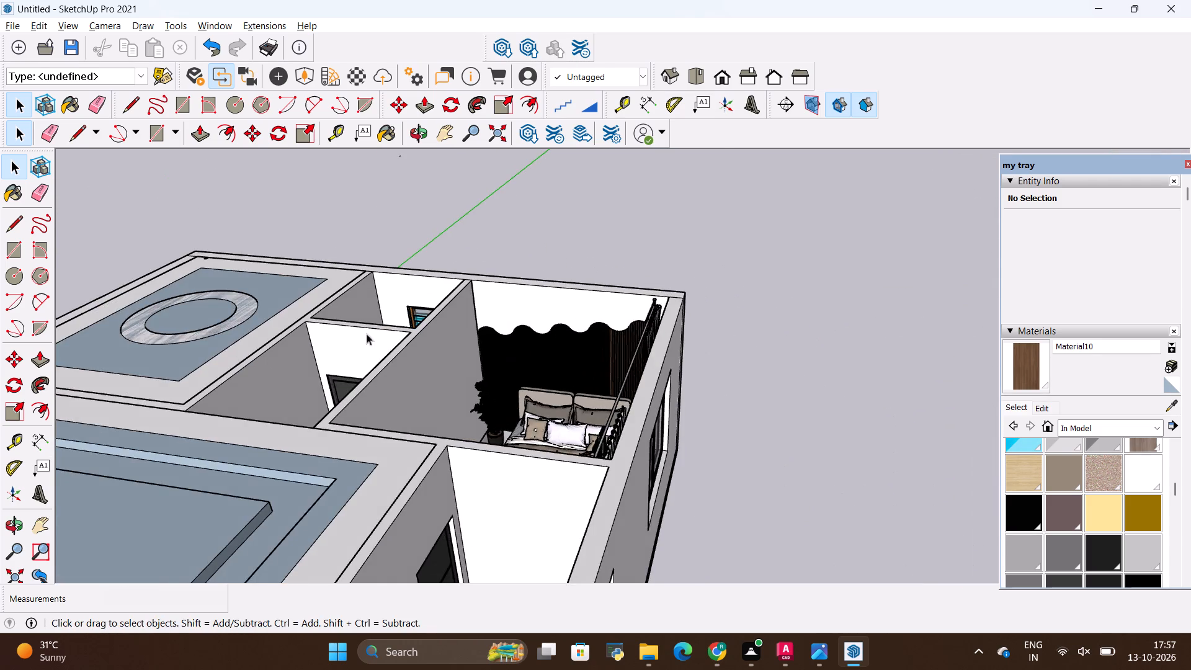
scroll(407, 326, "up", 6)
scroll(608, 312, "up", 4)
scroll(678, 341, "down", 5)
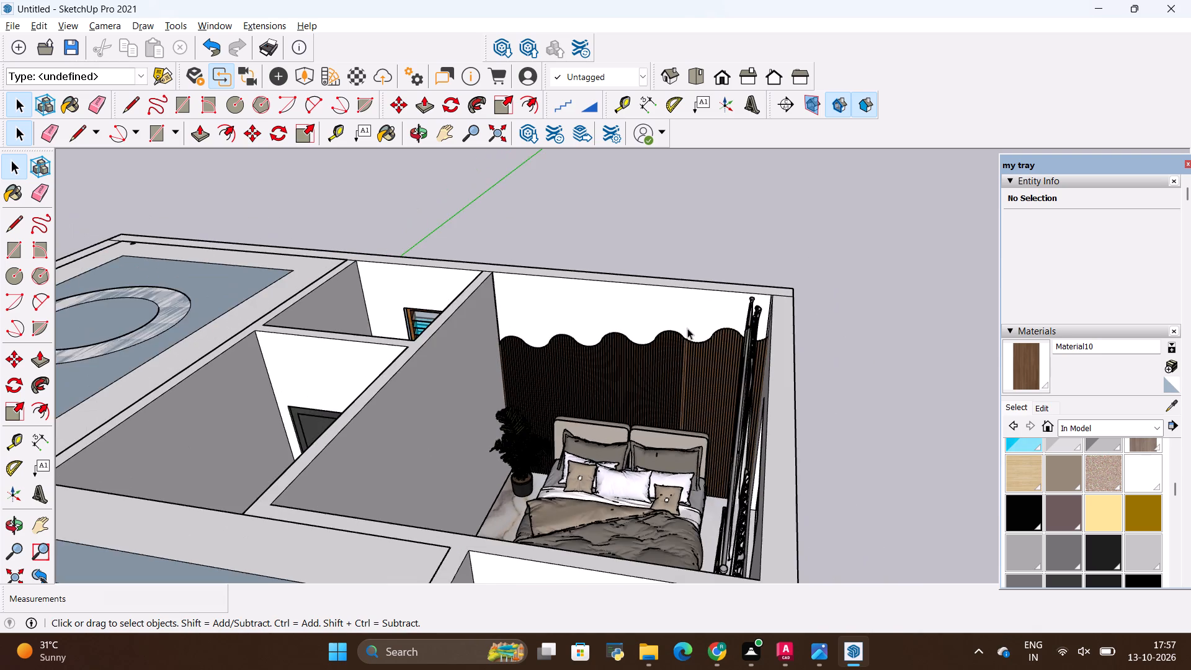
middle_click_drag(731, 324, 740, 265)
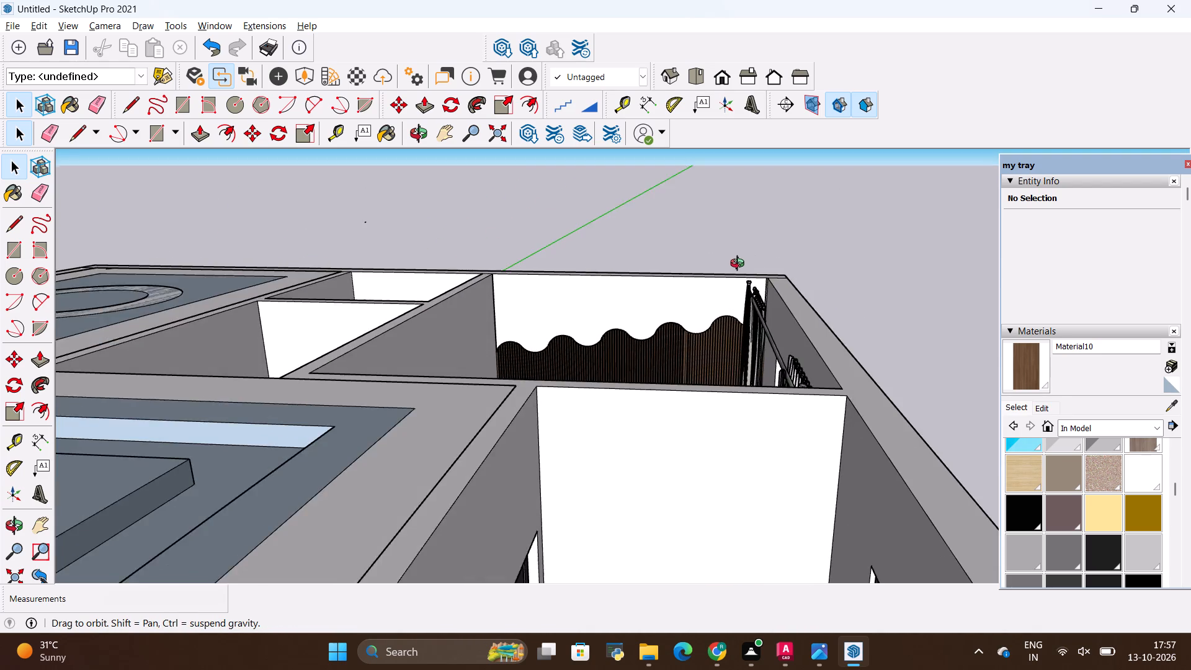
middle_click_drag(740, 265, 753, 367)
scroll(763, 287, "down", 4)
middle_click_drag(767, 292, 753, 440)
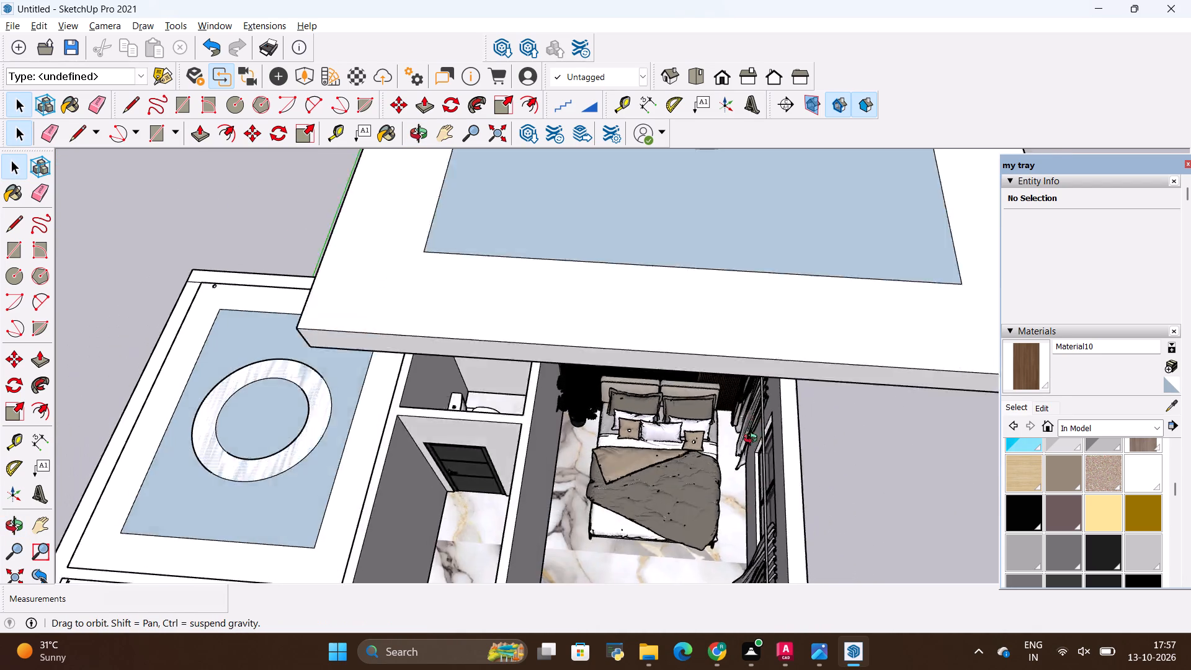
middle_click_drag(753, 440, 759, 330)
scroll(678, 516, "up", 6)
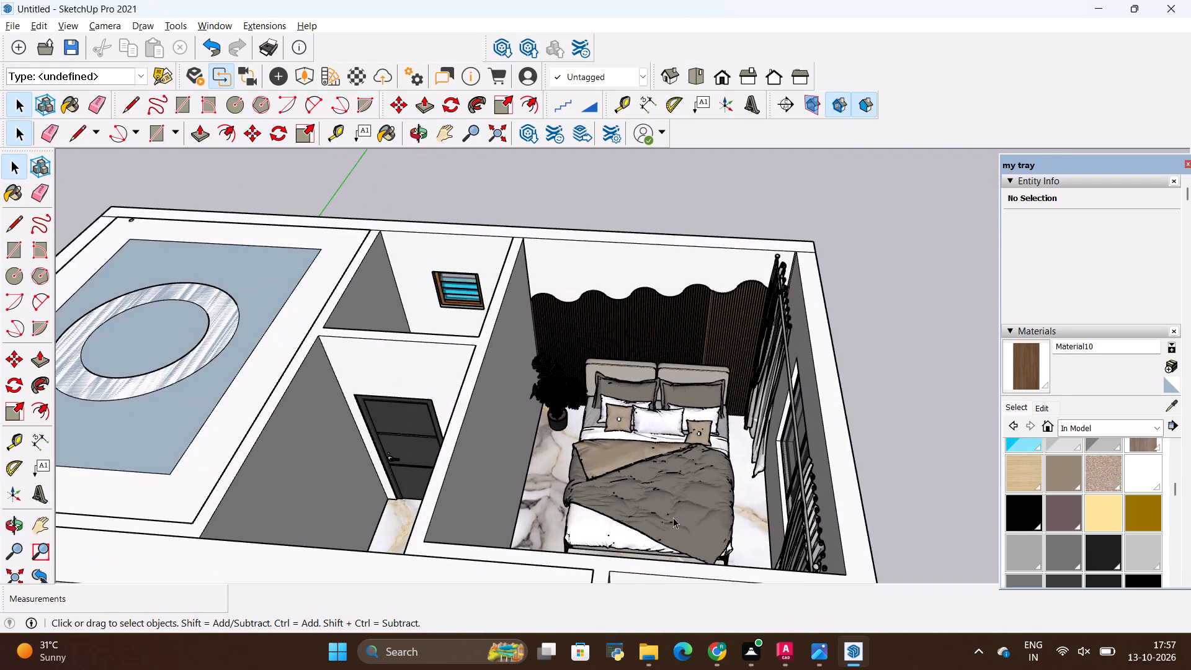
scroll(673, 517, "up", 2)
scroll(580, 492, "up", 4)
scroll(584, 485, "down", 3)
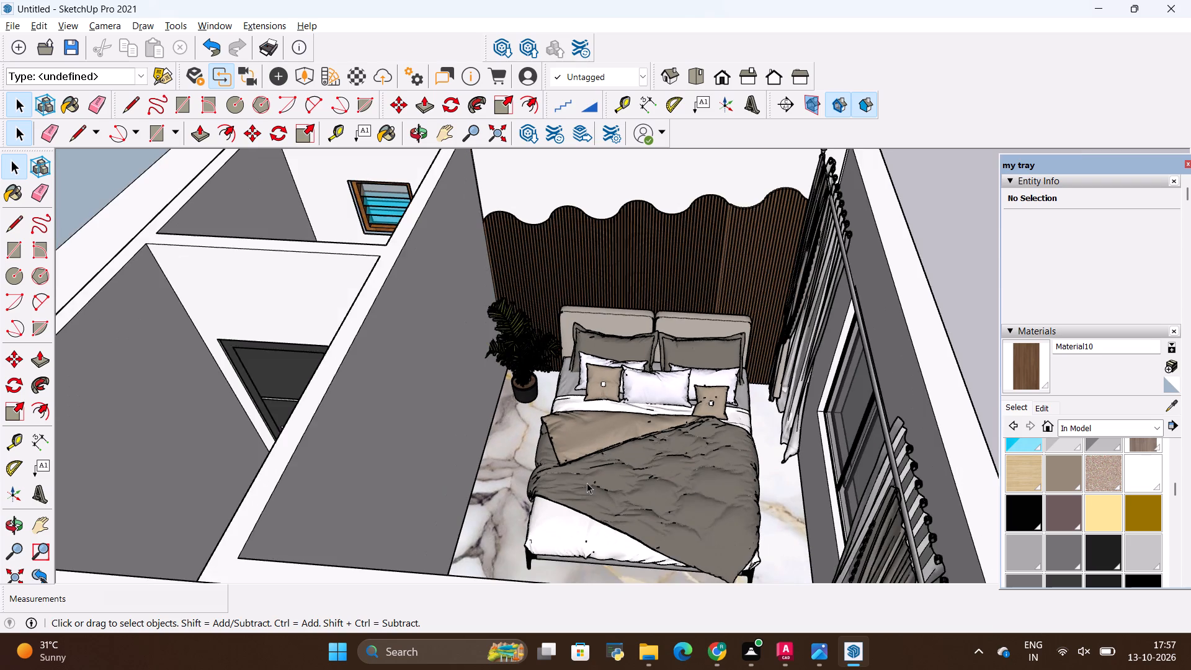
scroll(587, 483, "down", 9)
middle_click_drag(592, 481, 725, 455)
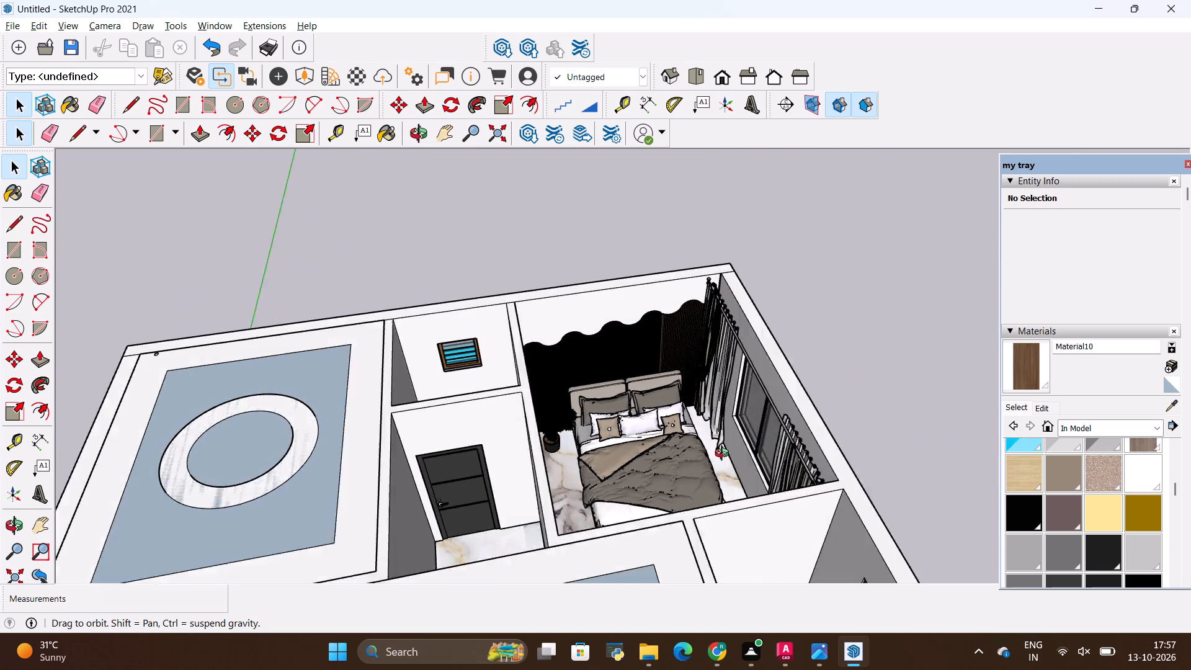
middle_click_drag(725, 455, 563, 462)
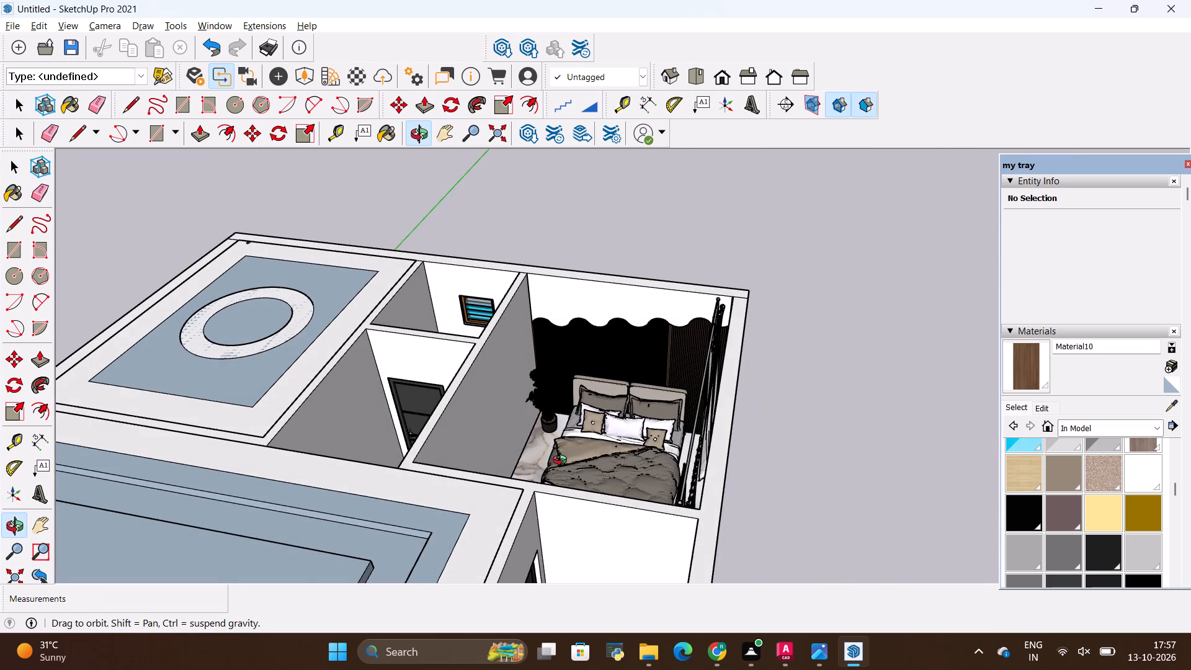
middle_click_drag(563, 462, 594, 458)
scroll(666, 398, "up", 9)
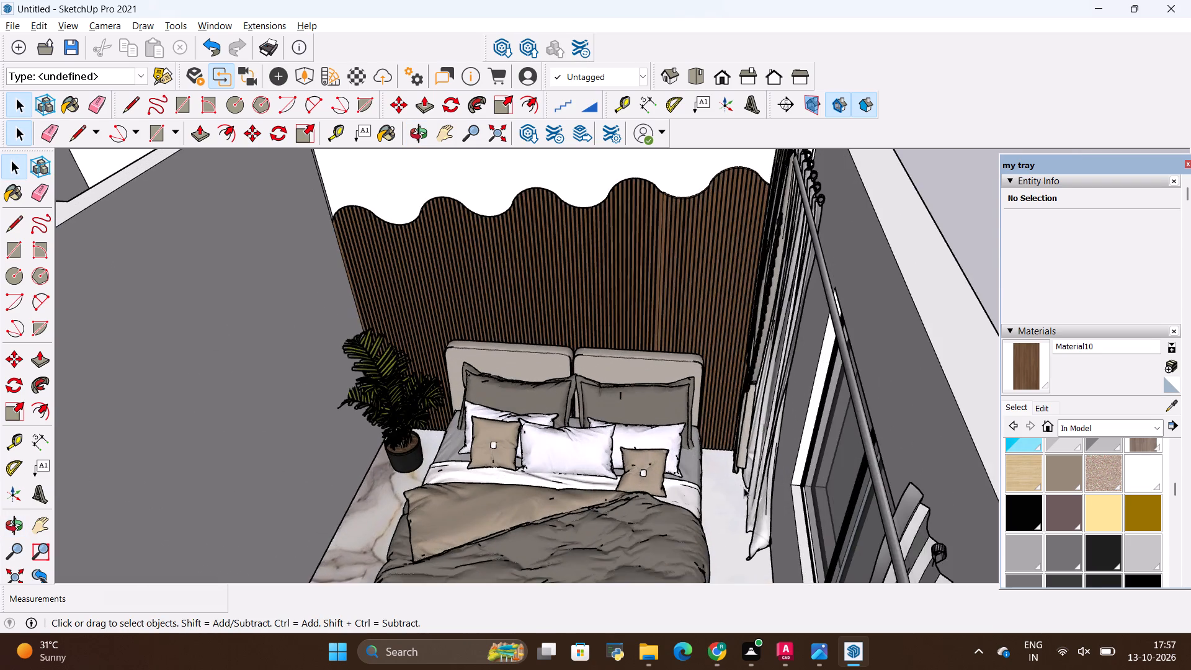
middle_click_drag(756, 489, 854, 459)
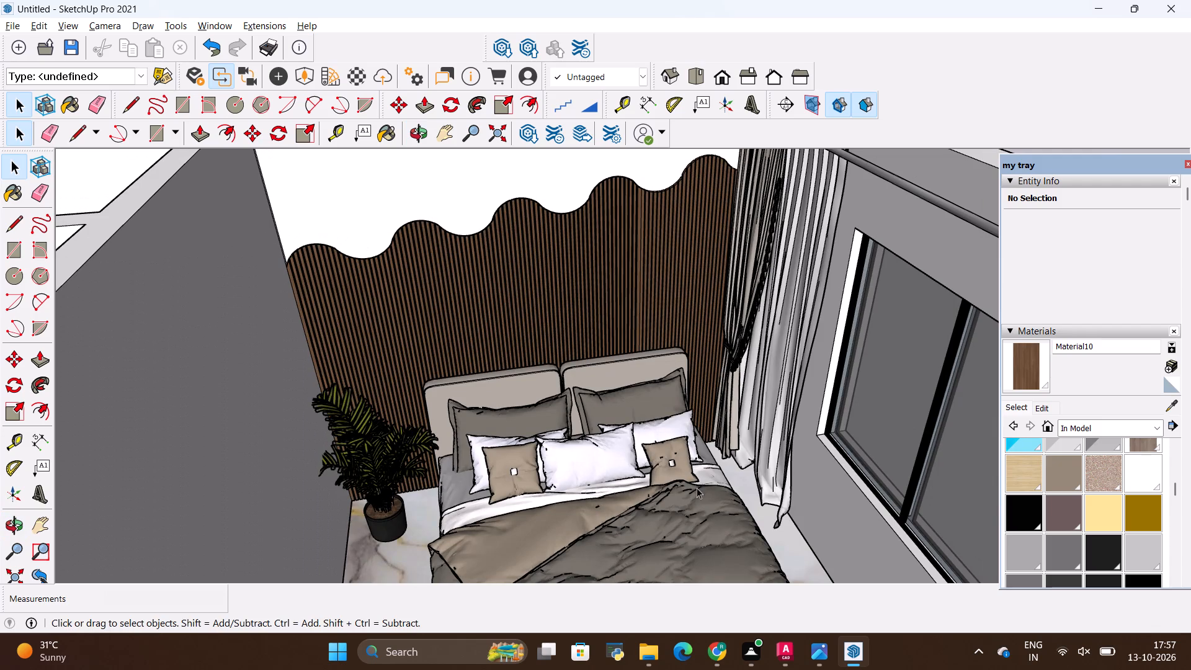
scroll(690, 491, "down", 8)
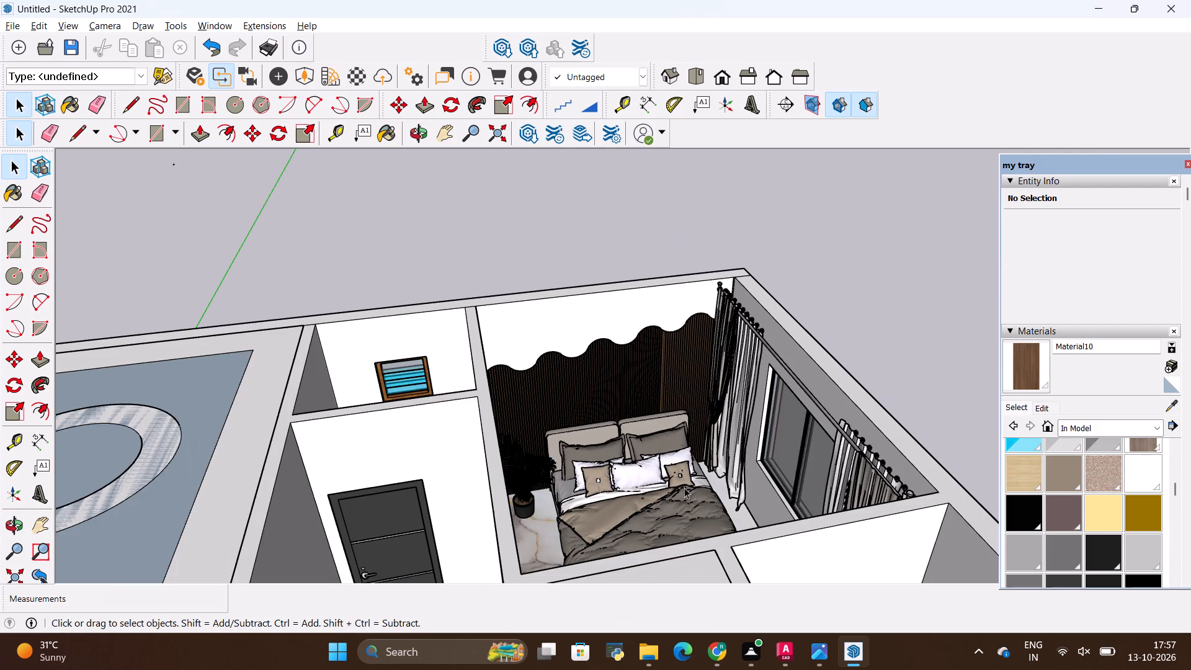
scroll(672, 488, "down", 5)
middle_click_drag(666, 502, 627, 543)
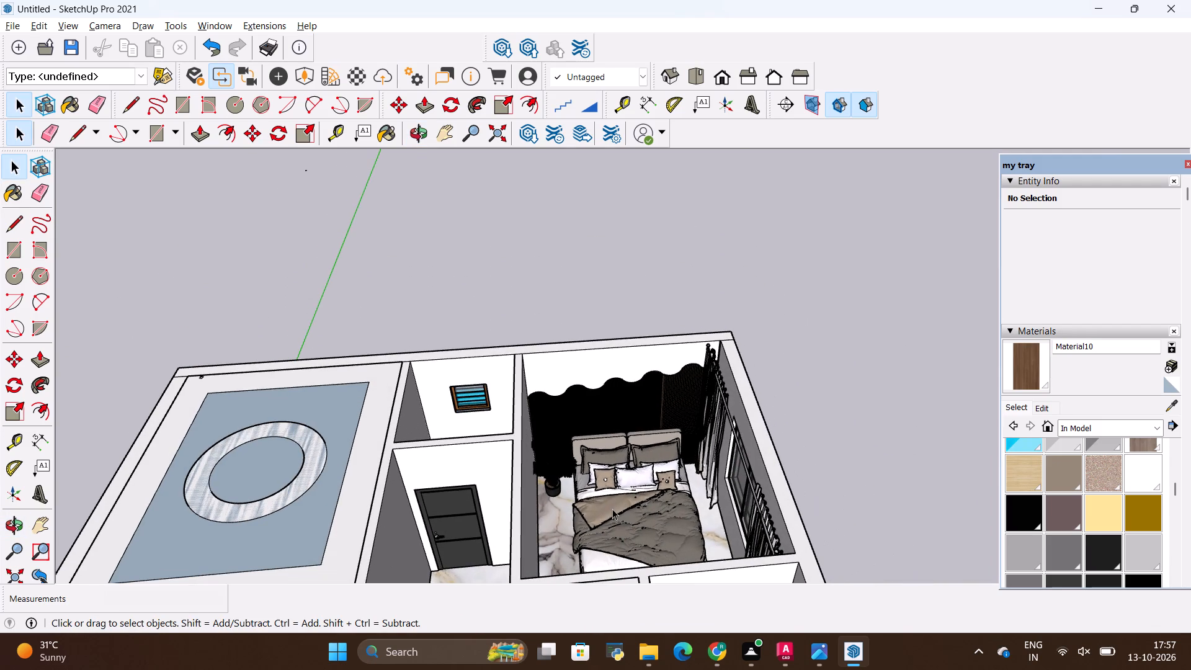
scroll(601, 483, "down", 6)
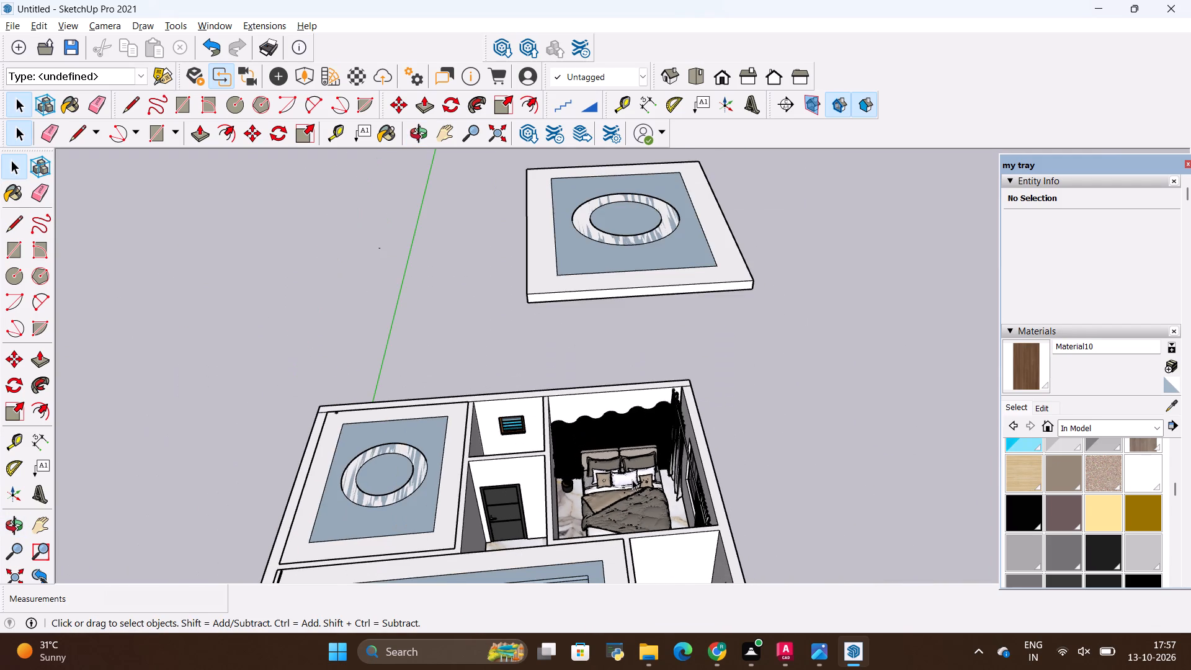
scroll(632, 480, "down", 9)
Import the fan component file from the Downloads folder.
middle_click_drag(674, 506, 664, 468)
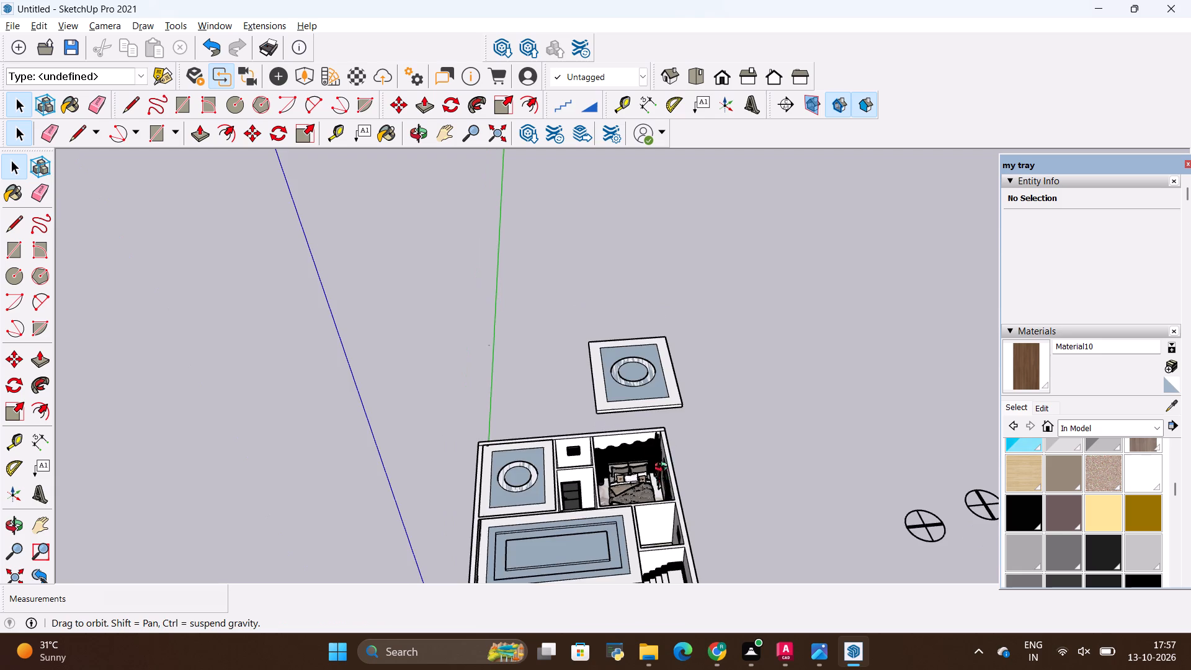
middle_click_drag(664, 468, 589, 228)
scroll(591, 226, "up", 6)
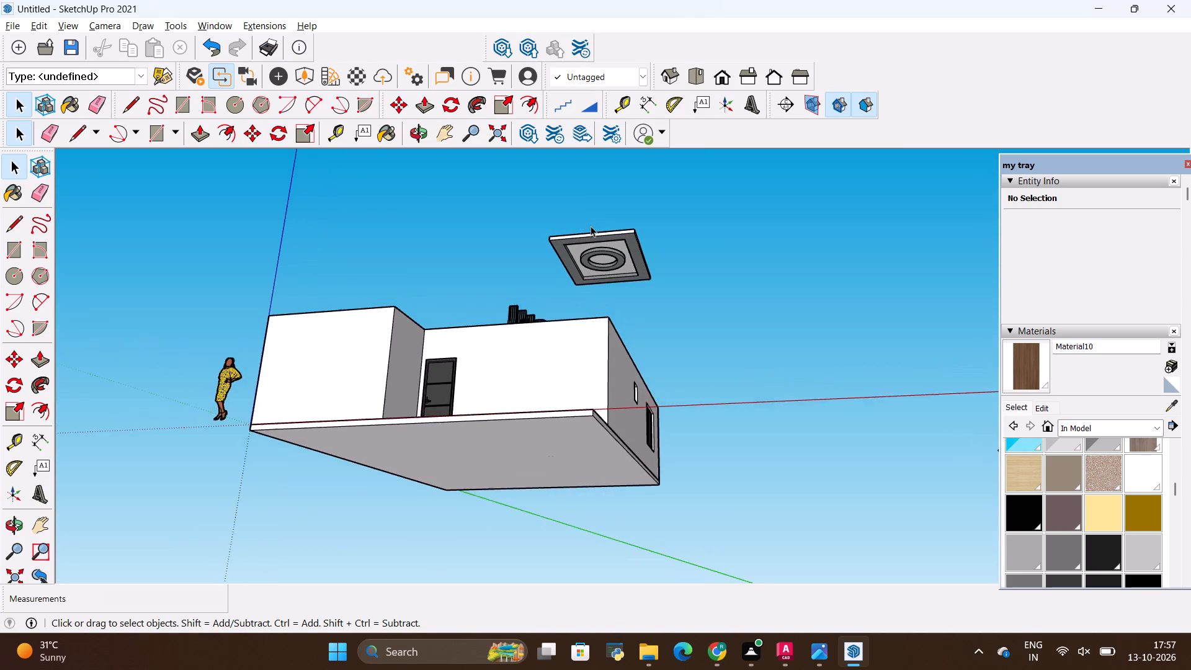
scroll(591, 226, "up", 17)
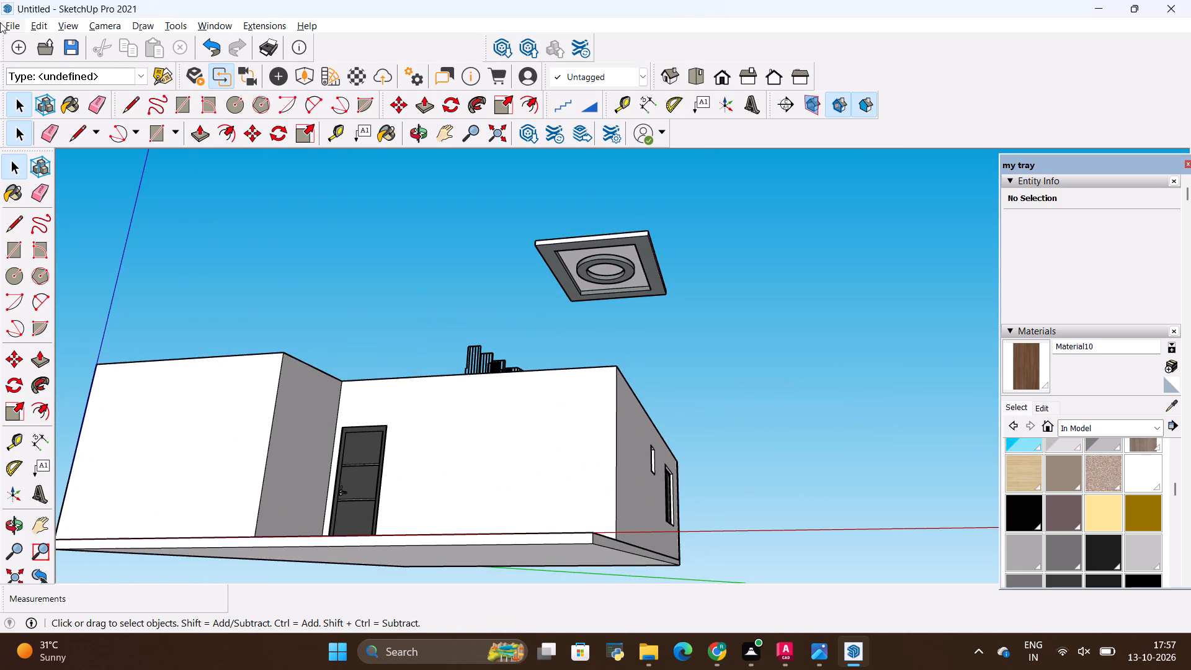
left_click(11, 32)
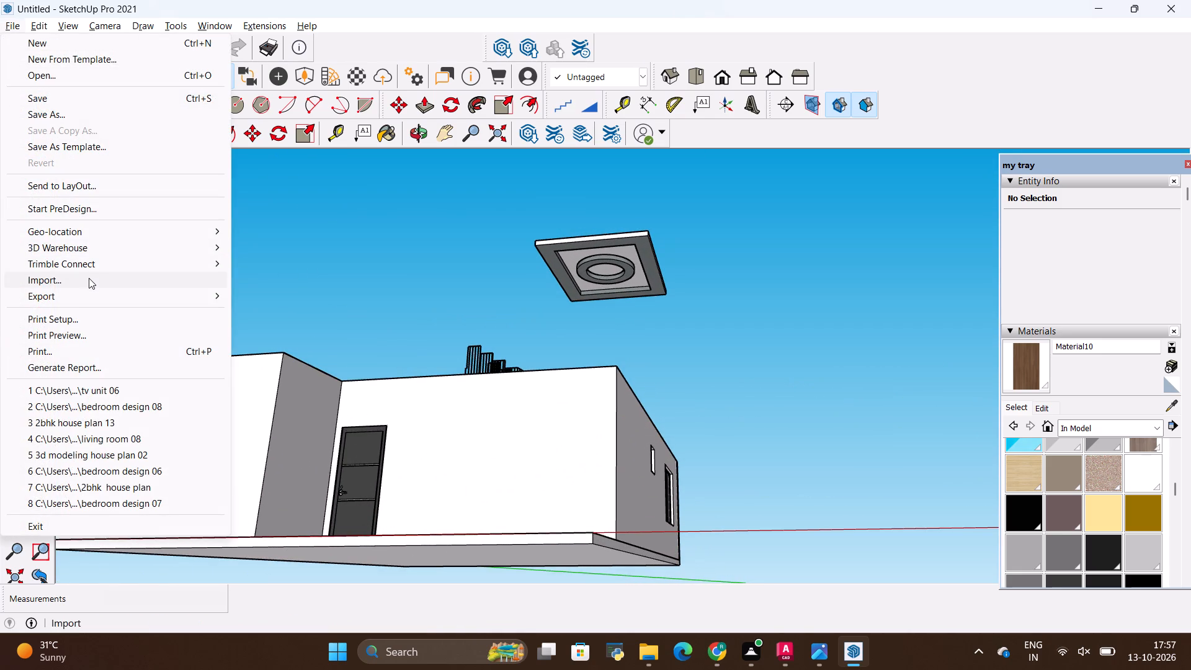
left_click(89, 278)
scroll(347, 248, "down", 4)
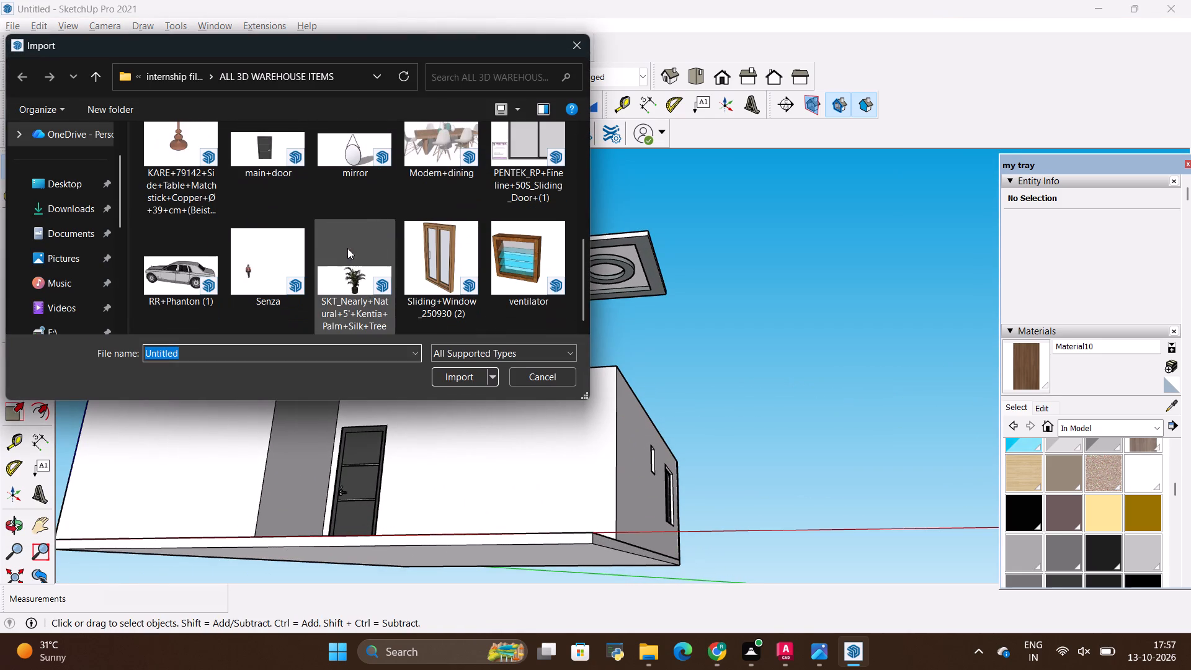
scroll(268, 254, "down", 4)
scroll(314, 266, "up", 5)
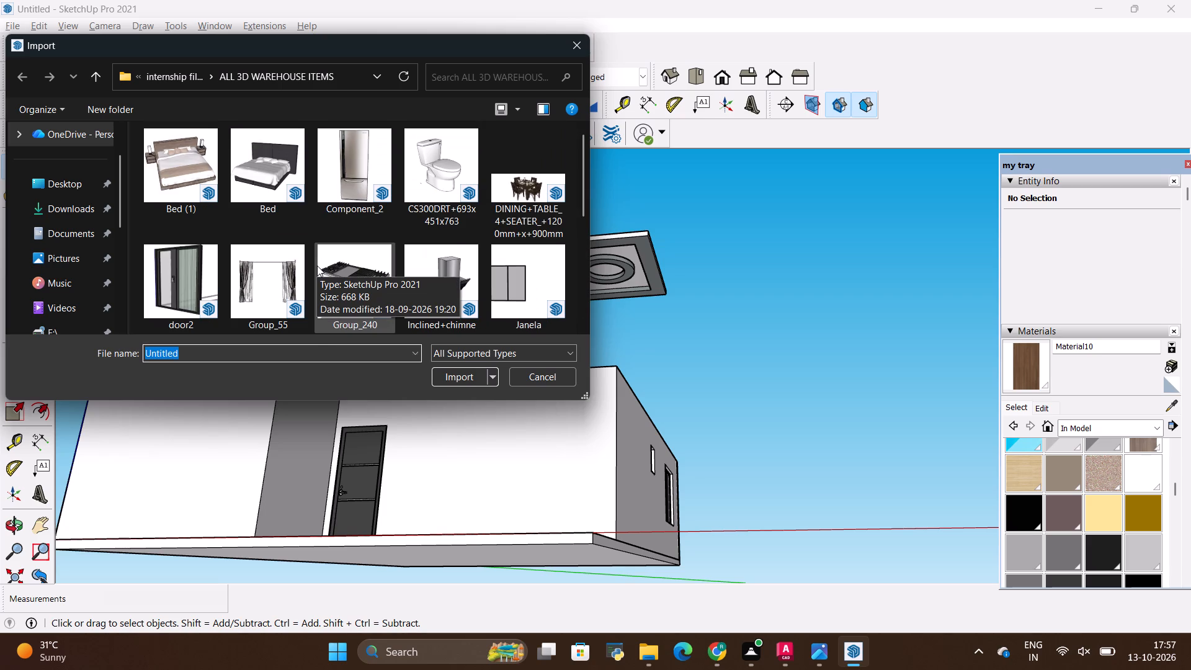
scroll(317, 266, "up", 1)
left_click(64, 211)
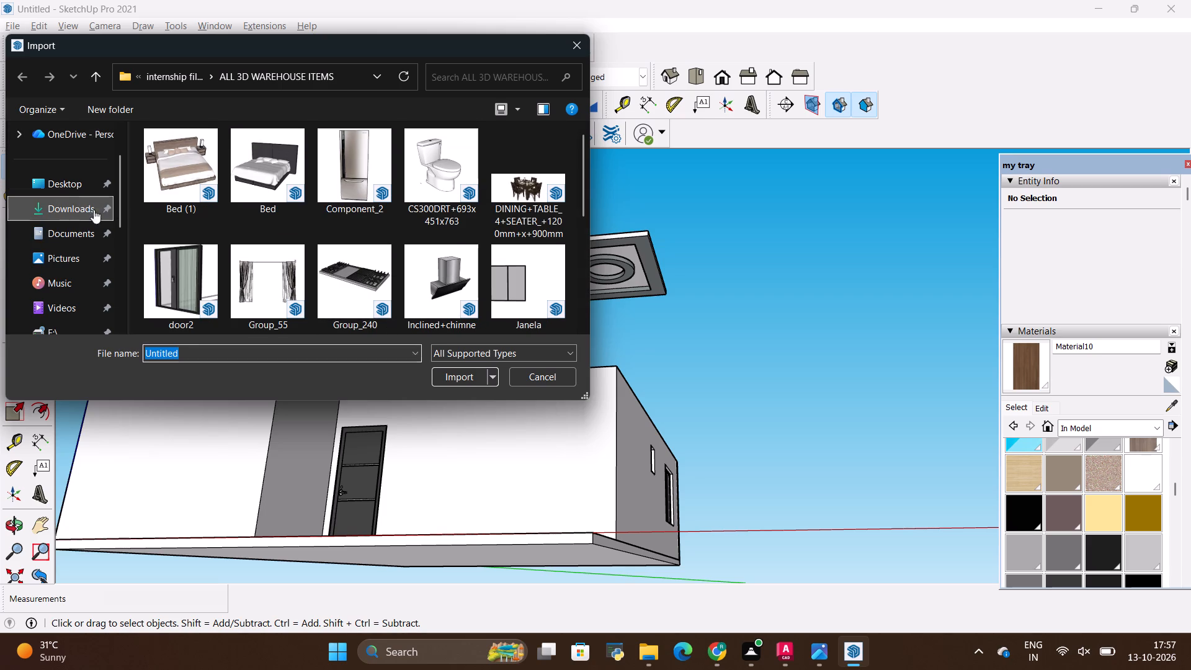
scroll(411, 223, "down", 4)
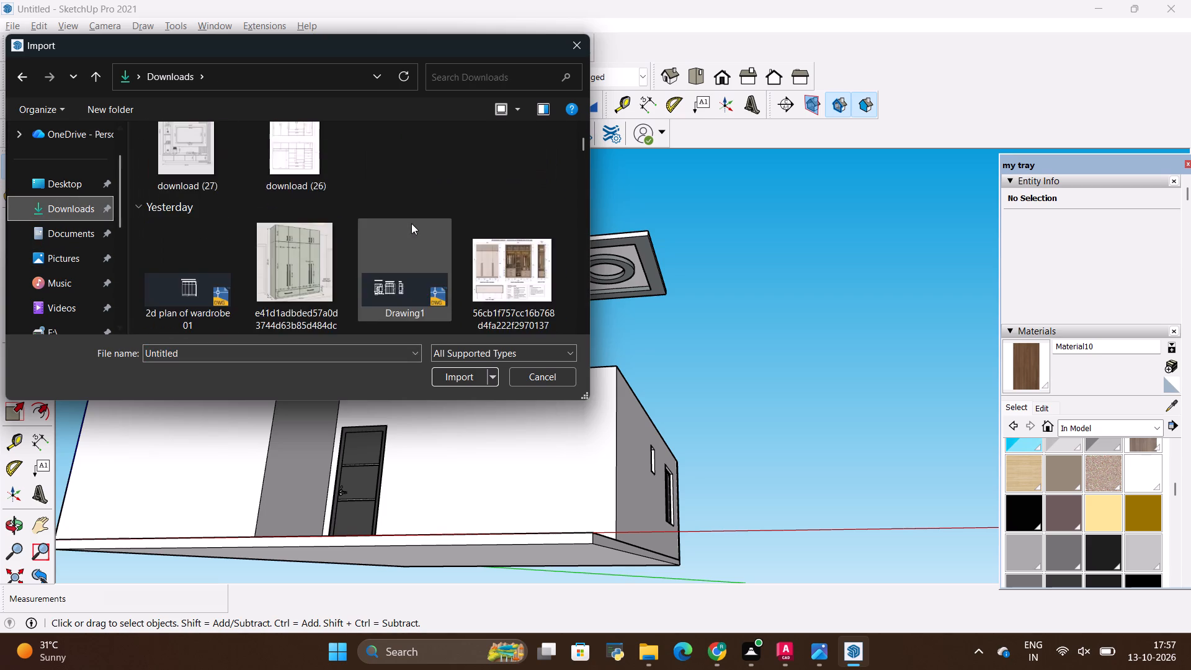
scroll(411, 223, "down", 13)
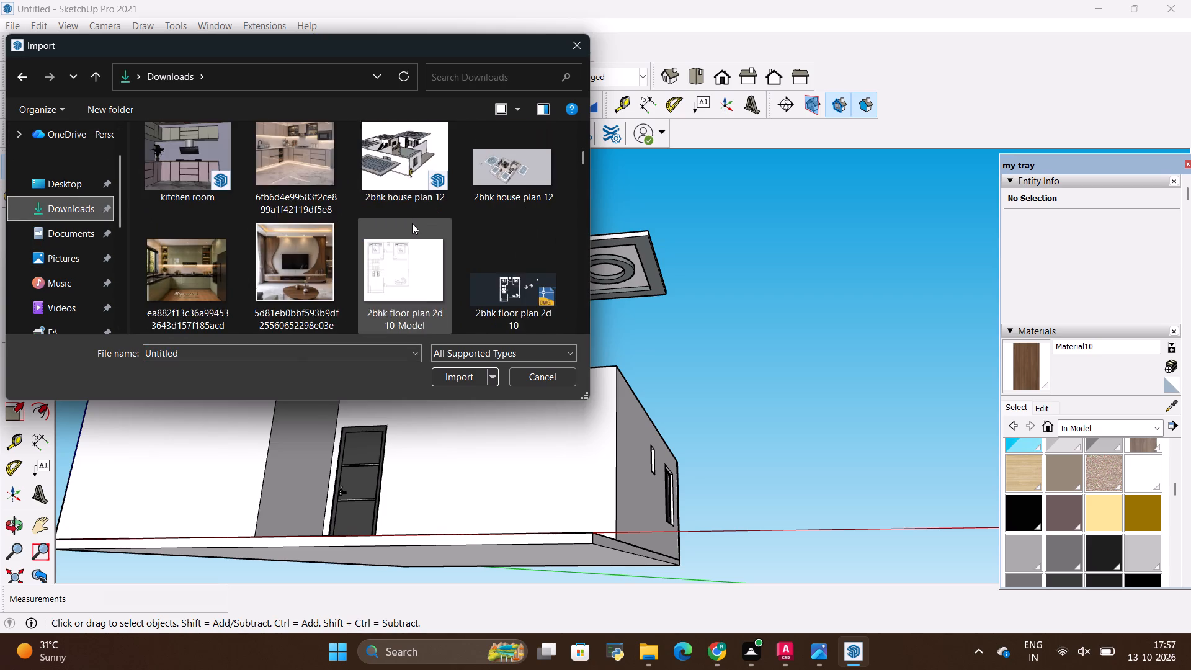
scroll(412, 223, "down", 12)
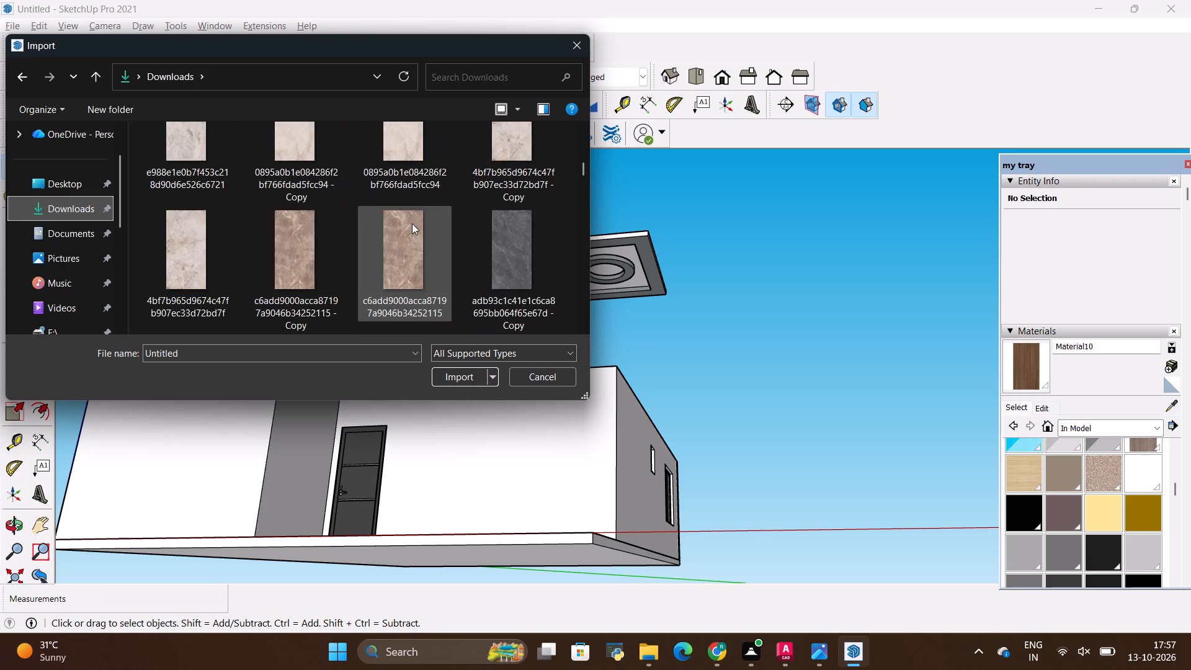
scroll(412, 223, "down", 4)
scroll(412, 223, "down", 20)
scroll(412, 223, "down", 1)
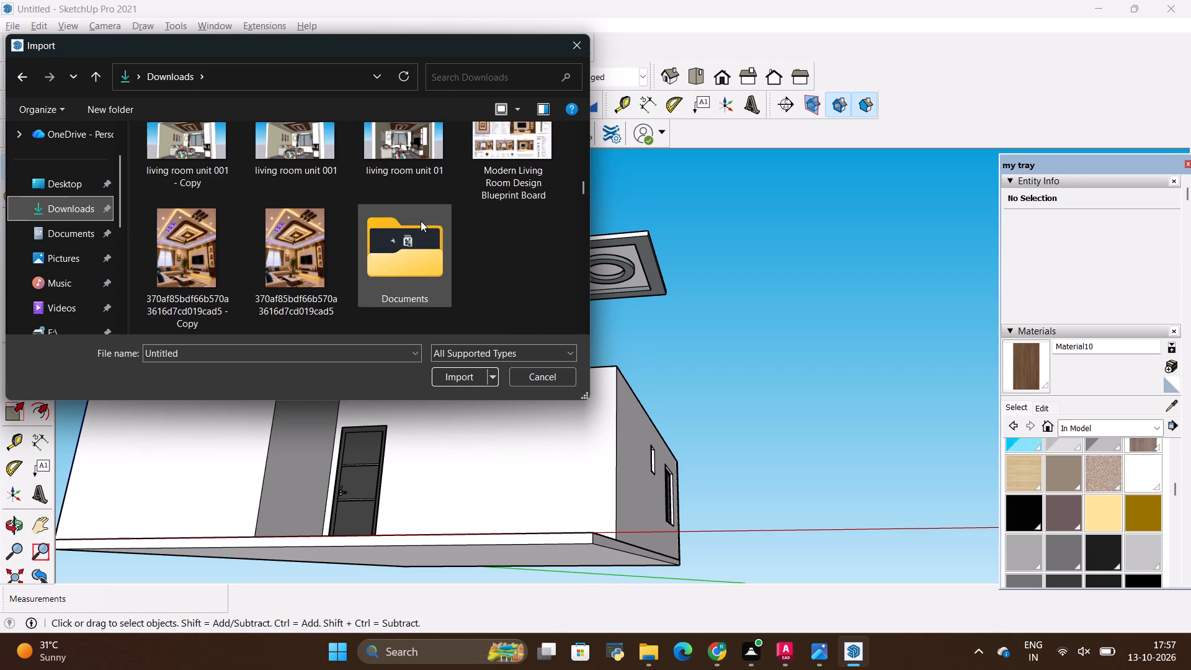
scroll(421, 221, "up", 3)
scroll(371, 219, "up", 2)
left_click(306, 293)
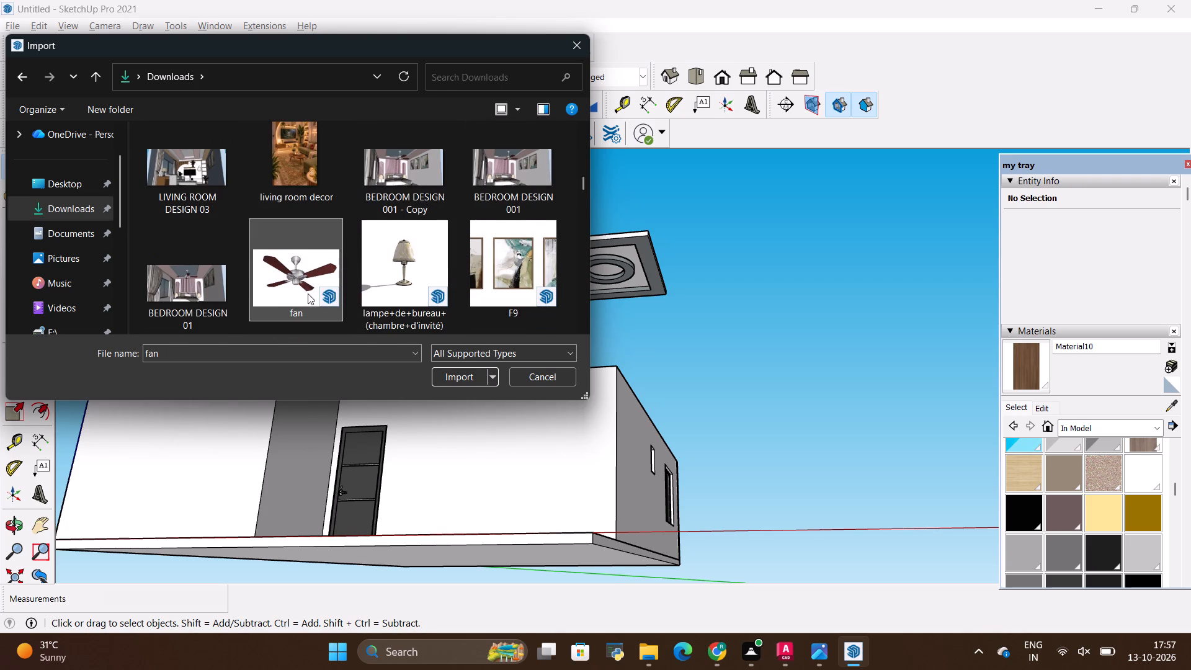
left_click(449, 378)
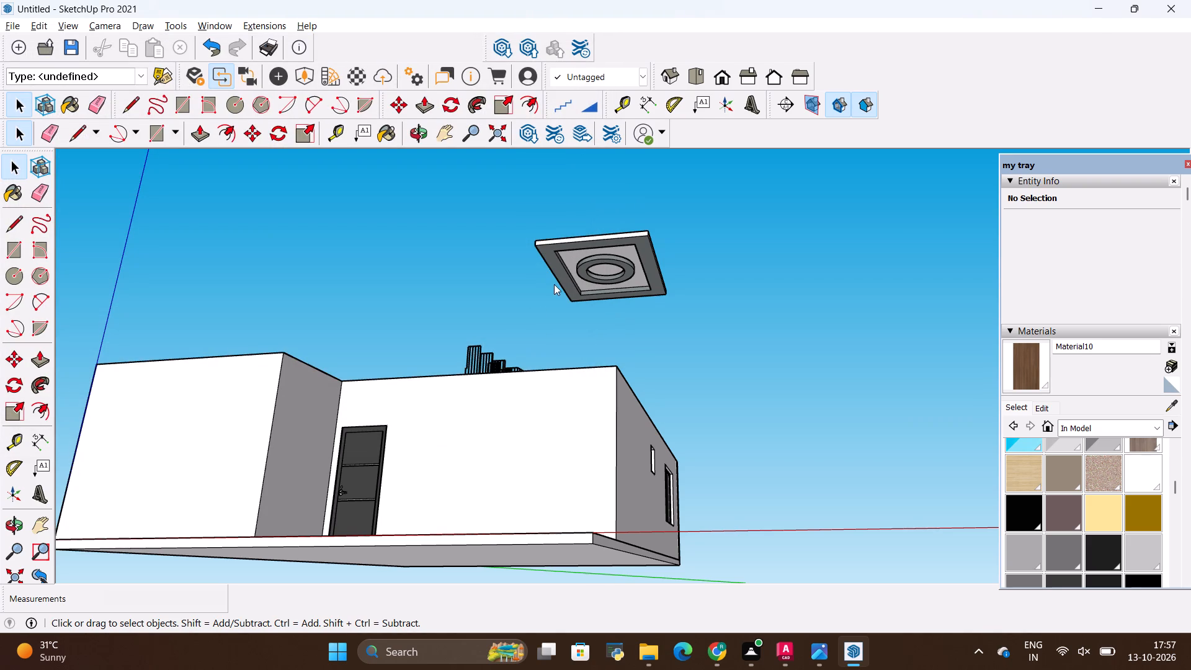
Place the imported fan component on the open ground beside the house and clear the selection.
middle_click_drag(602, 287, 638, 428)
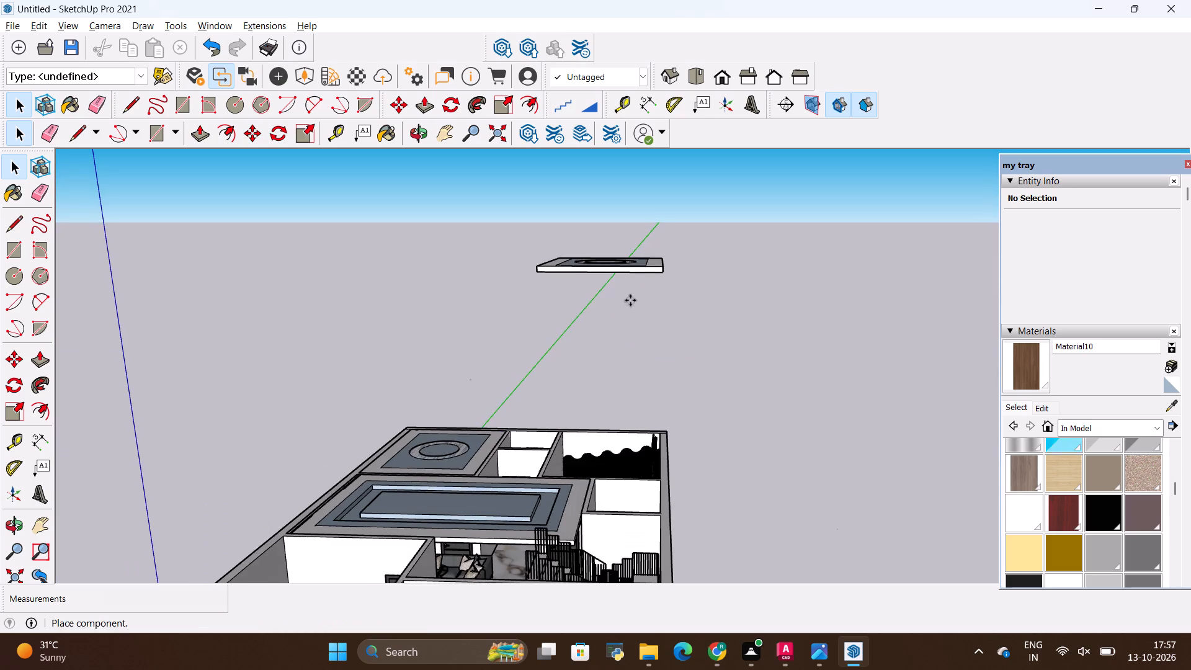
middle_click_drag(630, 300, 643, 395)
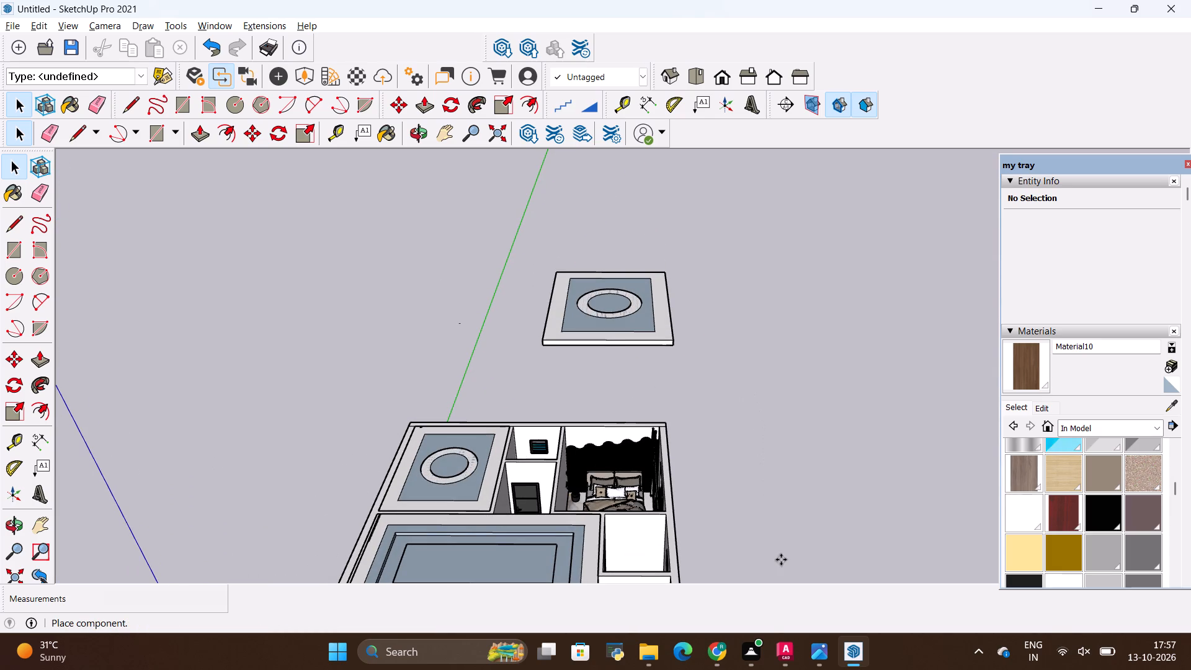
left_click(769, 526)
scroll(733, 486, "down", 16)
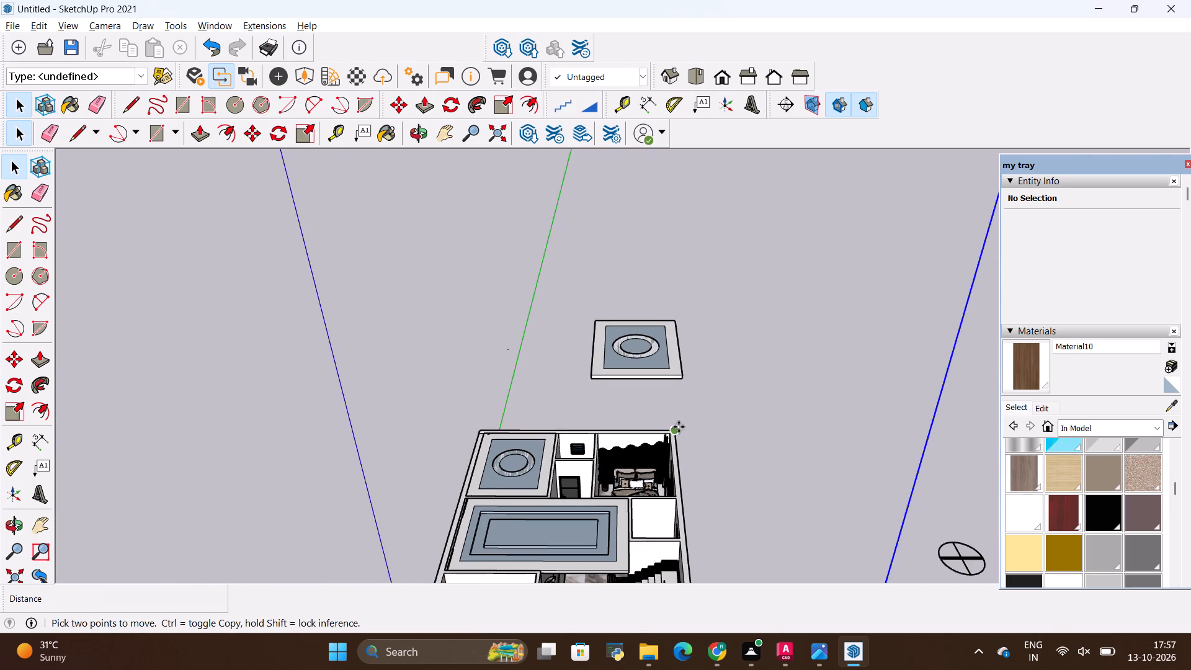
scroll(679, 426, "down", 12)
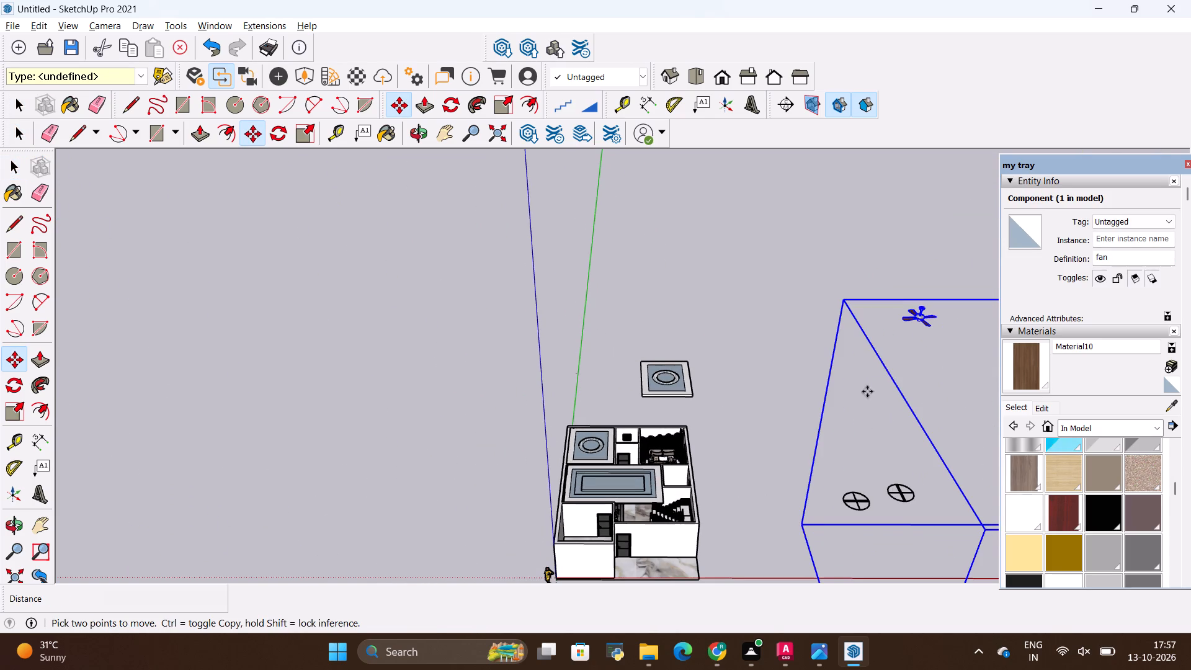
key("space")
left_click(782, 333)
key("space")
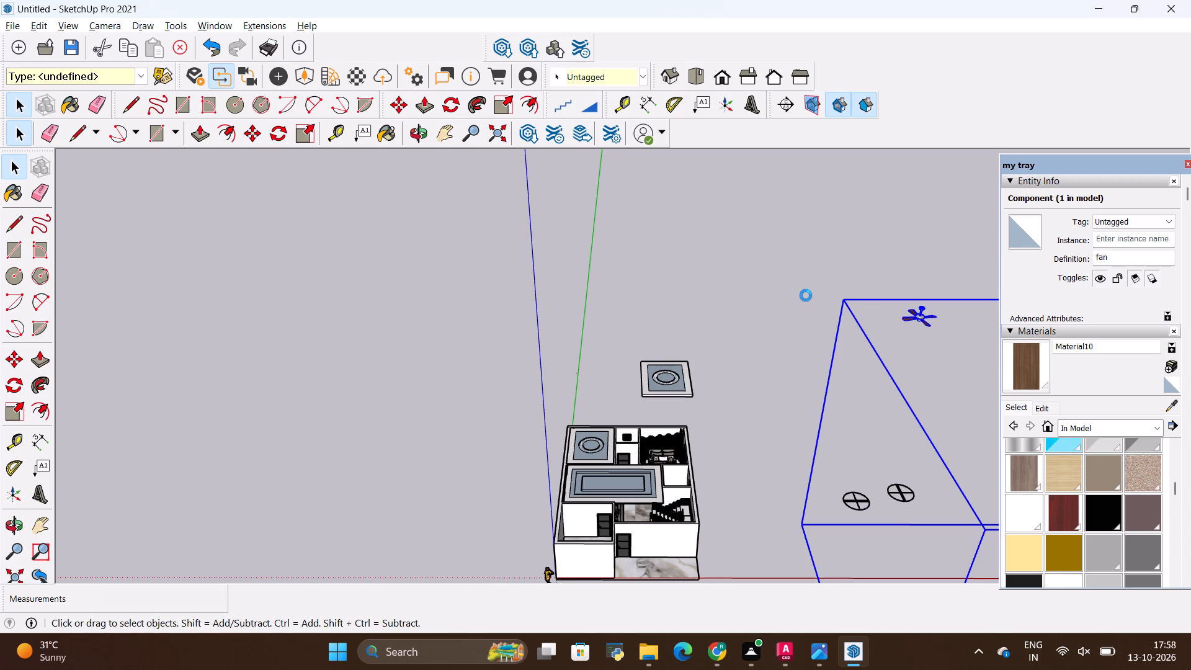
key("space")
key("space")
key("space")
left_click(776, 327)
Explode the imported fan component so the ceiling fan is separate from its oversized container.
left_click(927, 316)
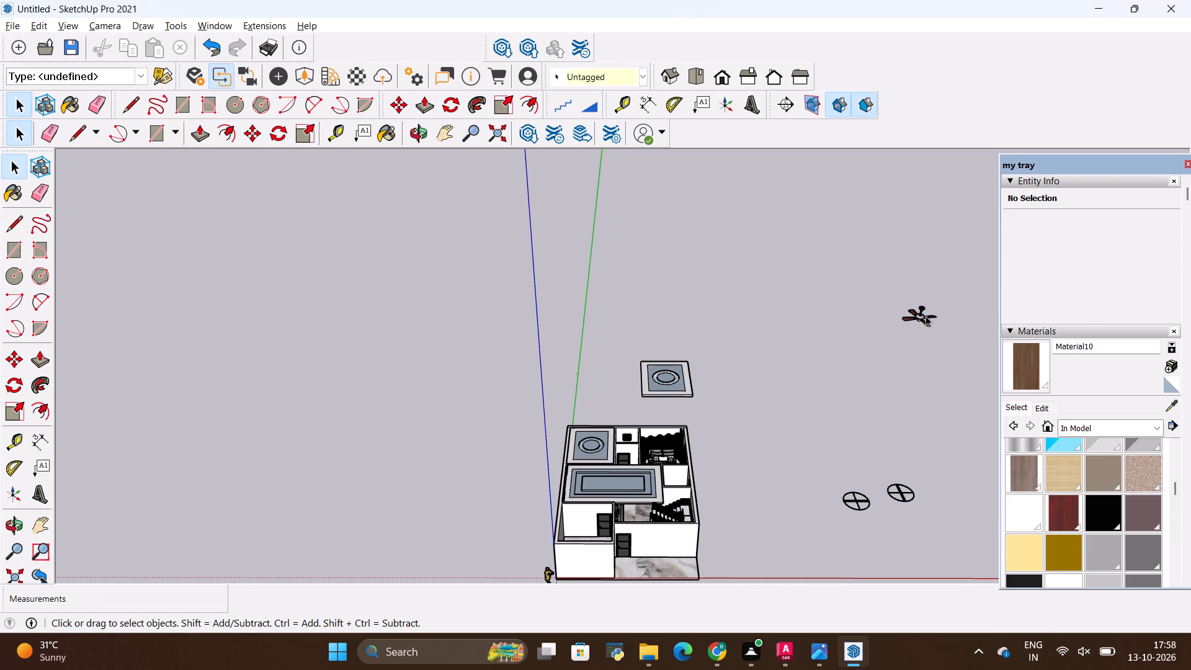
right_click(925, 316)
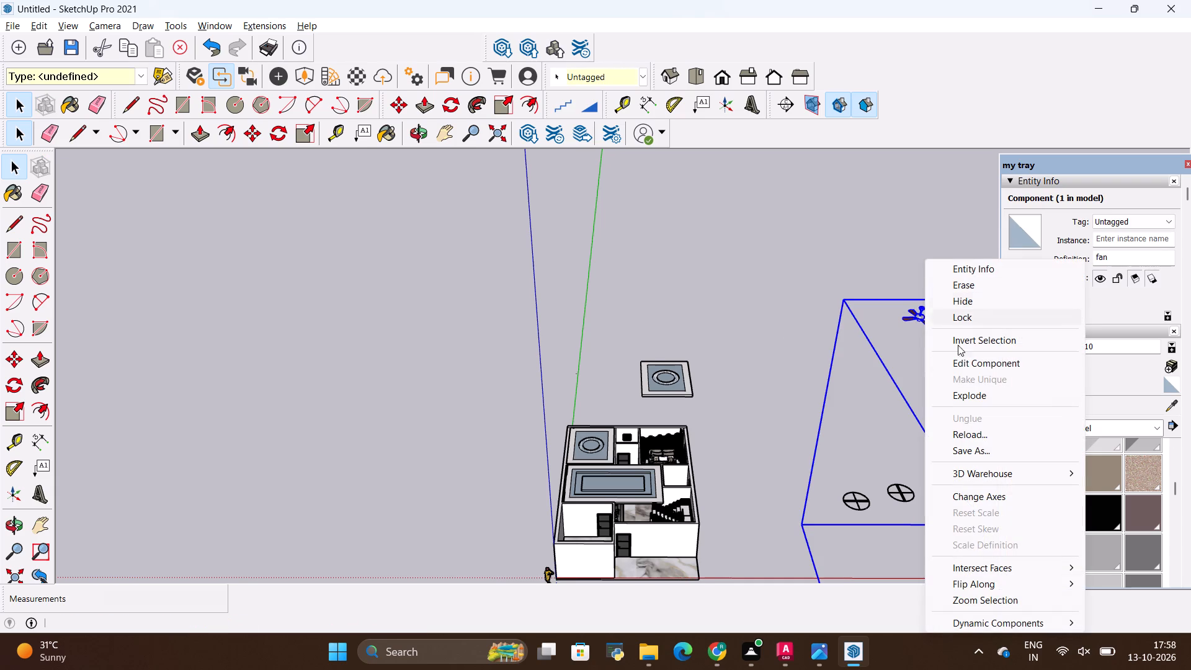
left_click(975, 396)
left_click(798, 297)
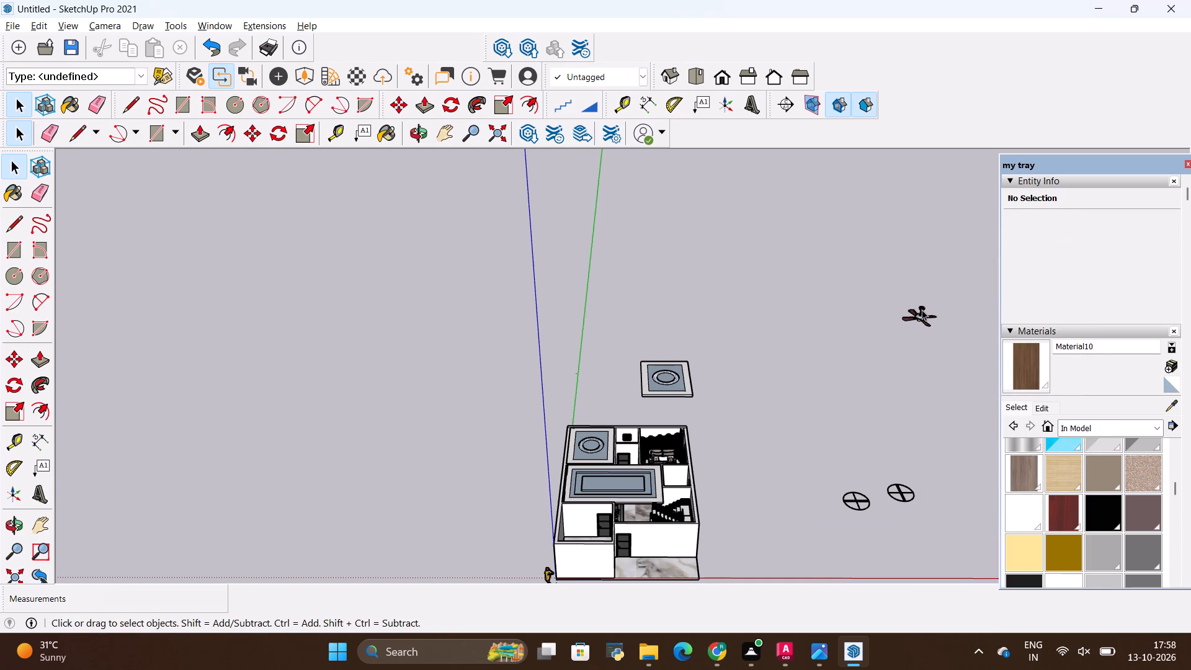
Move the ceiling fan about 56' onto the ring of the detached ceiling panel behind the house.
left_click(922, 310)
key("m")
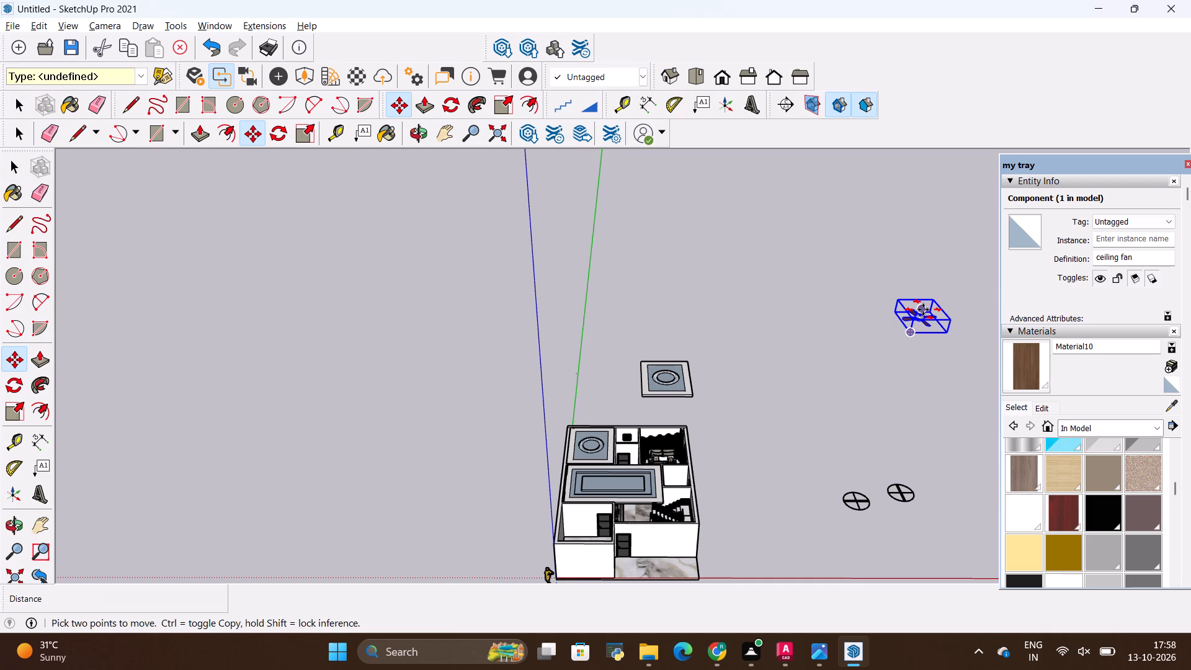
left_click(923, 309)
scroll(668, 380, "up", 3)
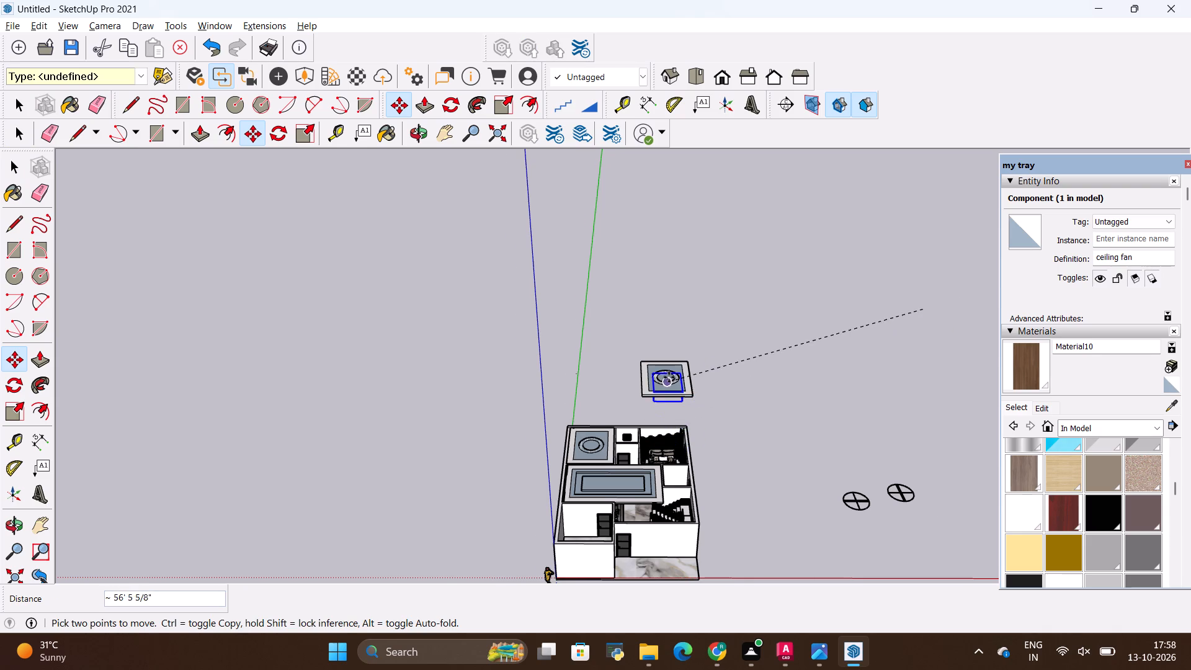
scroll(669, 377, "up", 16)
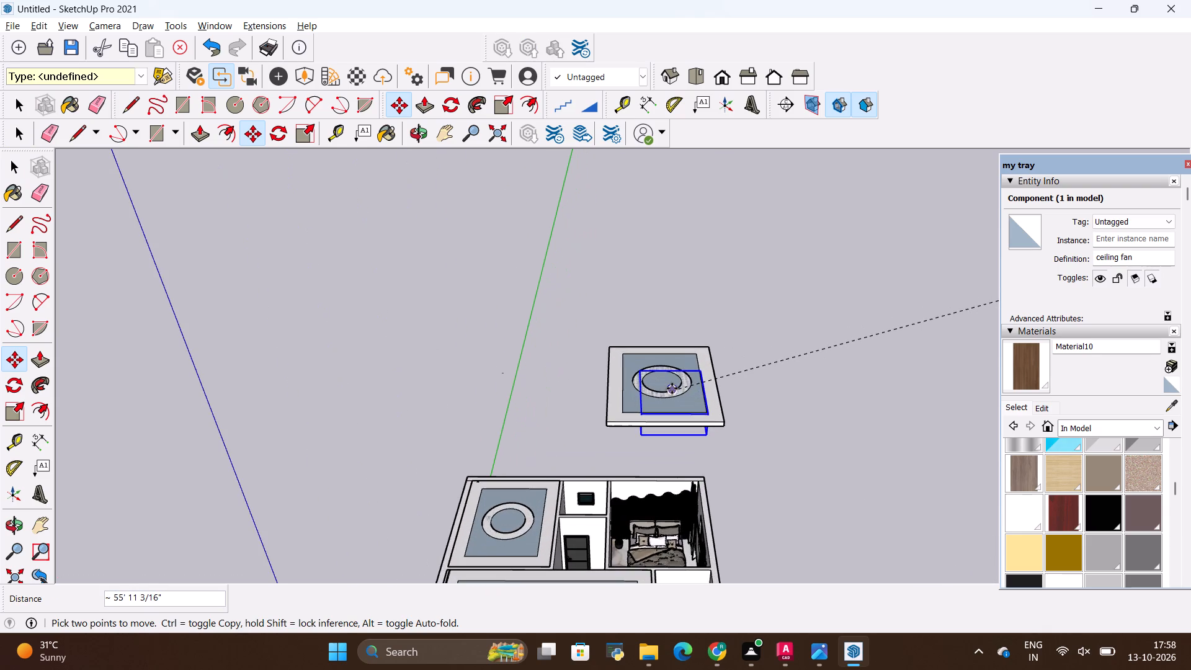
scroll(671, 388, "up", 2)
scroll(654, 374, "down", 4)
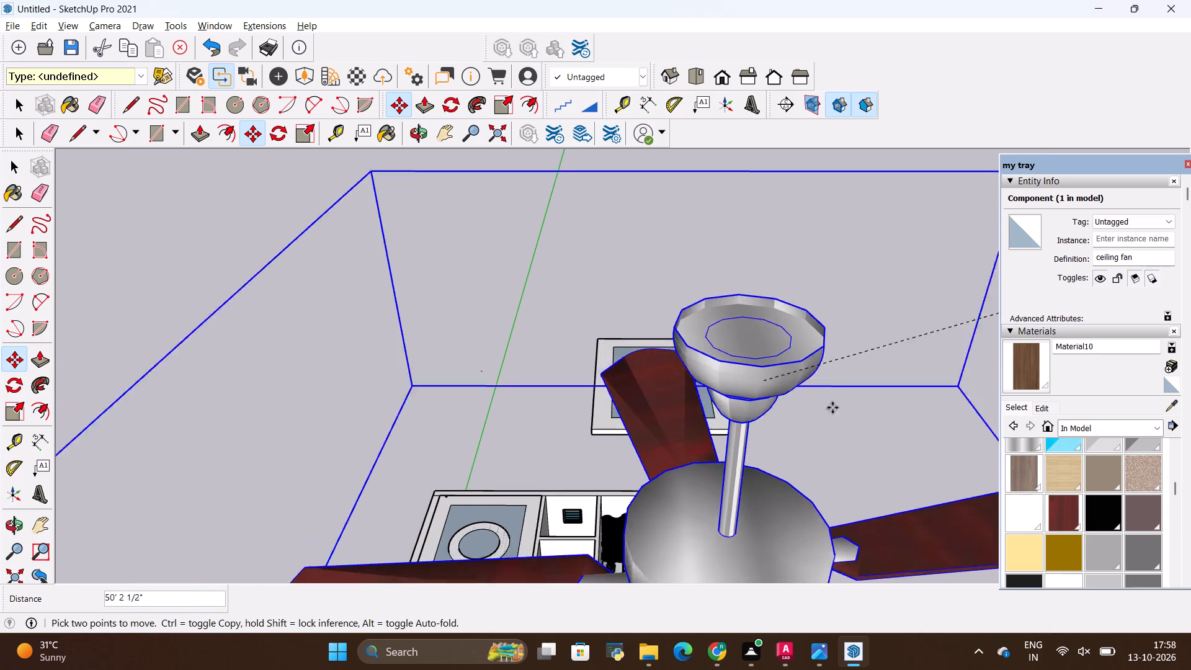
scroll(872, 405, "down", 5)
scroll(231, 288, "down", 5)
scroll(828, 290, "down", 6)
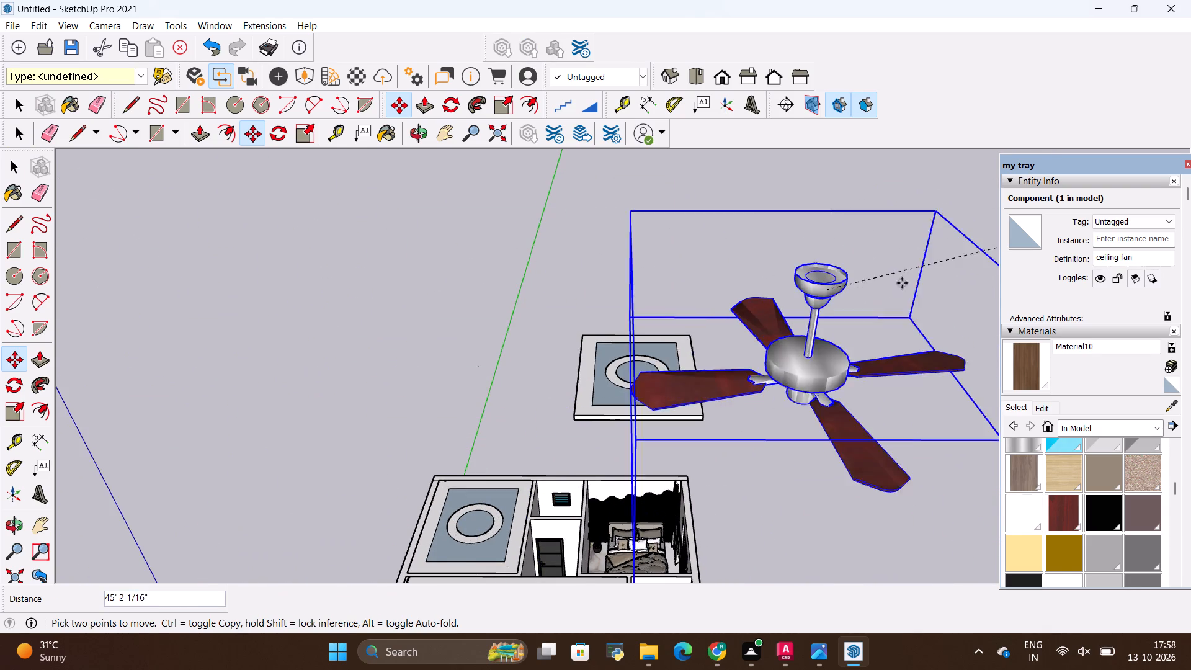
scroll(827, 317, "down", 10)
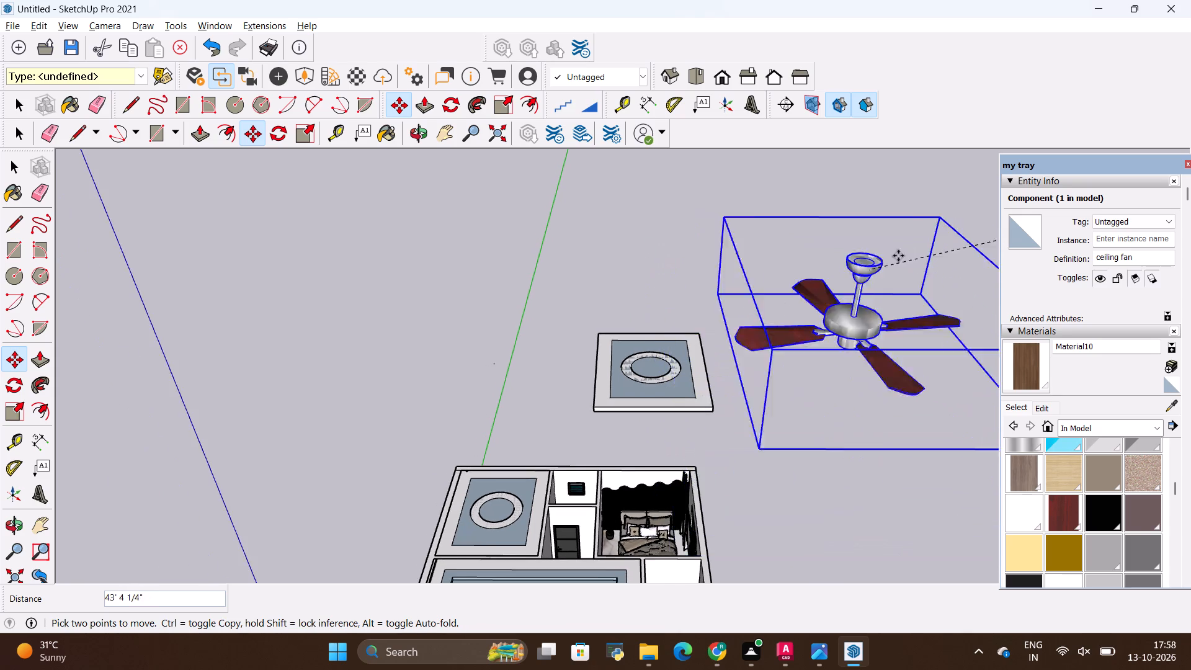
scroll(898, 256, "down", 18)
scroll(875, 315, "down", 5)
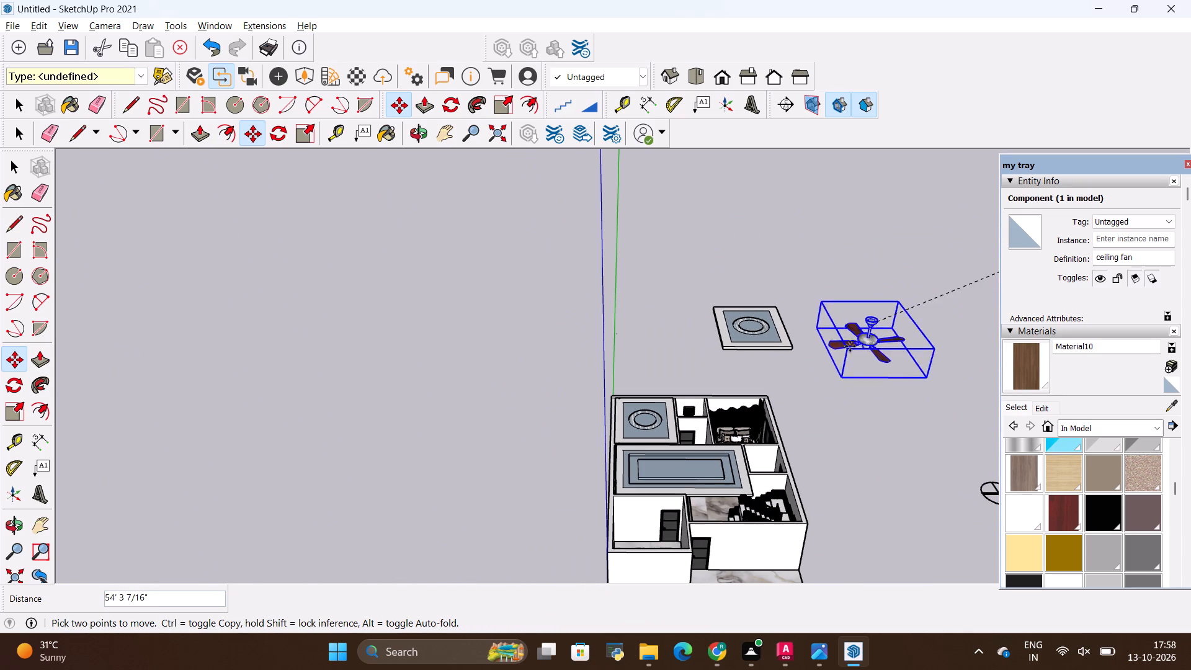
left_click(752, 334)
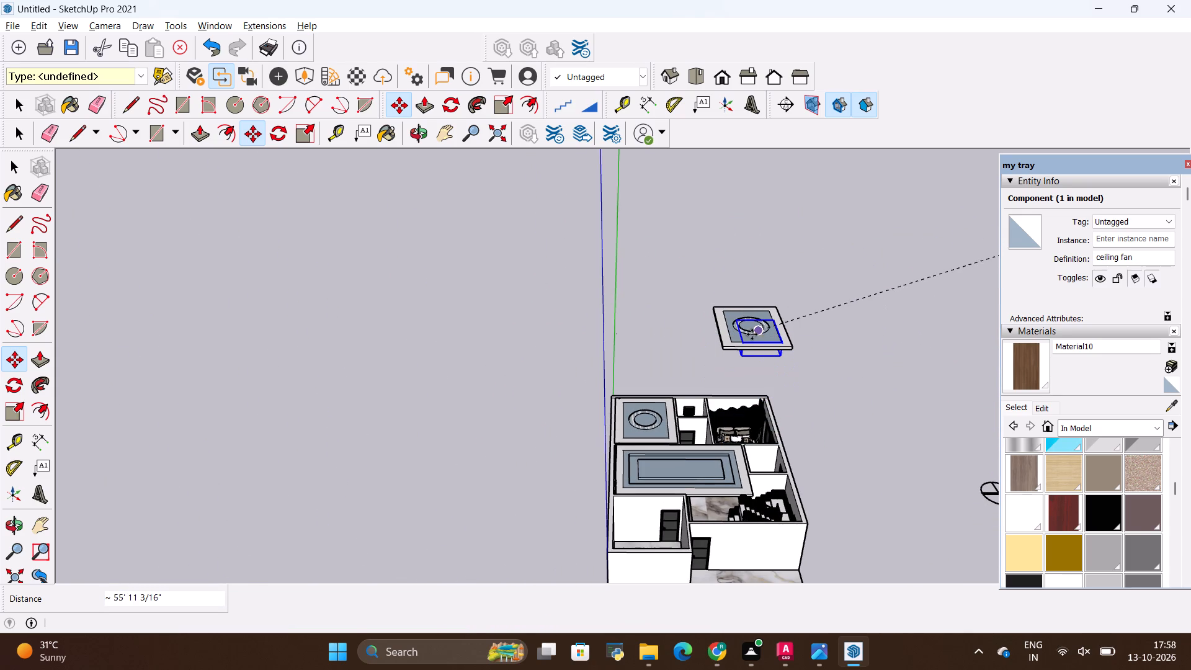
Move the ceiling fan about 1' 7" across the detached ceiling panel to the centre of its circular ring.
scroll(752, 331, "up", 20)
scroll(752, 331, "up", 7)
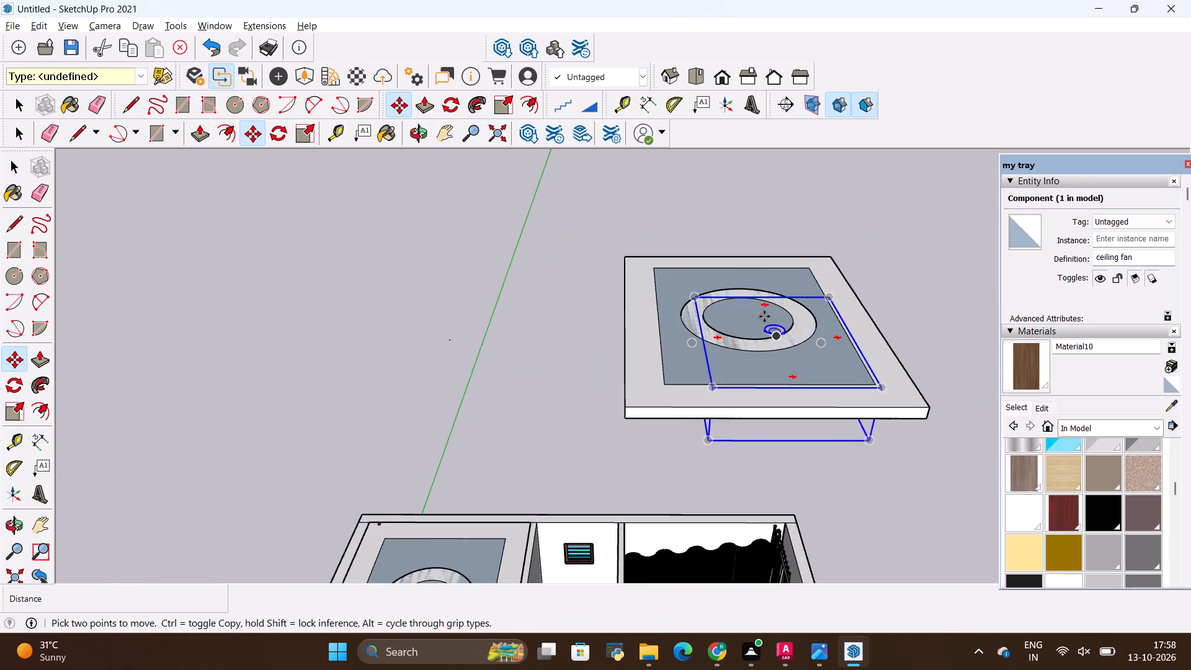
scroll(764, 316, "up", 14)
middle_click_drag(778, 344, 783, 401)
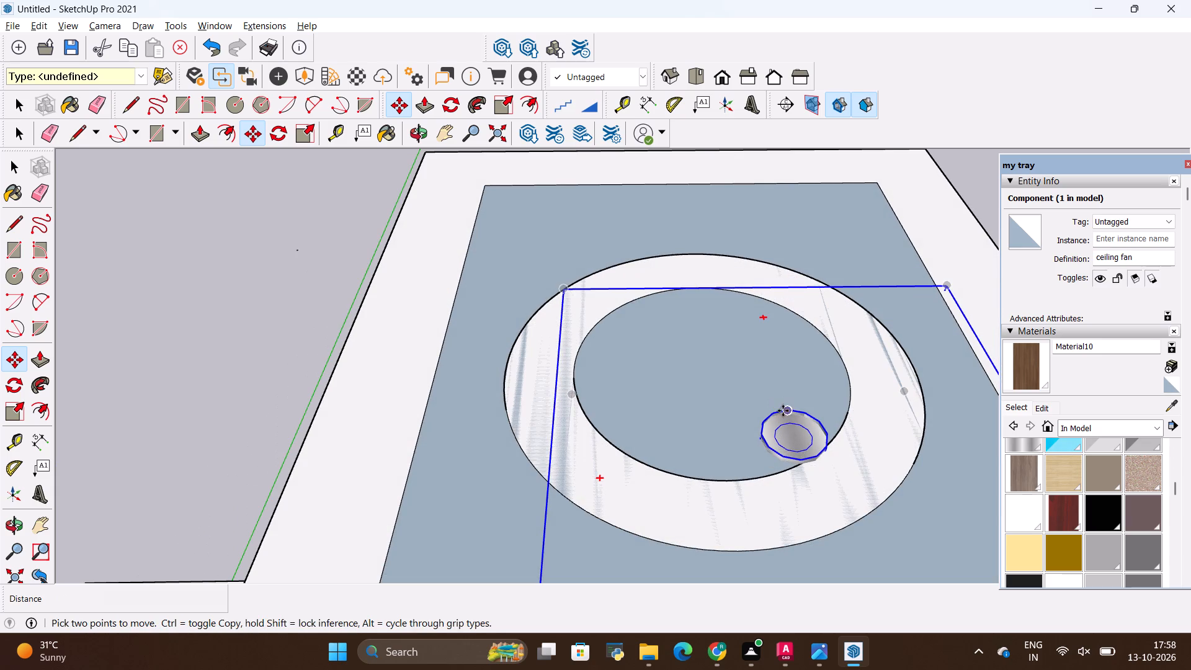
left_click(783, 411)
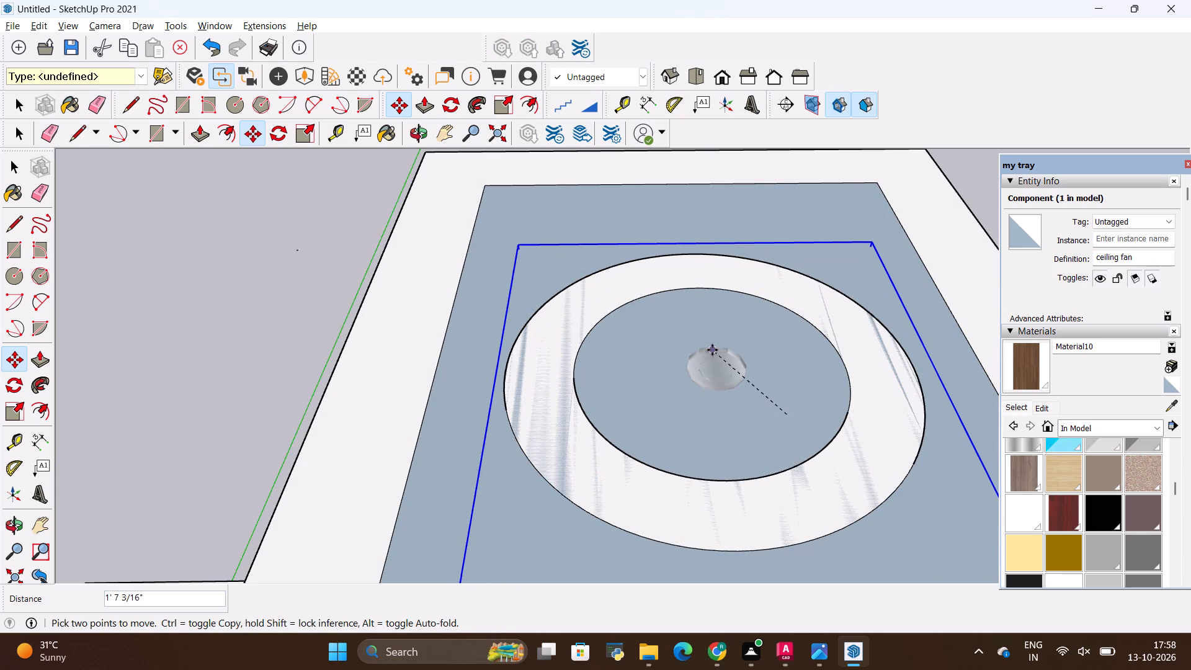
left_click(707, 353)
scroll(612, 293, "down", 11)
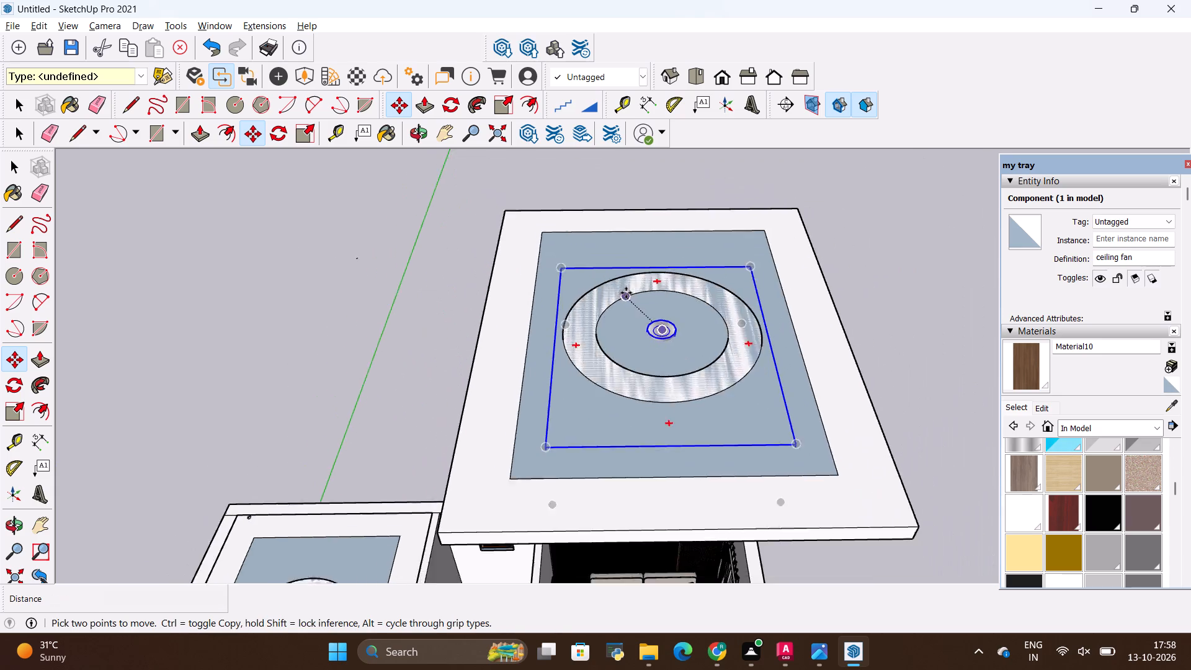
middle_click_drag(694, 443, 660, 261)
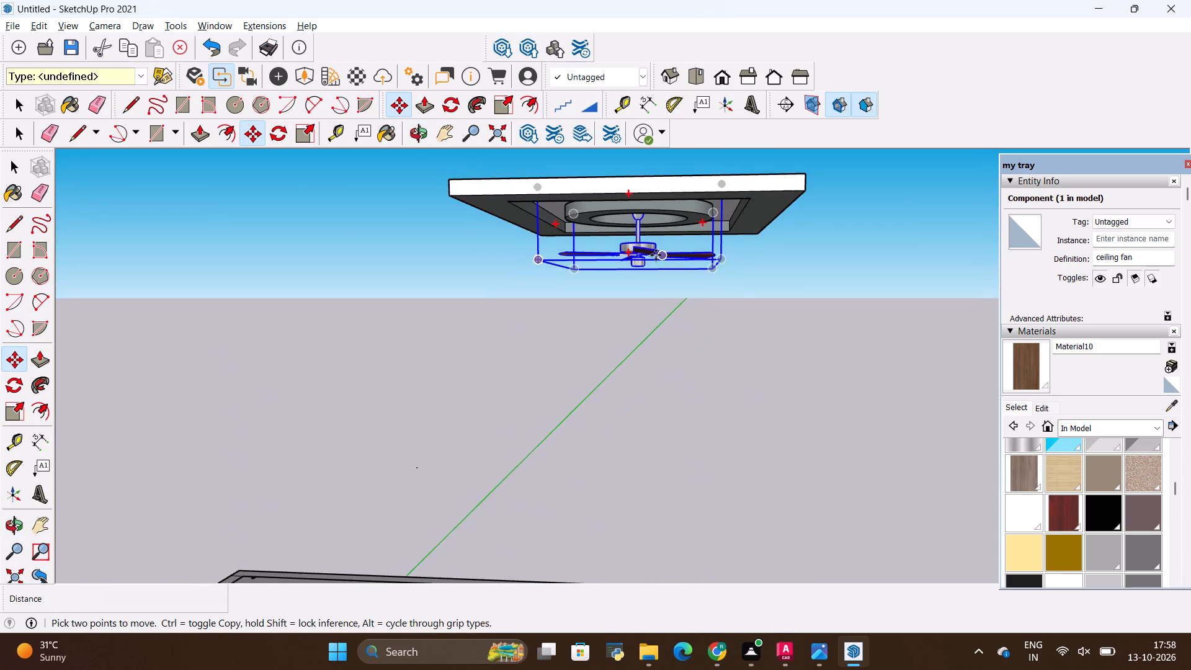
Scale the ceiling fan down slightly along the vertical axis, raising its underside towards the detached ceiling panel, and clear the selection.
scroll(623, 220, "up", 9)
middle_click_drag(677, 291, 656, 225)
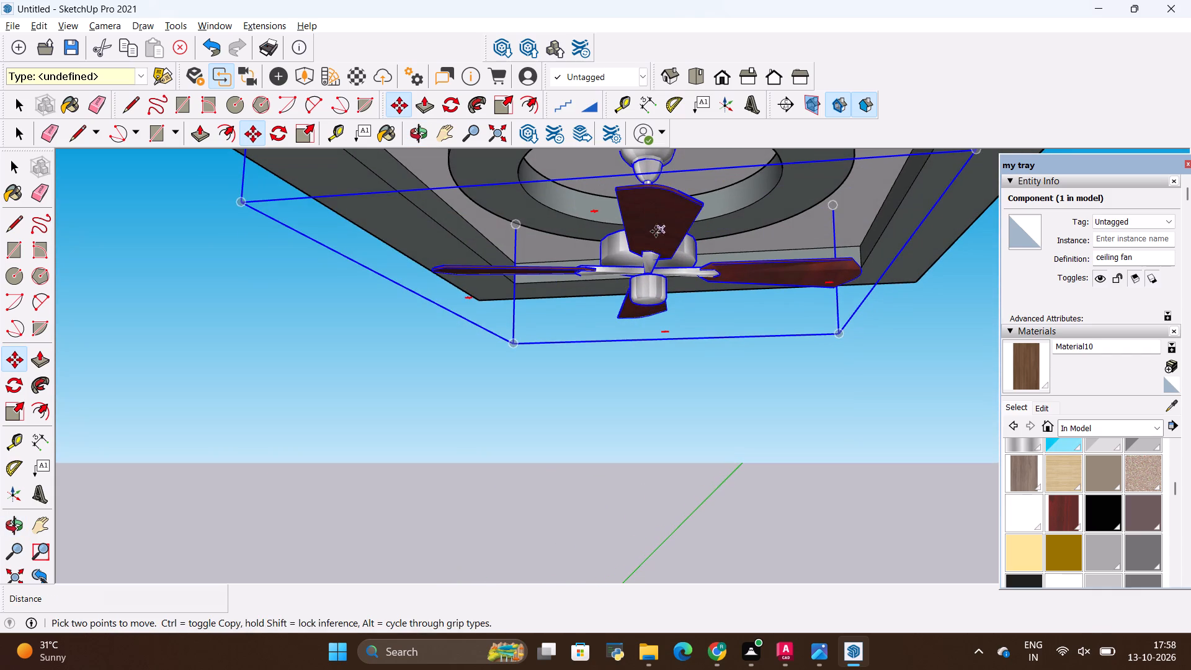
key("s")
left_click(636, 290)
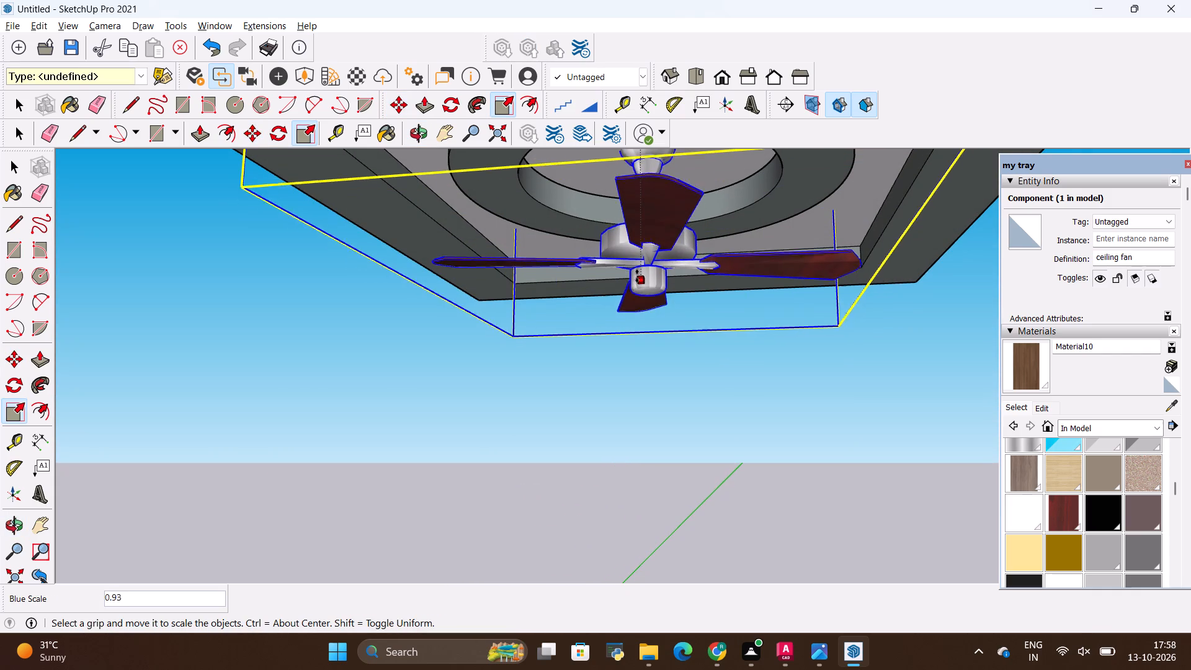
left_click(636, 263)
key("space")
left_click(544, 386)
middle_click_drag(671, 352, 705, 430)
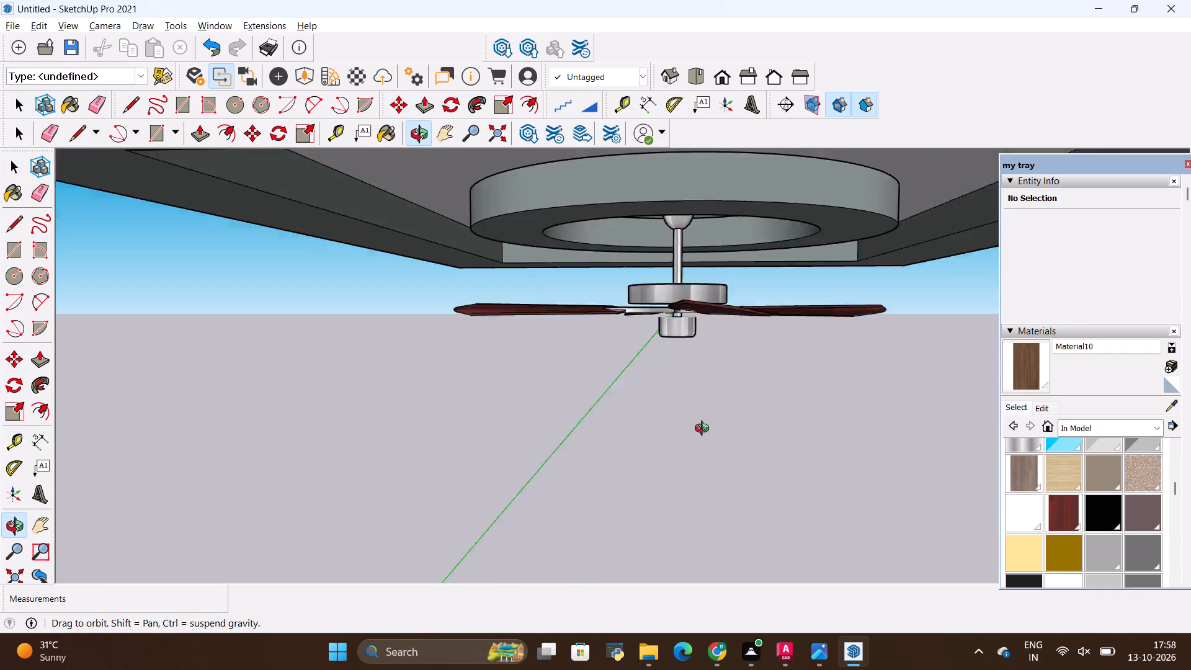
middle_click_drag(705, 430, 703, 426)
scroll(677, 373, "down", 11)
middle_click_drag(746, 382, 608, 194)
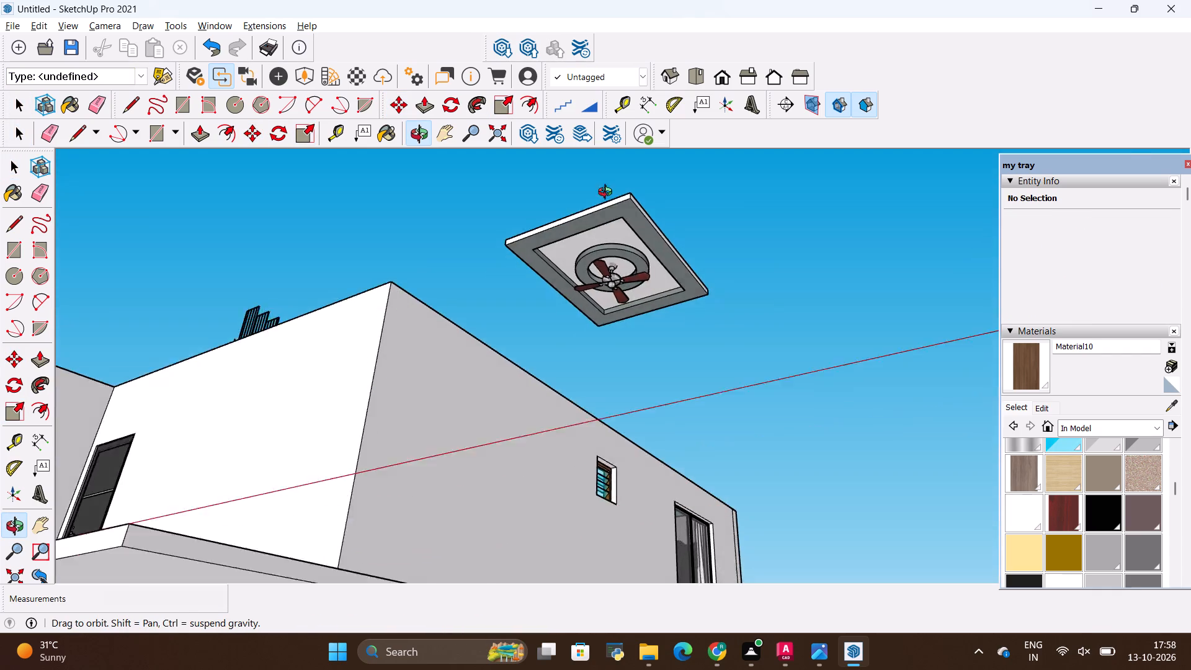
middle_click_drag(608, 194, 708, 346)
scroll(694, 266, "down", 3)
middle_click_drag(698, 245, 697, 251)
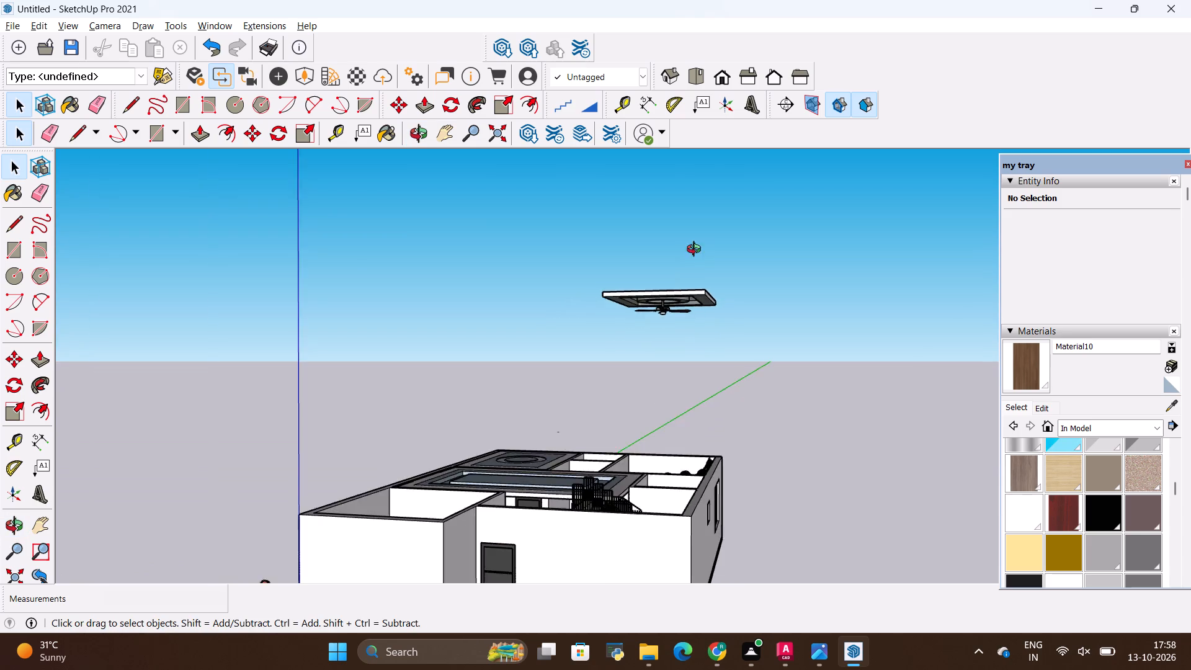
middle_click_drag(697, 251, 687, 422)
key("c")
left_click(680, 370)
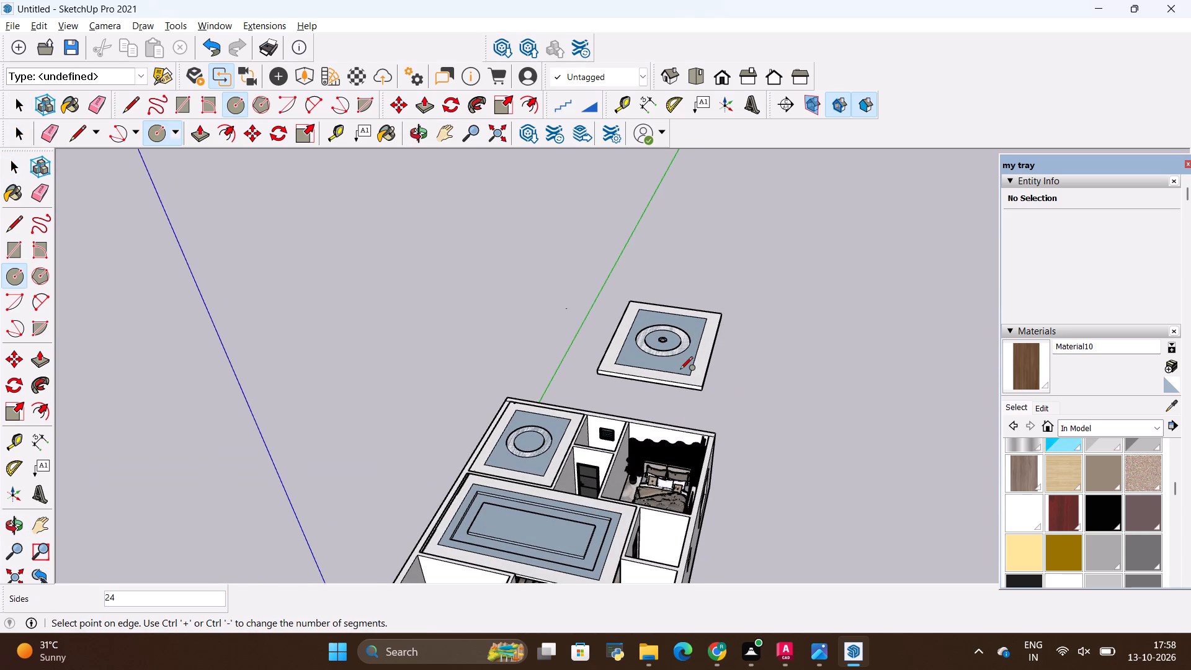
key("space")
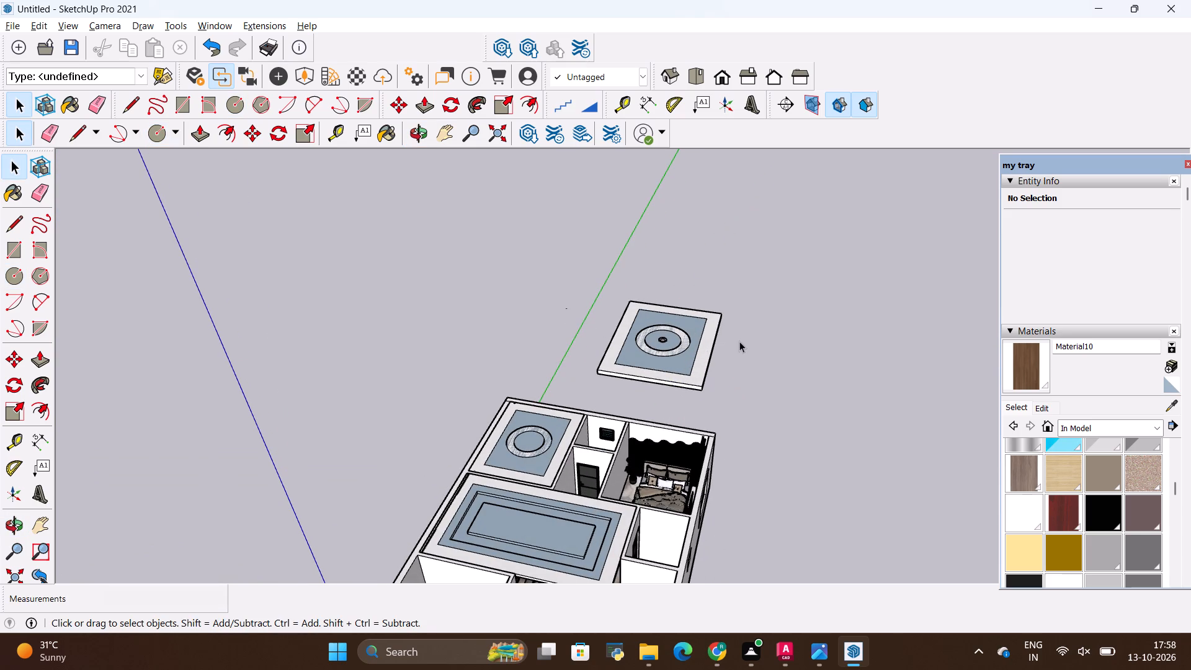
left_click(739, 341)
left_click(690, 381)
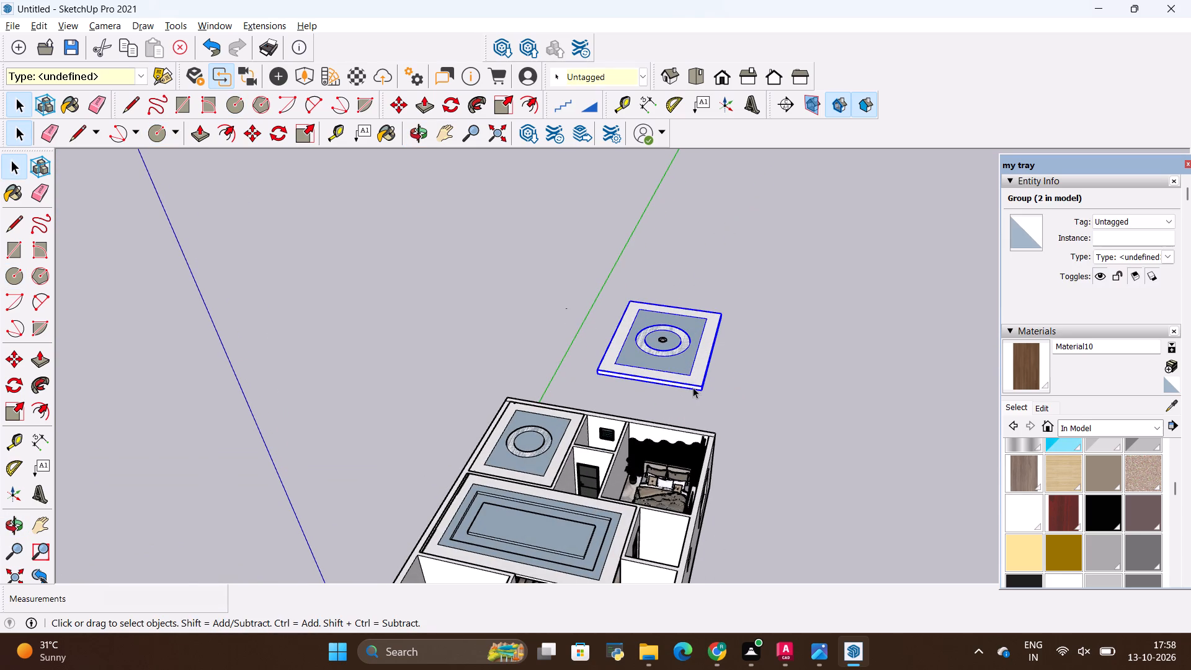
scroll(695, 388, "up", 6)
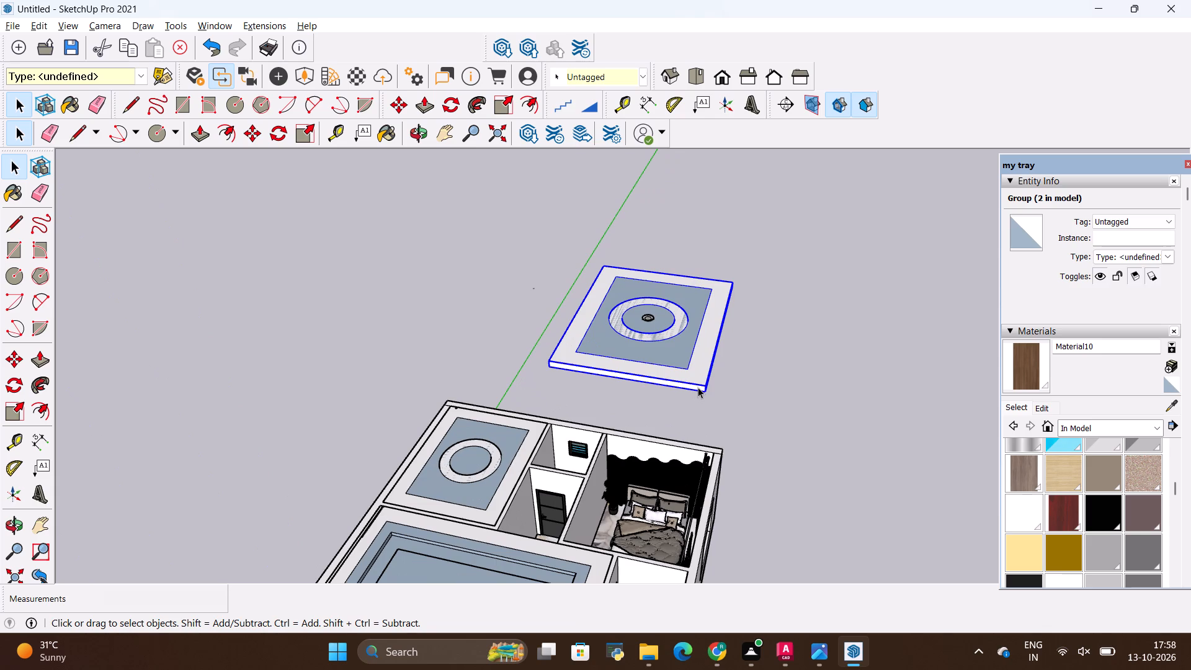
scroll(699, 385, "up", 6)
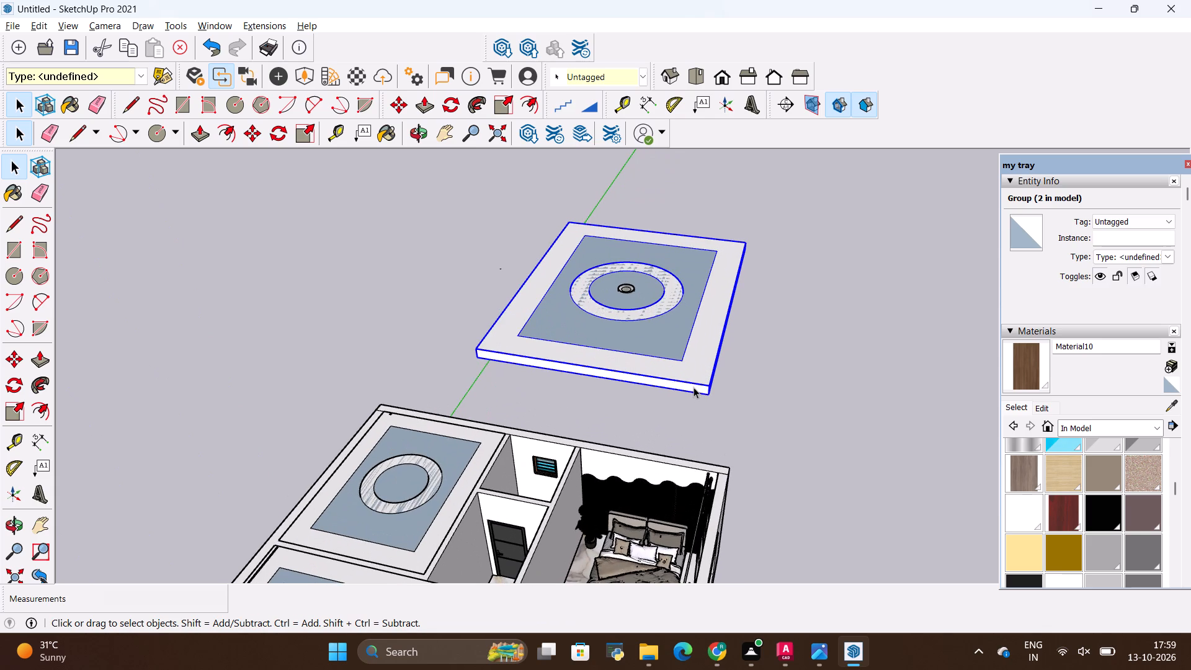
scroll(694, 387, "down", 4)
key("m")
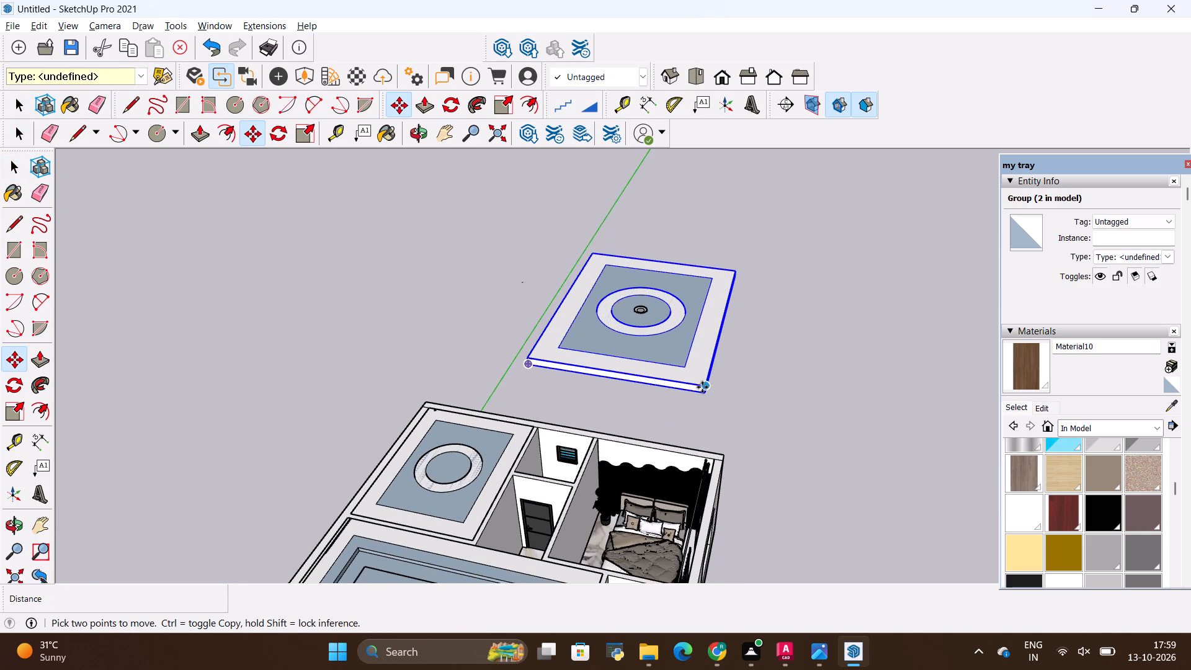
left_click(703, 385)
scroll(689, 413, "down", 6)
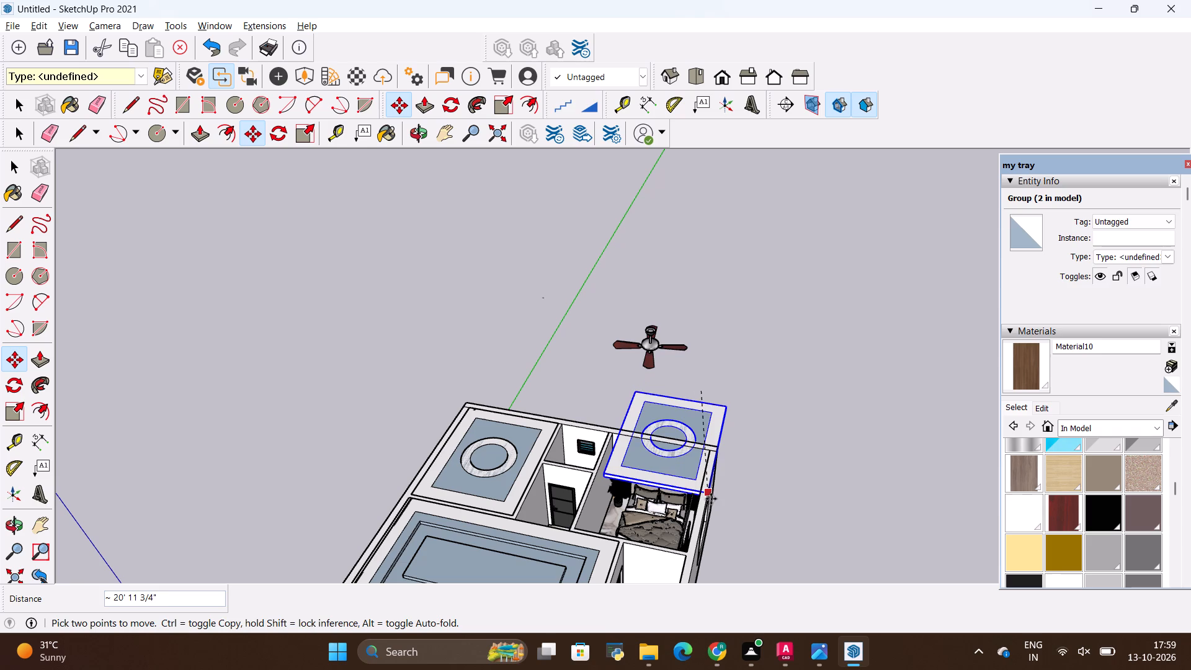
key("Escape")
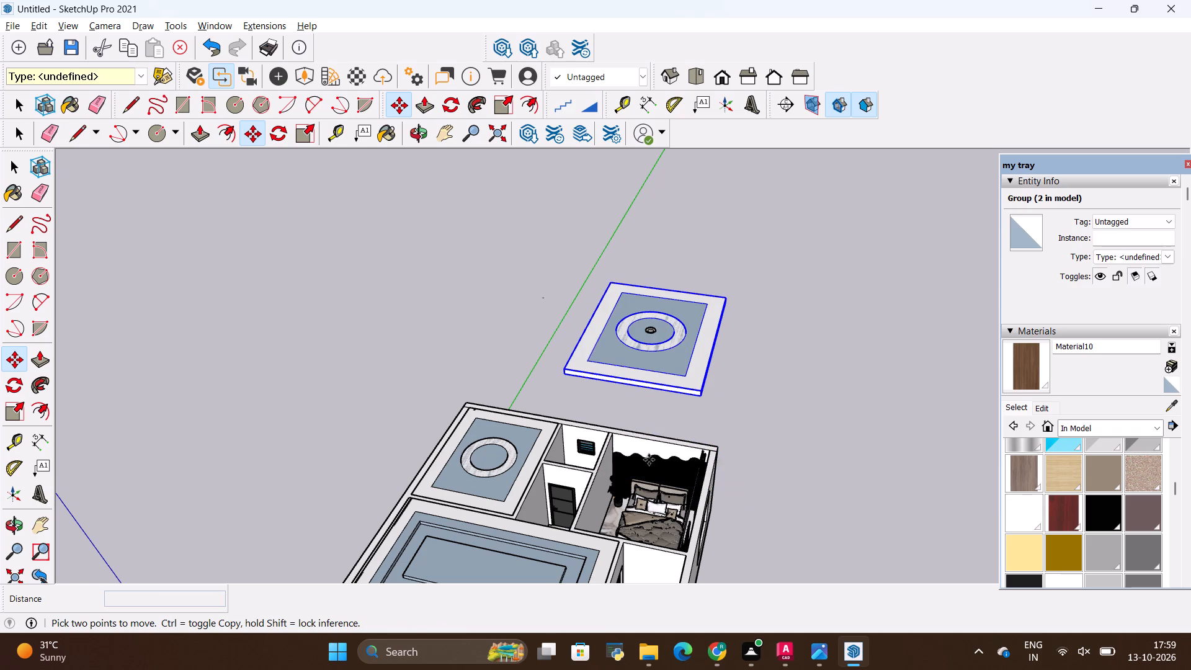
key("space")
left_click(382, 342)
Group the detached ceiling panel and its ceiling fan together, and clear the selection.
middle_click_drag(623, 387, 646, 246)
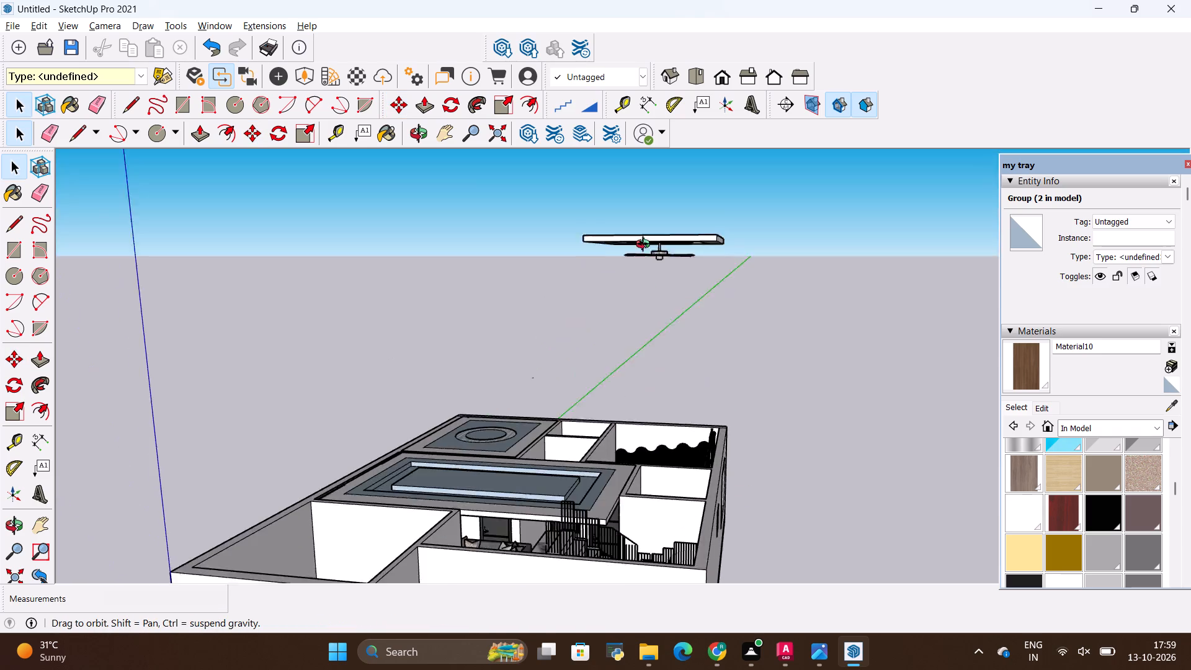
middle_click_drag(646, 246, 661, 285)
middle_click_drag(653, 272, 682, 318)
left_click_drag(584, 199, 815, 357)
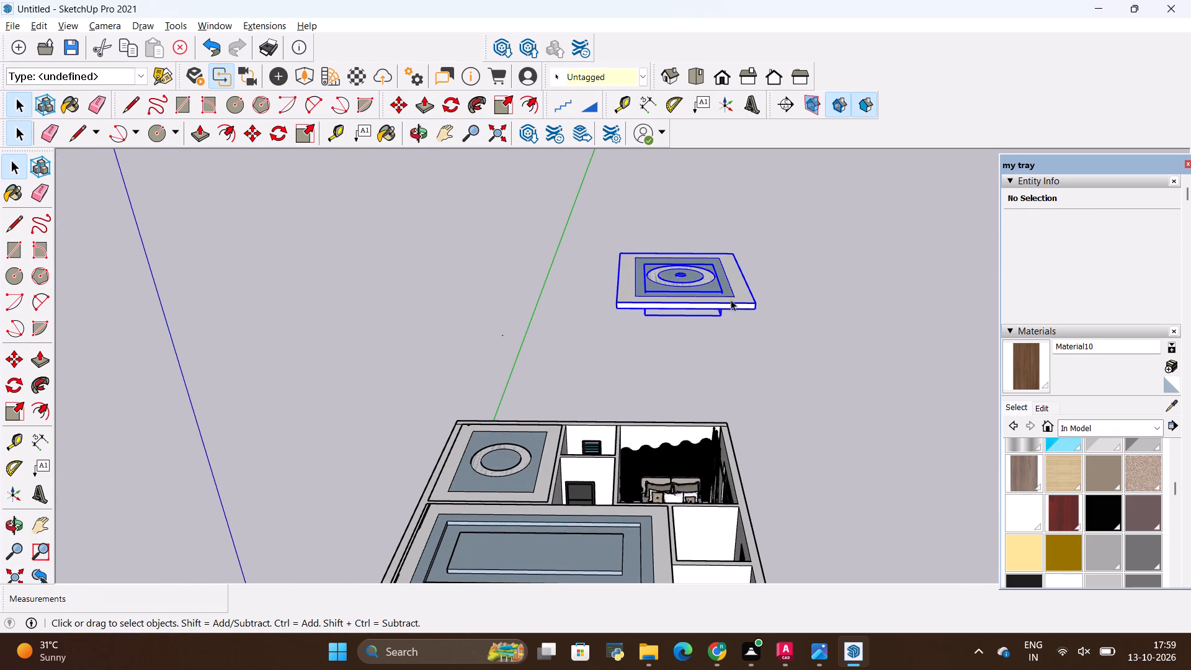
right_click(720, 294)
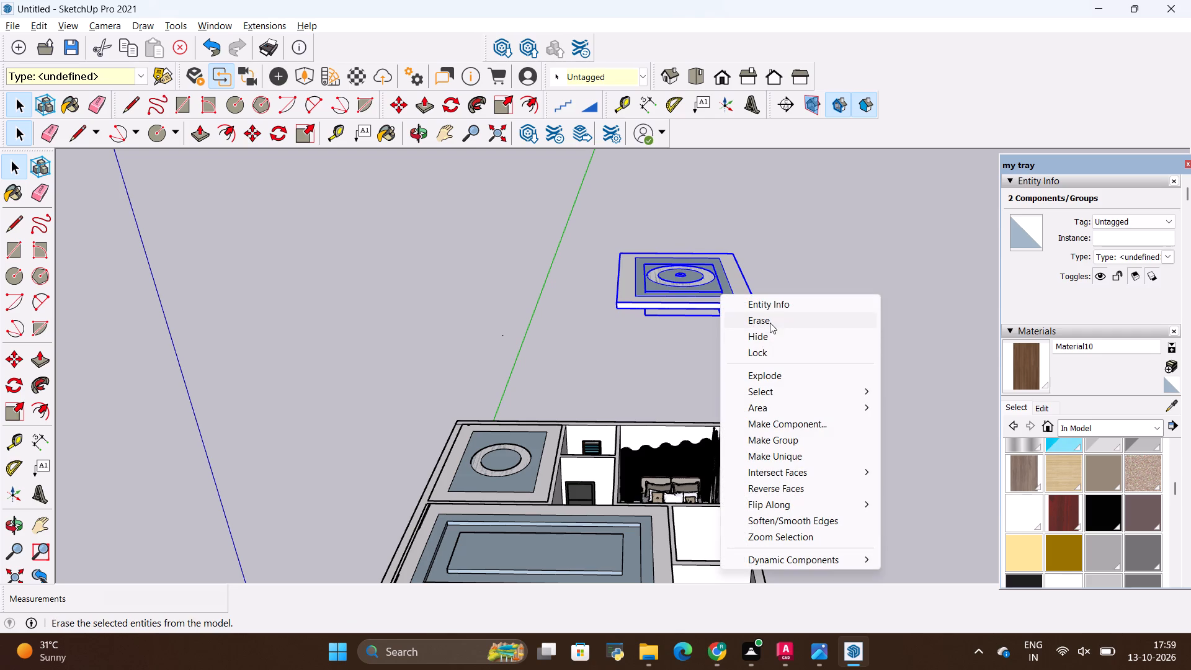
left_click(783, 437)
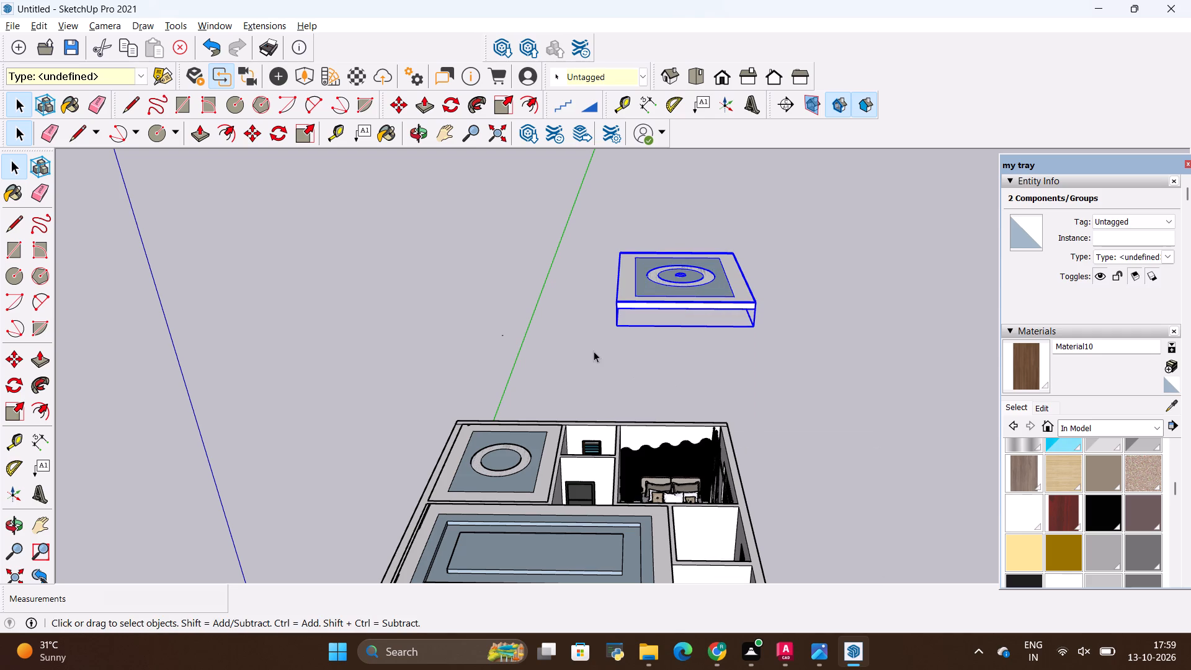
left_click(594, 351)
Move the ceiling-and-fan group about 19' 5 9/16" onto the open bedroom, placing its corner at the inner corner of the walls.
scroll(603, 242, "up", 5)
left_click(726, 313)
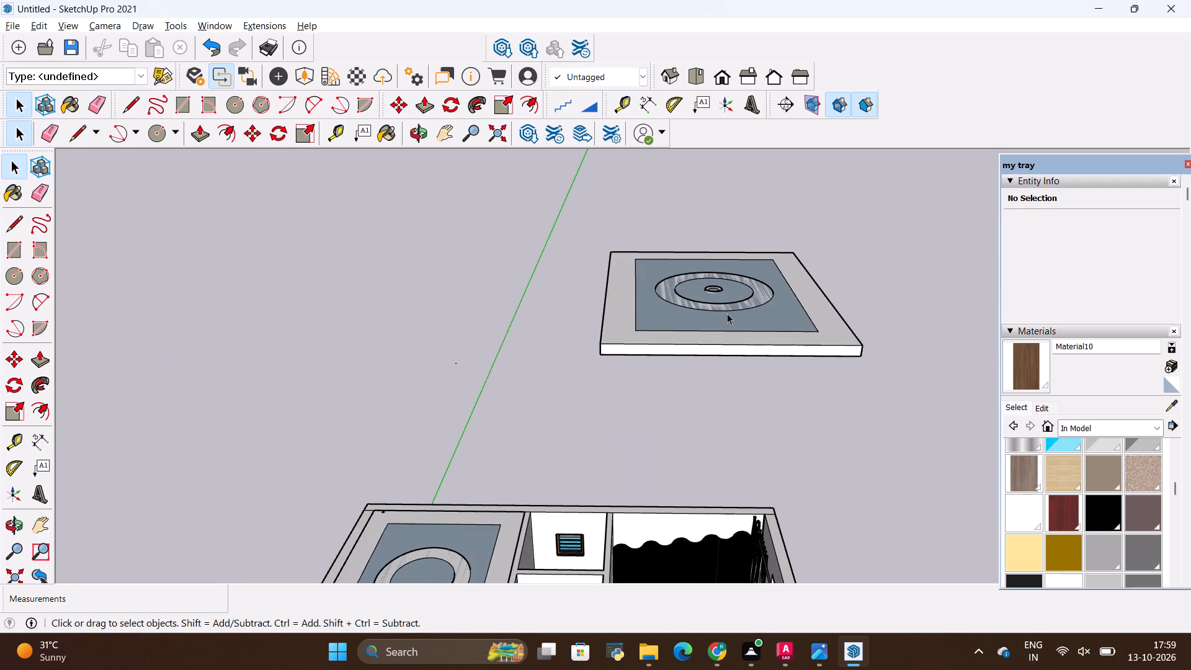
scroll(676, 329, "down", 4)
middle_click_drag(722, 321, 703, 338)
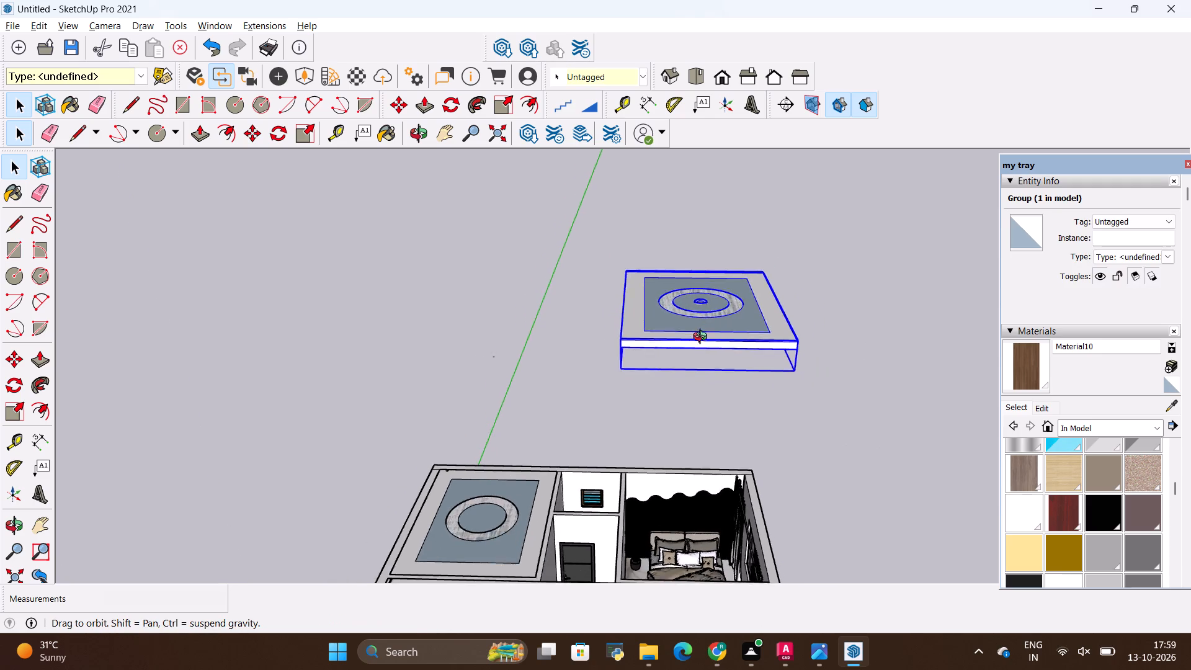
middle_click_drag(703, 338, 674, 349)
scroll(667, 322, "down", 4)
middle_click_drag(667, 392, 663, 367)
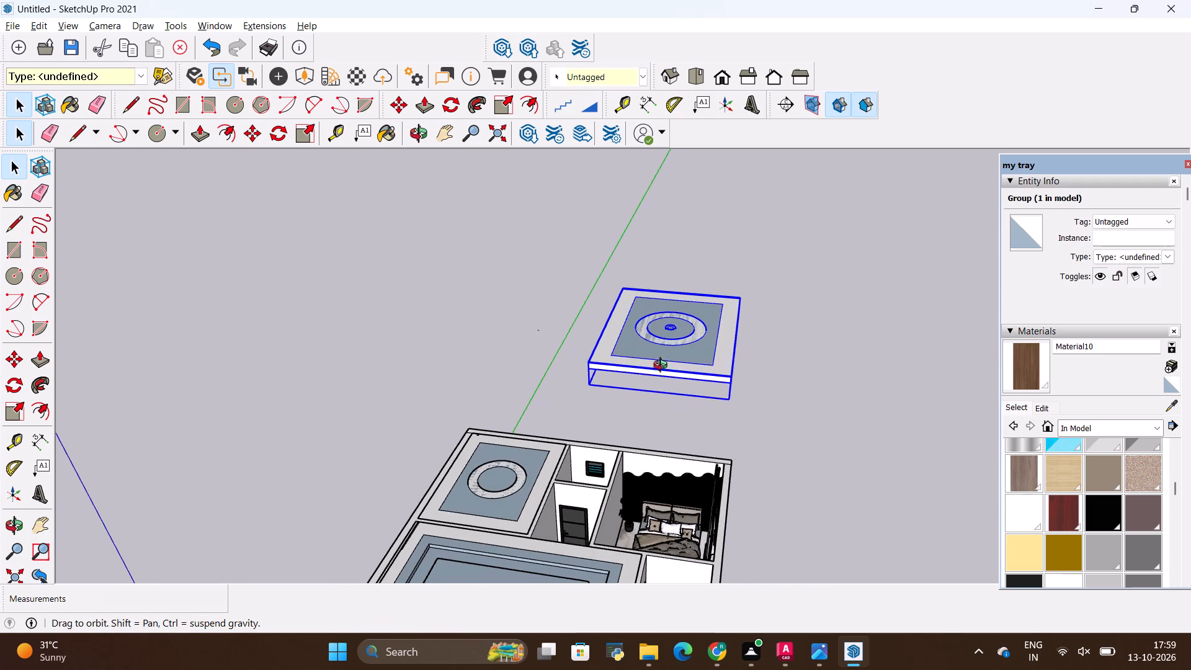
middle_click_drag(663, 367, 662, 347)
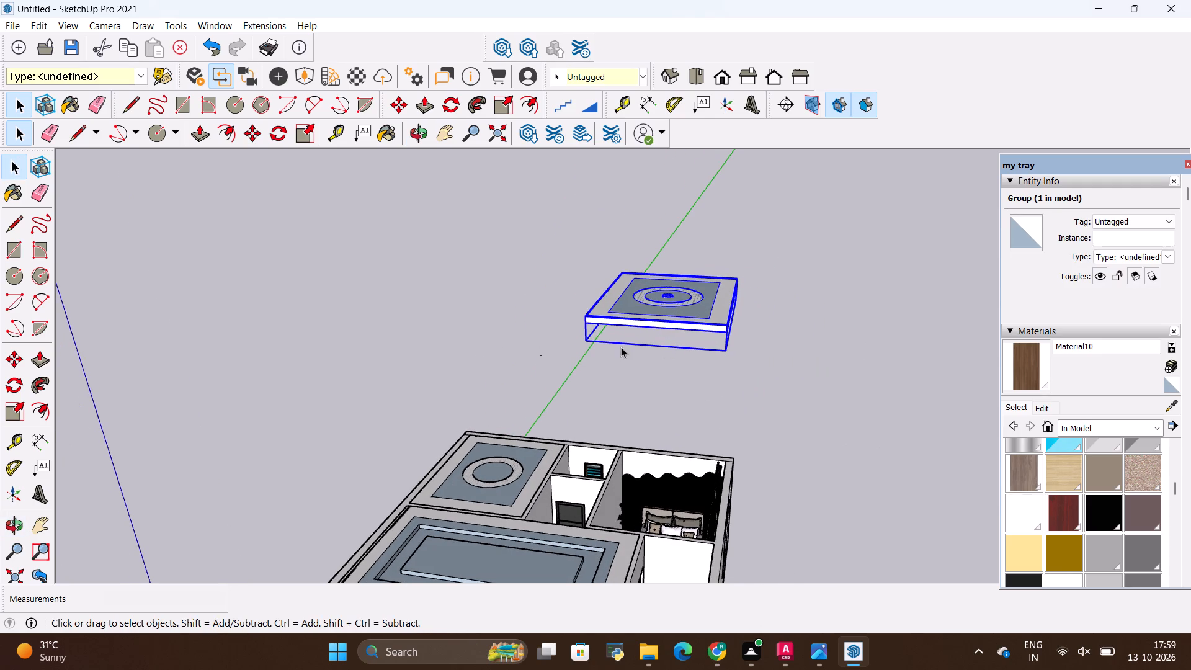
key("m")
left_click(727, 324)
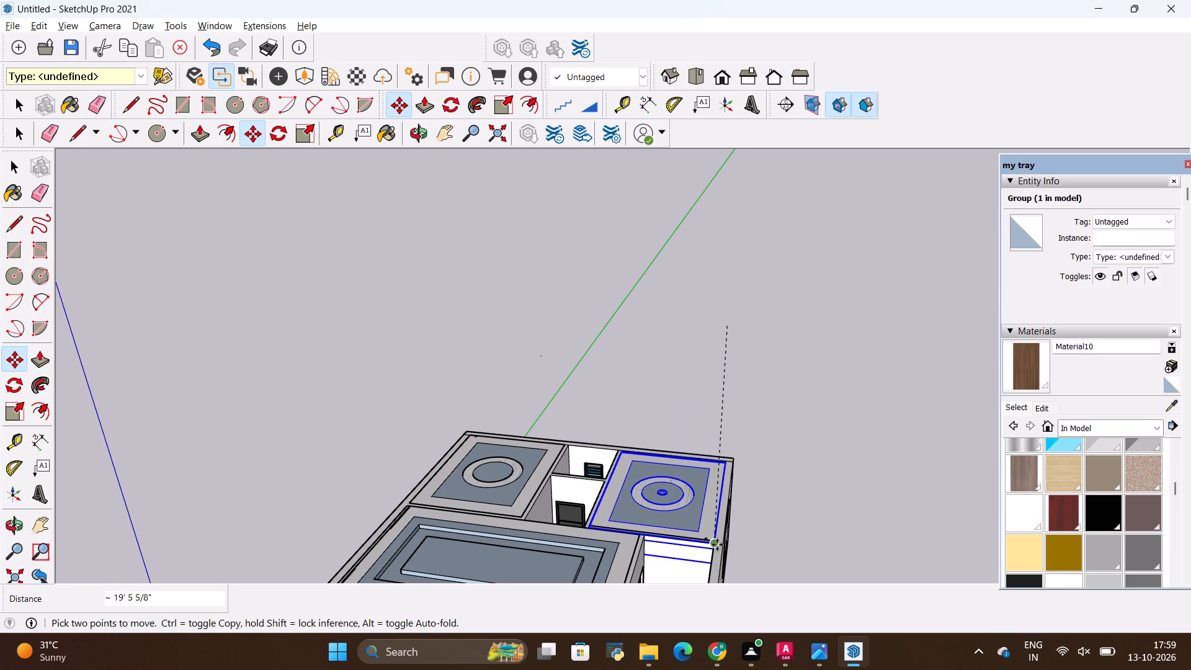
scroll(716, 541, "up", 16)
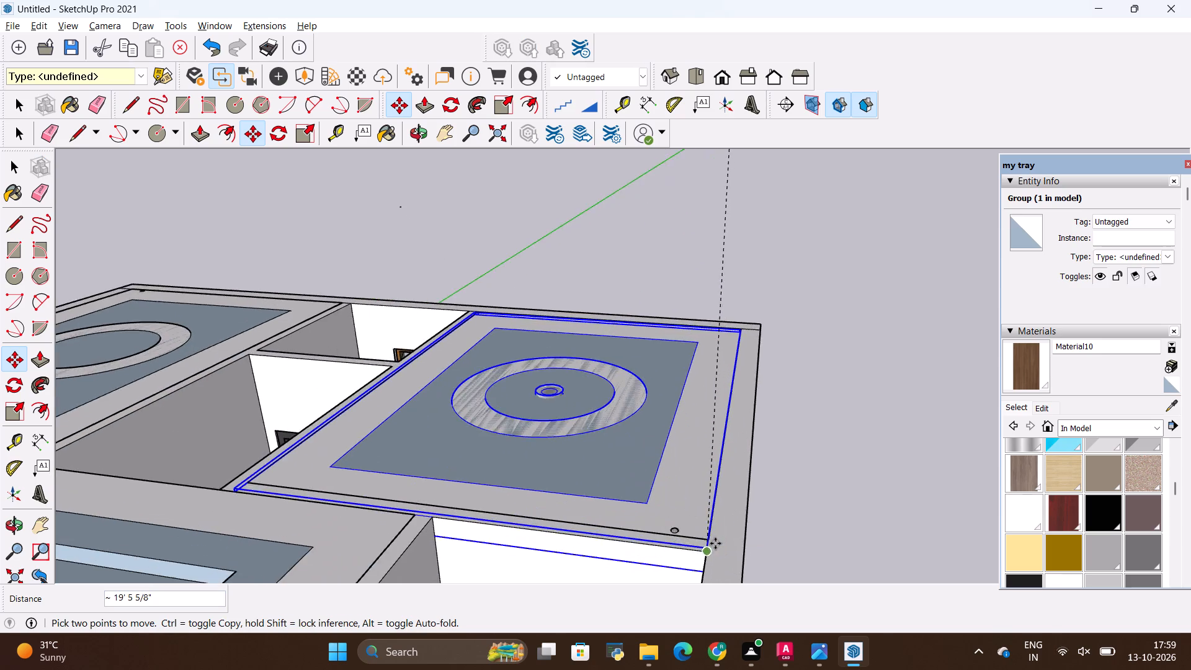
scroll(715, 543, "up", 6)
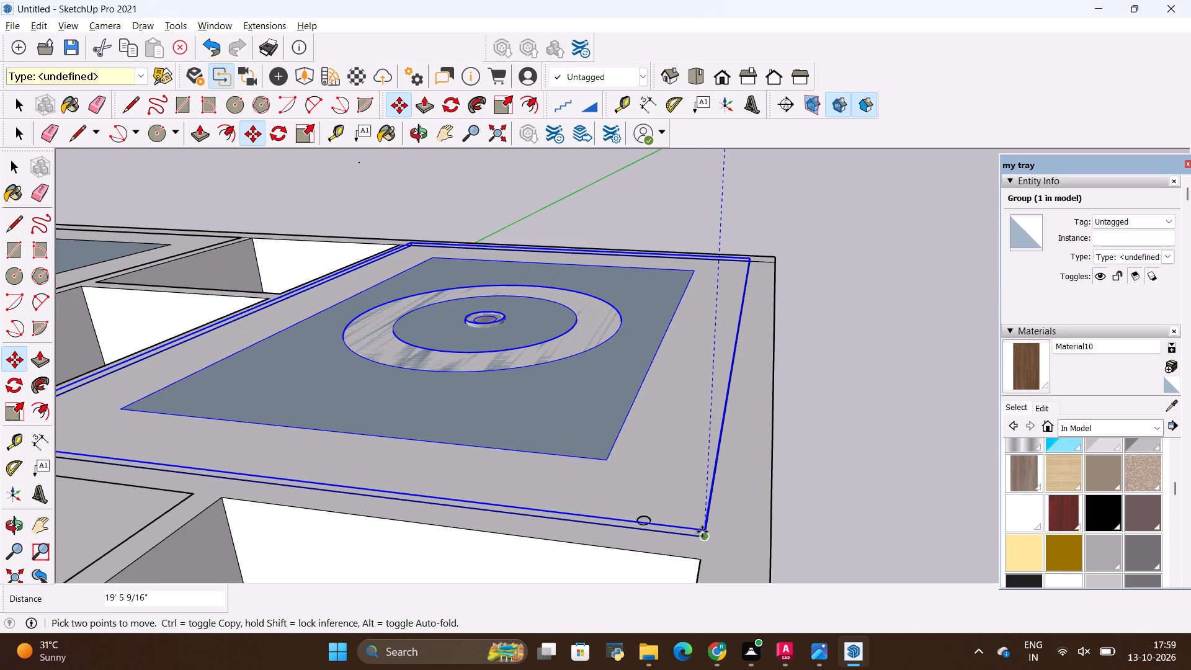
left_click(703, 531)
Lower the ceiling-and-fan group about 1 1/8" to align its top corner with the bedroom walls' inner top corner, and deselect it.
scroll(751, 494, "down", 4)
middle_click_drag(756, 496, 756, 497)
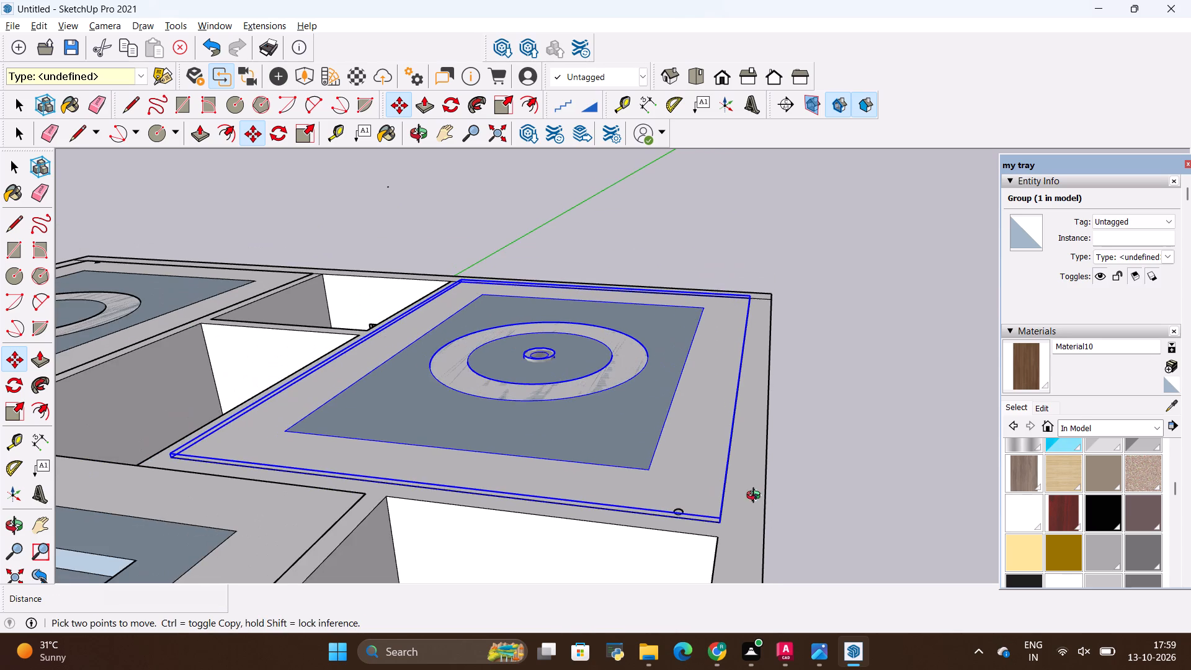
middle_click_drag(756, 497, 615, 519)
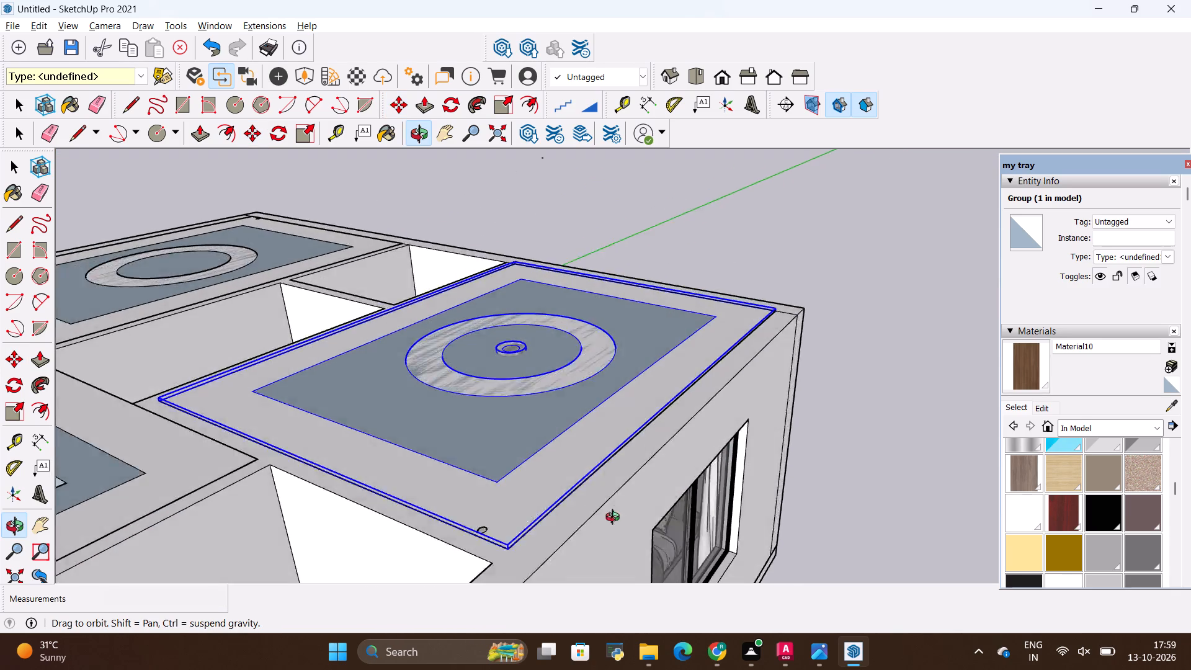
middle_click_drag(615, 519, 633, 534)
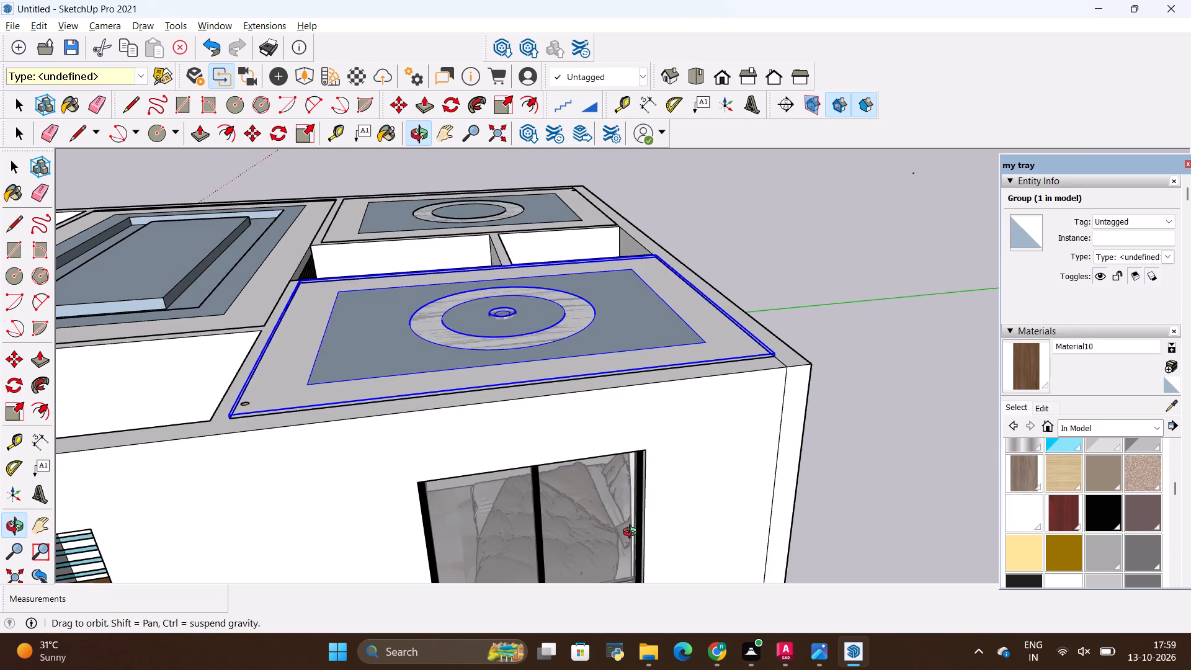
middle_click_drag(633, 534, 734, 477)
scroll(667, 475, "up", 8)
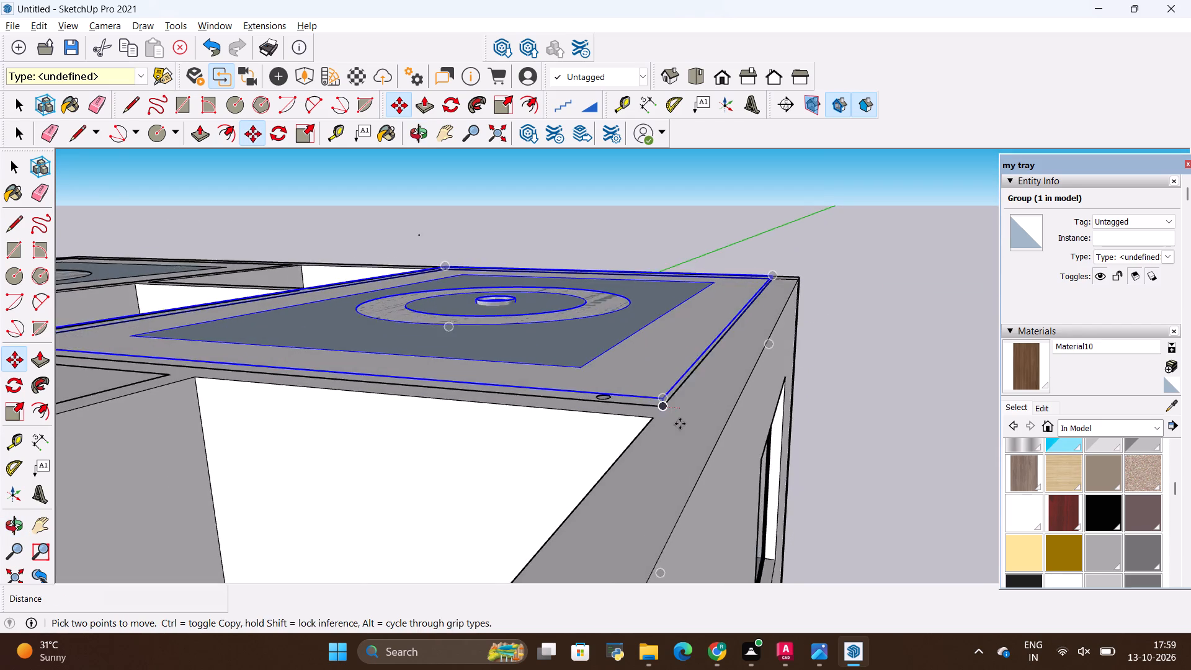
scroll(680, 424, "up", 5)
middle_click_drag(693, 386, 692, 450)
scroll(640, 484, "up", 4)
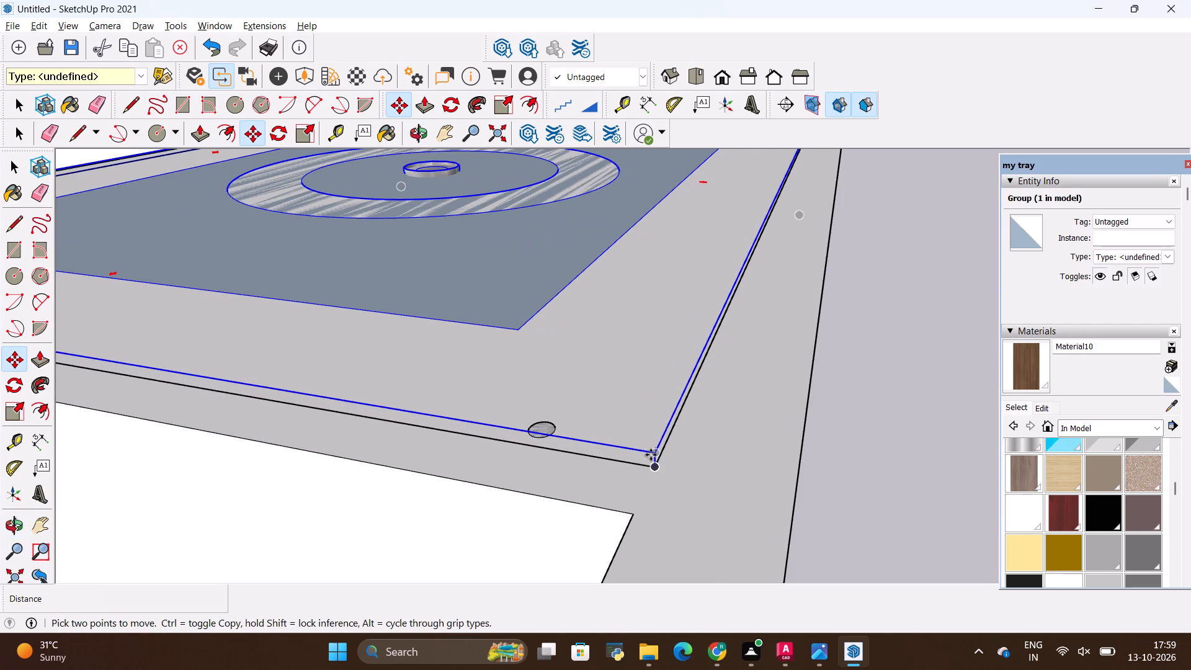
scroll(651, 456, "up", 7)
left_click(654, 451)
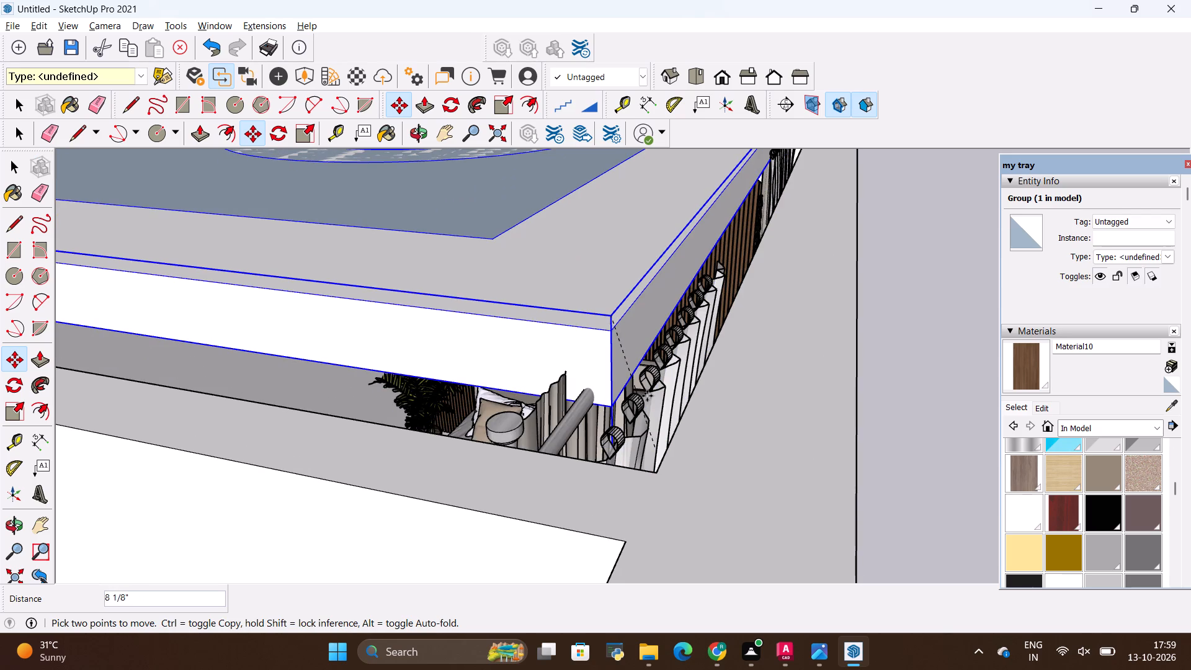
left_click(661, 476)
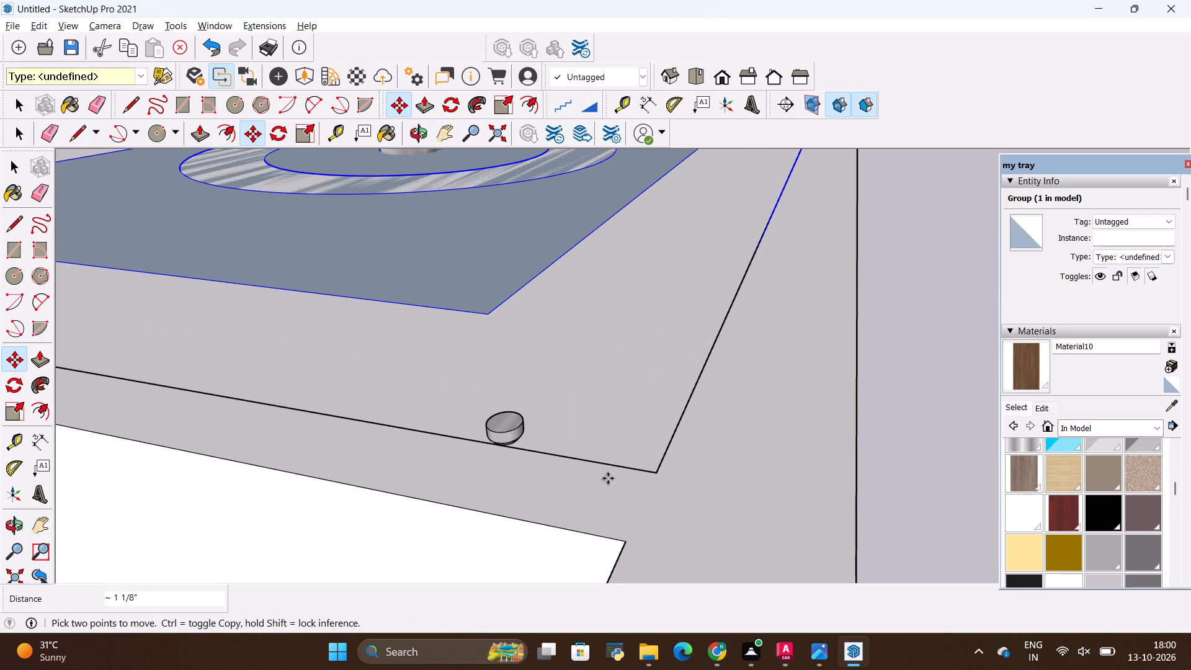
scroll(588, 472, "down", 20)
scroll(588, 472, "down", 1)
scroll(426, 436, "down", 6)
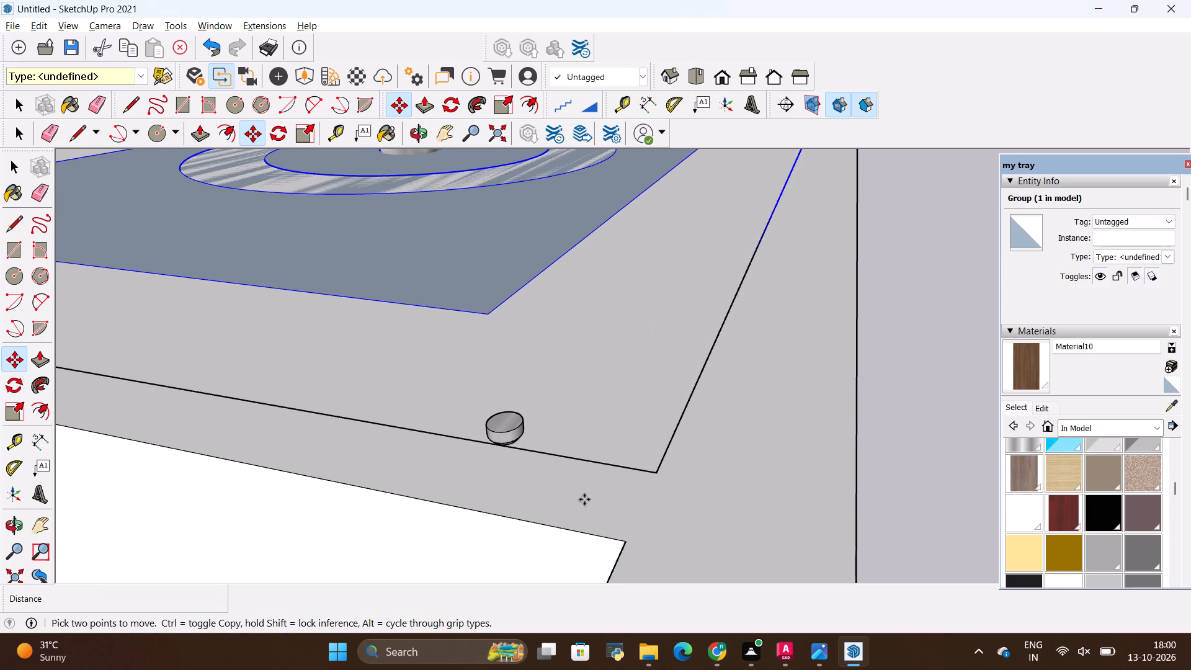
key("space")
left_click(842, 406)
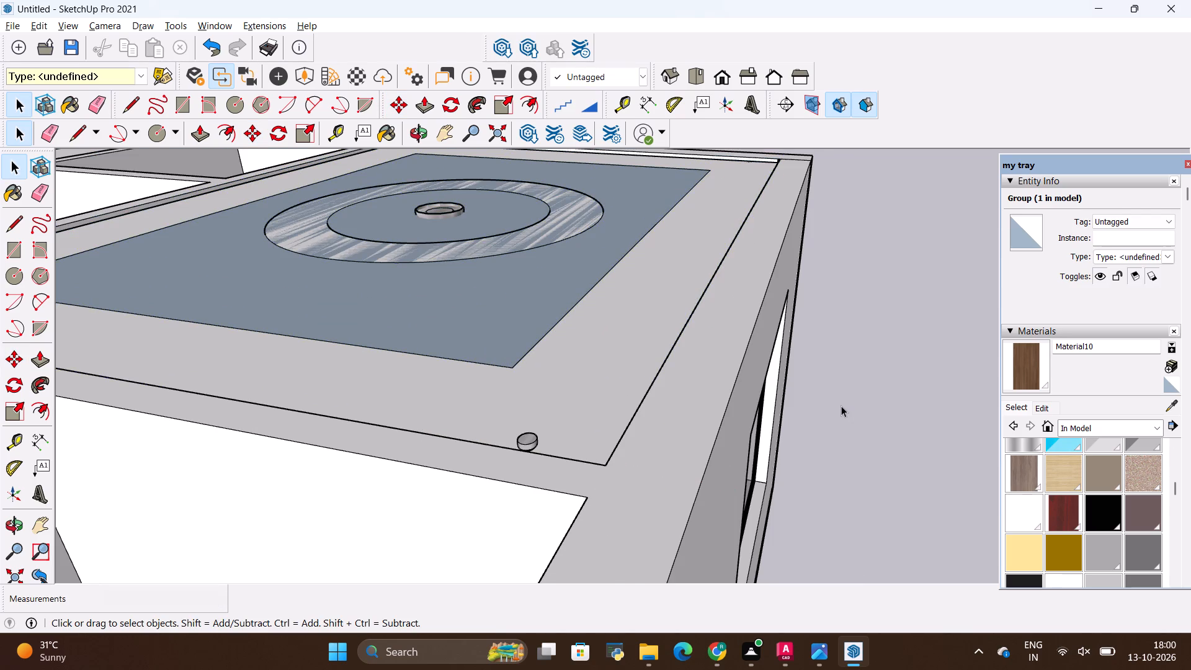
Inspect the mounted ceiling fan and furnished bedroom through the window, and check the false ceilings' fit between the walls from above.
scroll(841, 406, "down", 11)
middle_click_drag(868, 423, 419, 359)
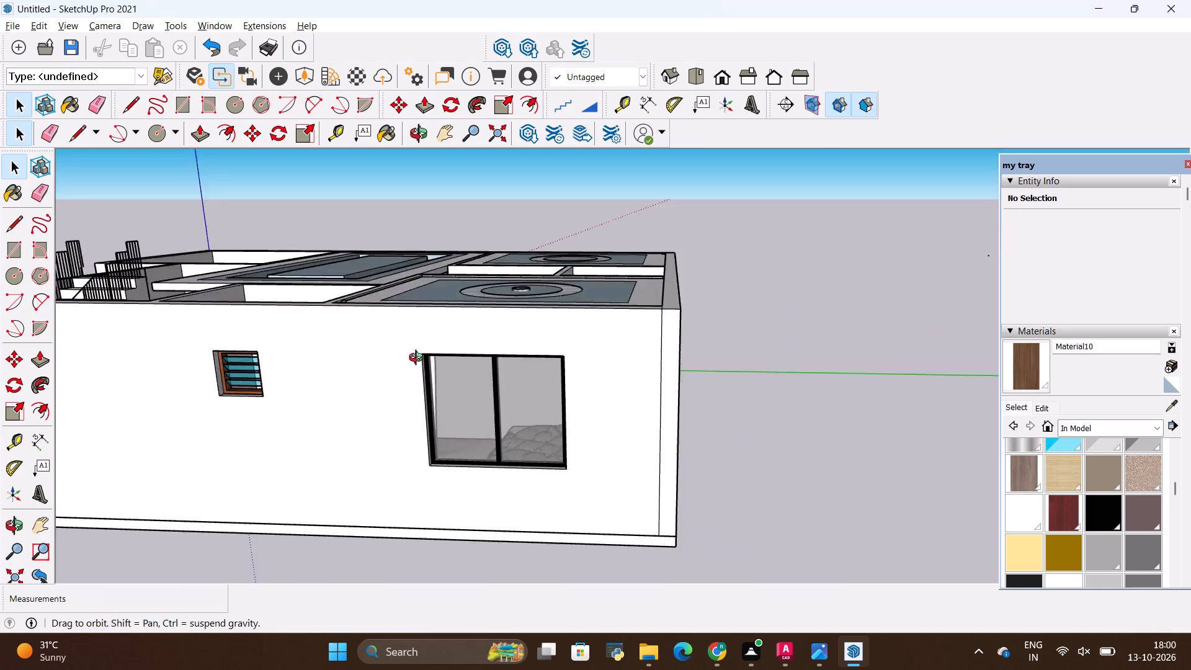
middle_click_drag(419, 359, 587, 239)
scroll(575, 252, "up", 4)
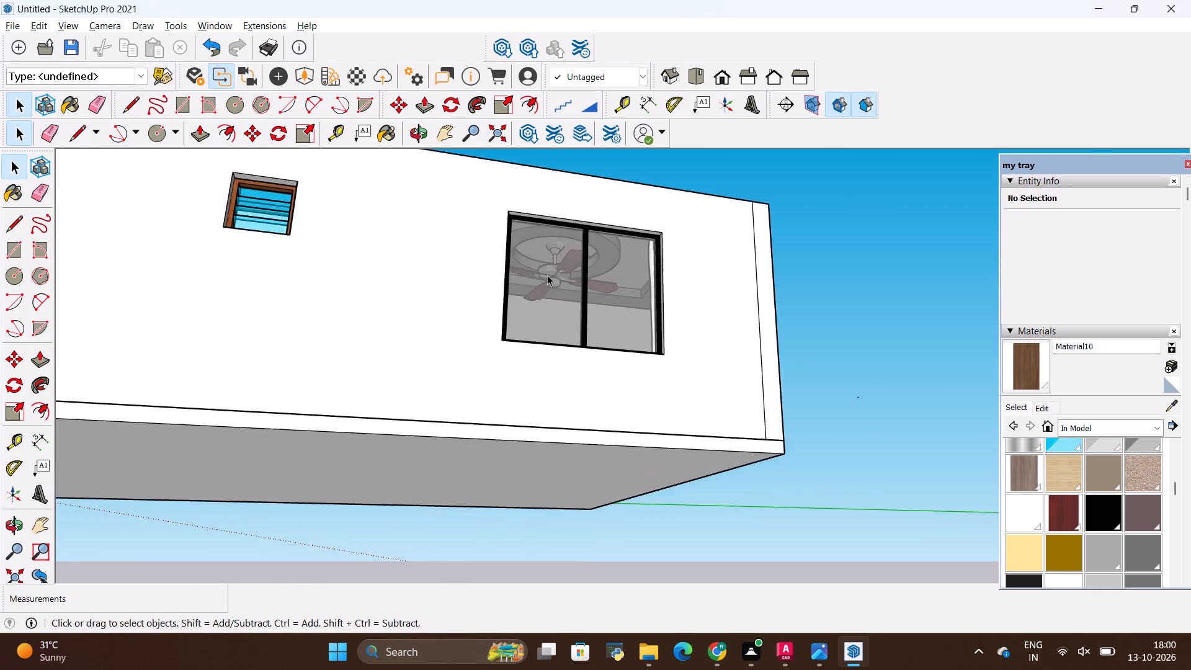
scroll(547, 275, "up", 20)
scroll(547, 275, "up", 7)
scroll(608, 261, "up", 1)
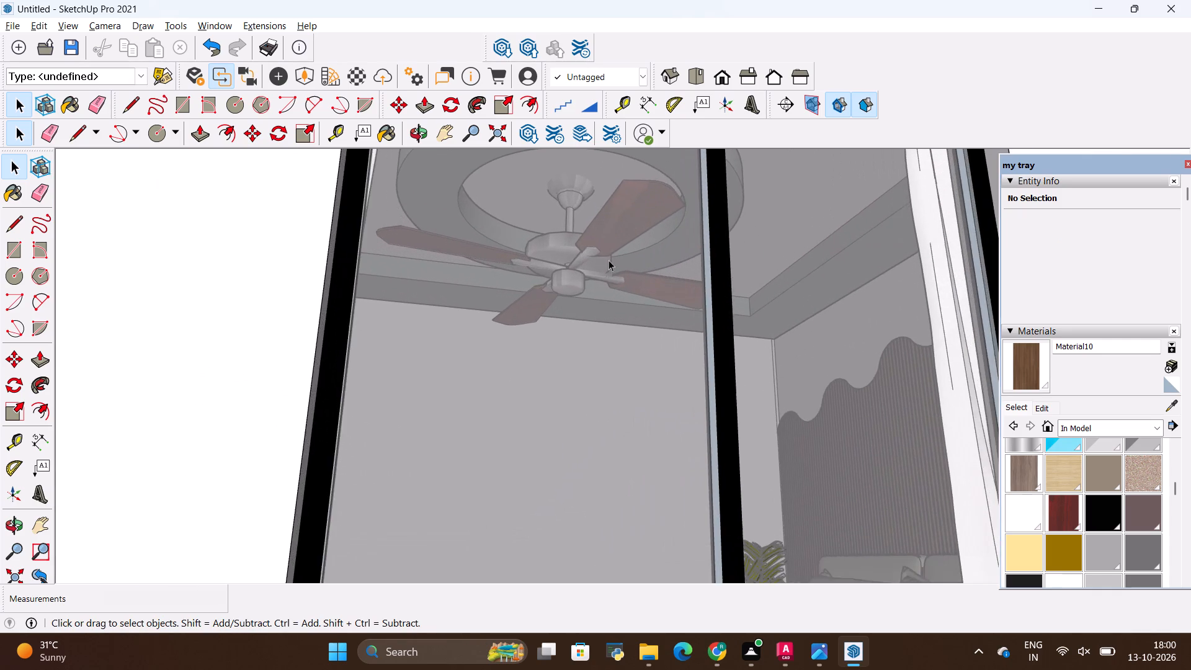
middle_click_drag(609, 260, 552, 411)
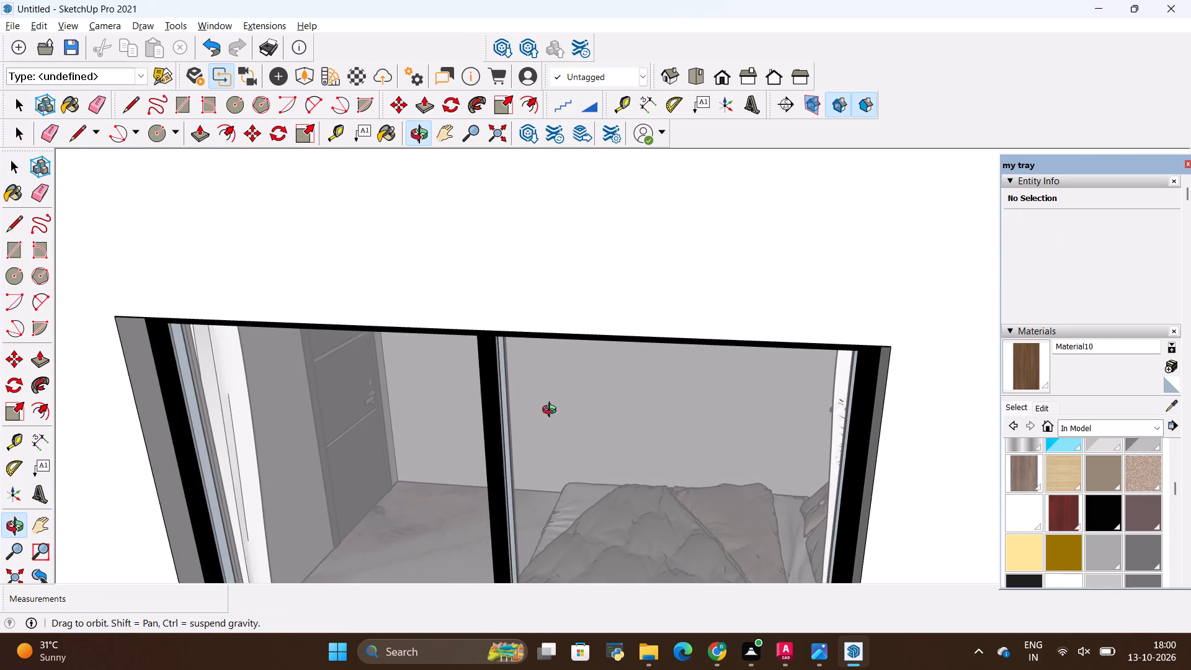
middle_click_drag(552, 411, 628, 406)
scroll(627, 406, "down", 10)
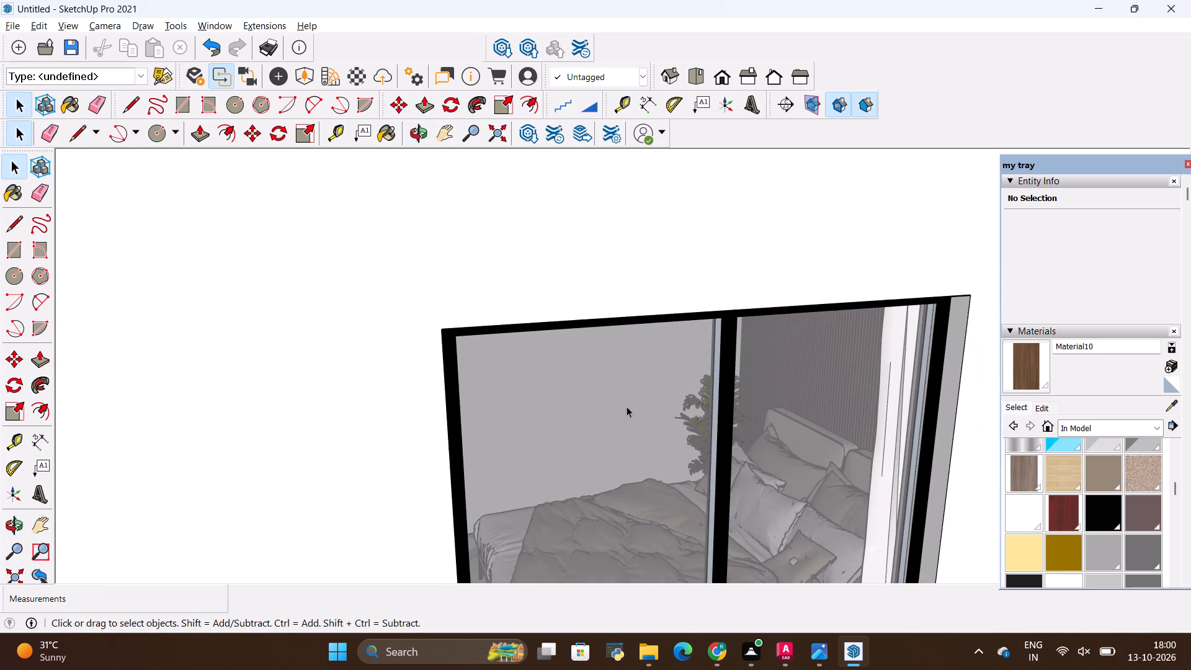
scroll(626, 405, "down", 9)
scroll(625, 403, "down", 18)
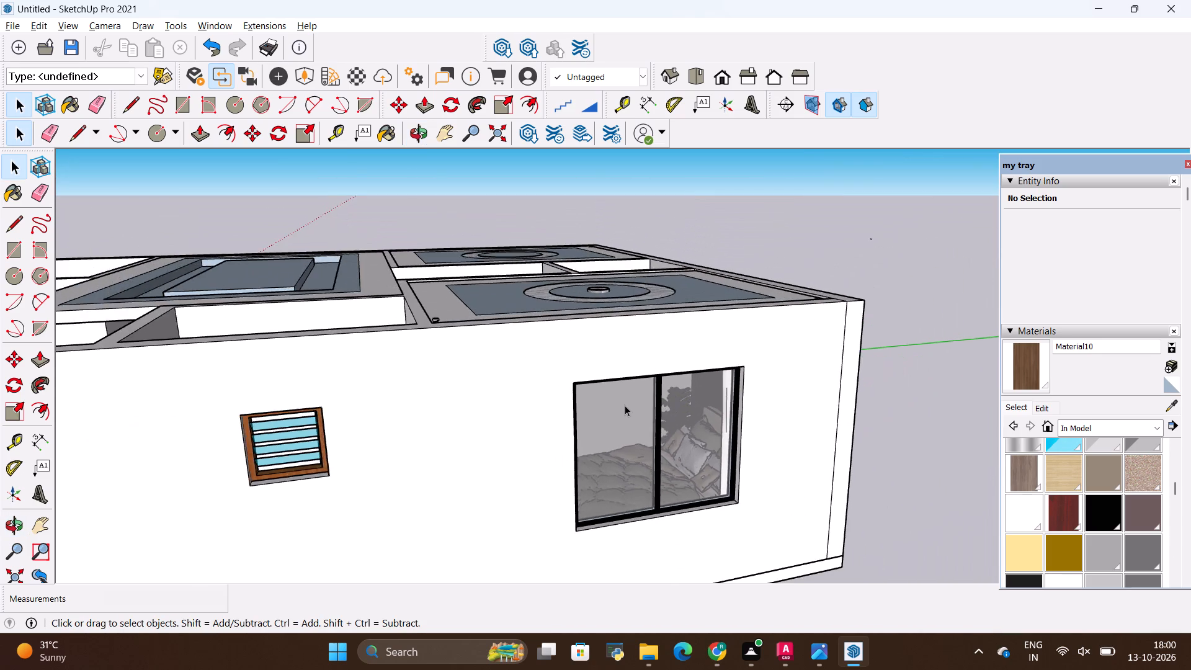
scroll(625, 405, "down", 2)
key("space")
left_click(869, 207)
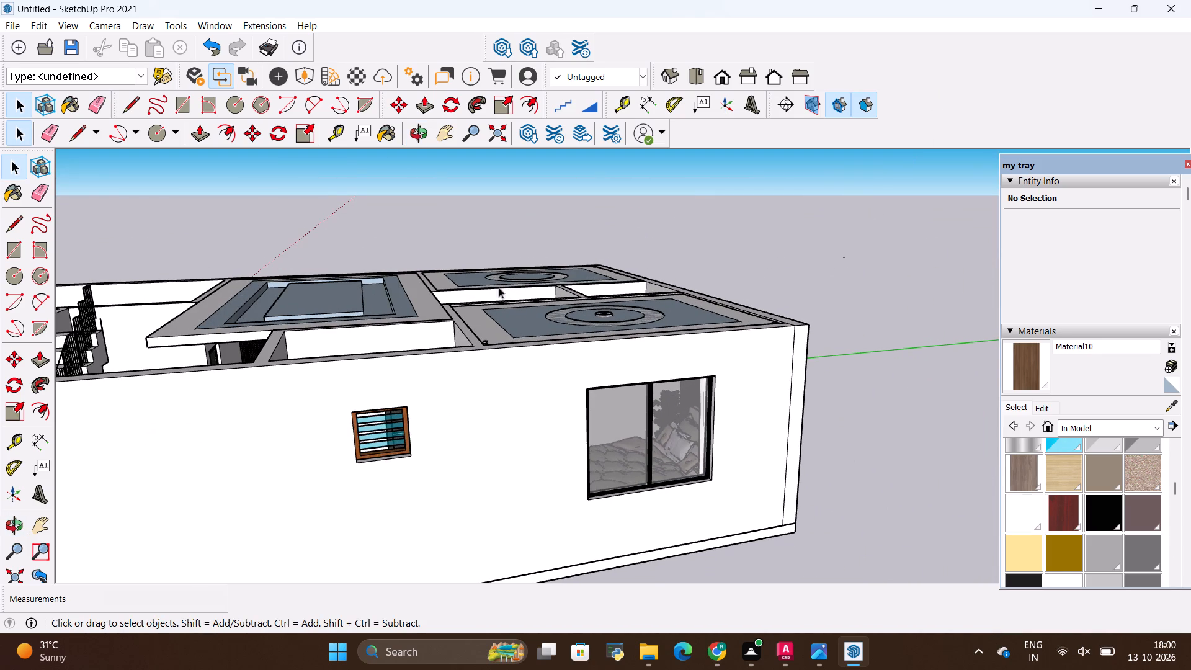
middle_click_drag(348, 282, 740, 441)
middle_click(740, 439)
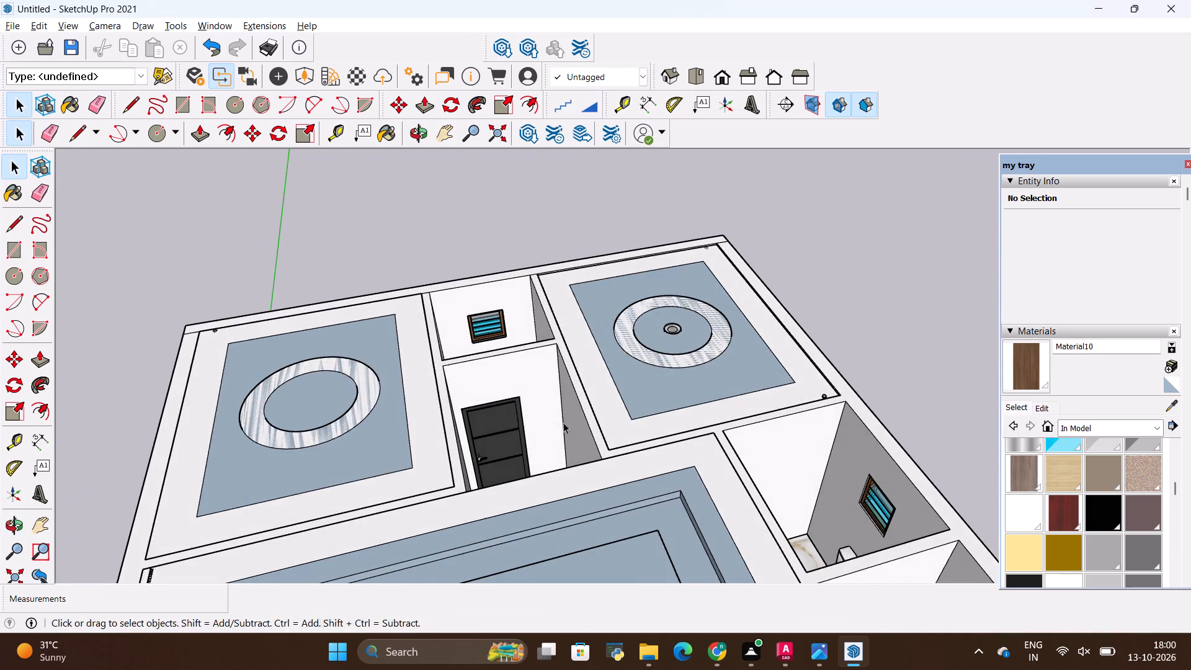
middle_click_drag(563, 425, 656, 448)
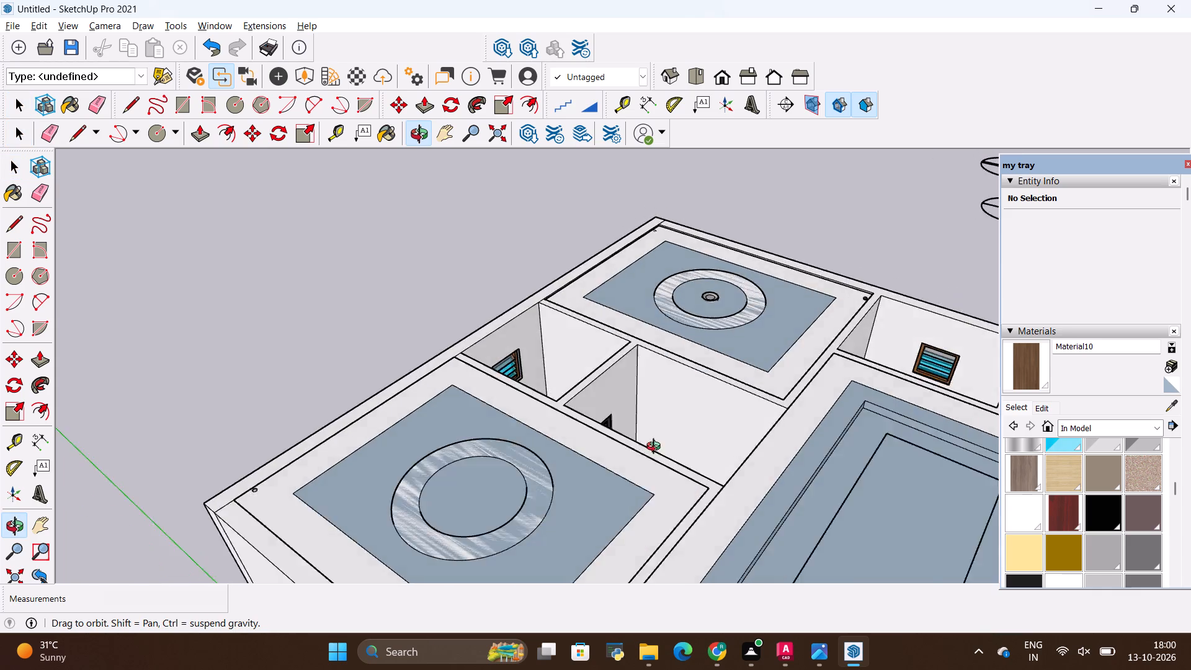
middle_click_drag(656, 448, 413, 446)
scroll(560, 455, "up", 2)
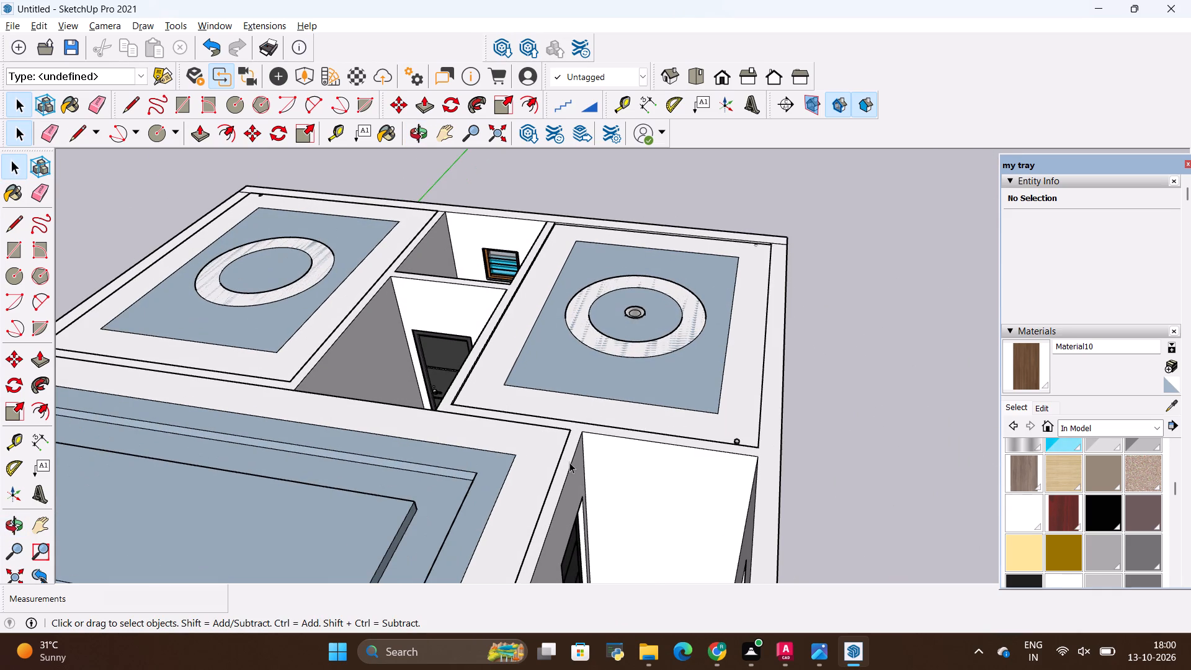
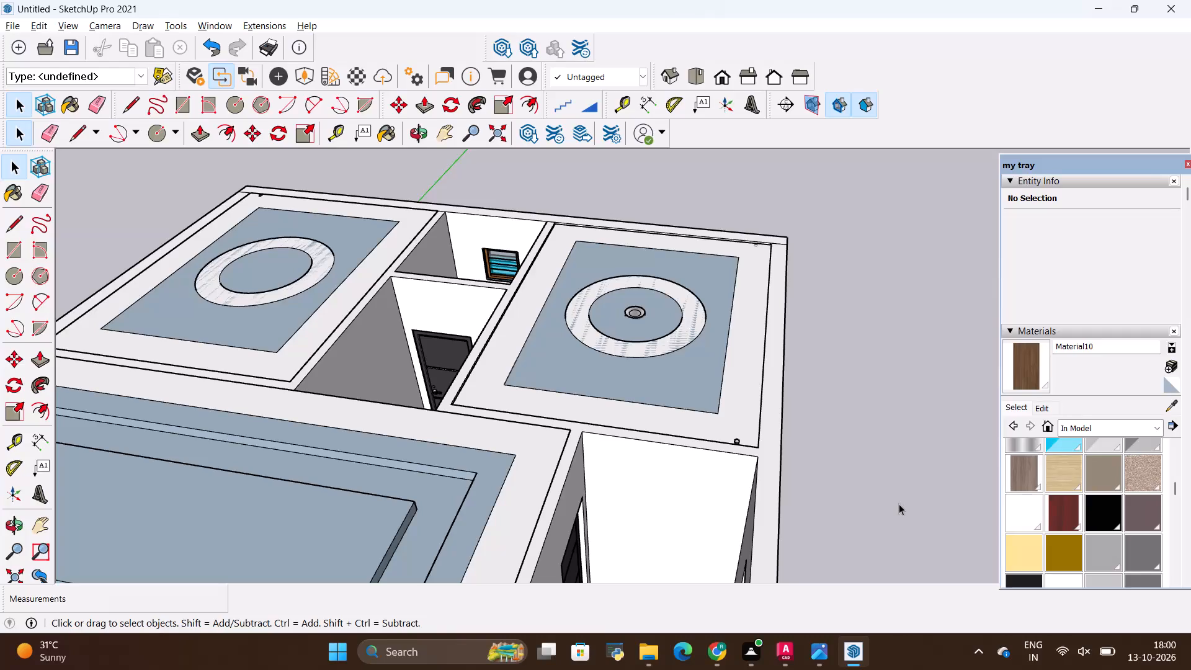
Inspect the house's false ceilings from above and outside, and look into the living room at the staircase, sofa and interior doors.
scroll(859, 496, "down", 2)
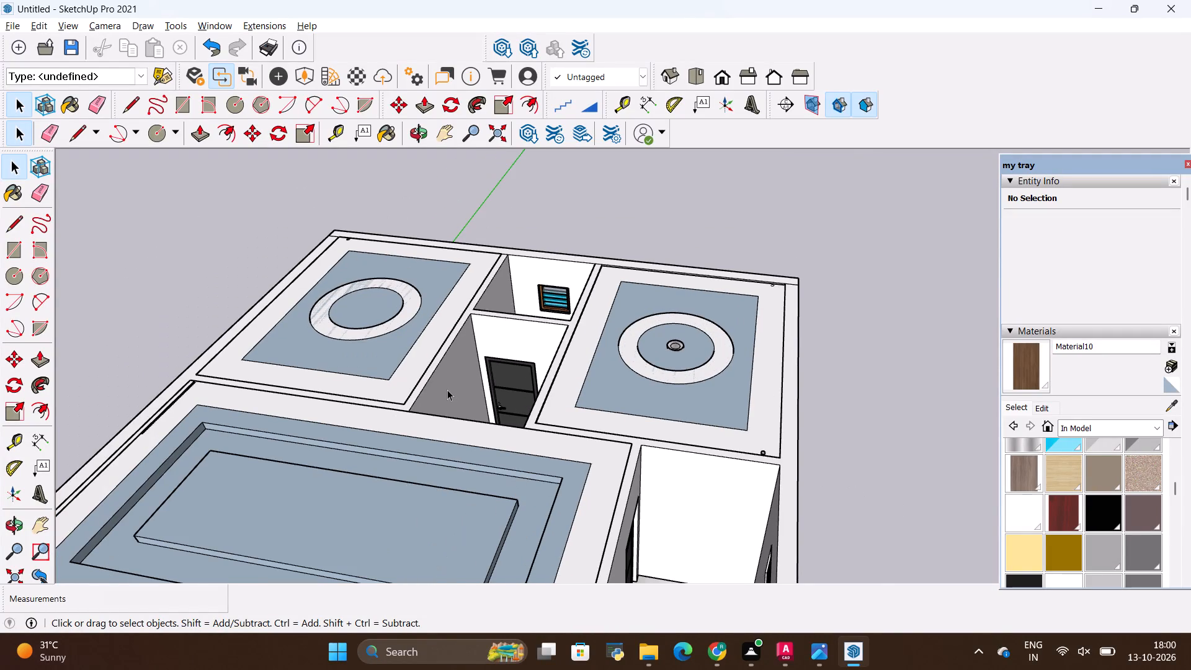
scroll(447, 389, "down", 3)
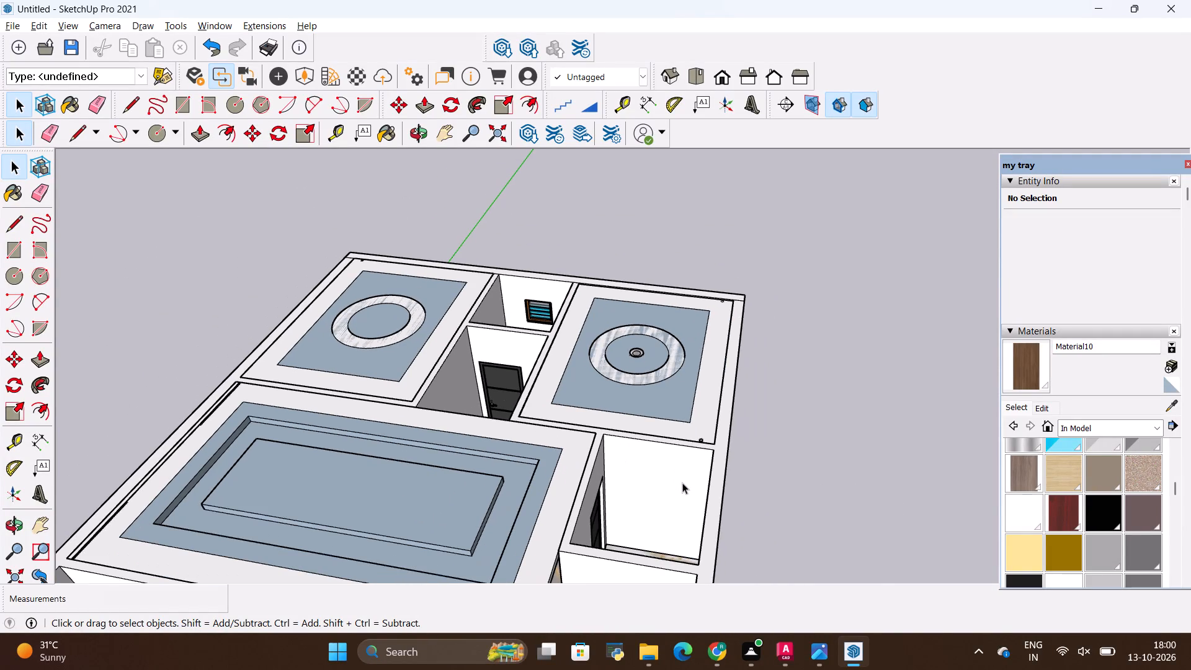
scroll(714, 413, "down", 4)
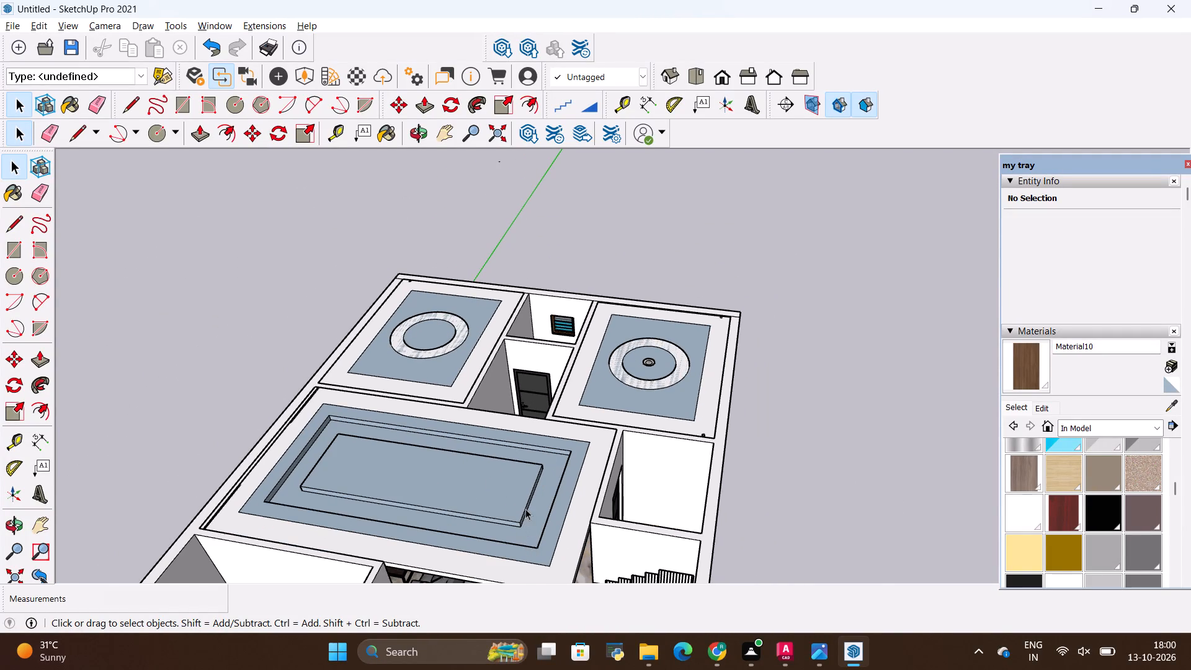
middle_click_drag(525, 509, 494, 326)
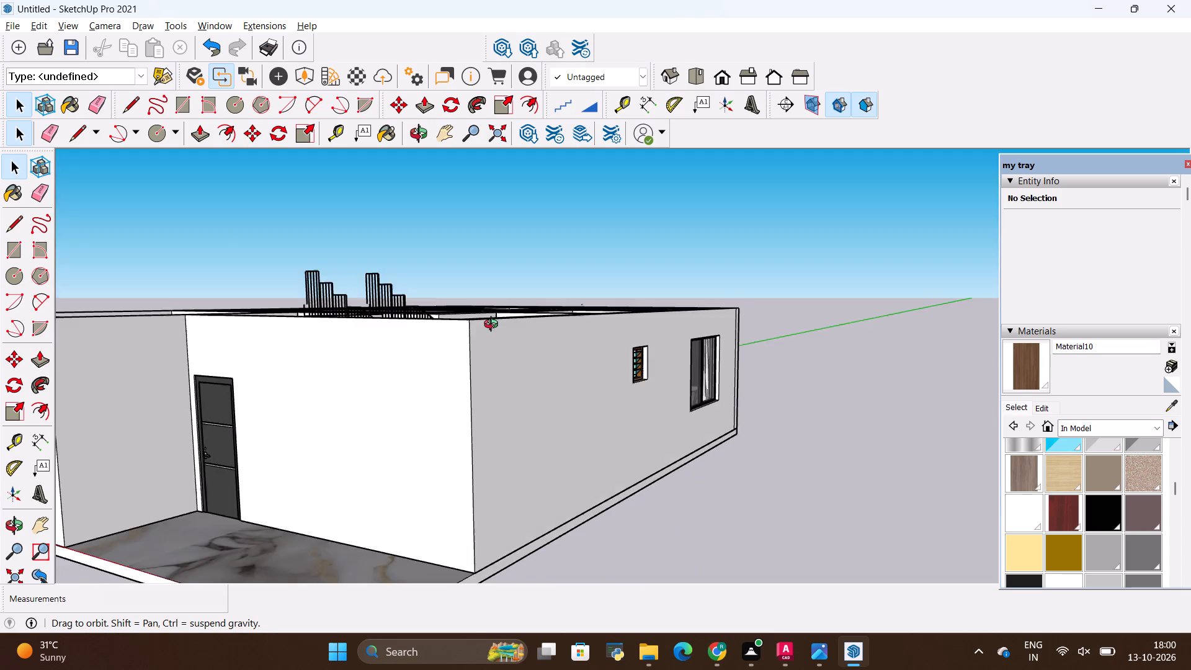
middle_click_drag(494, 326, 496, 386)
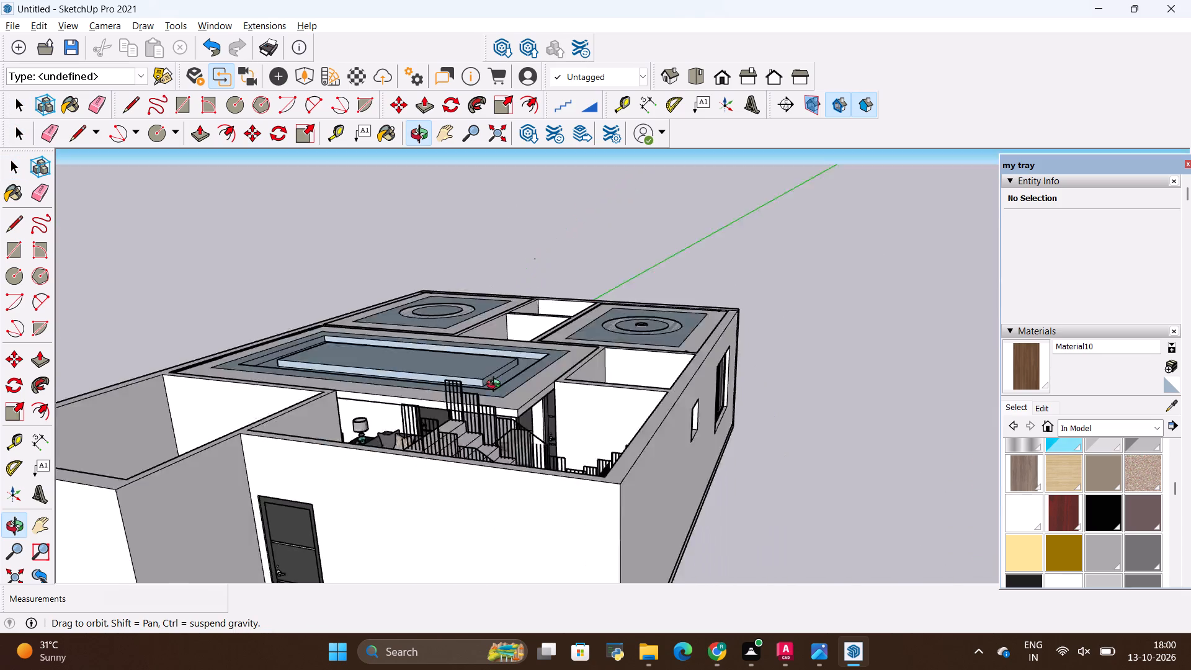
middle_click_drag(496, 386, 487, 395)
scroll(469, 435, "up", 15)
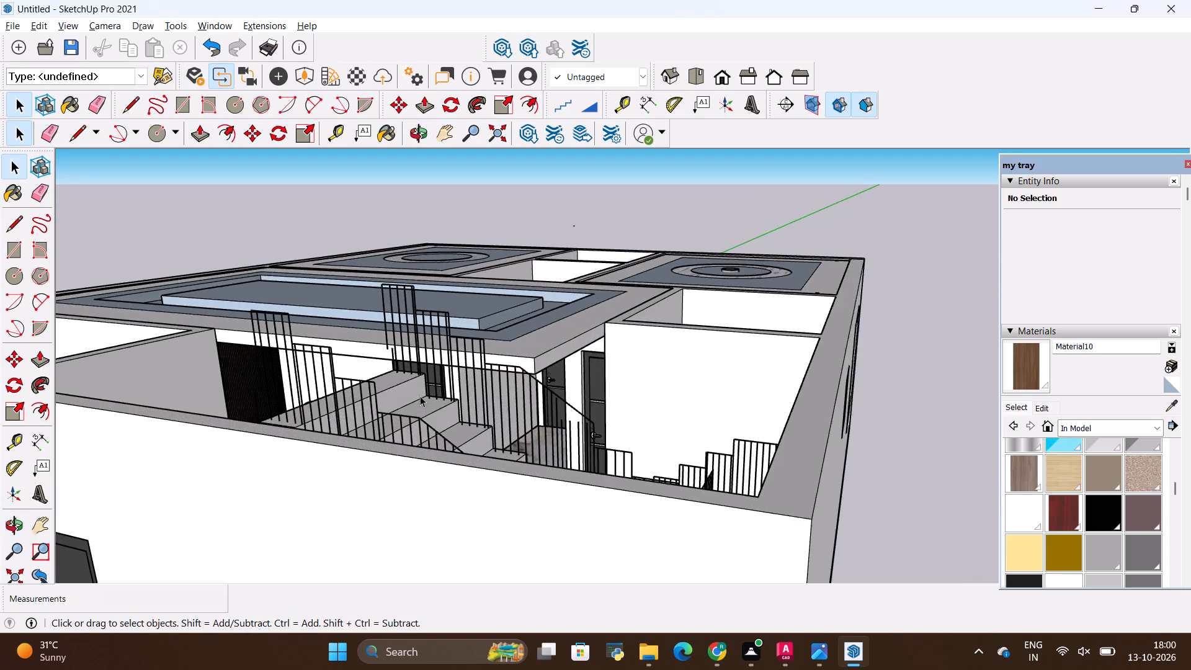
scroll(420, 396, "up", 12)
middle_click_drag(532, 391, 586, 370)
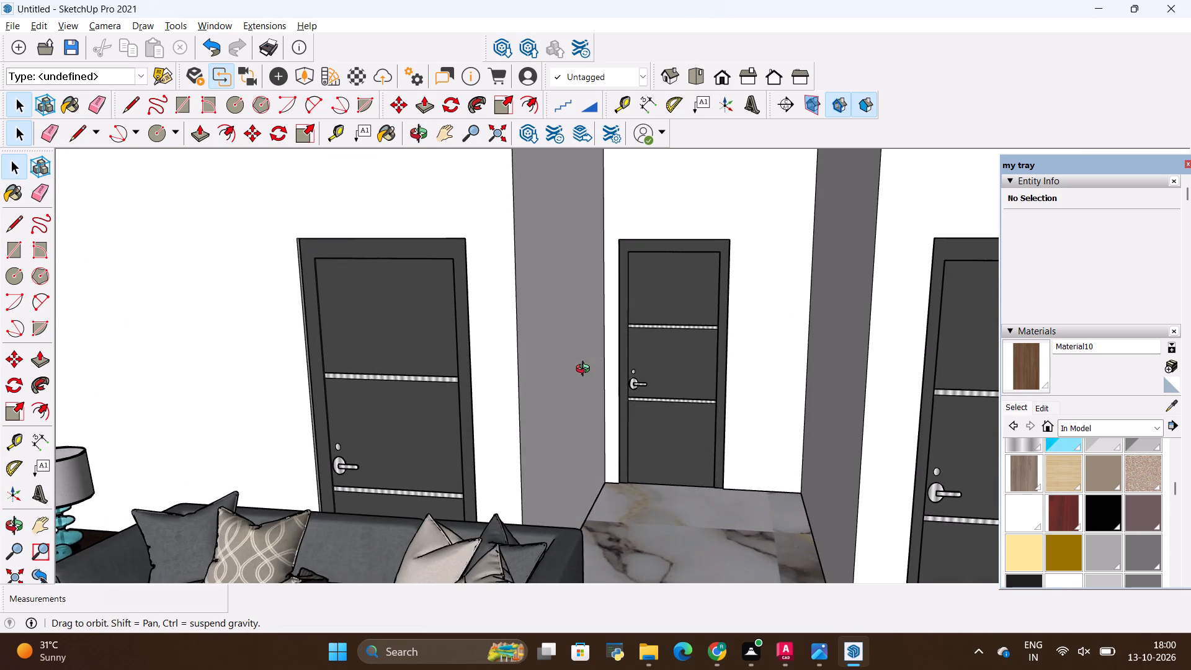
middle_click_drag(586, 370, 585, 380)
scroll(585, 380, "up", 1)
scroll(585, 380, "down", 14)
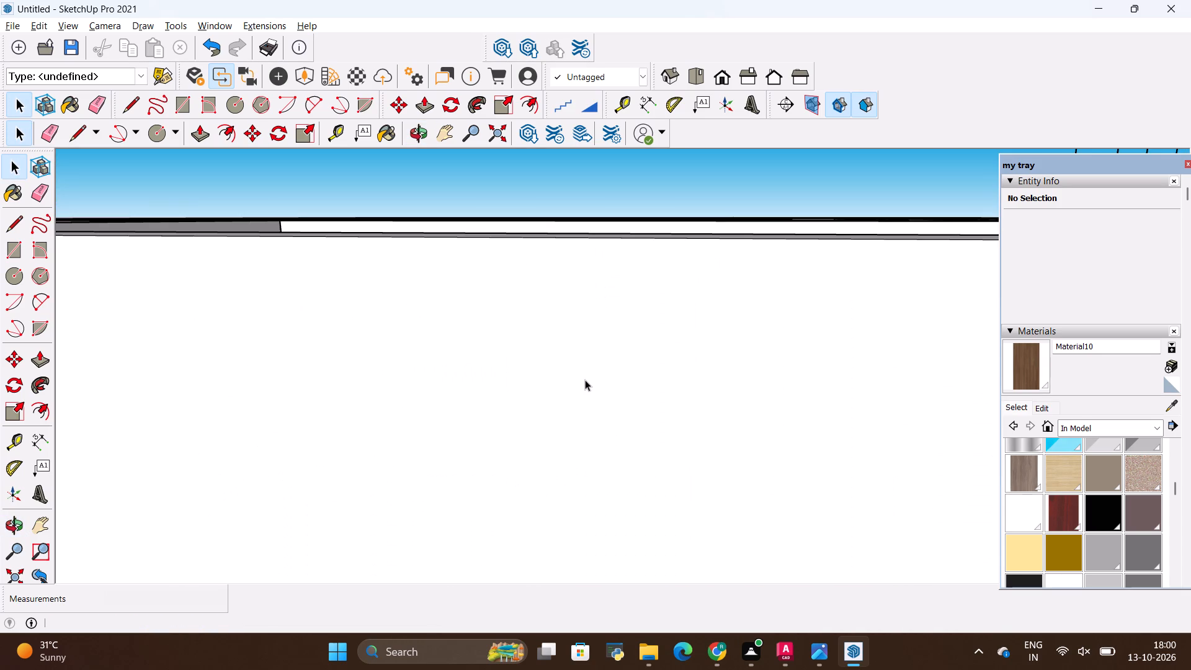
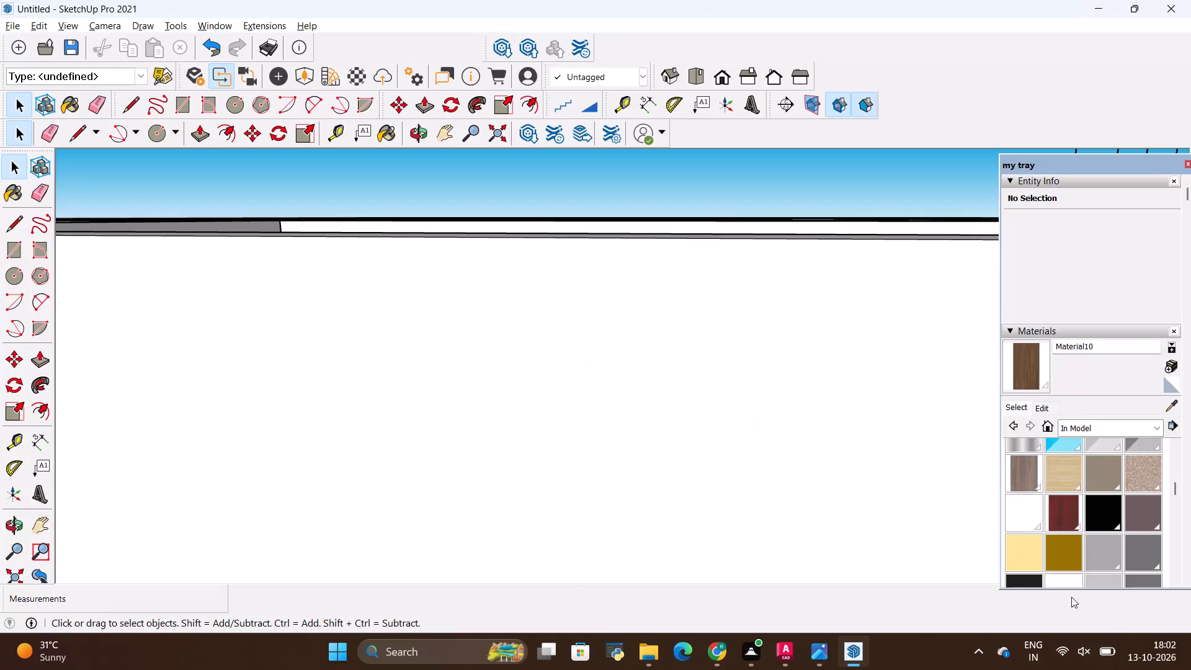
Survey the whole house from above, checking the living room's rectangular false ceiling and both bedrooms' circular ceilings.
scroll(960, 545, "down", 20)
scroll(652, 477, "down", 15)
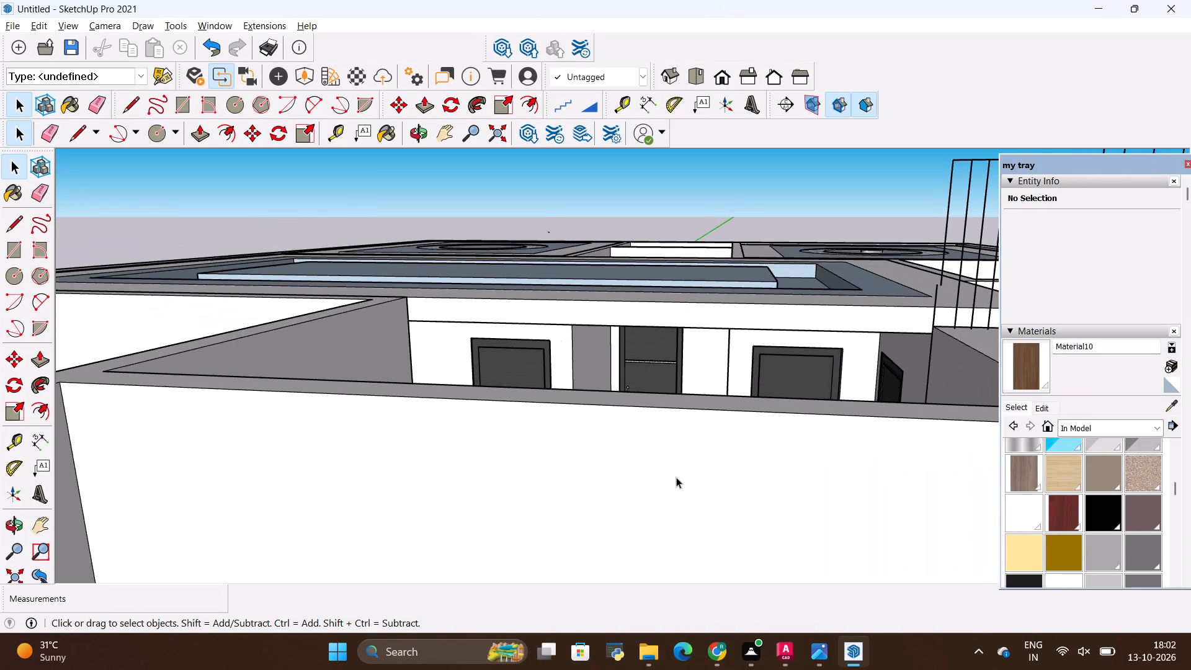
scroll(676, 477, "down", 19)
scroll(679, 477, "down", 6)
key("space")
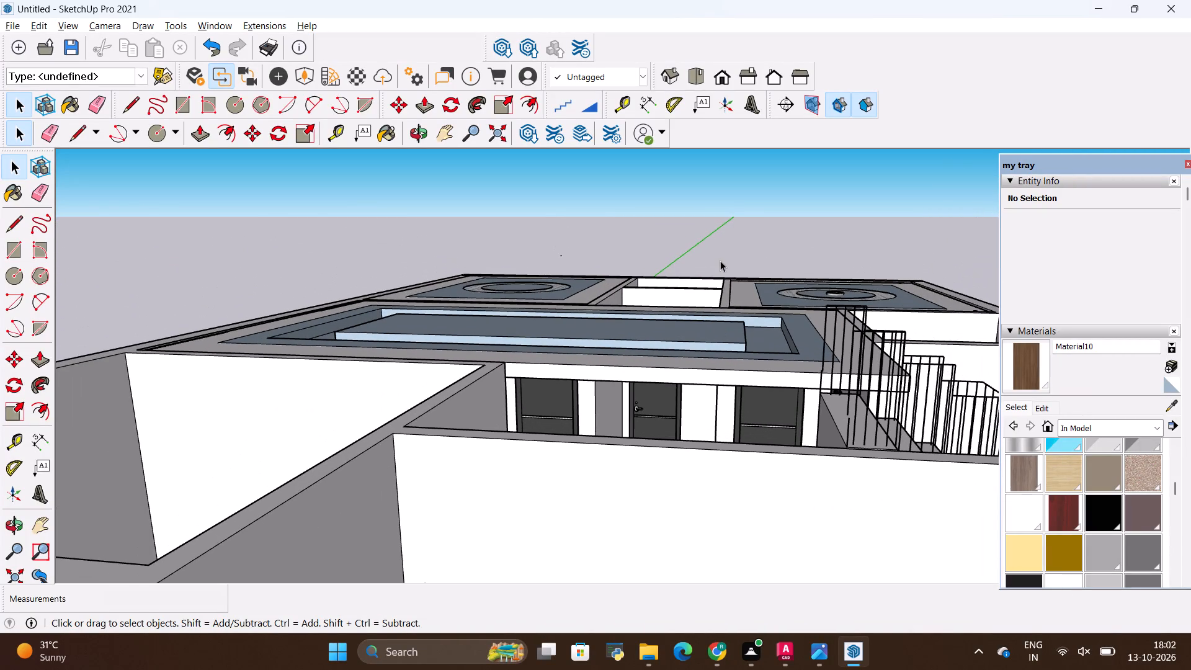
left_click(719, 261)
middle_click_drag(778, 272, 816, 470)
scroll(750, 367, "down", 5)
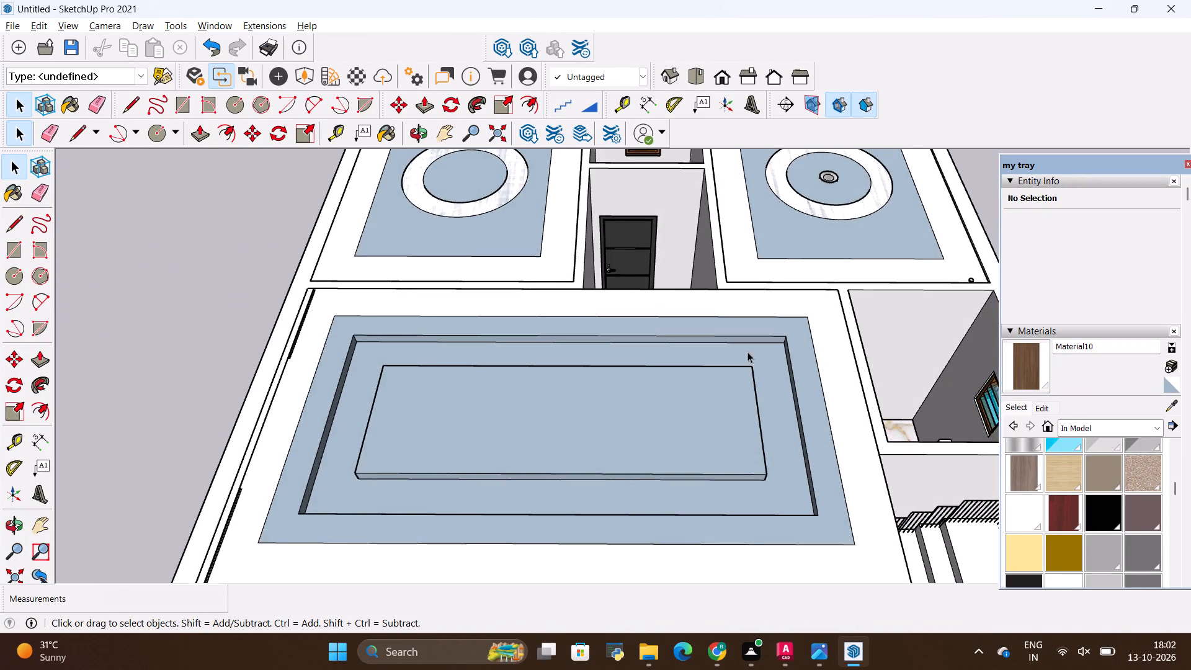
scroll(747, 341, "down", 17)
key("space")
left_click(716, 222)
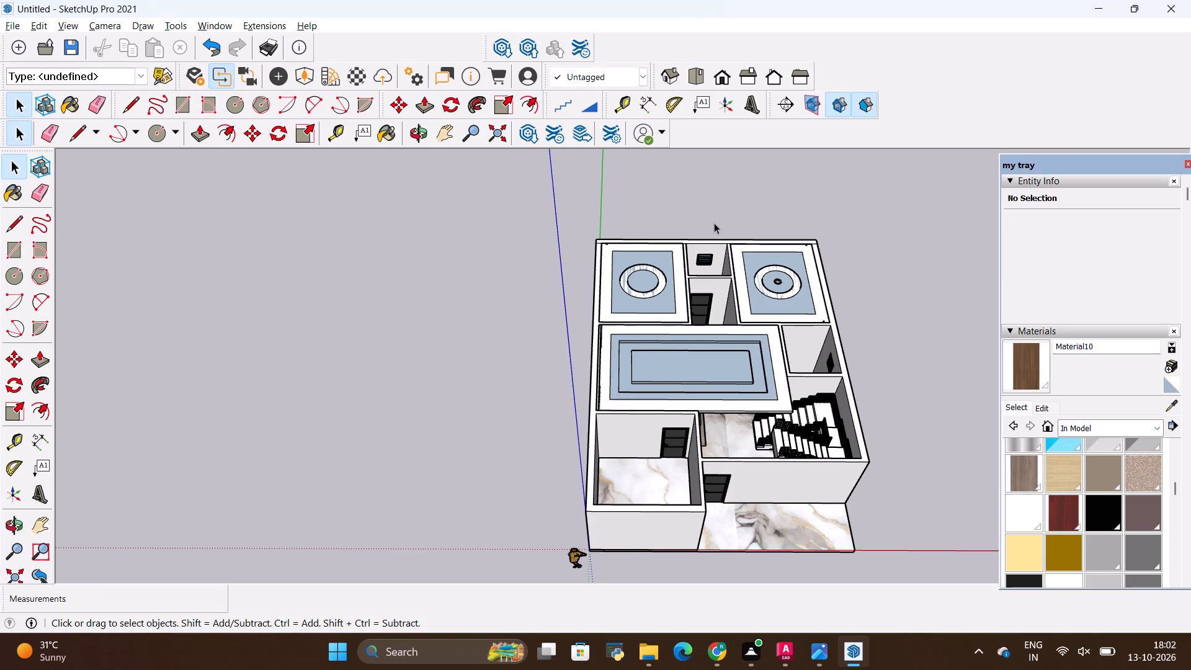
middle_click_drag(713, 284, 914, 210)
scroll(806, 192, "up", 9)
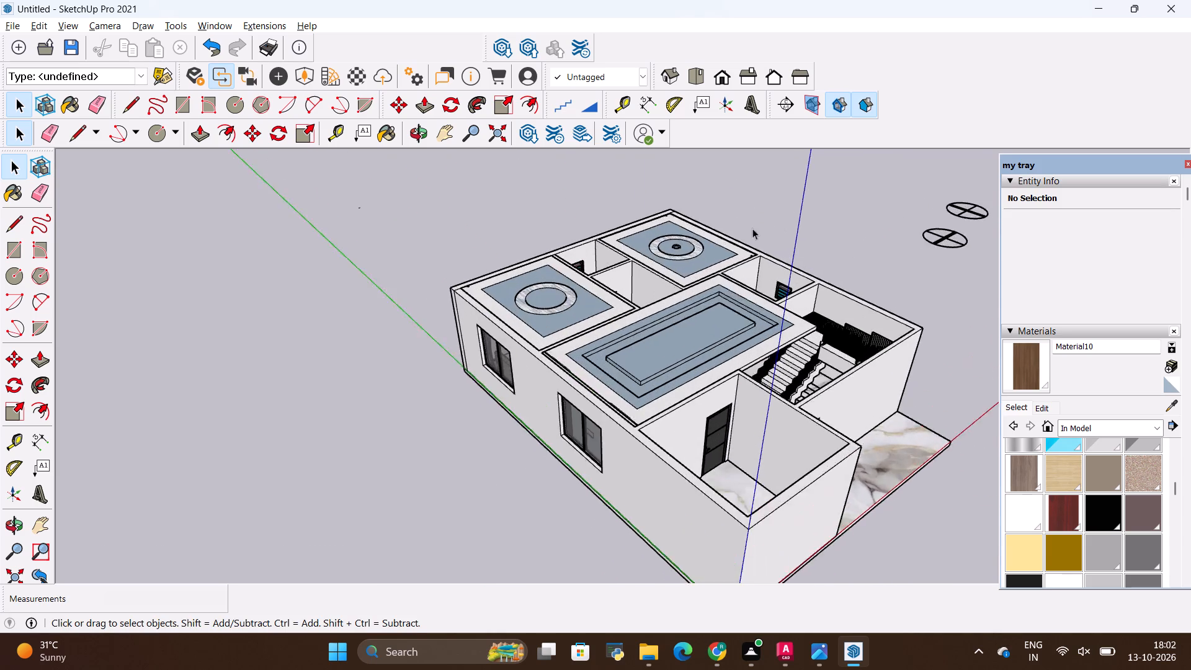
scroll(752, 228, "up", 4)
middle_click_drag(479, 339, 790, 323)
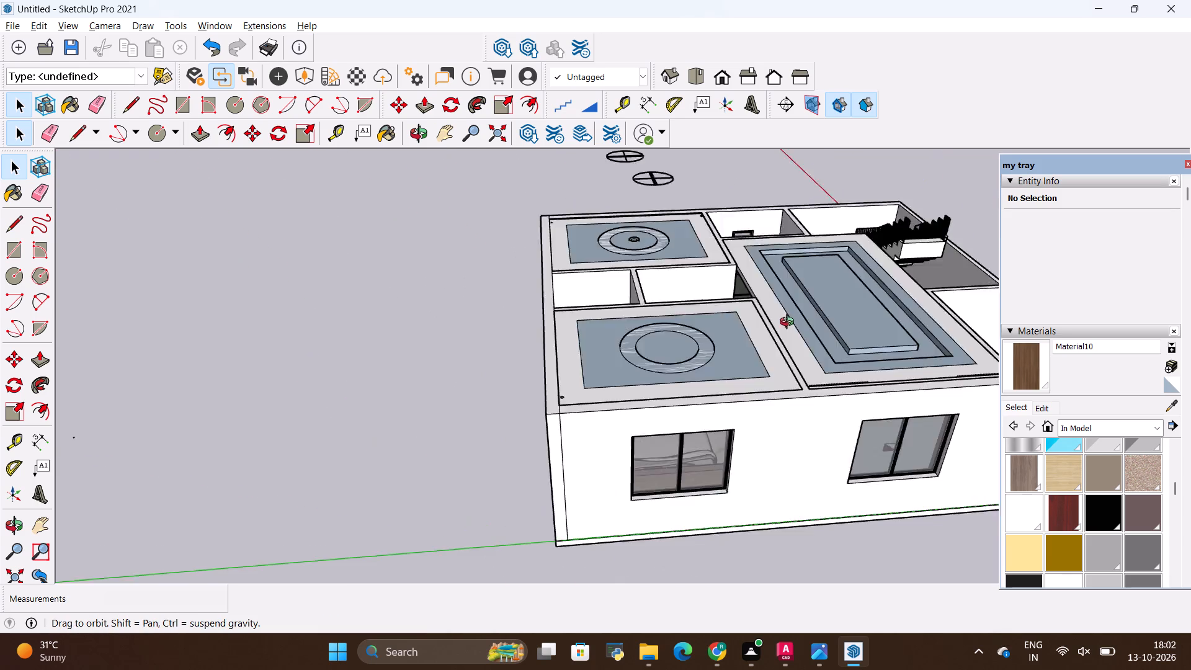
middle_click_drag(790, 323, 590, 328)
Examine the two bedroom false ceilings up close, comparing their circular rings and the fitting at one ring's centre.
scroll(639, 233, "up", 5)
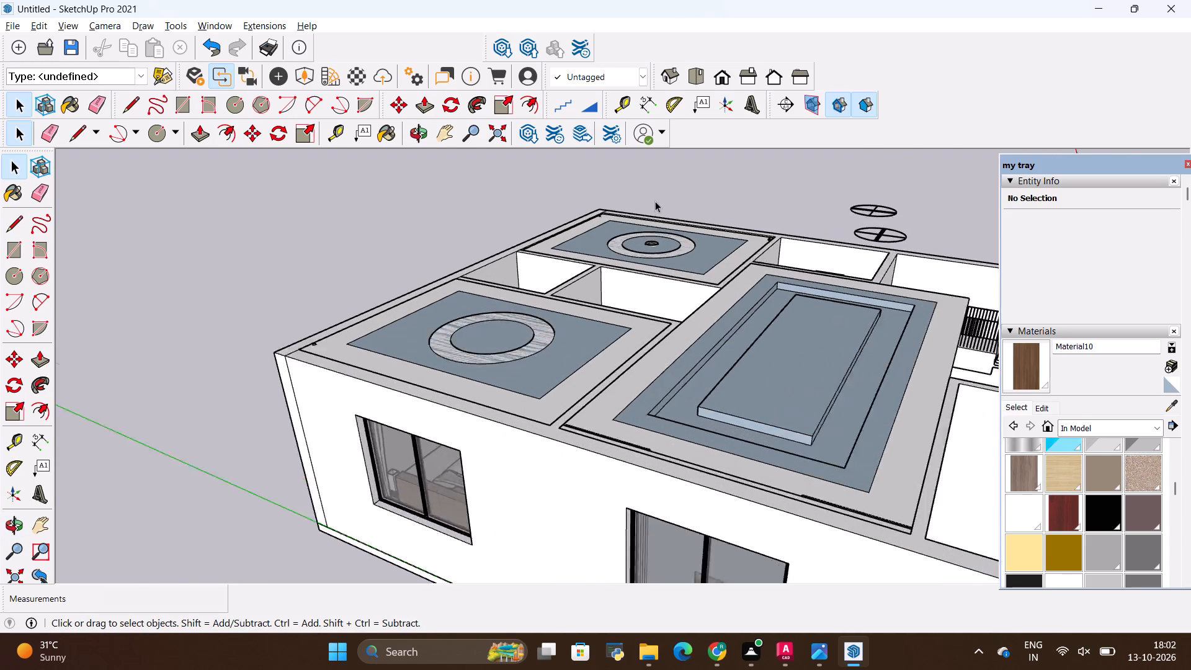
scroll(655, 201, "up", 1)
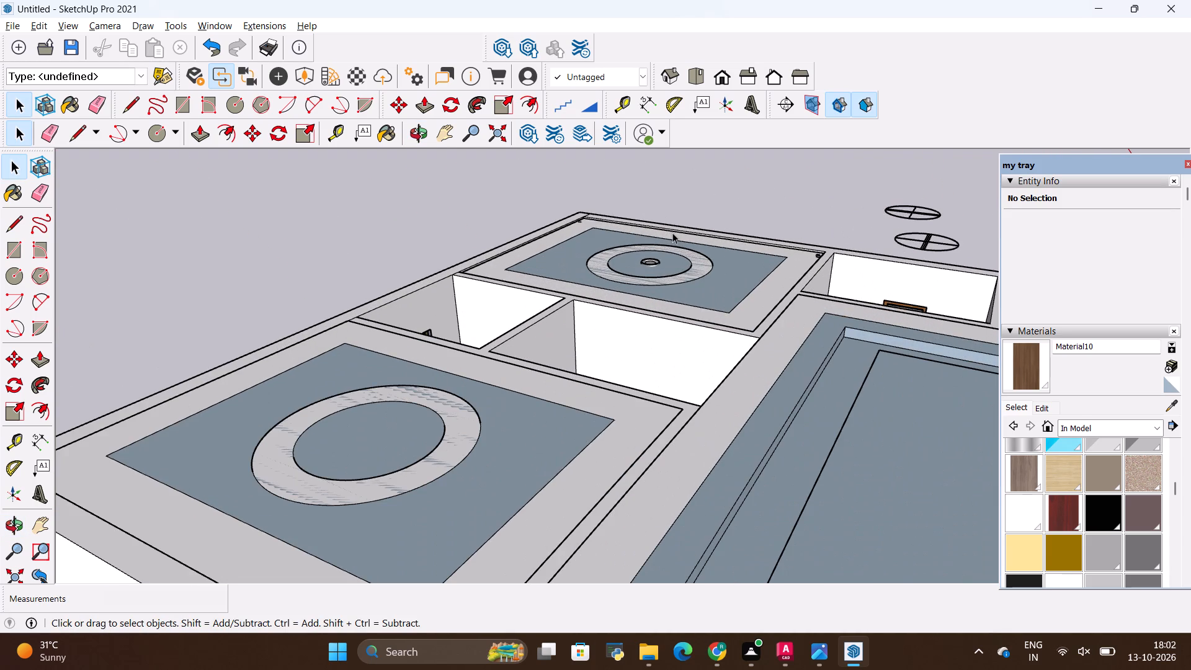
scroll(672, 233, "up", 5)
scroll(548, 356, "down", 12)
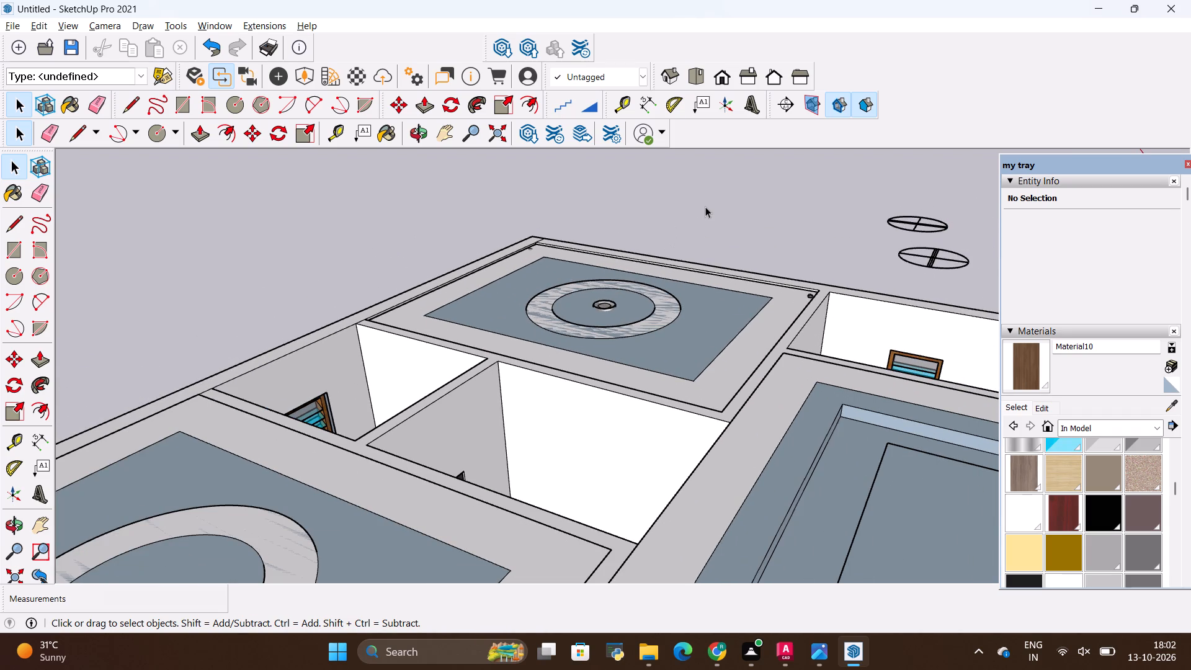
key("space")
left_click(705, 207)
scroll(657, 342, "down", 5)
middle_click_drag(746, 337, 576, 415)
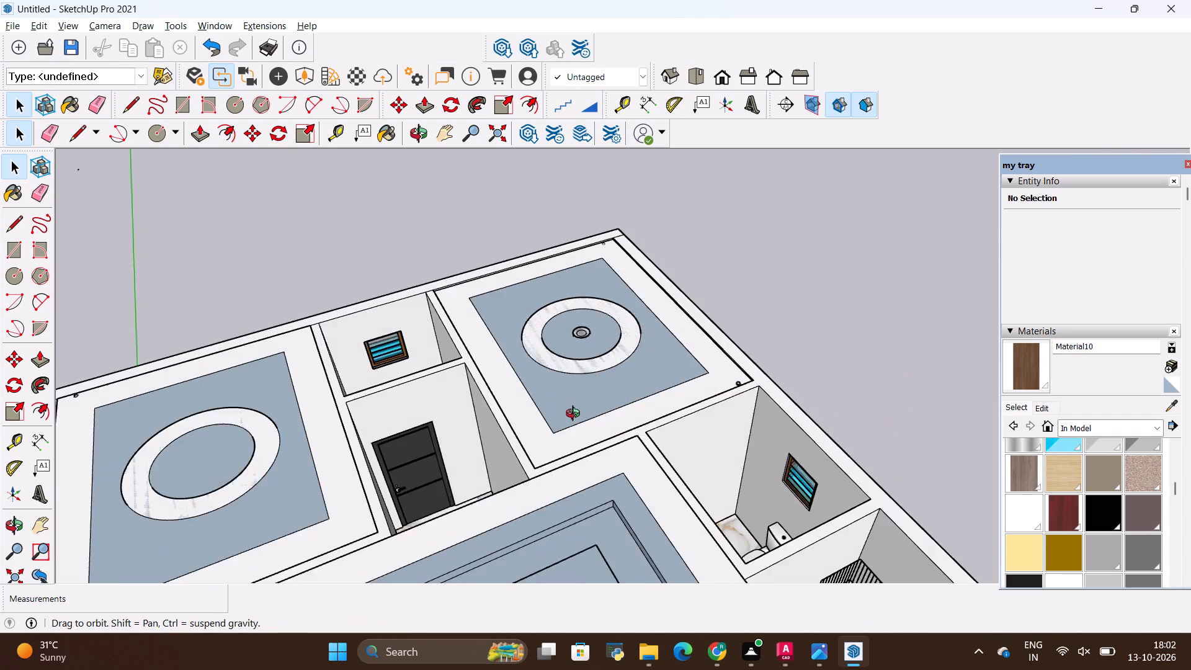
middle_click_drag(576, 415, 566, 406)
key("space")
left_click(496, 221)
middle_click_drag(683, 323, 597, 371)
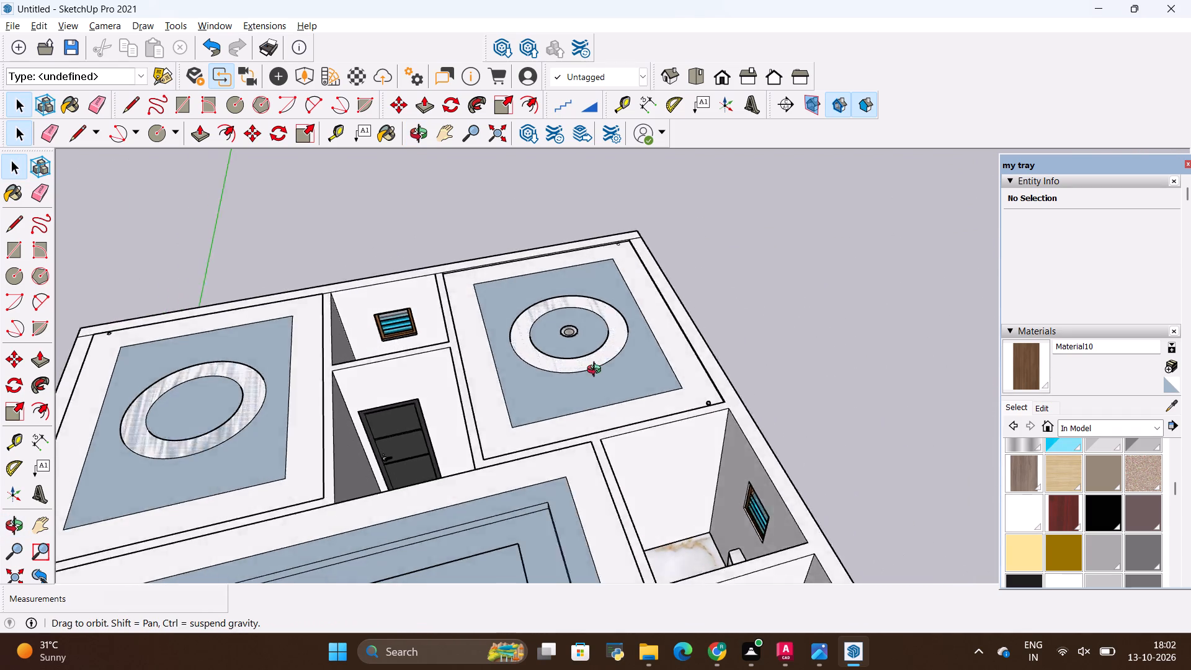
middle_click_drag(597, 371, 579, 365)
scroll(494, 243, "up", 13)
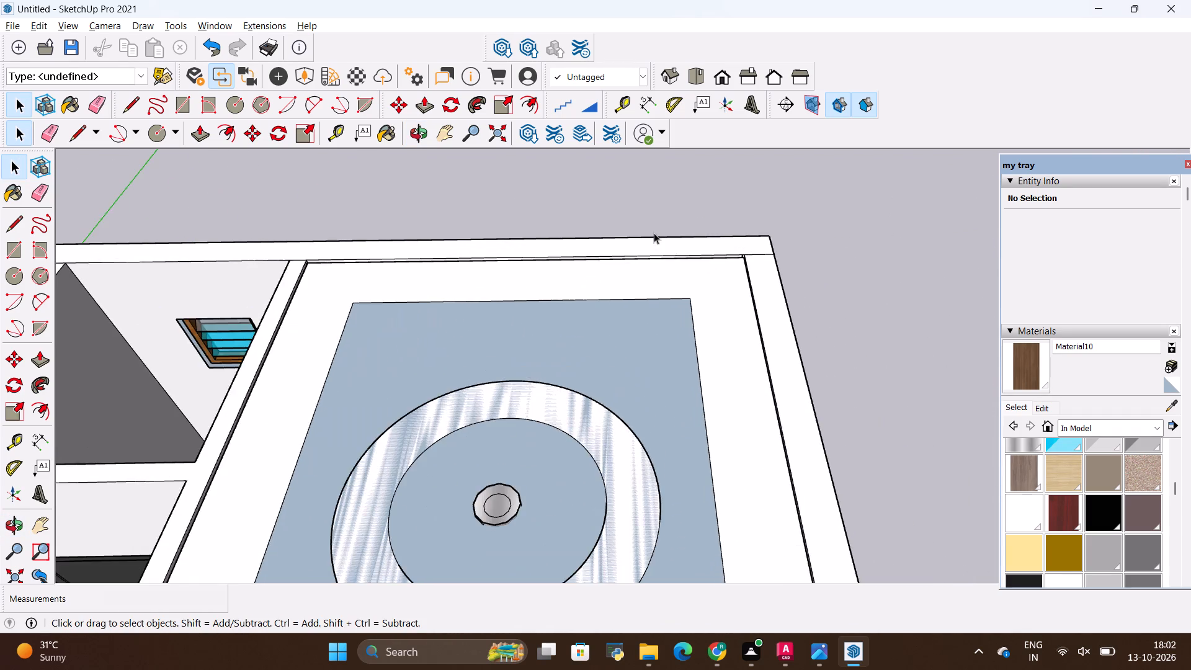
scroll(661, 249, "down", 14)
middle_click_drag(562, 430, 577, 429)
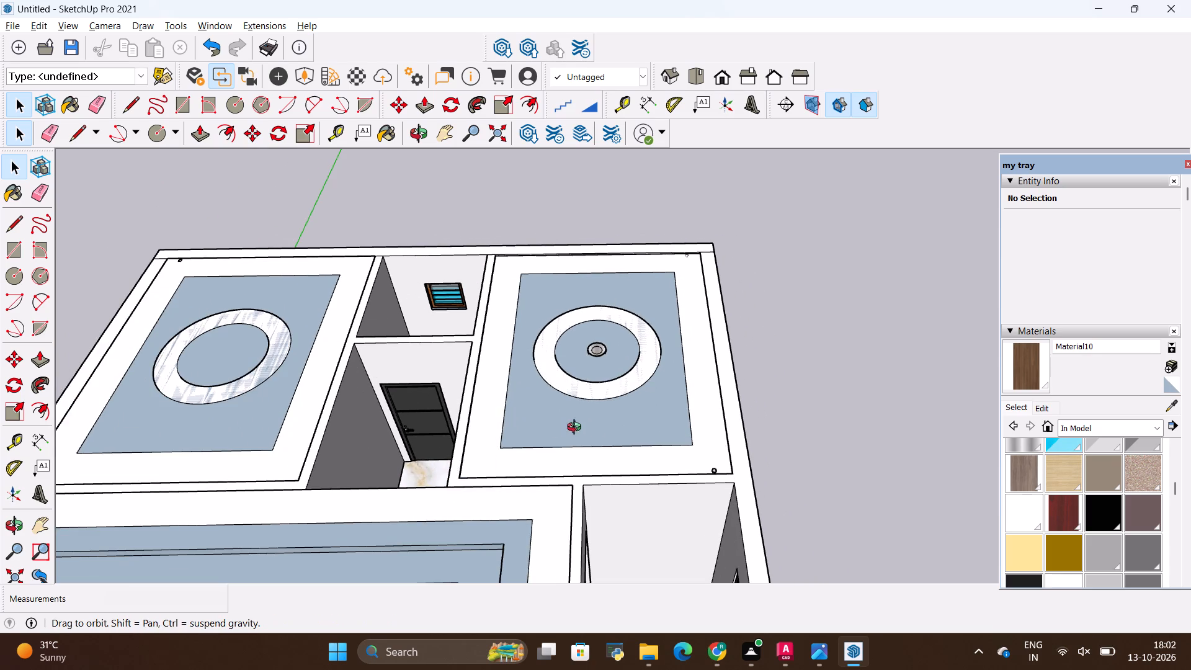
middle_click_drag(577, 429, 557, 479)
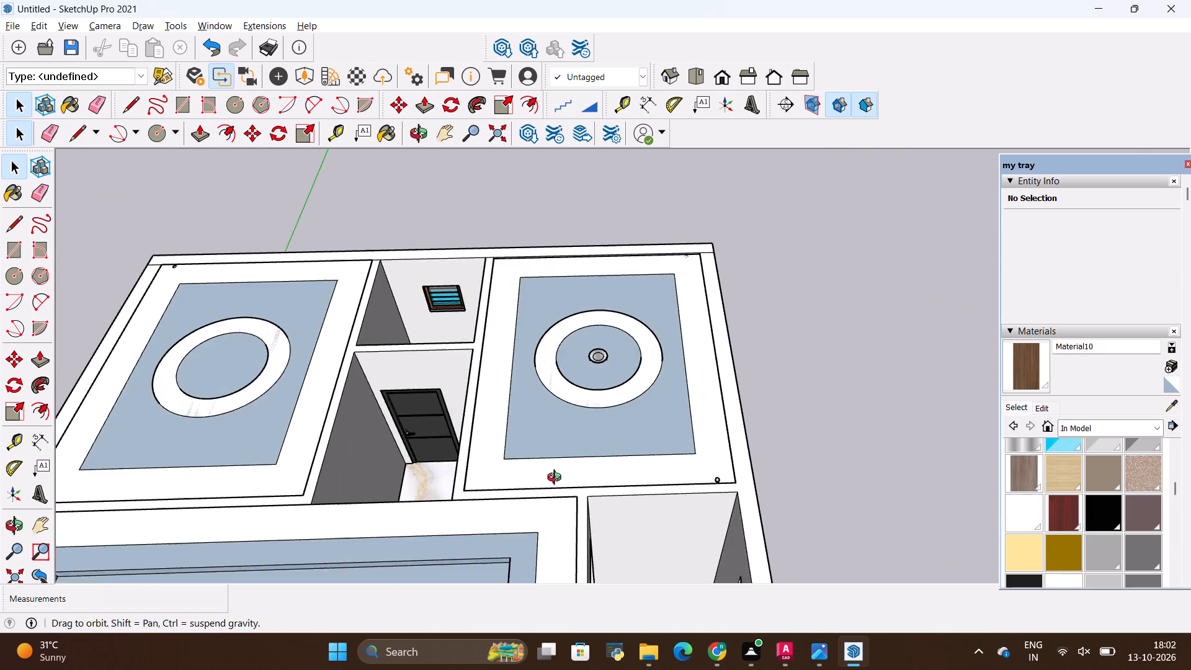
middle_click_drag(557, 479, 583, 393)
key("space")
left_click(502, 226)
scroll(494, 298, "up", 6)
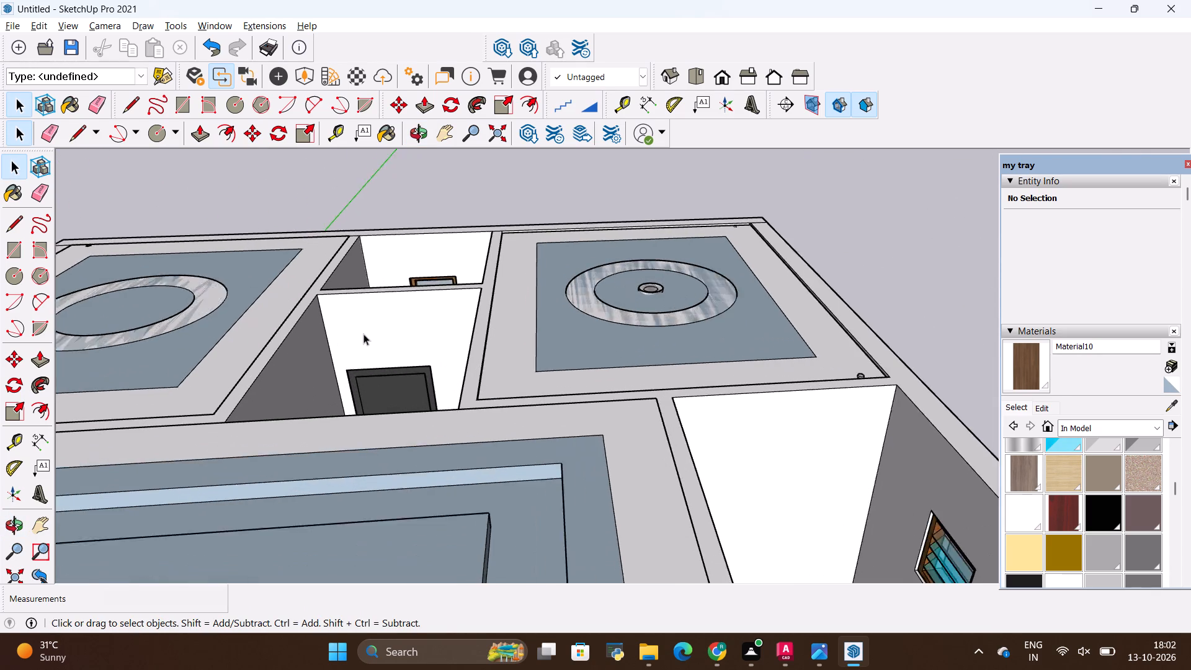
left_click(361, 334)
left_click(418, 227)
left_click(440, 205)
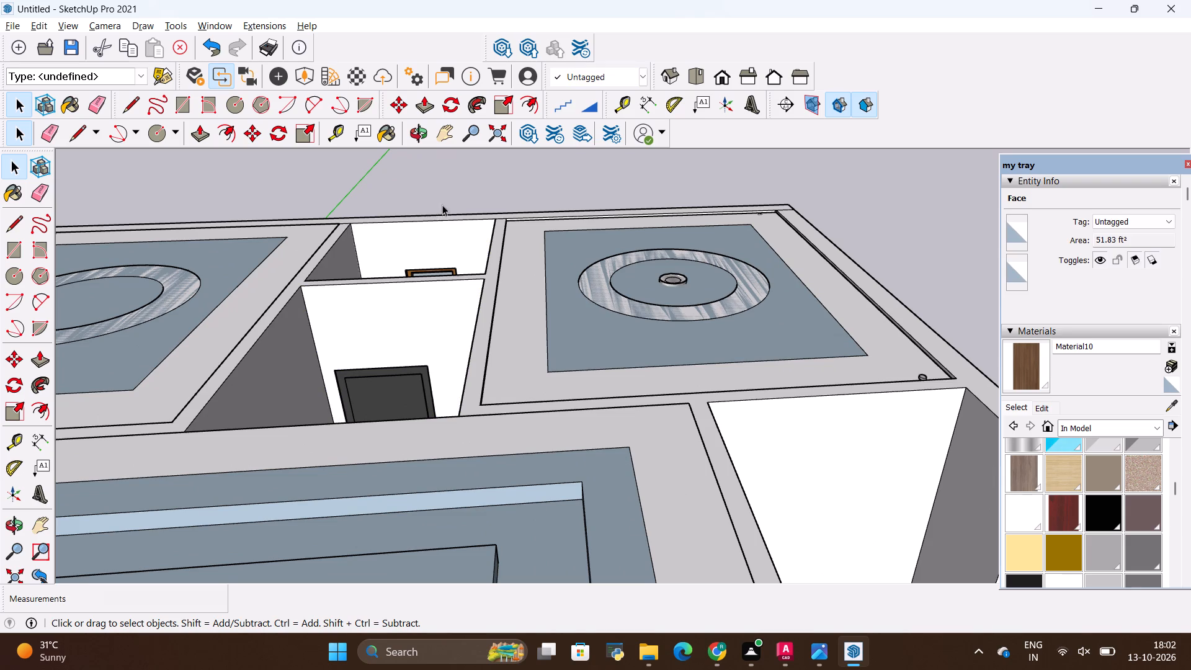
left_click(455, 200)
scroll(573, 358, "up", 5)
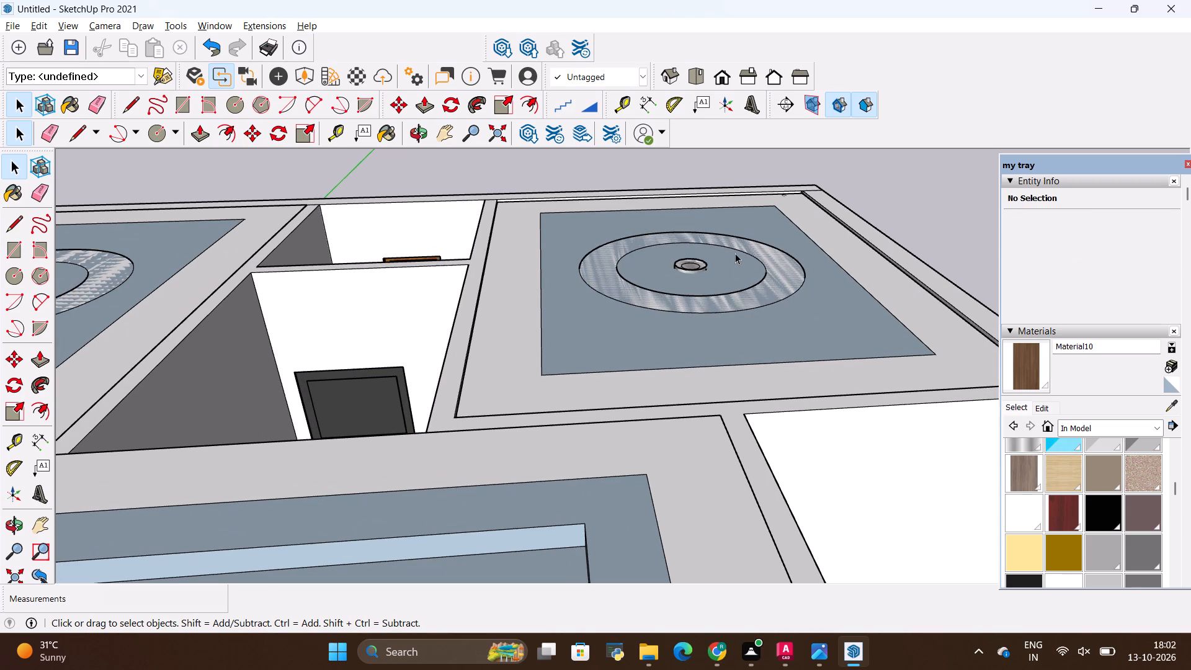
scroll(731, 244, "up", 7)
scroll(720, 253, "down", 17)
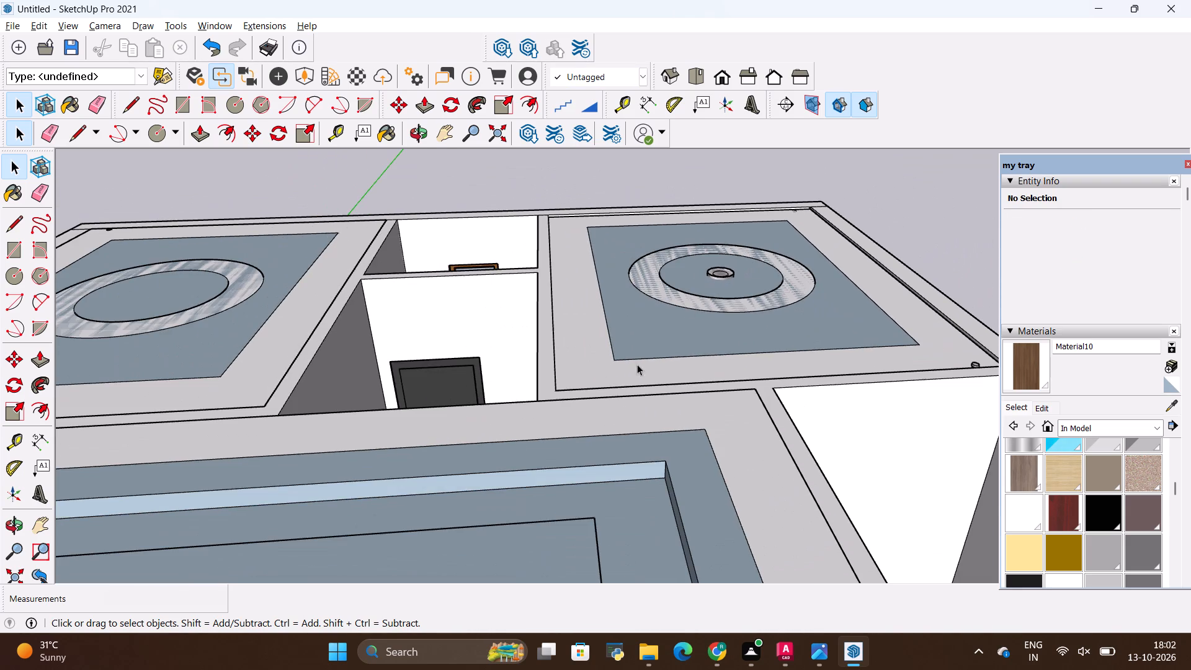
Inspect the house's outer walls and look through the bedroom's sliding window at the curtain and interior door.
middle_click_drag(395, 404, 740, 416)
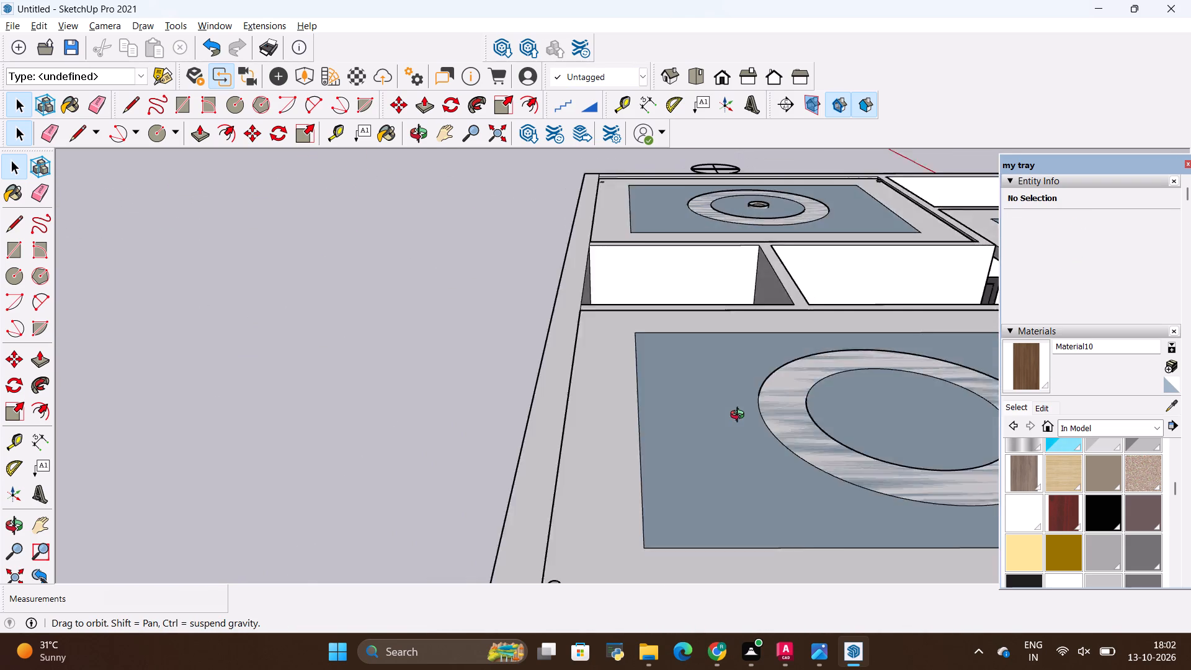
middle_click_drag(740, 416, 906, 454)
middle_click_drag(499, 419, 839, 440)
middle_click_drag(321, 383, 338, 391)
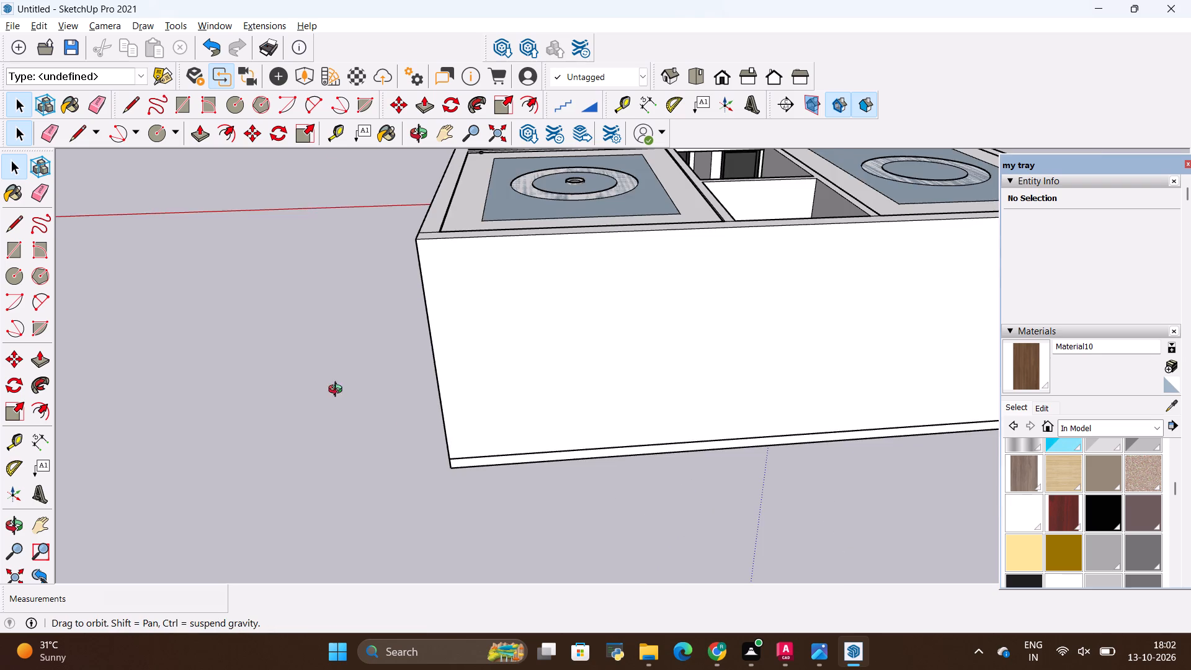
middle_click_drag(338, 391, 771, 288)
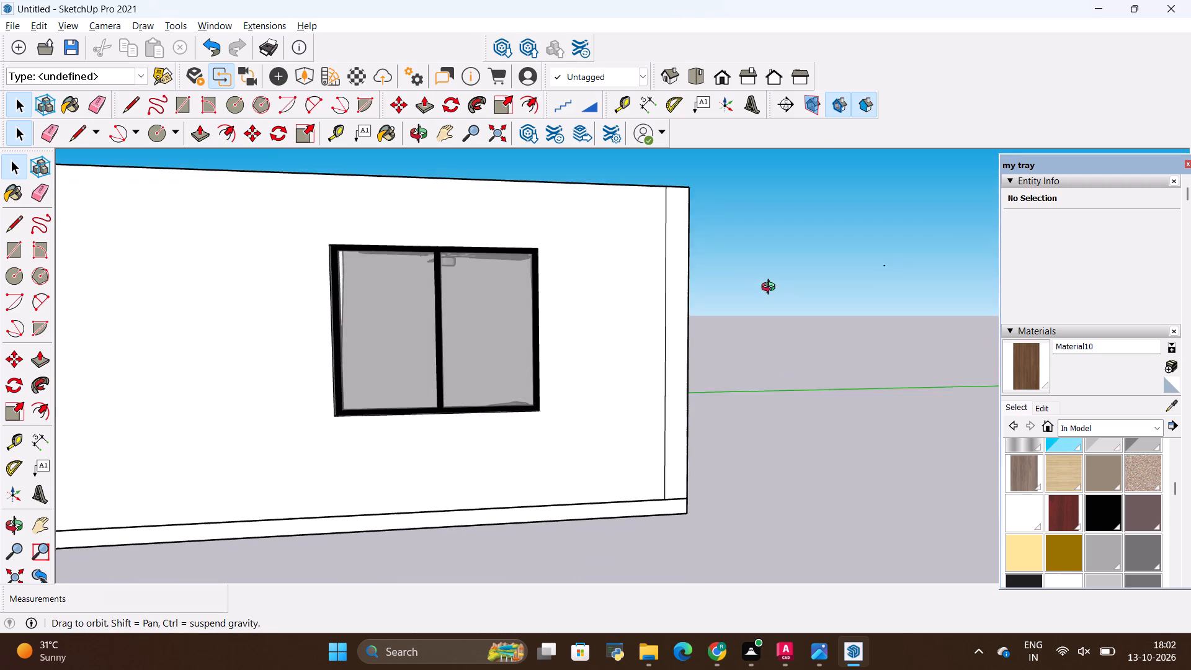
middle_click_drag(771, 288, 535, 330)
scroll(411, 326, "up", 10)
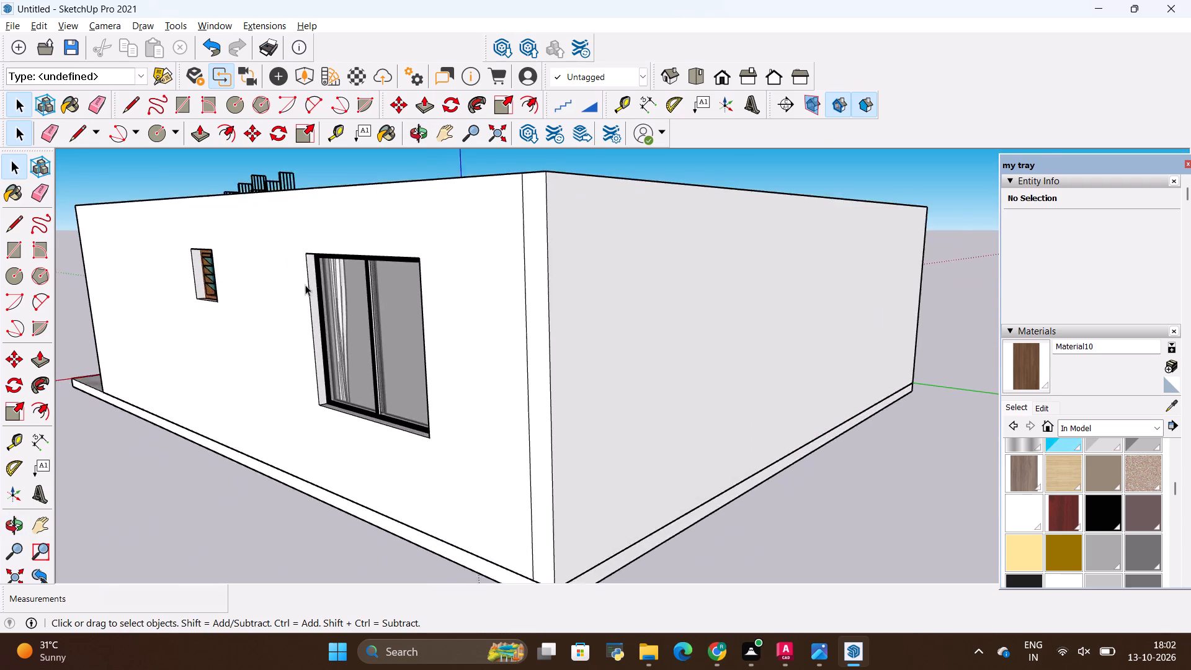
scroll(305, 285, "up", 17)
scroll(525, 416, "up", 3)
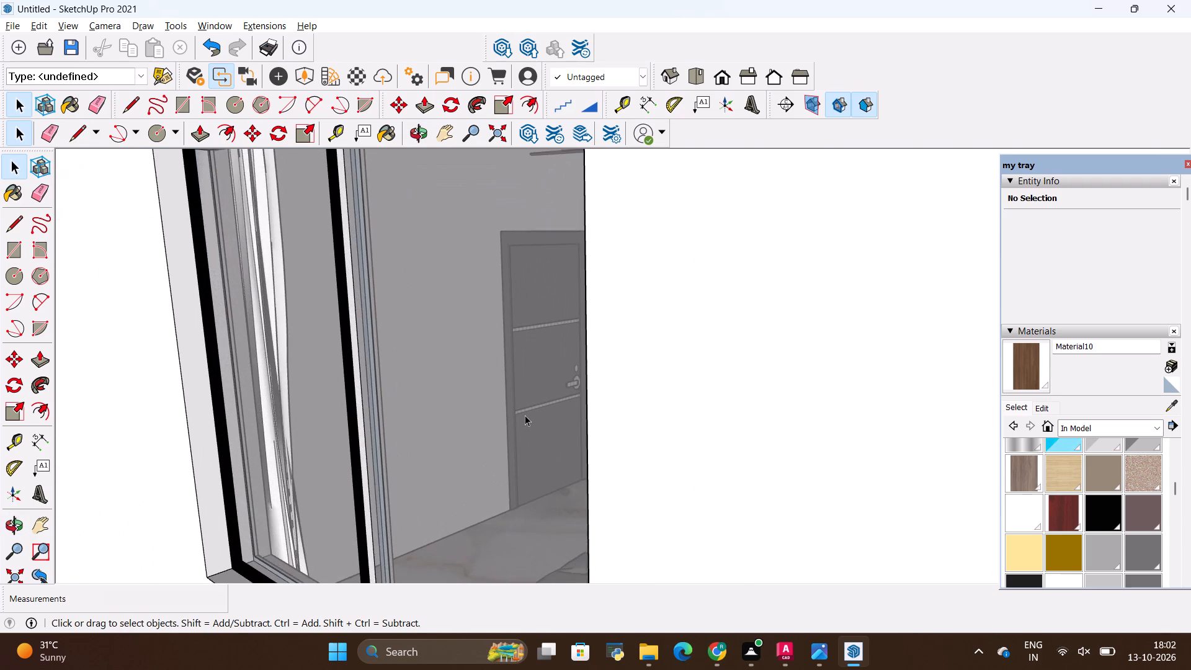
scroll(525, 415, "down", 20)
scroll(525, 415, "down", 14)
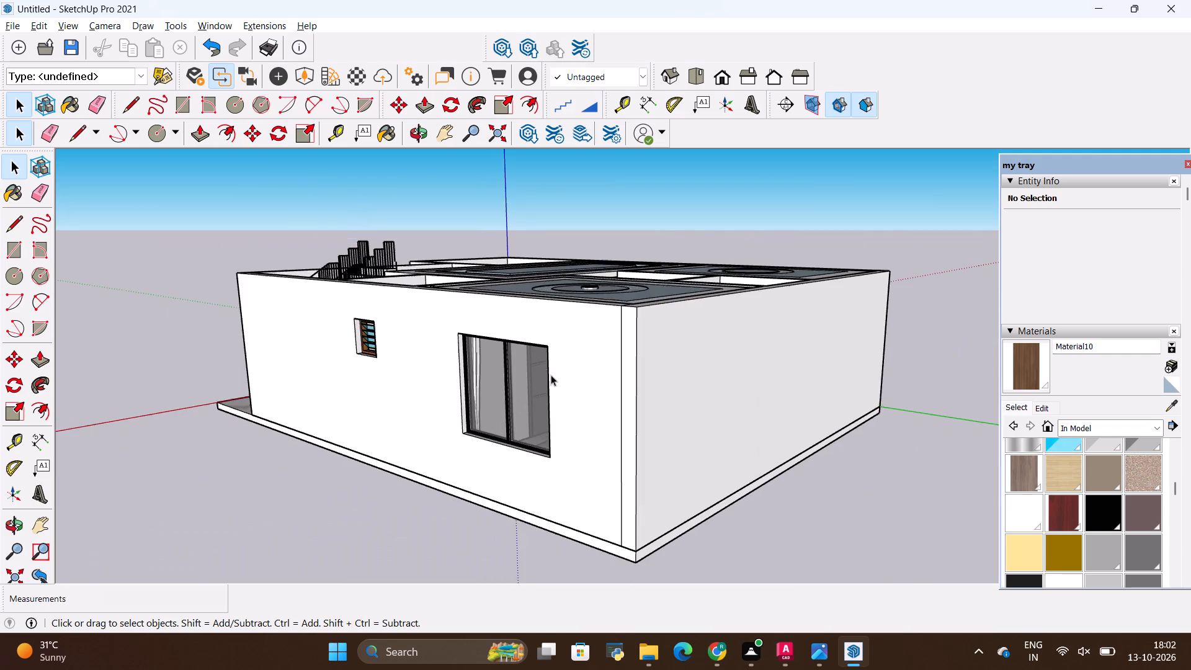
scroll(551, 375, "down", 7)
scroll(617, 315, "up", 1)
Review the open-topped house from above on several sides, including the ceilings, staircase and small rooms.
middle_click_drag(617, 315, 425, 489)
scroll(440, 447, "down", 4)
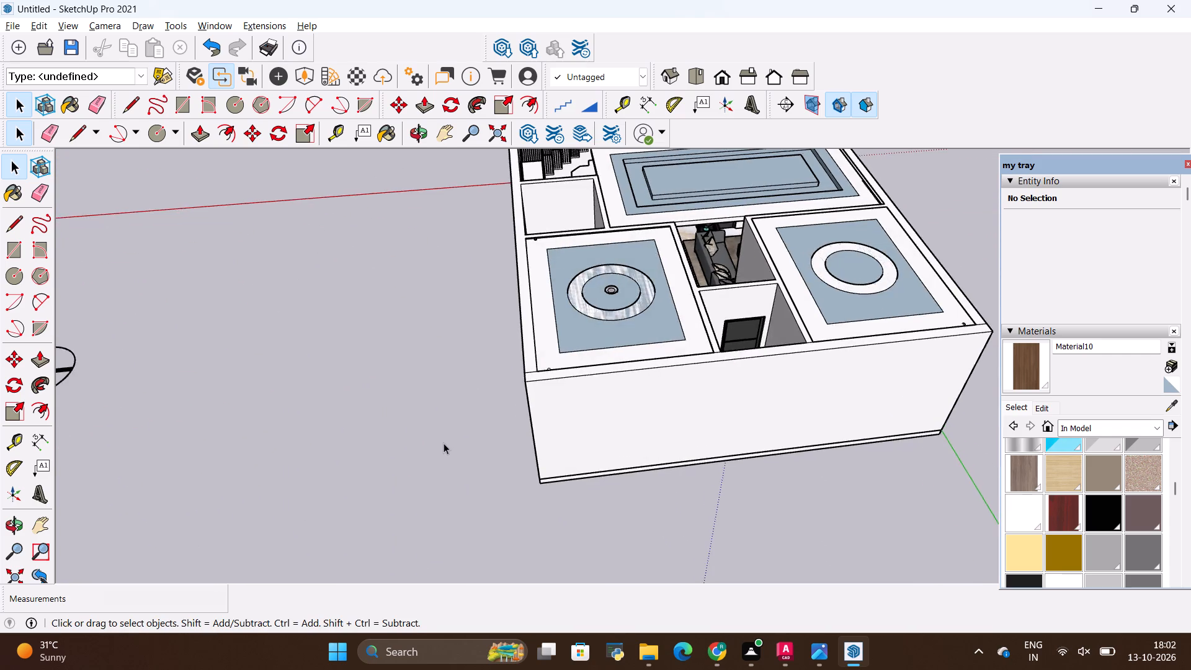
scroll(444, 443, "down", 6)
scroll(544, 413, "down", 1)
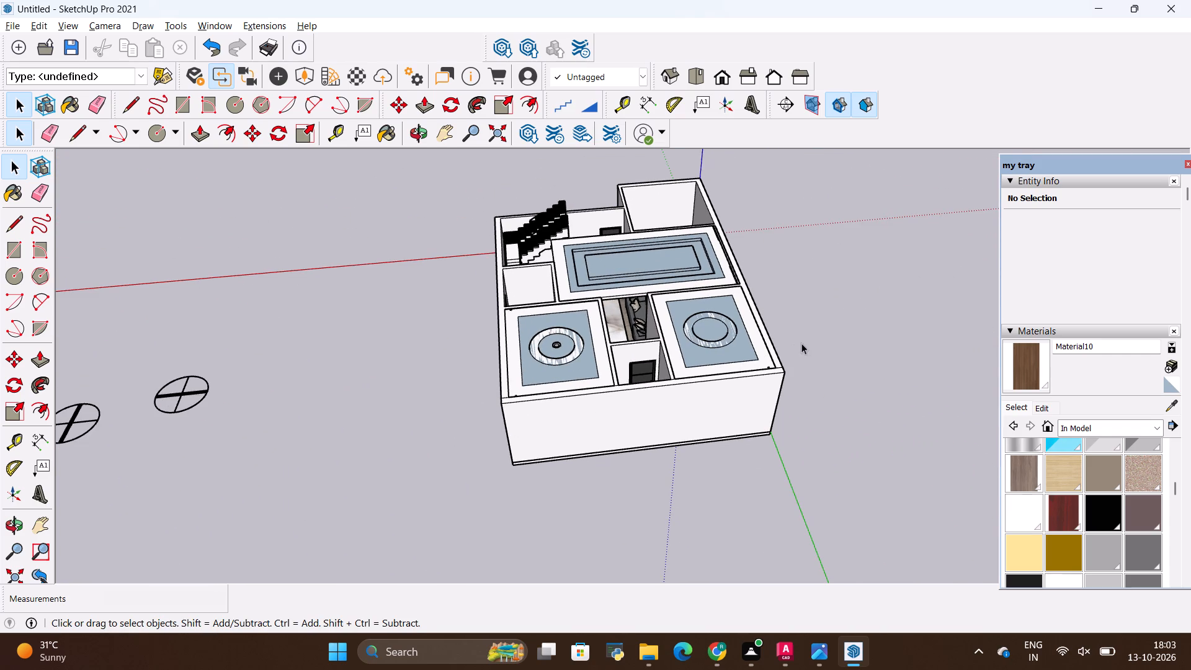
middle_click_drag(783, 419, 243, 427)
middle_click_drag(574, 365, 303, 435)
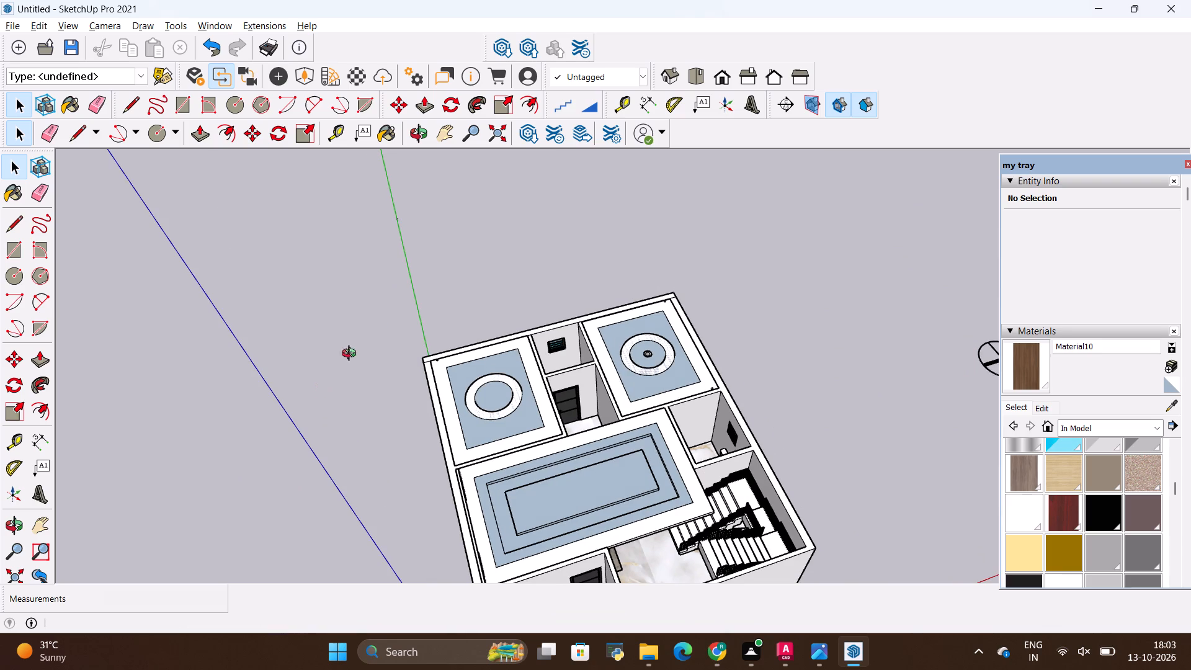
scroll(396, 312, "down", 7)
scroll(484, 338, "down", 1)
key("space")
scroll(491, 307, "down", 14)
key("space")
scroll(457, 278, "down", 5)
middle_click_drag(550, 423, 390, 388)
key("space")
scroll(497, 418, "up", 8)
middle_click_drag(672, 416, 352, 342)
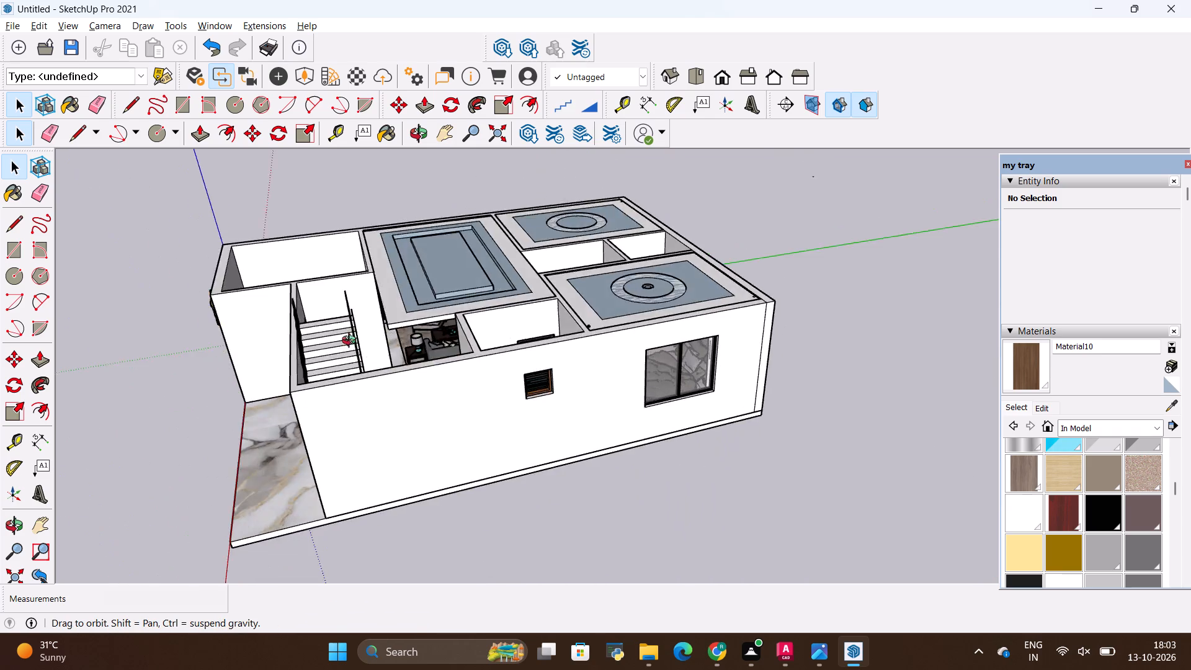
middle_click_drag(352, 342, 350, 339)
Look into the living room through the opening beside the staircase, under the edge of its false ceiling.
scroll(376, 295, "up", 20)
scroll(376, 295, "up", 4)
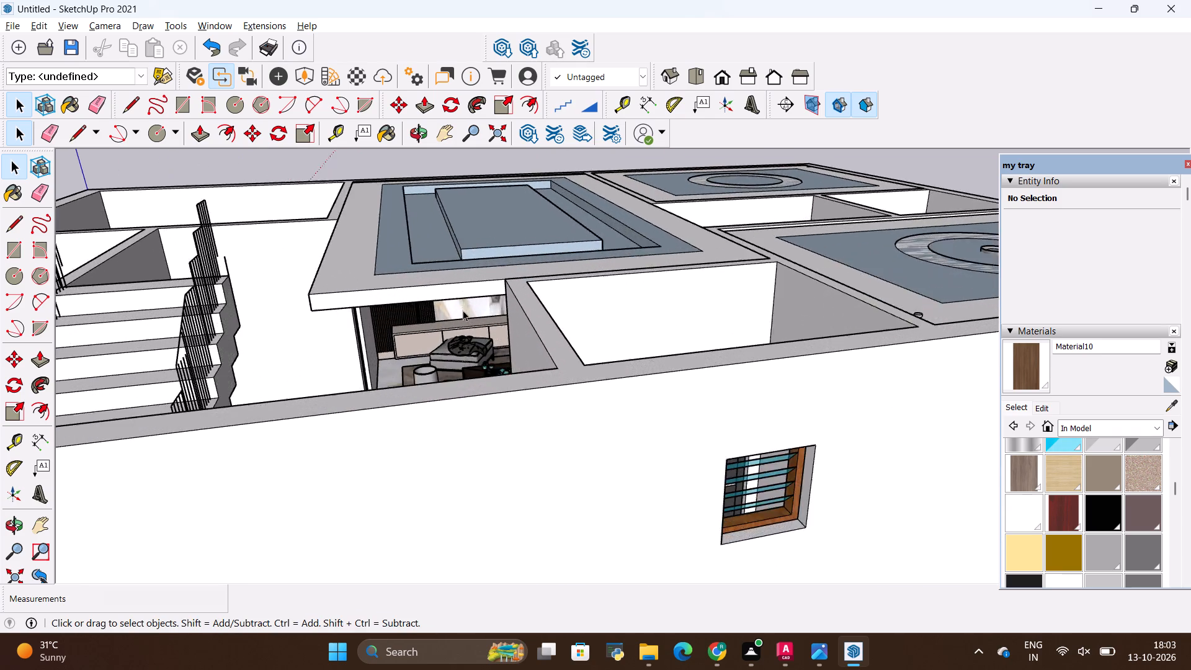
scroll(463, 310, "up", 8)
scroll(473, 340, "down", 7)
middle_click_drag(481, 343, 508, 351)
middle_click_drag(509, 348, 510, 454)
scroll(510, 437, "down", 5)
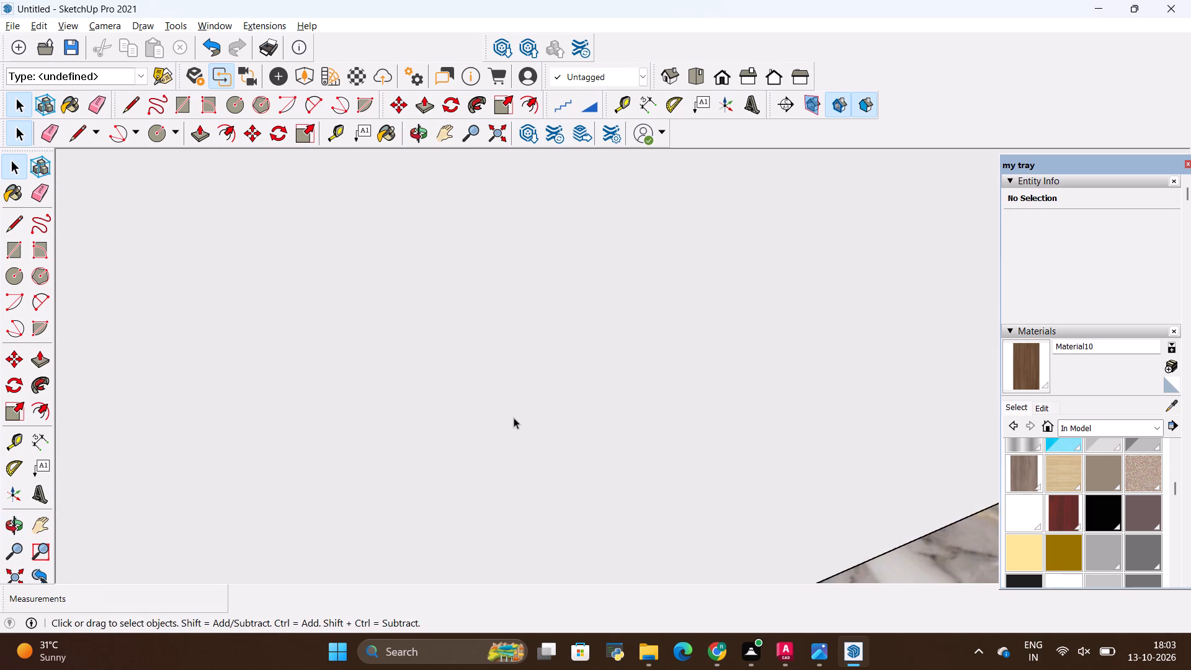
scroll(514, 418, "down", 20)
scroll(514, 418, "down", 18)
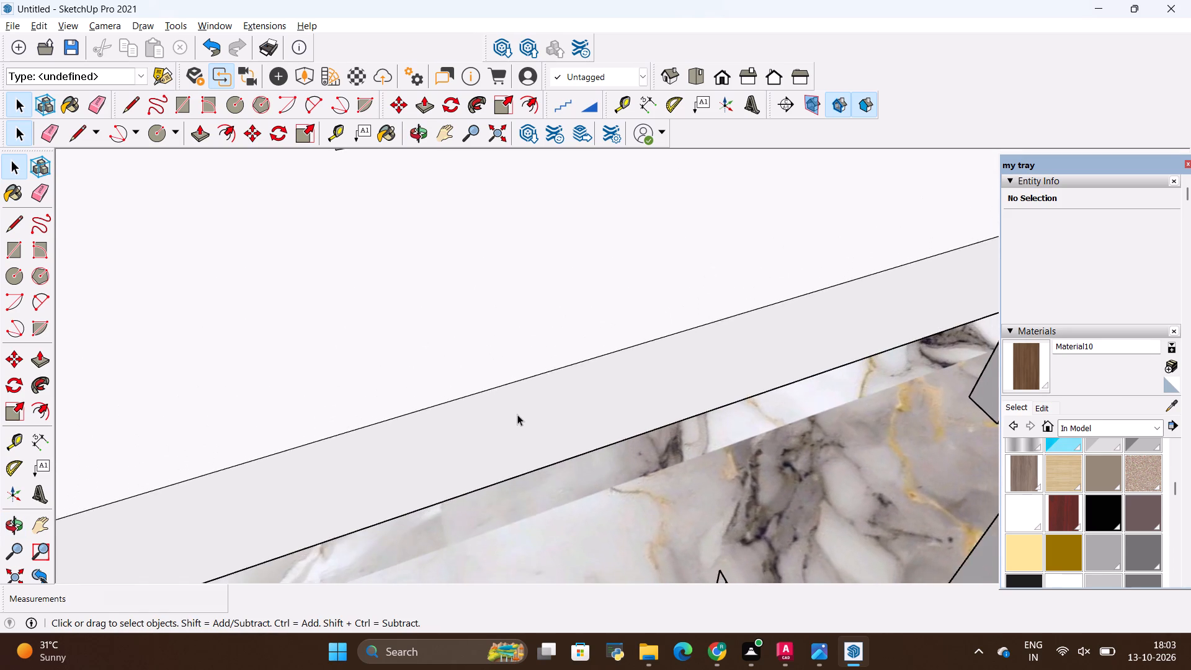
Examine the living room's sofa group, slatted TV wall and the underside of its stepped false ceiling from above and at eye level.
scroll(517, 414, "down", 20)
scroll(517, 414, "down", 18)
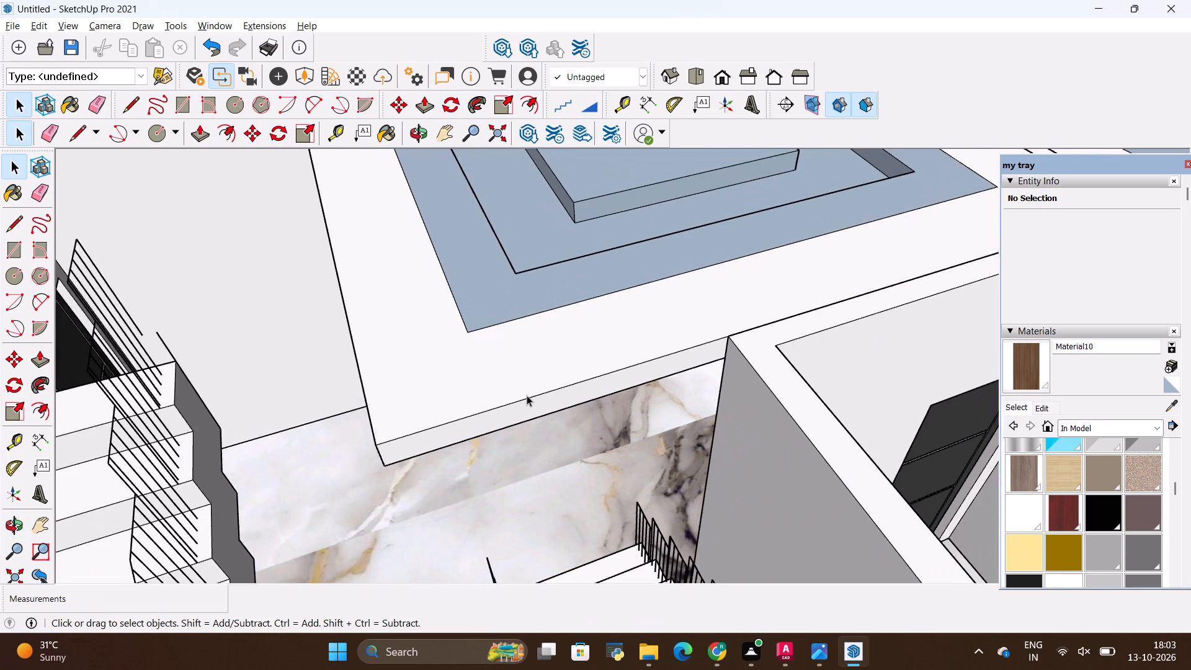
scroll(527, 395, "down", 10)
middle_click_drag(564, 387, 581, 324)
scroll(575, 320, "down", 1)
scroll(509, 319, "up", 6)
middle_click_drag(561, 302, 558, 238)
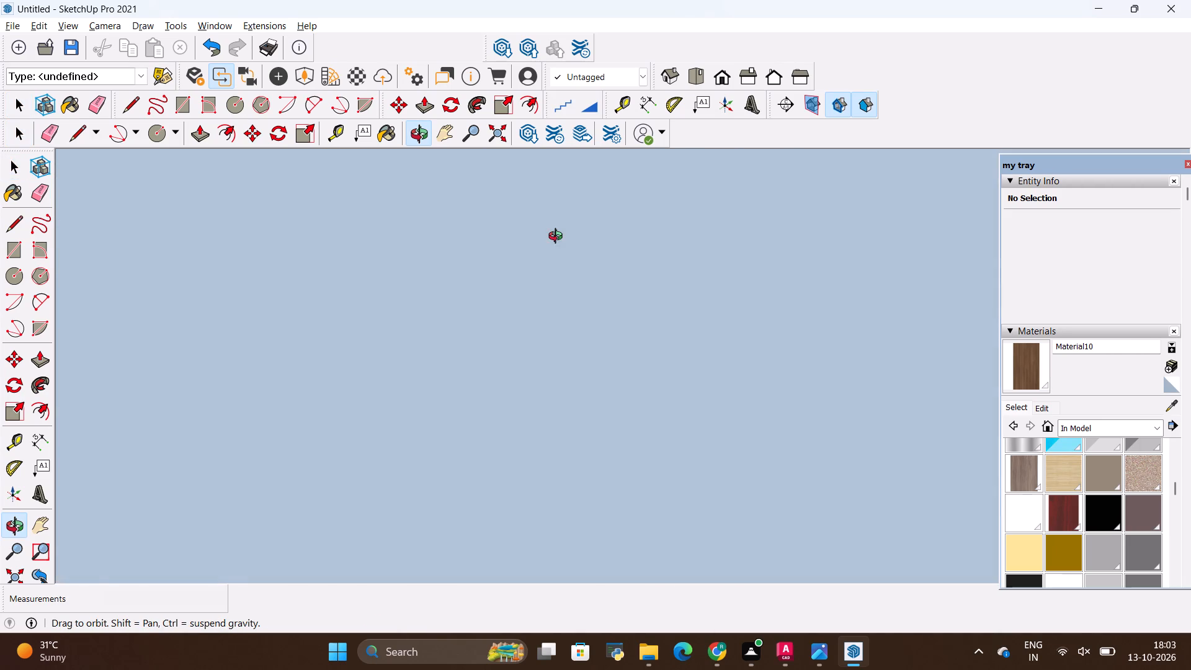
middle_click_drag(558, 238, 563, 280)
middle_click_drag(564, 281, 564, 283, "shift")
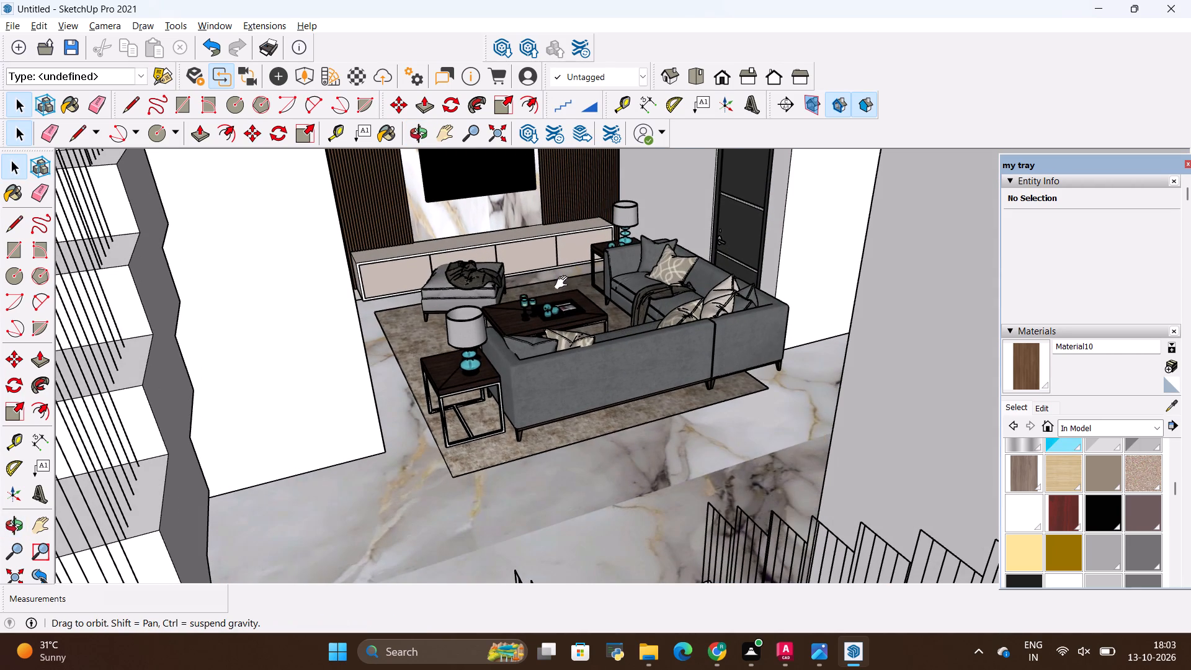
middle_click_drag(564, 283, 564, 393, "shift")
middle_click_drag(564, 399, 558, 286)
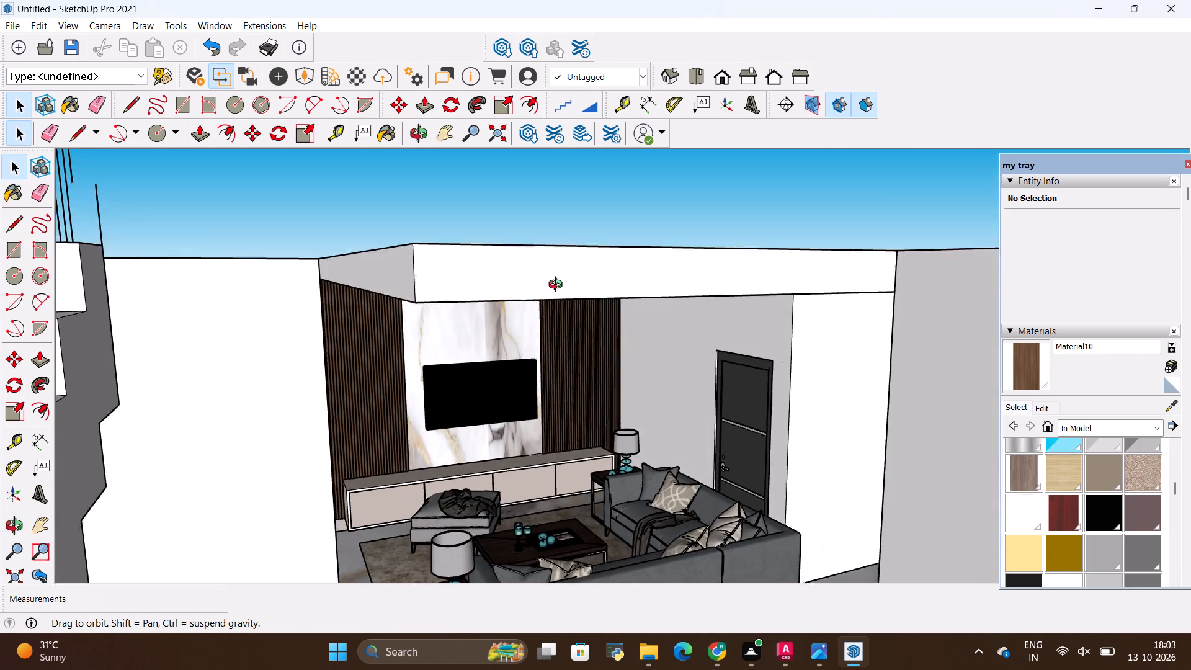
middle_click_drag(558, 286, 554, 262)
middle_click_drag(586, 439, 592, 375, "shift")
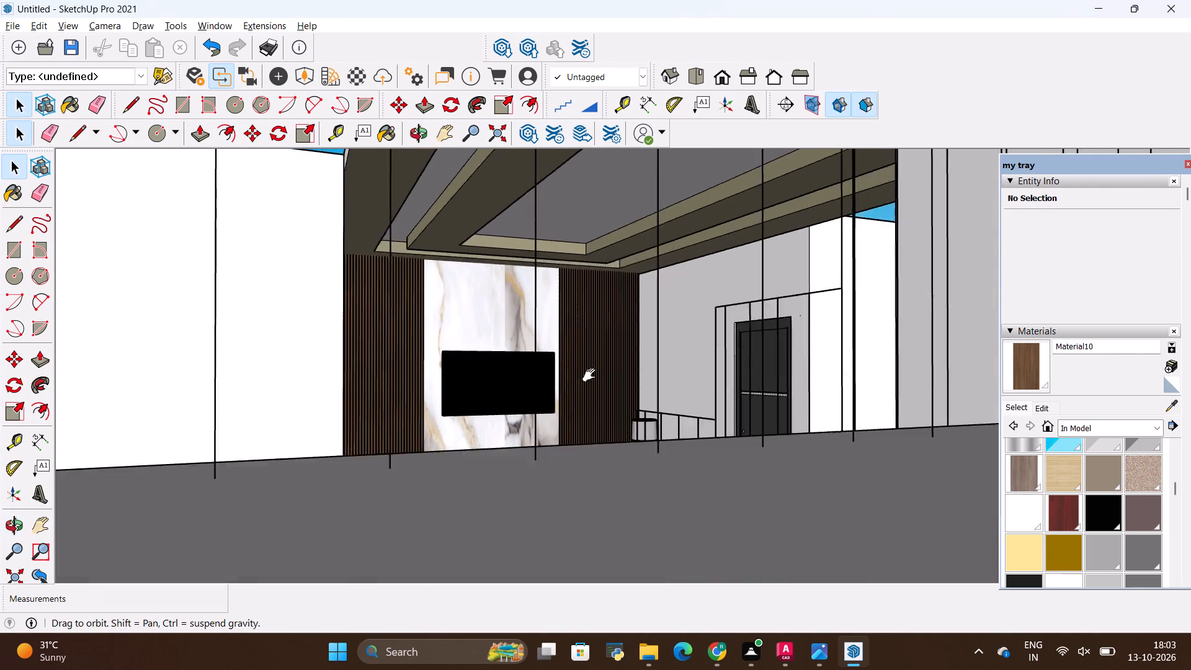
middle_click_drag(592, 375, 592, 393, "shift")
middle_click_drag(594, 385, 592, 413)
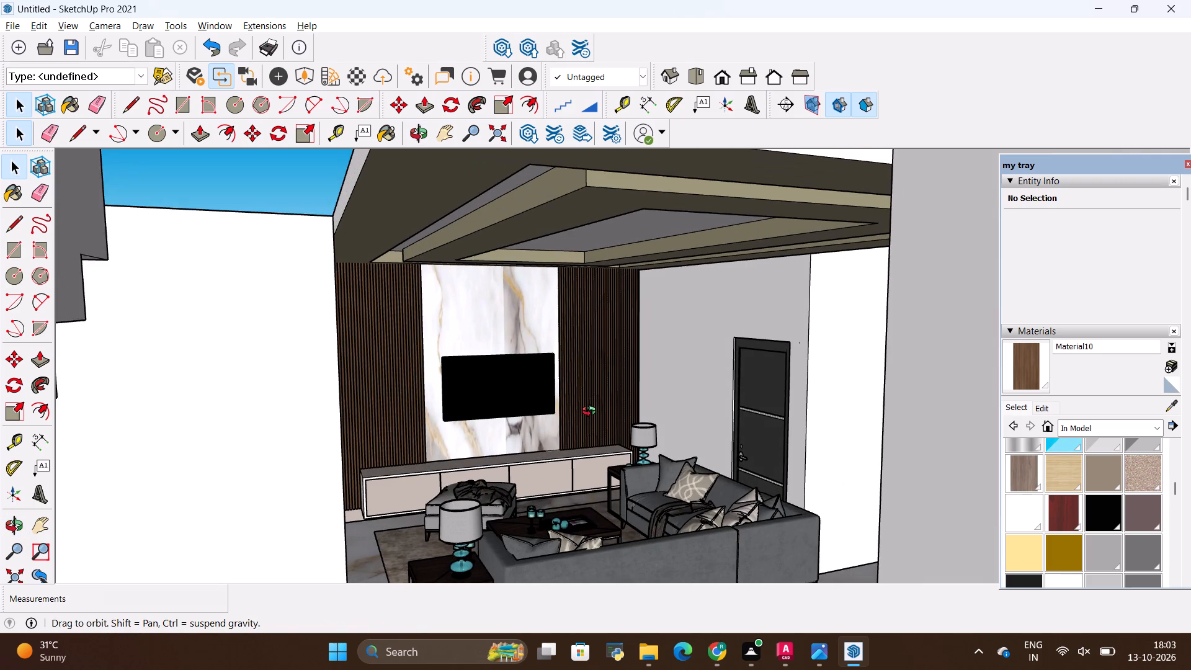
middle_click_drag(592, 413, 589, 419)
scroll(598, 525, "up", 11)
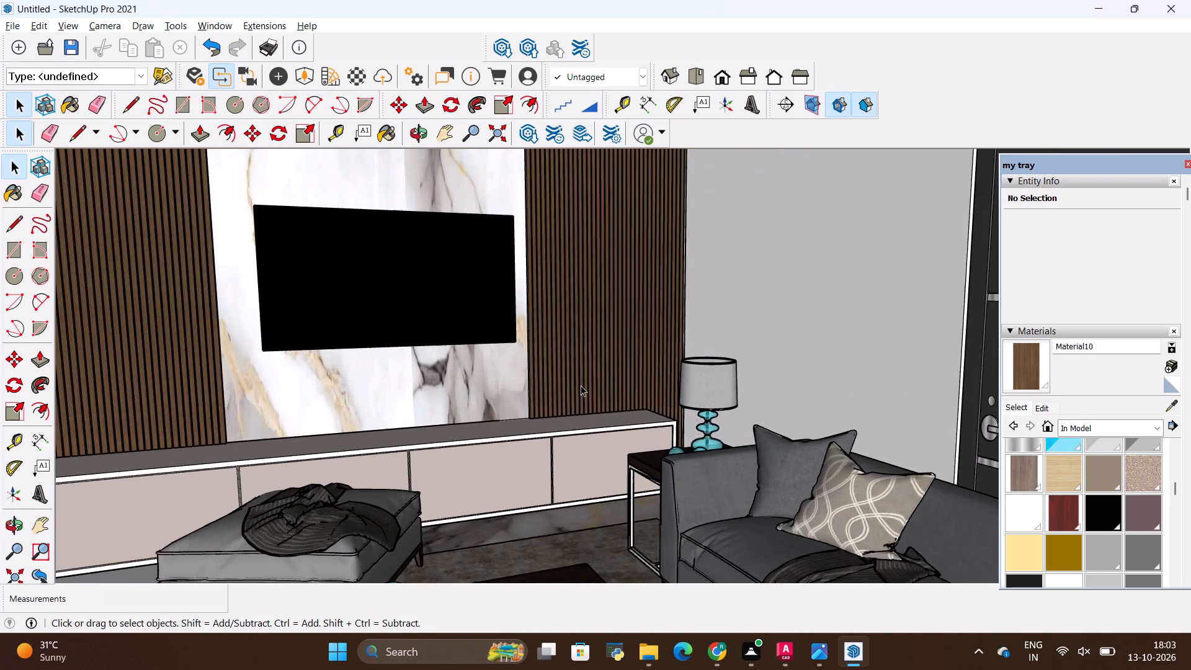
scroll(581, 385, "down", 9)
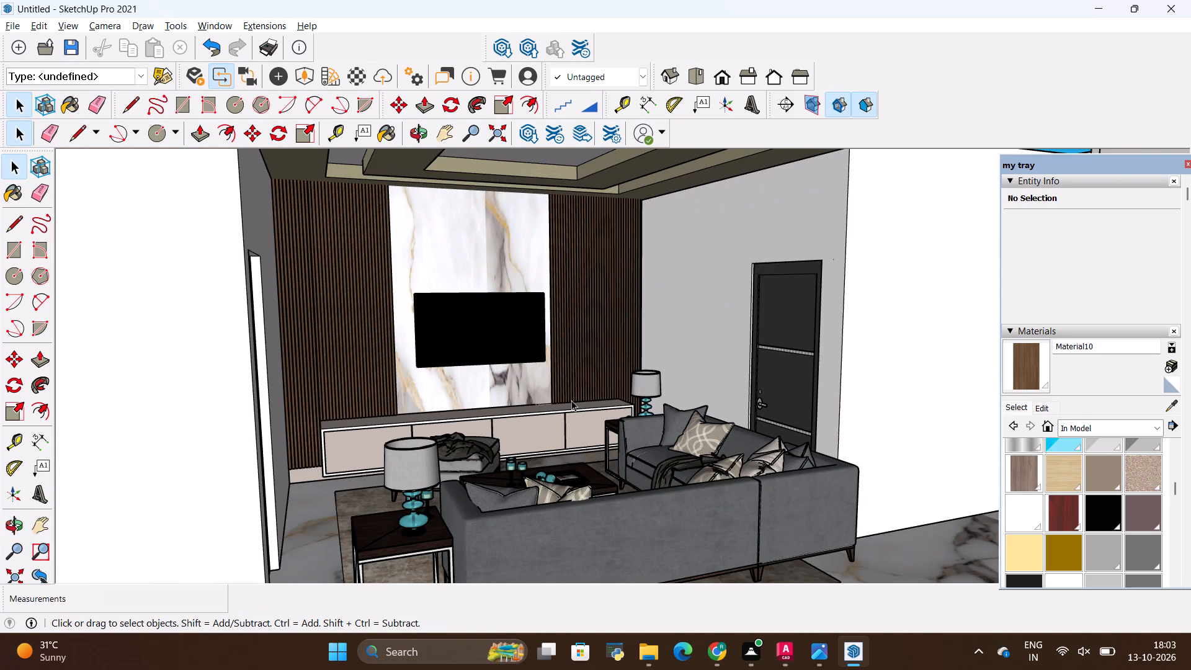
Move the living room's false ceiling group about 21' 10" sideways from its lower corner, uncovering the room.
scroll(571, 375, "down", 5)
scroll(572, 374, "down", 20)
scroll(572, 374, "down", 1)
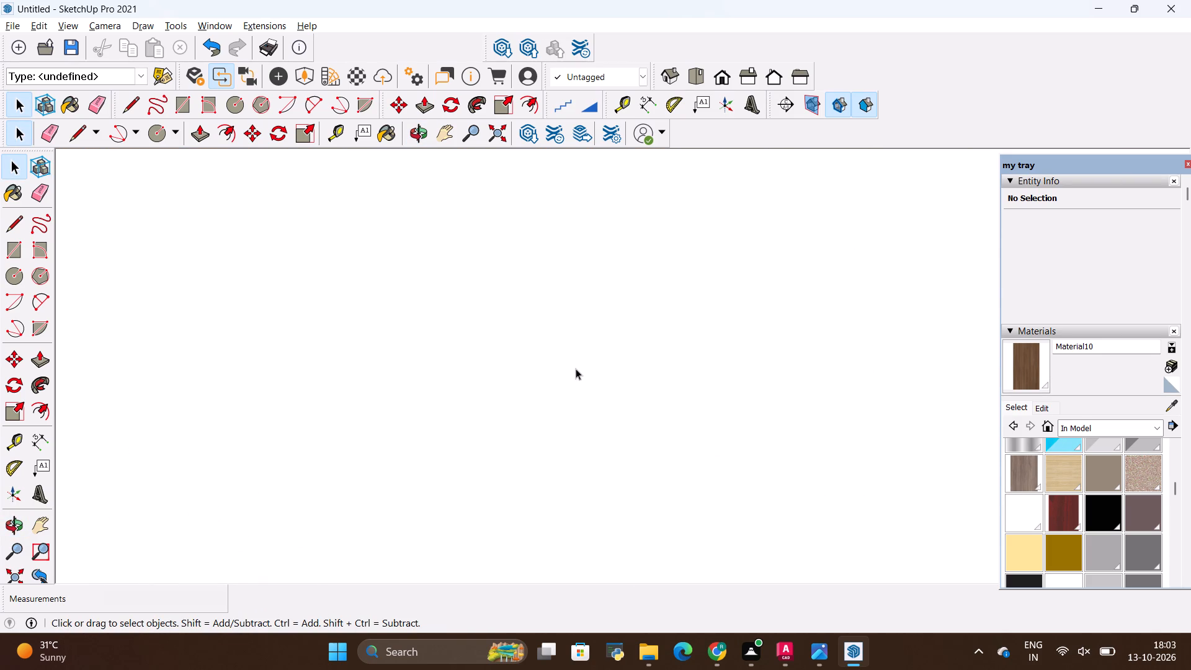
scroll(576, 368, "down", 20)
scroll(576, 368, "down", 15)
scroll(577, 367, "down", 20)
scroll(577, 367, "down", 14)
scroll(577, 367, "down", 20)
scroll(577, 367, "down", 7)
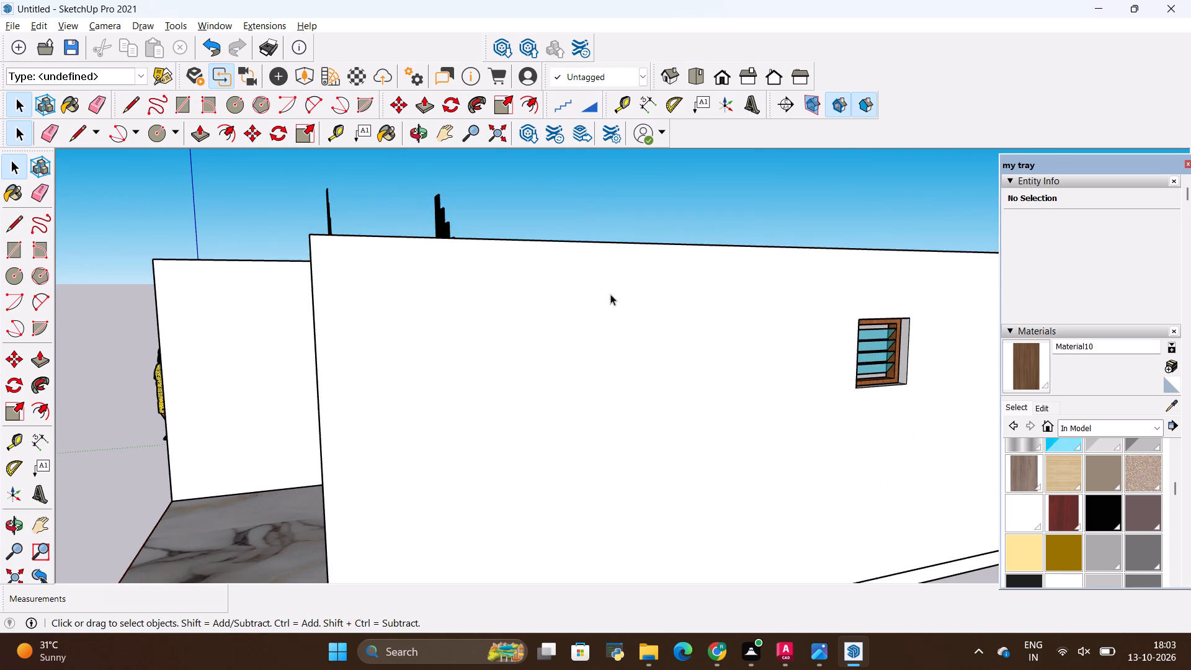
middle_click_drag(610, 295, 622, 444)
scroll(620, 426, "down", 11)
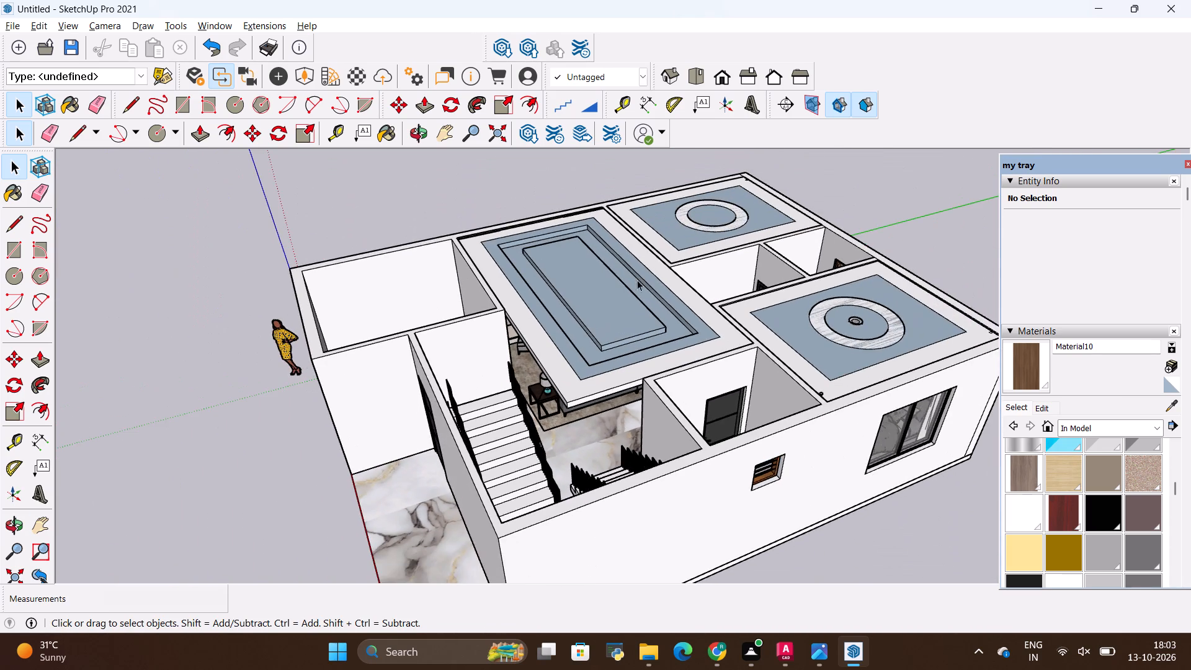
scroll(637, 232, "up", 8)
key("space")
left_click(659, 351)
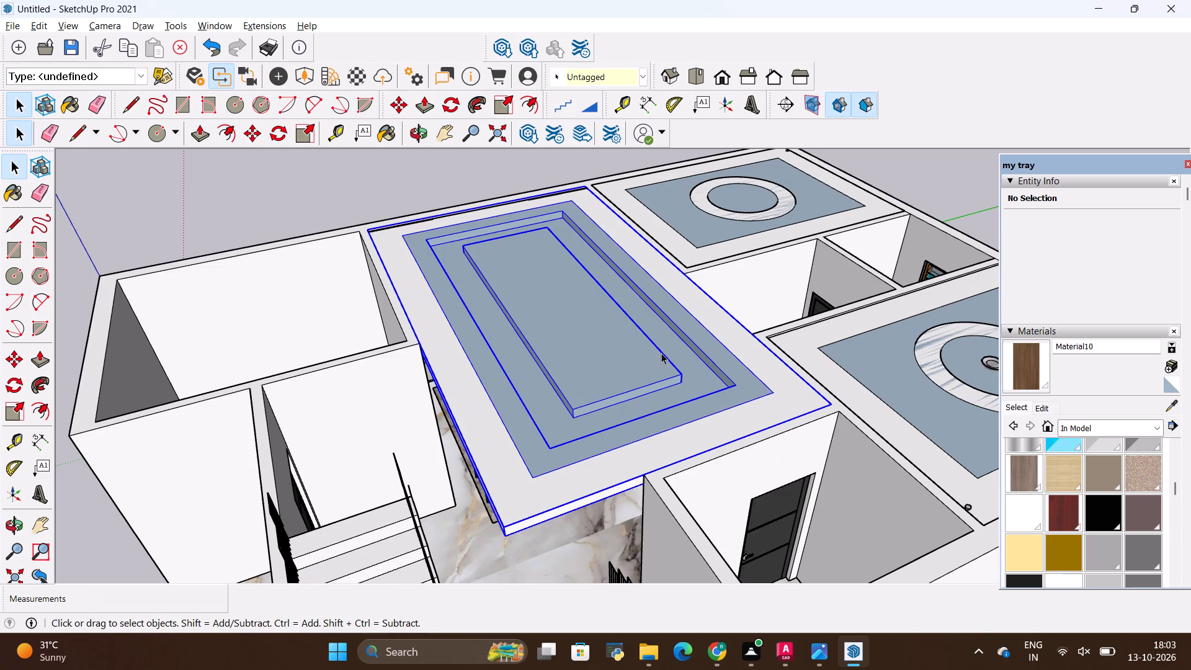
key("m")
left_click(829, 404)
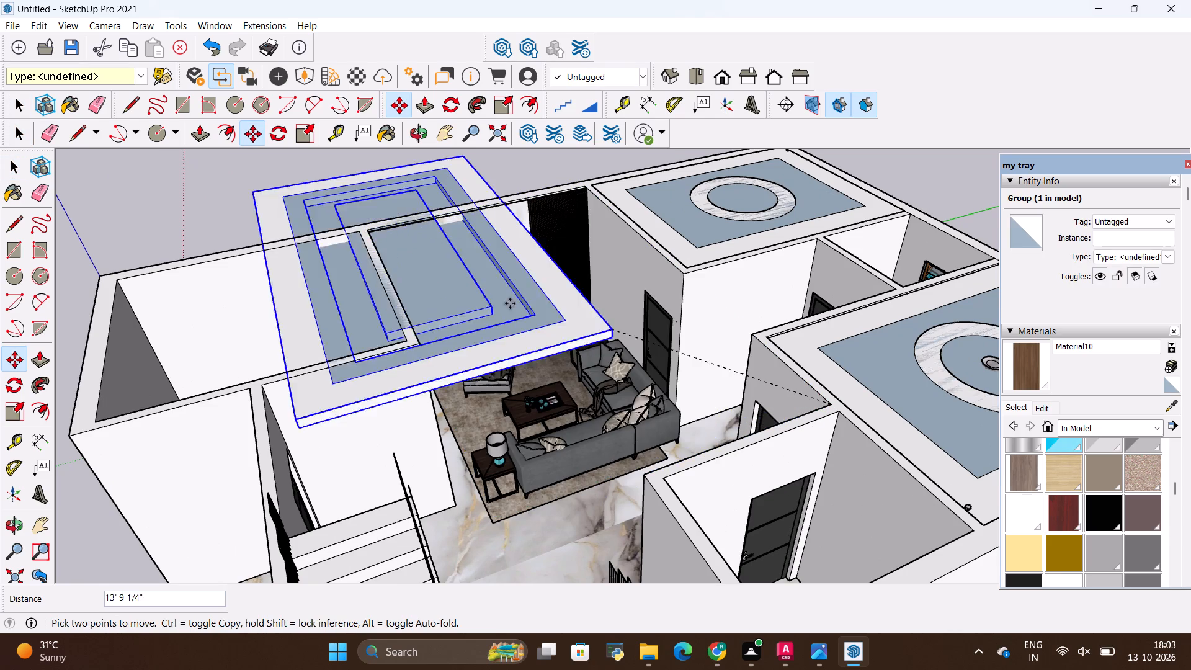
left_click(331, 302)
Draw a 10" line from the living-room door's top corner to the wall corner and continue it along the adjoining white wall.
scroll(538, 266, "up", 2)
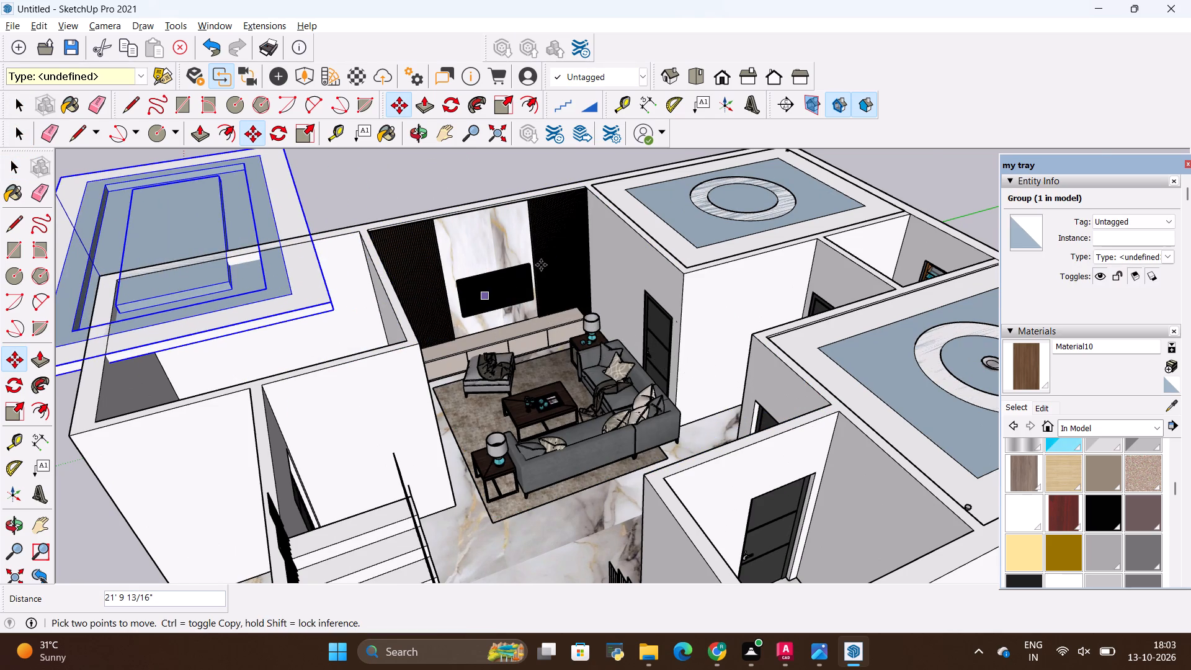
scroll(541, 265, "up", 7)
scroll(725, 355, "down", 4)
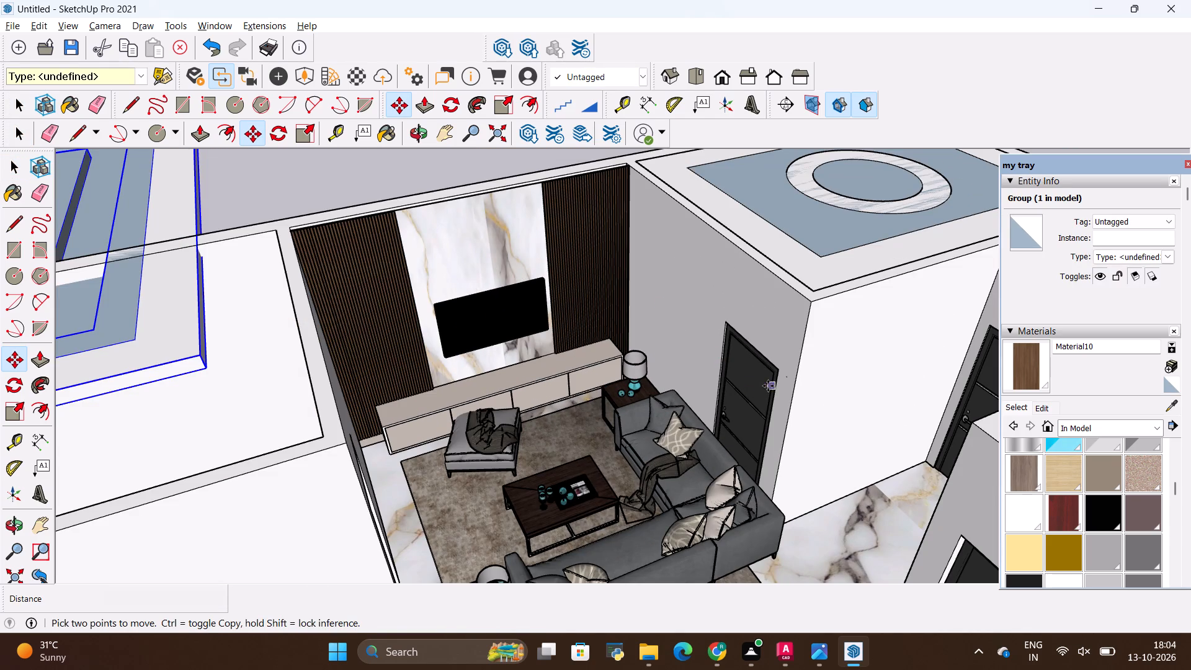
key("l")
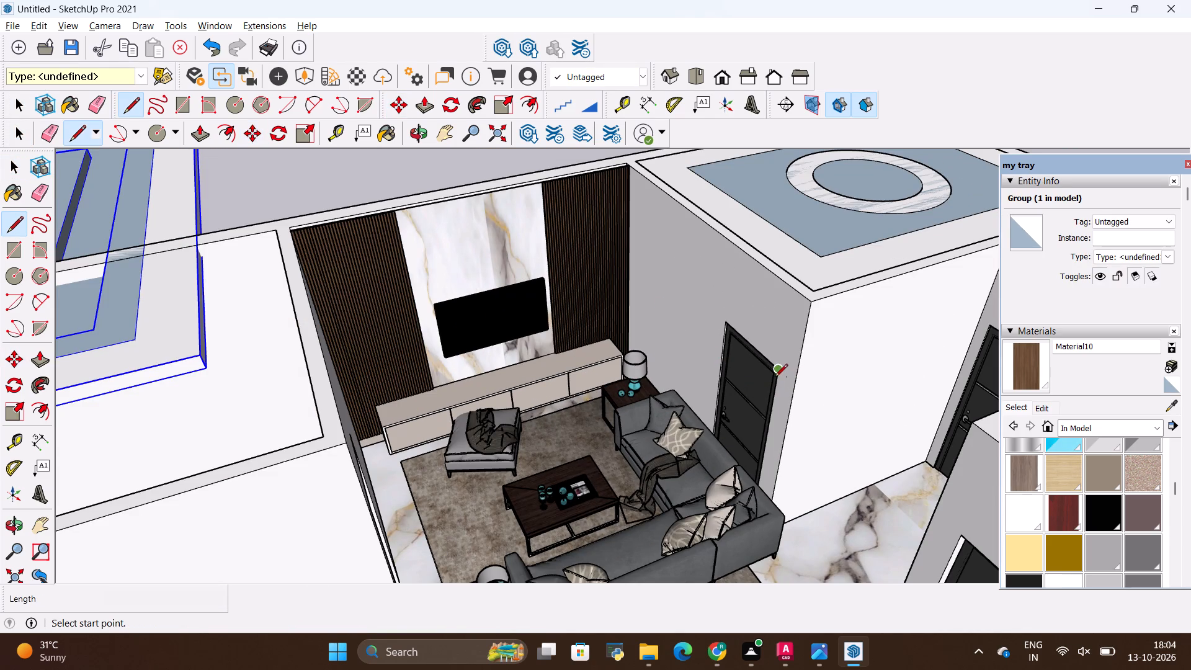
left_click(774, 375)
left_click(793, 387)
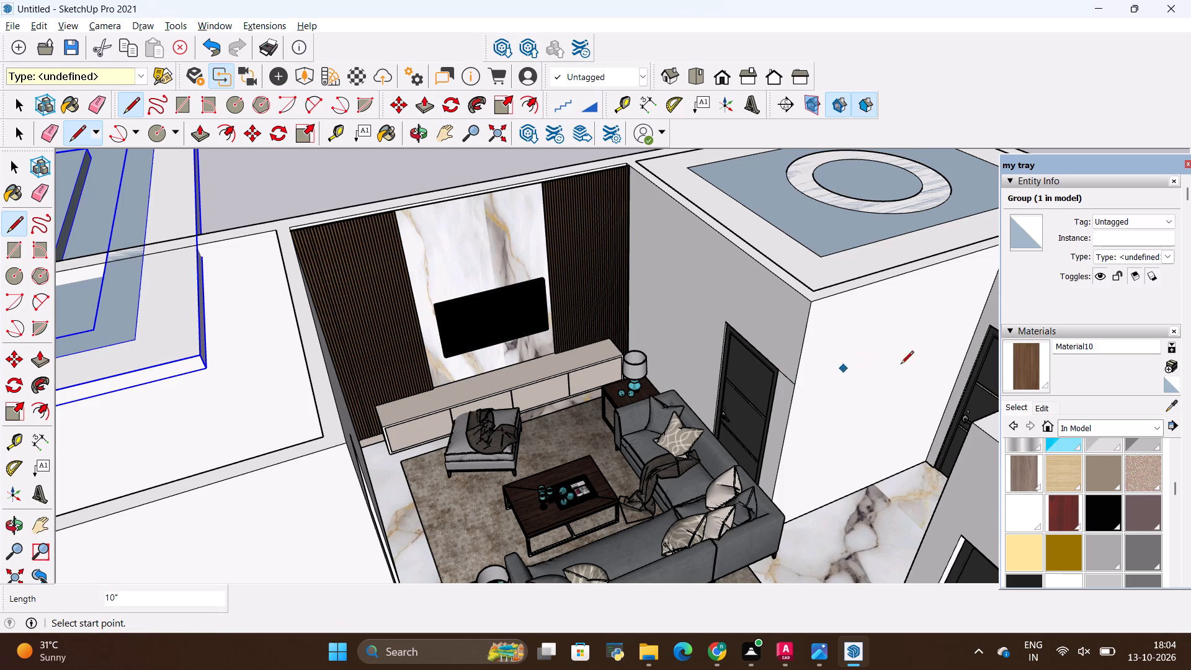
left_click(912, 363)
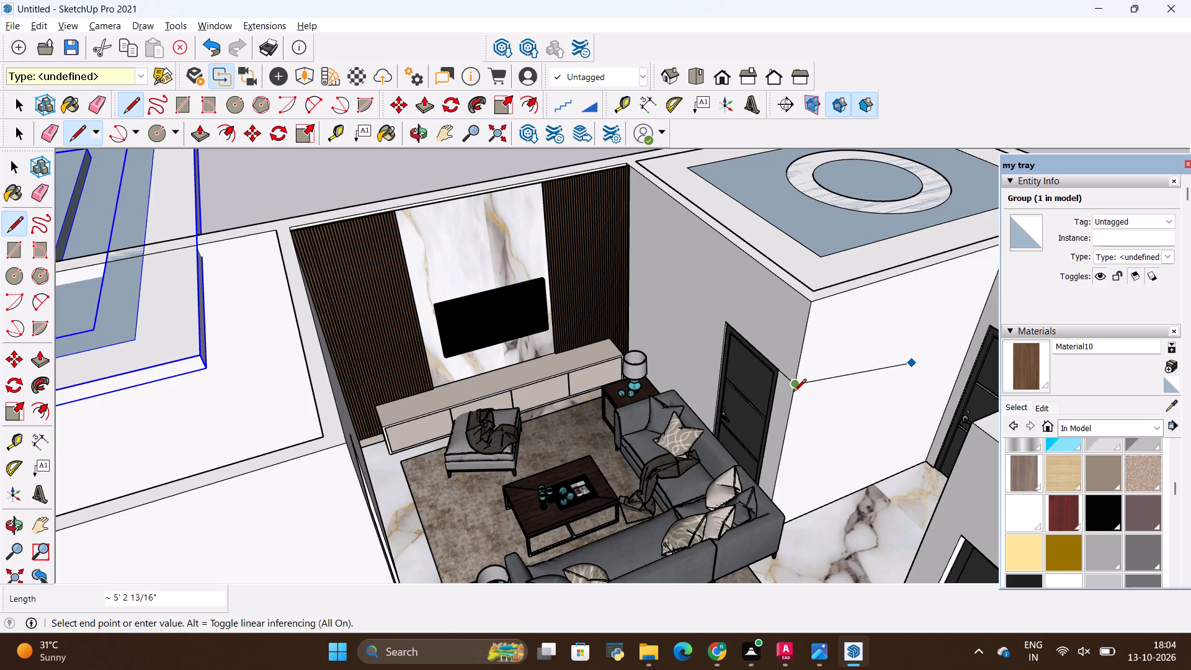
key("Escape")
scroll(796, 383, "up", 6)
left_click(796, 388)
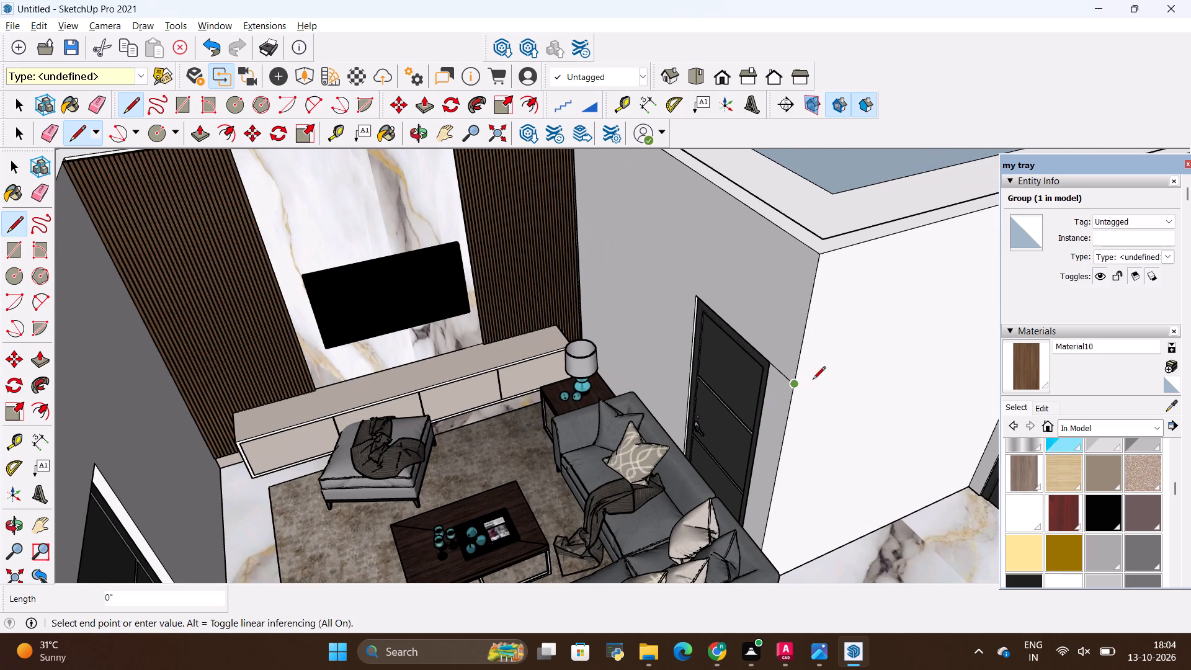
left_click(922, 349)
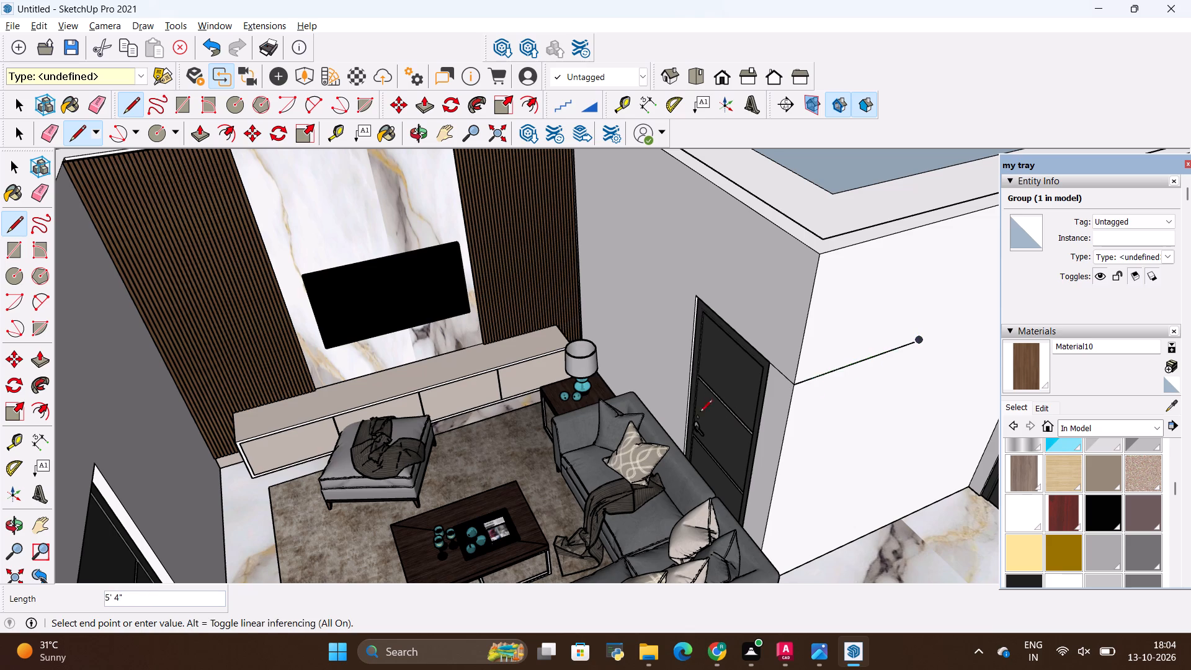
key("space")
Place vertical guides on the white wall beside the living room, 5" in from its corner and 3' beyond that guide.
scroll(656, 383, "down", 4)
middle_click_drag(801, 407, 737, 424)
key("t")
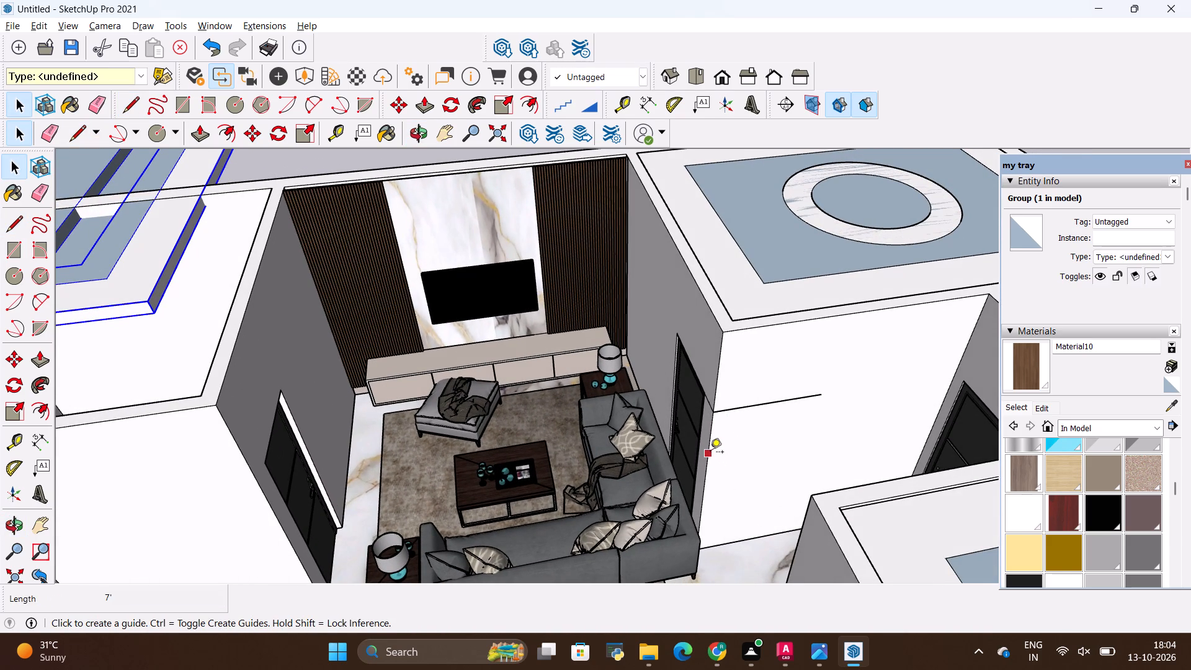
left_click(709, 447)
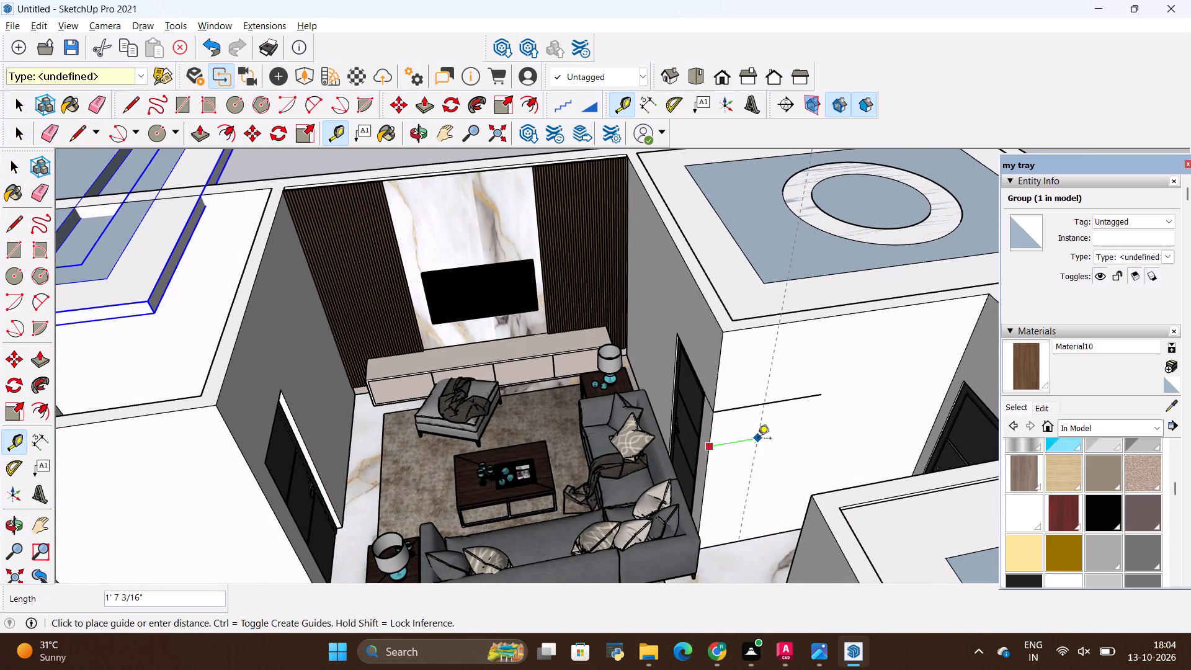
key("BackSpace")
key("5")
key("shift+quotedbl")
key("Return")
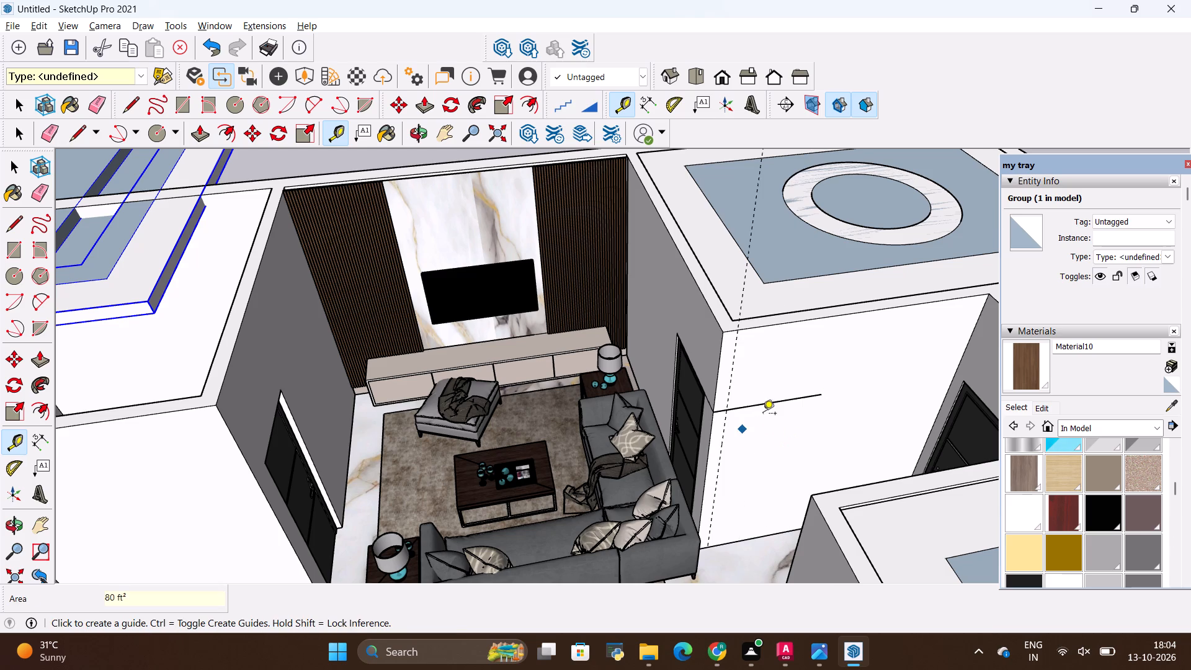
left_click(727, 429)
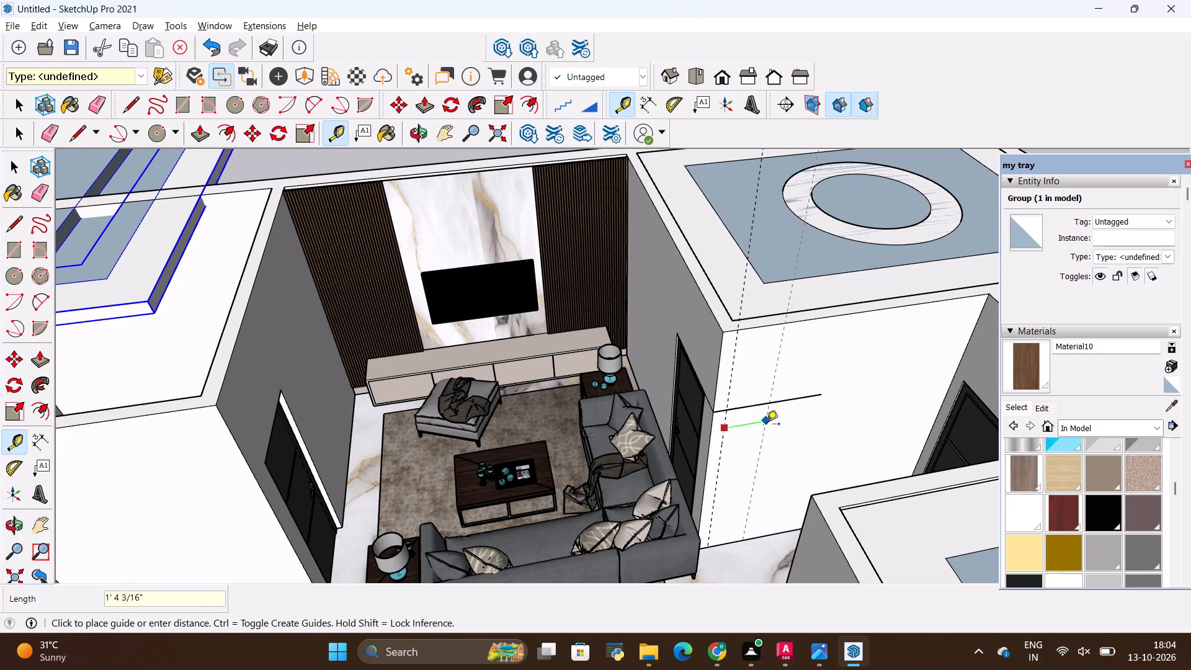
key("BackSpace")
type("3'")
key("Return")
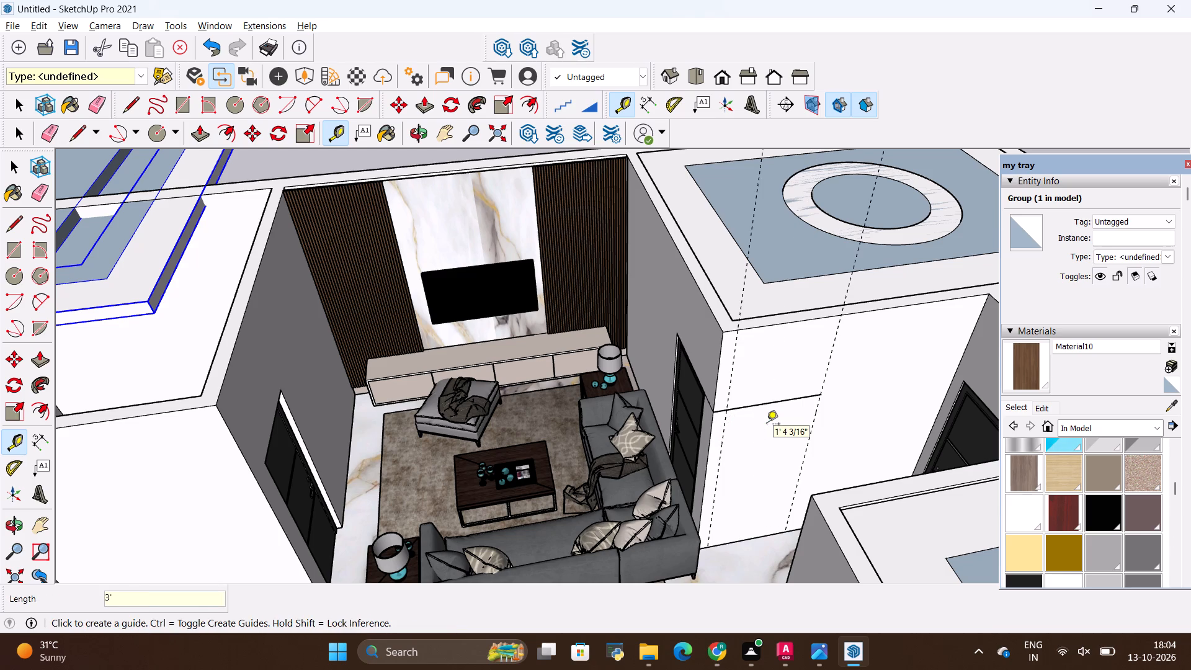
key("Escape")
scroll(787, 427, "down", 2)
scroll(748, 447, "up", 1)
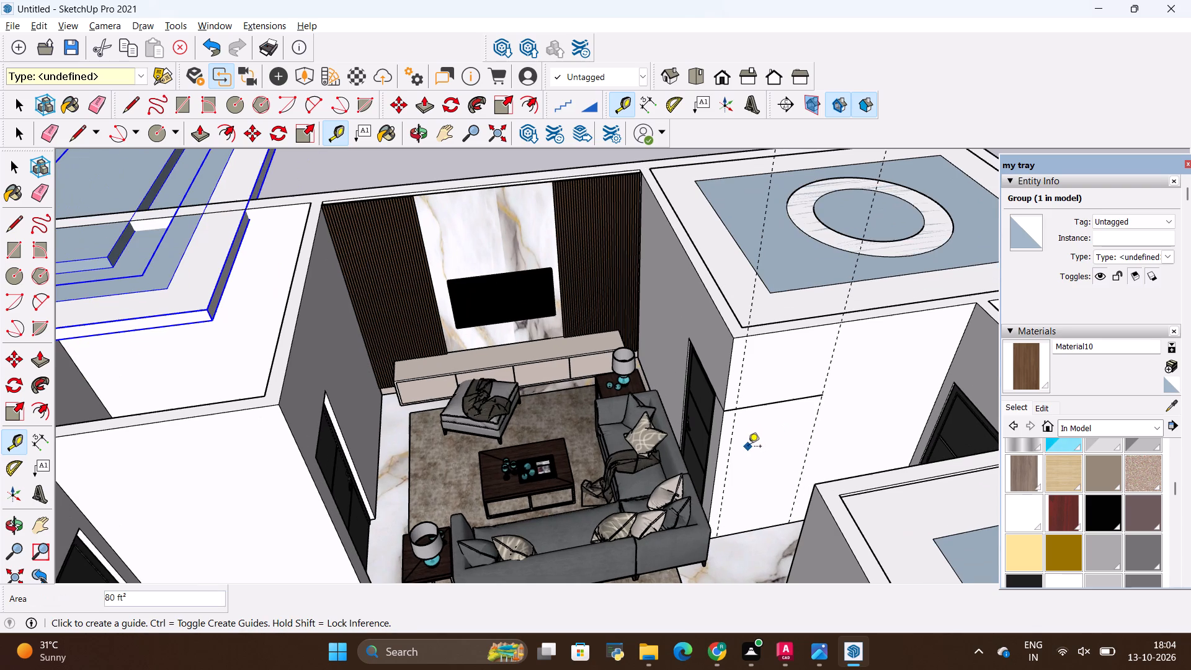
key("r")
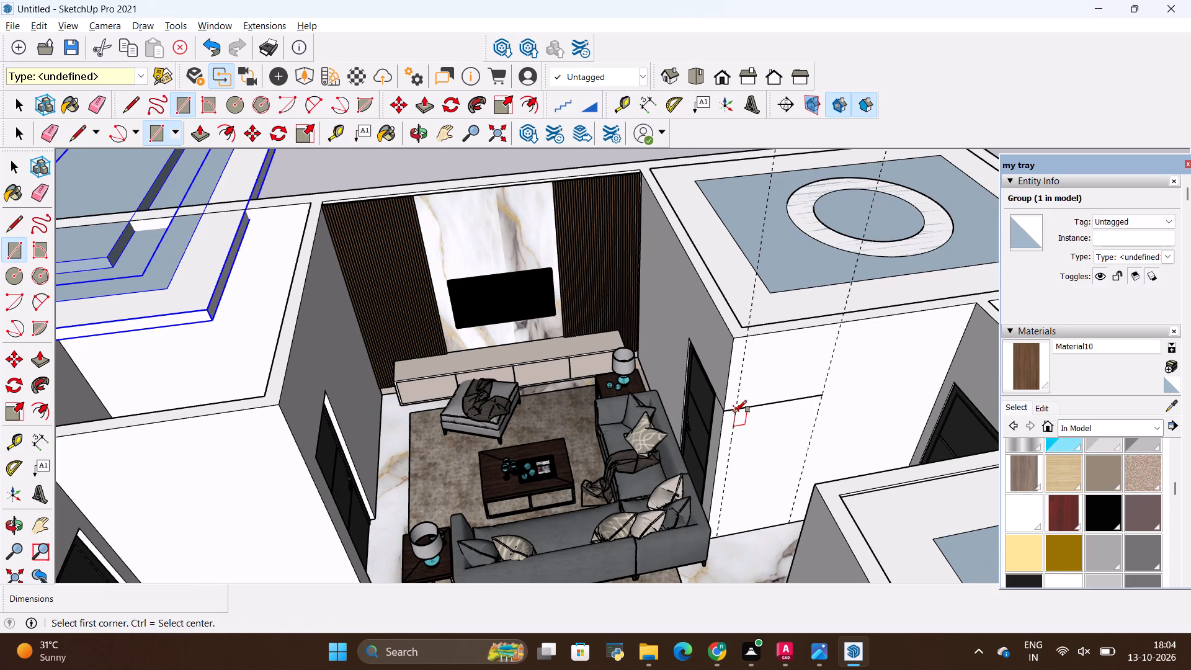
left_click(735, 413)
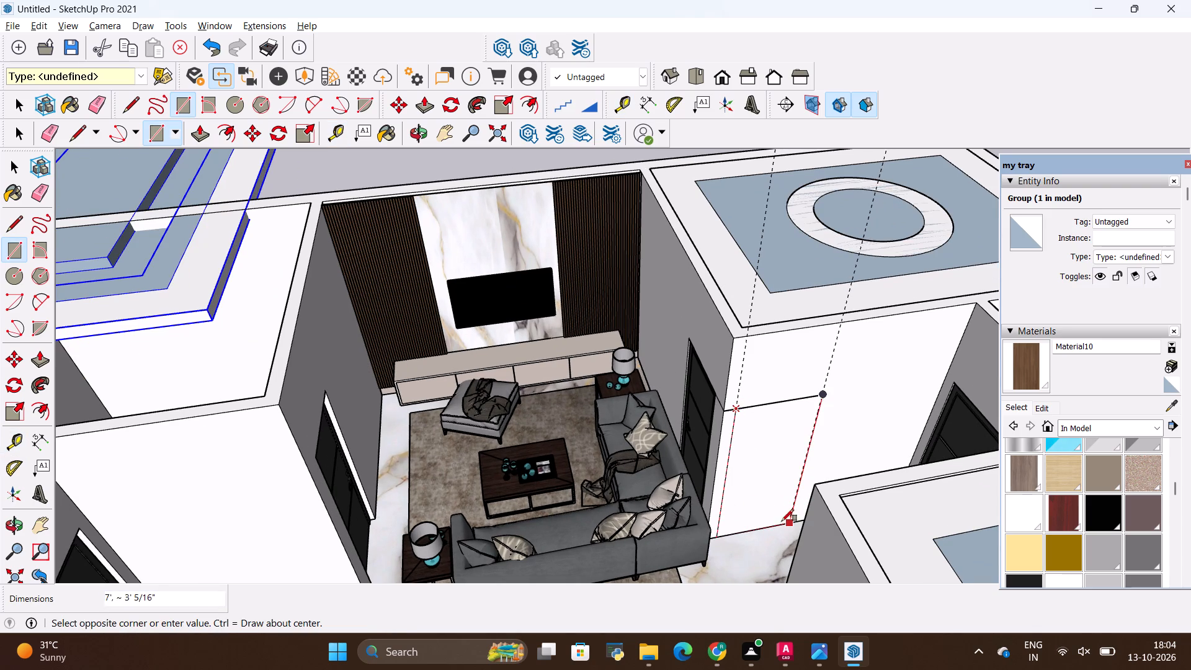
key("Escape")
Open the wall group and draw a 7' by 3' door rectangle between the two guides, from the horizontal line to the floor.
key("space")
double_click(763, 491)
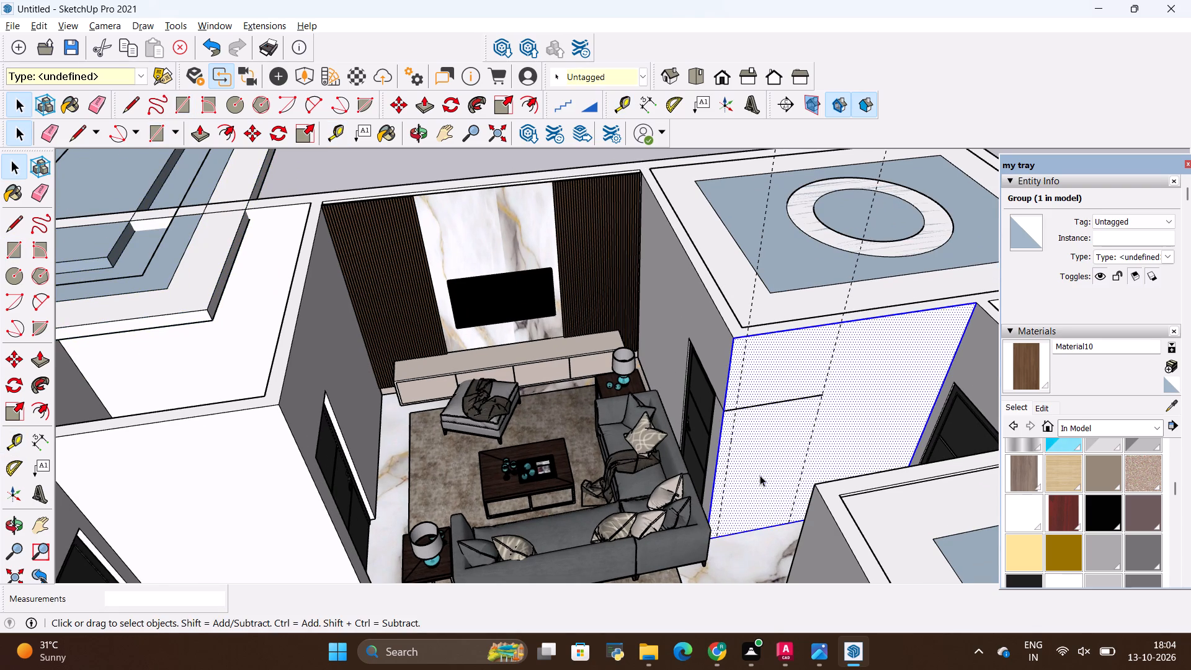
left_click(760, 475)
key("r")
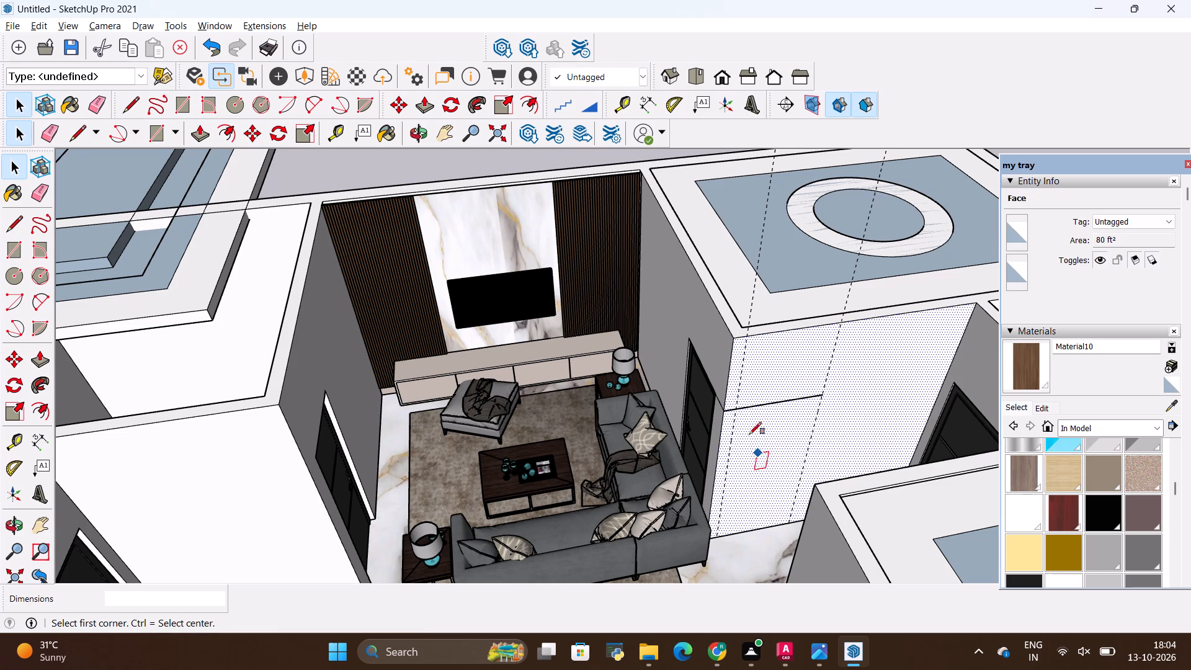
left_click(735, 414)
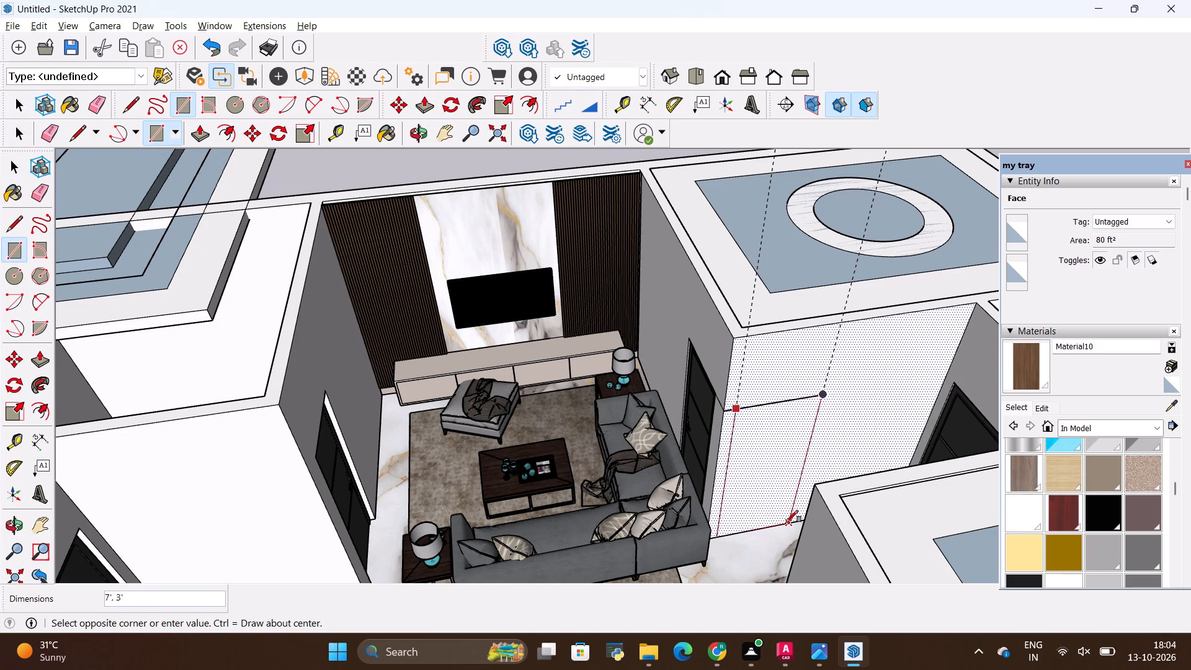
left_click(787, 522)
key("space")
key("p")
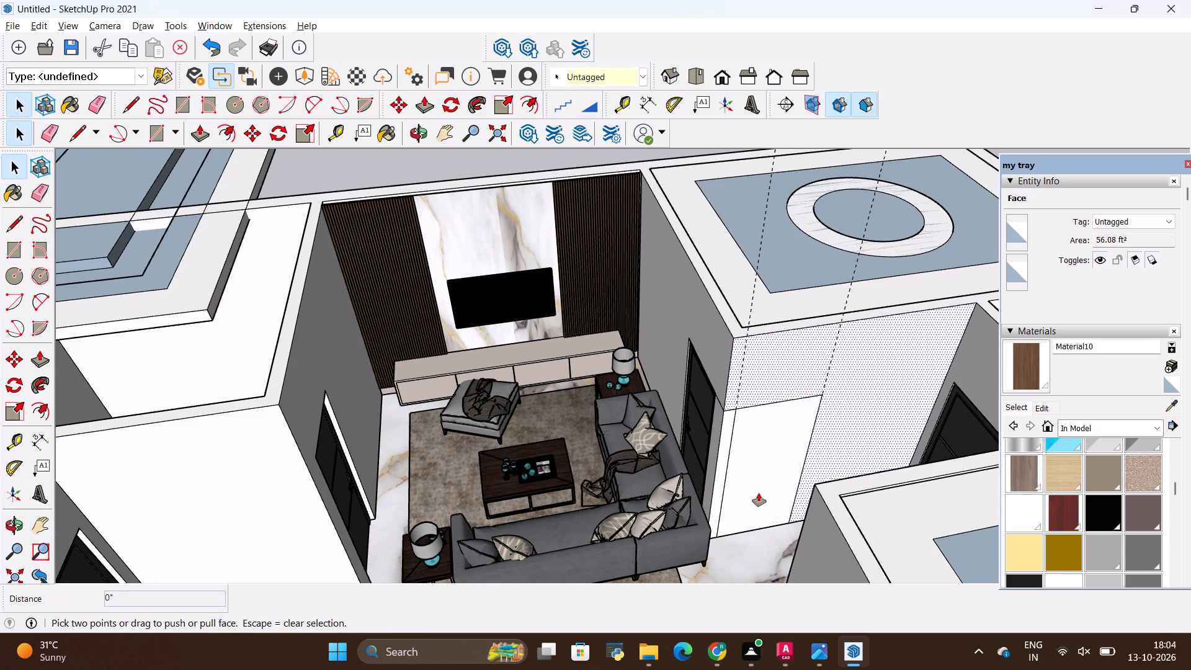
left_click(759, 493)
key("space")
Push the door rectangle 5" through the wall beside the living room to cut the opening.
left_click(759, 493)
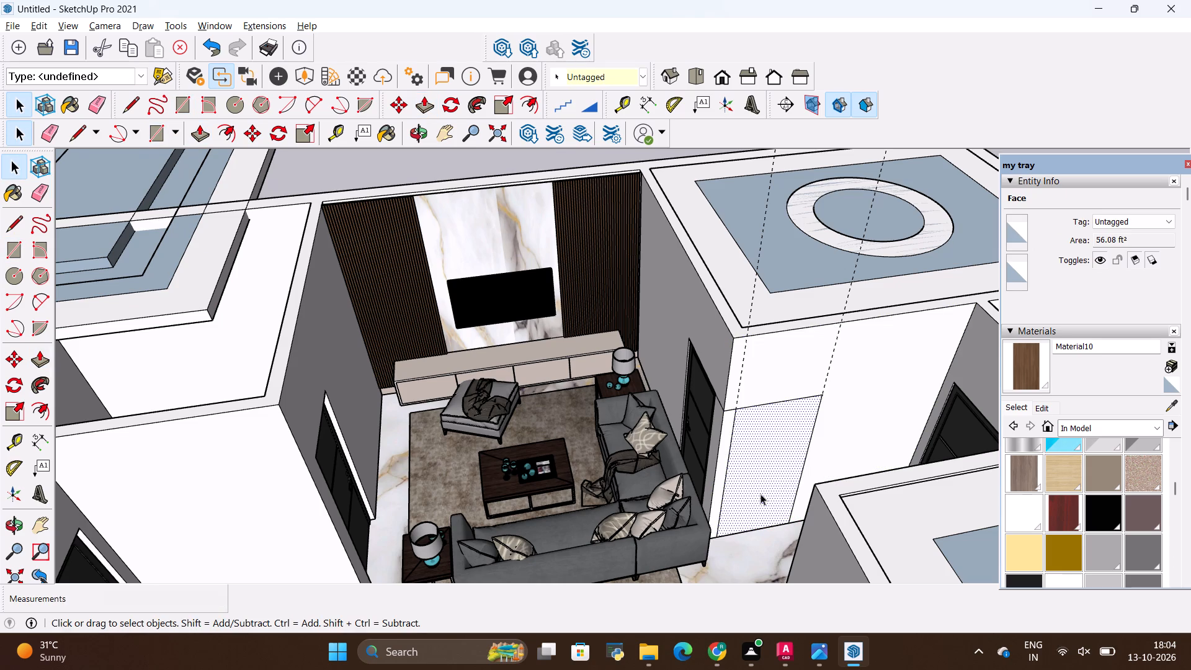
key("p")
left_click(761, 494)
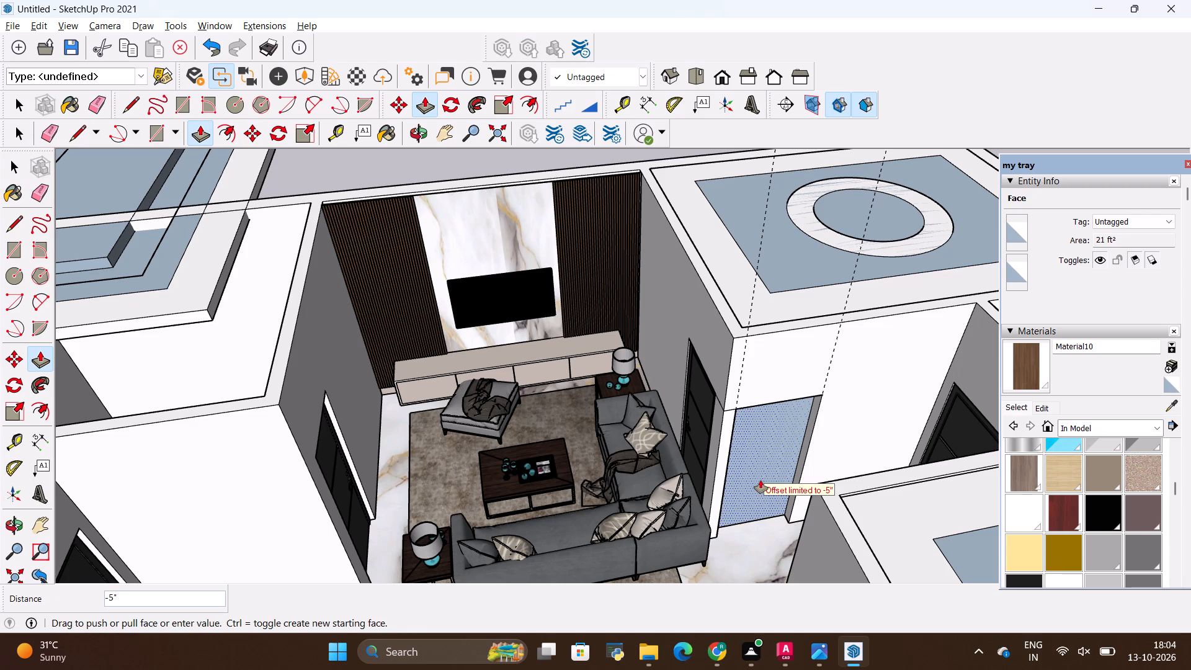
left_click(761, 480)
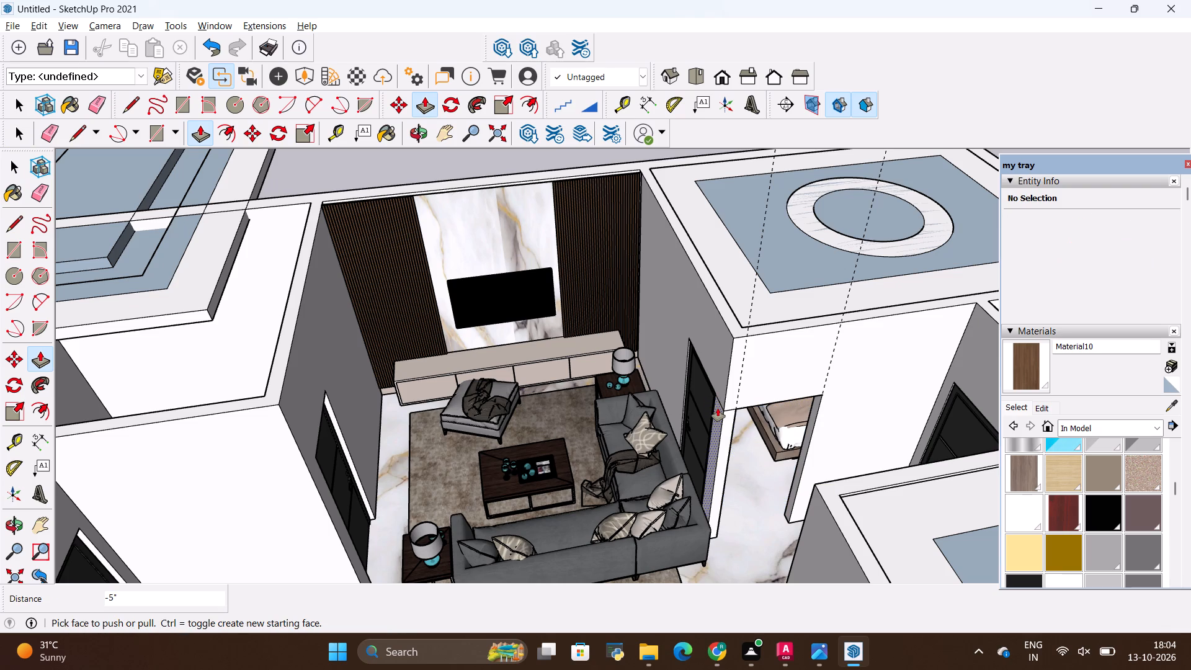
Copy the main+door component from the nearby room's wall into the new opening, matching their top corners.
scroll(718, 408, "down", 14)
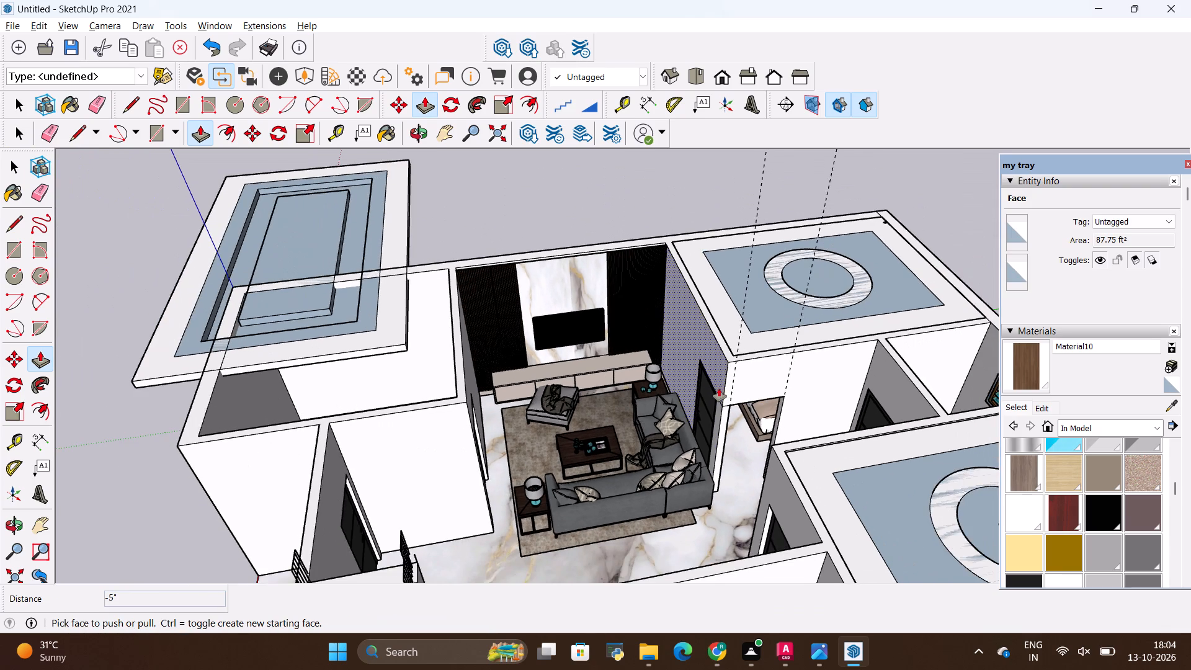
scroll(719, 388, "down", 6)
scroll(734, 529, "up", 8)
key("space")
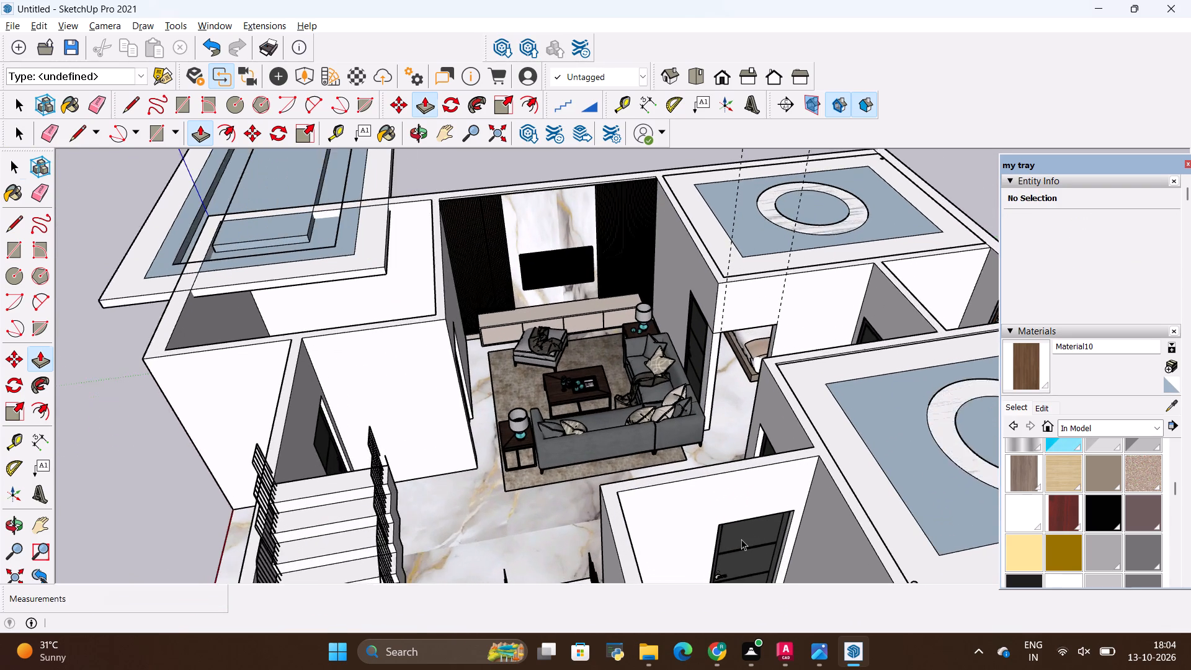
left_click(741, 540)
key("m")
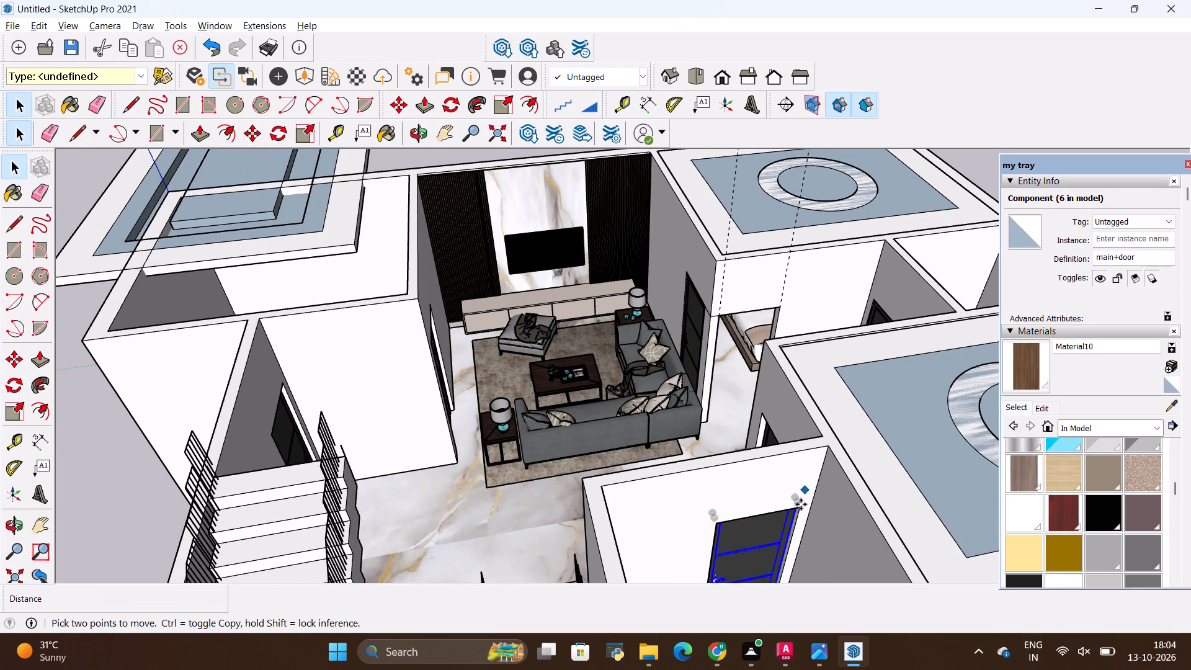
left_click(800, 509, "ctrl")
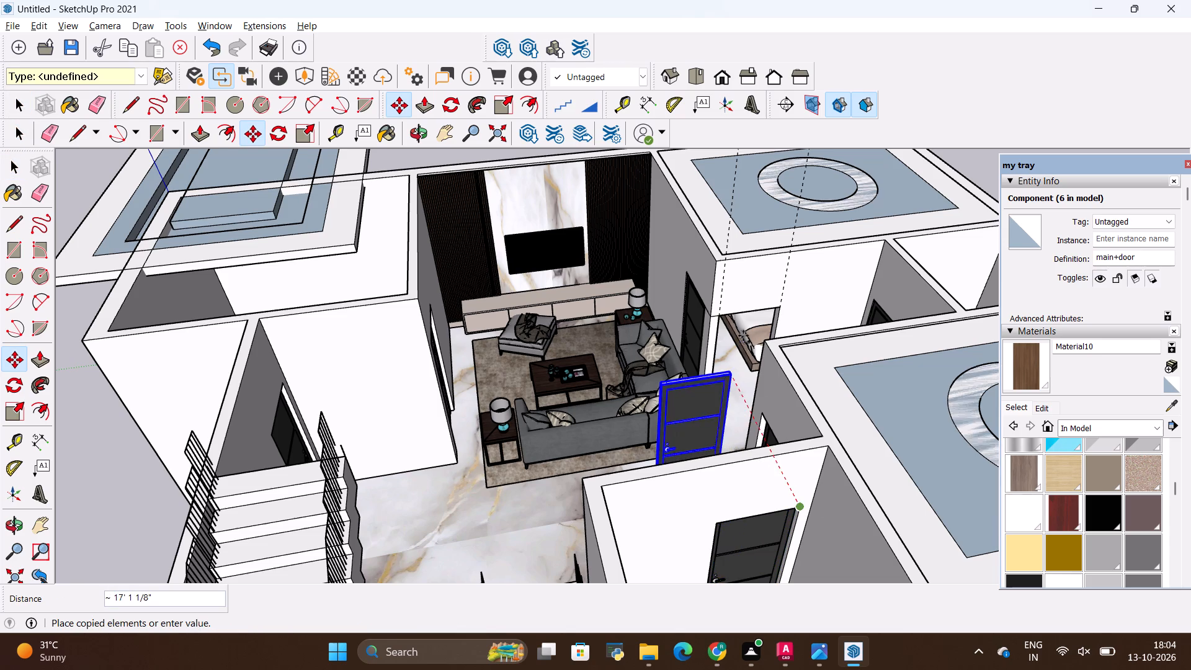
scroll(769, 308, "up", 15)
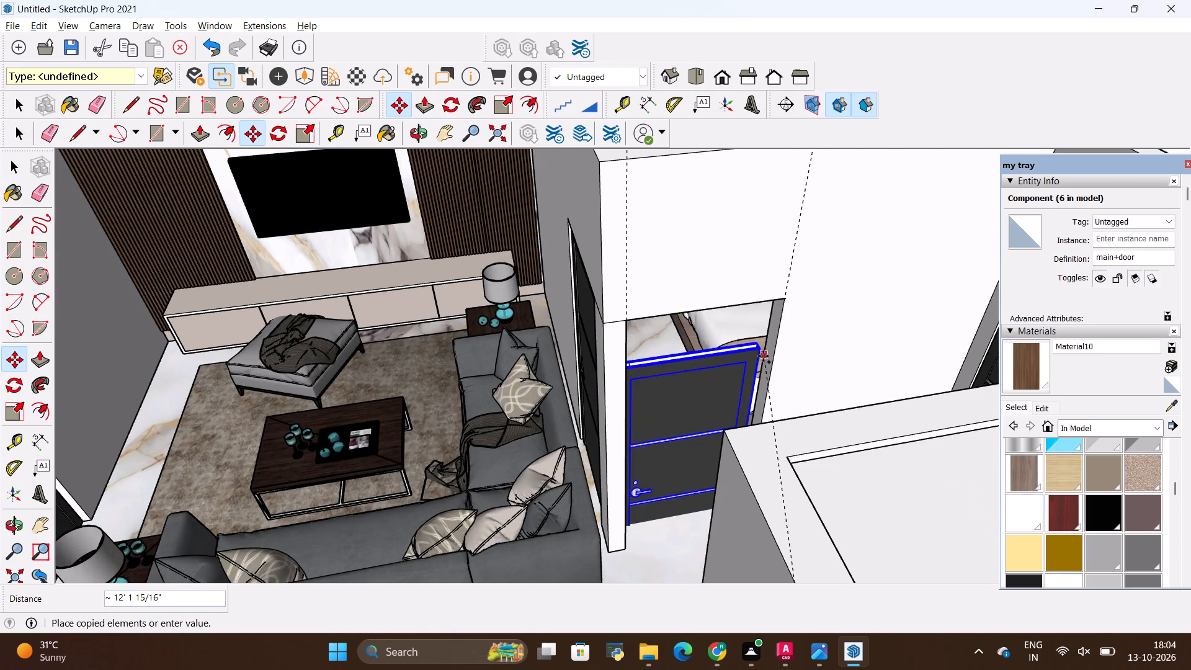
left_click(788, 300)
scroll(769, 391, "down", 4)
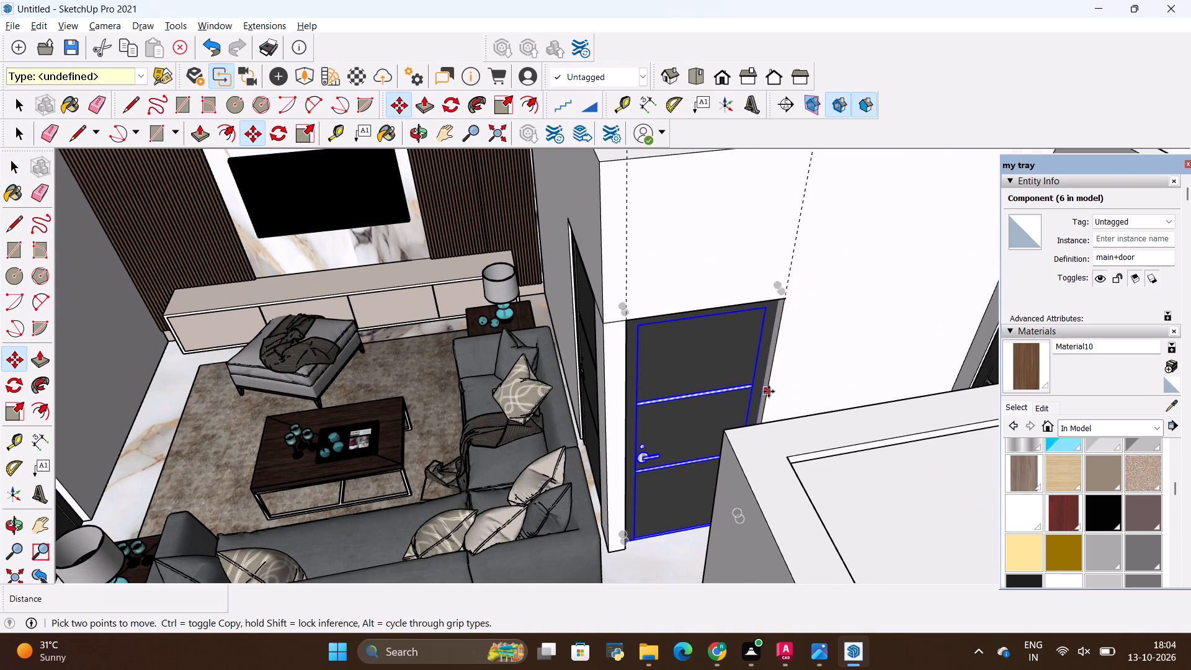
scroll(769, 391, "down", 18)
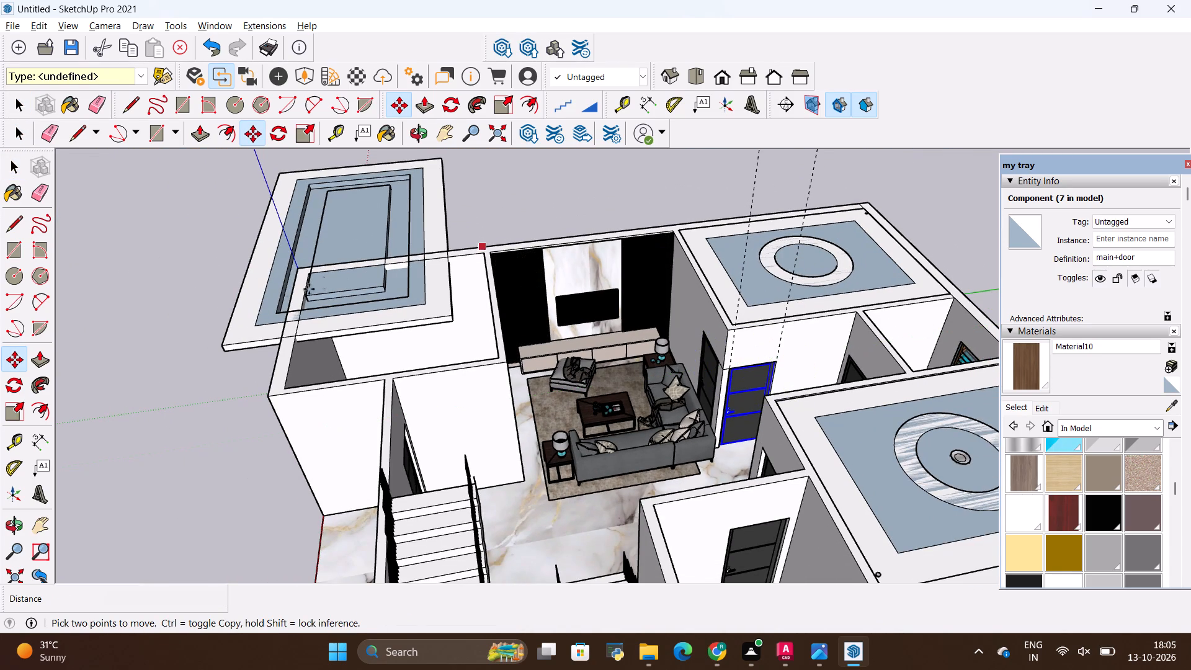
key("space")
left_click(213, 319)
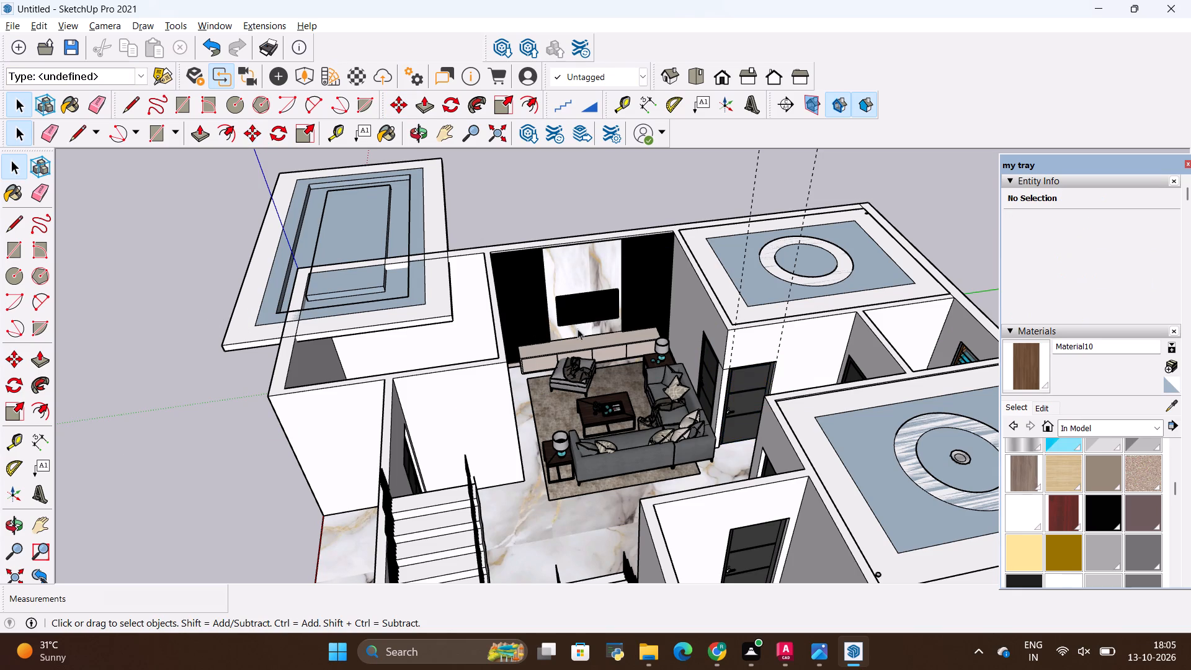
Erase the two vertical guides on the wall around the newly placed door.
scroll(600, 329, "up", 10)
scroll(492, 354, "down", 11)
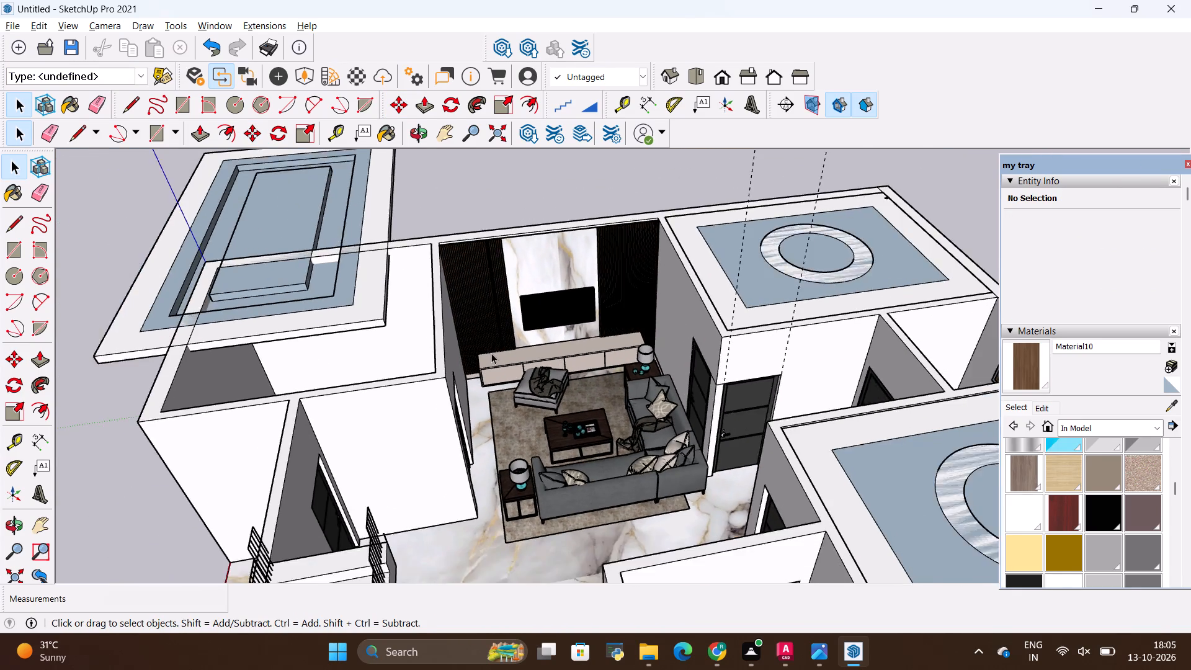
scroll(491, 353, "down", 10)
scroll(577, 352, "up", 11)
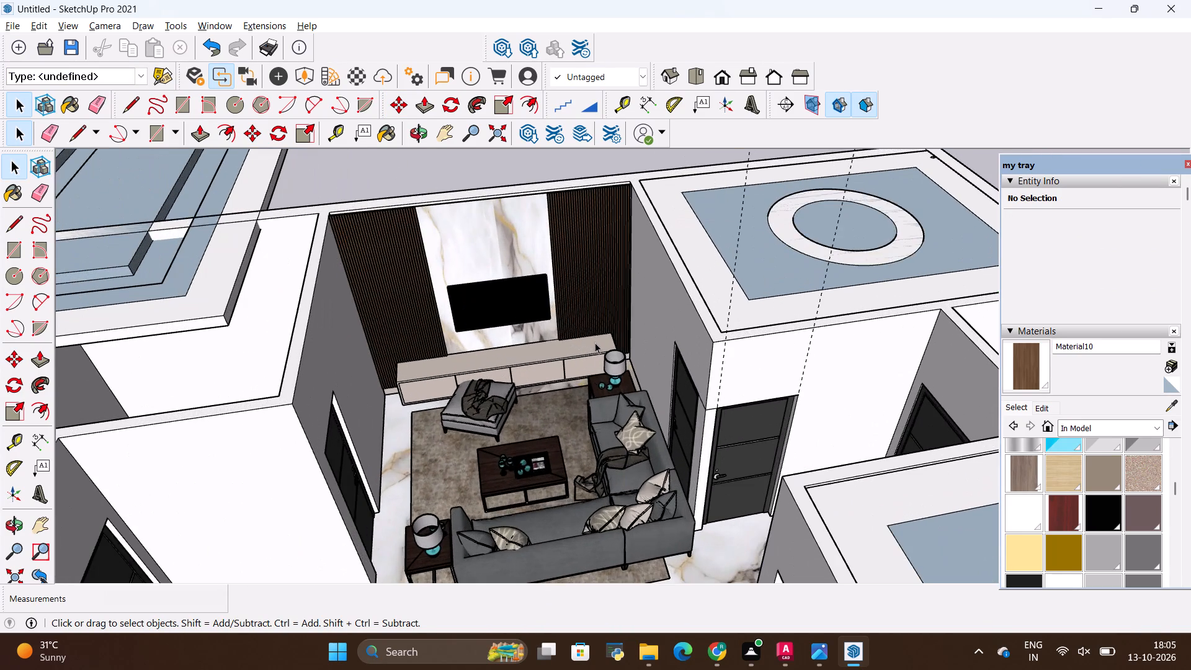
scroll(599, 373, "down", 3)
scroll(771, 381, "up", 1)
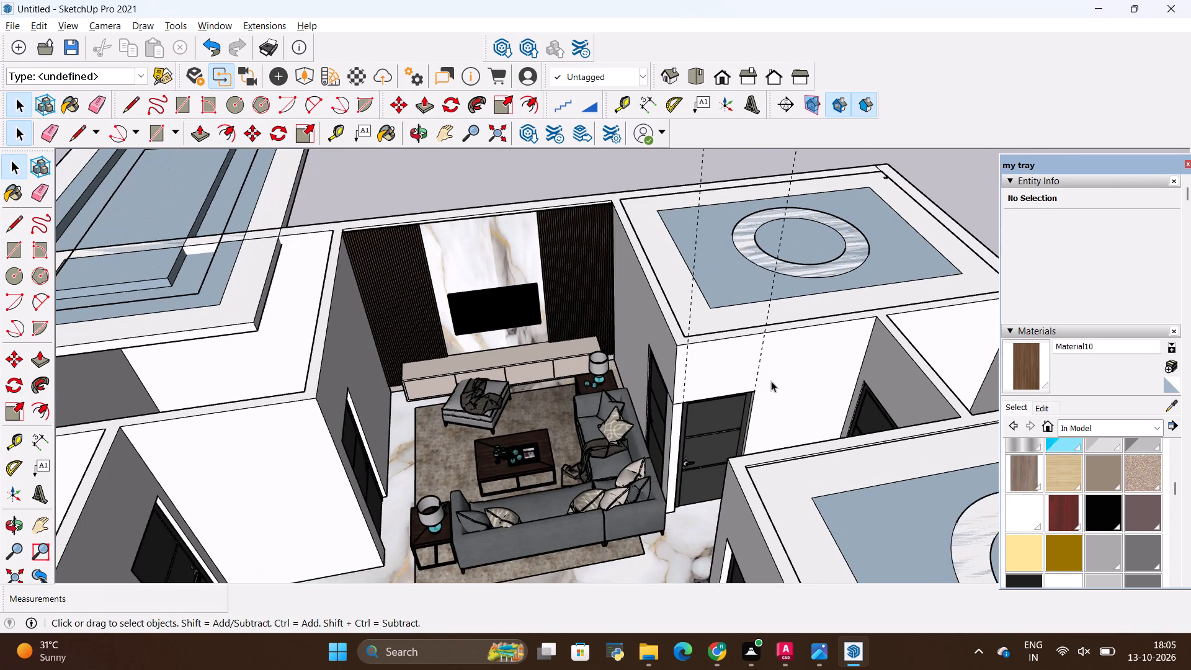
key("e")
left_click_drag(767, 361, 756, 366)
scroll(700, 364, "up", 4)
left_click_drag(692, 364, 679, 388)
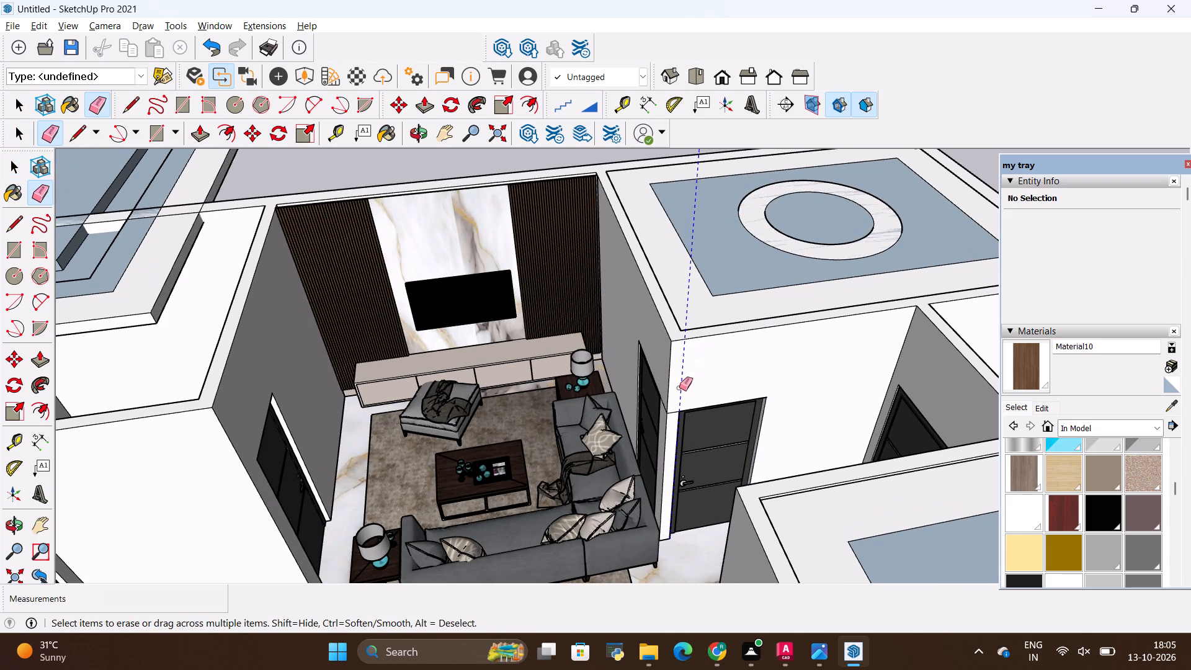
left_click_drag(679, 388, 678, 388)
scroll(568, 355, "down", 14)
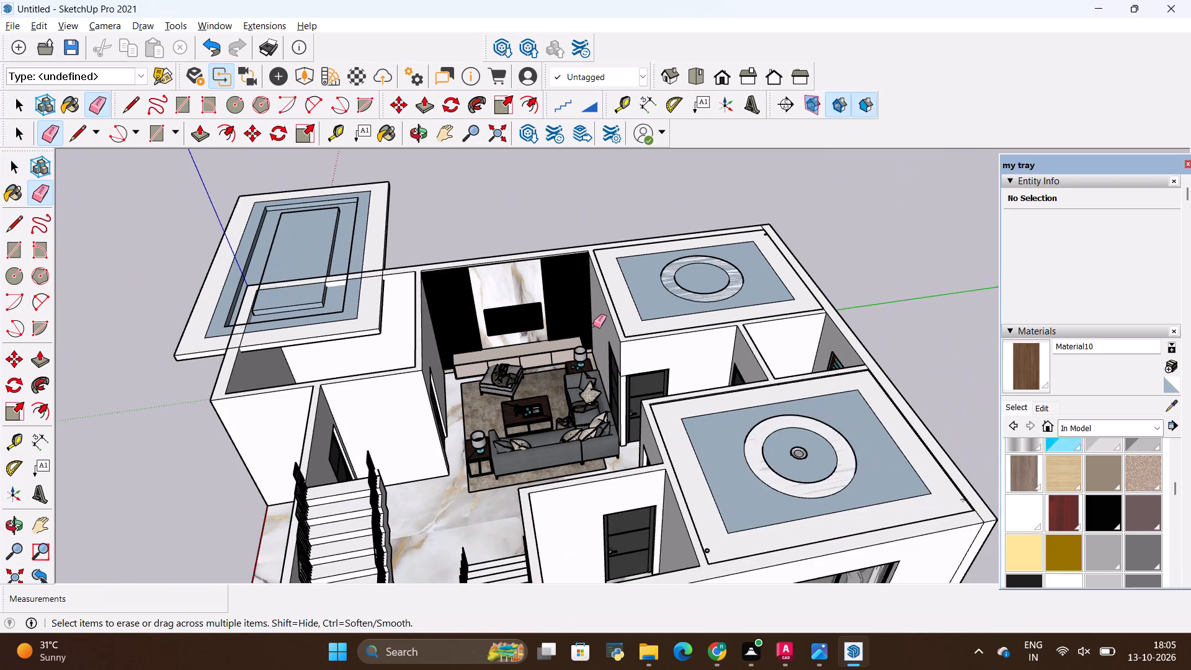
scroll(593, 325, "down", 2)
key("space")
left_click(748, 203)
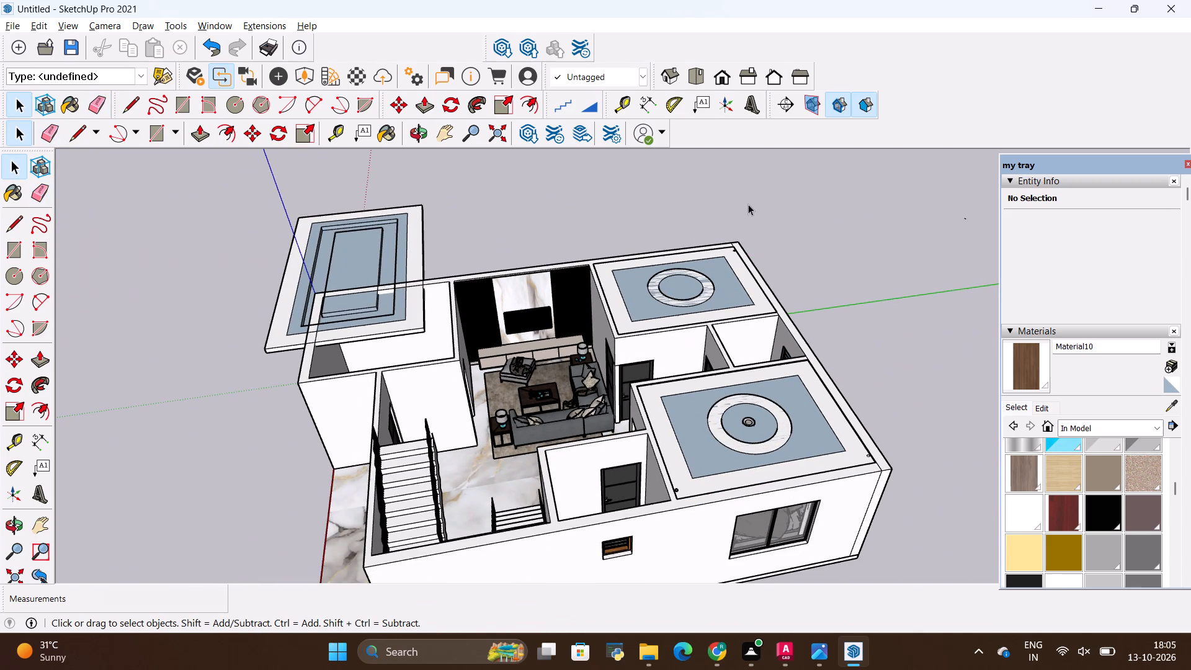
Erase the leftover horizontal lines between the two doors' top corners and the shared wall corner.
scroll(681, 346, "up", 9)
scroll(625, 372, "up", 9)
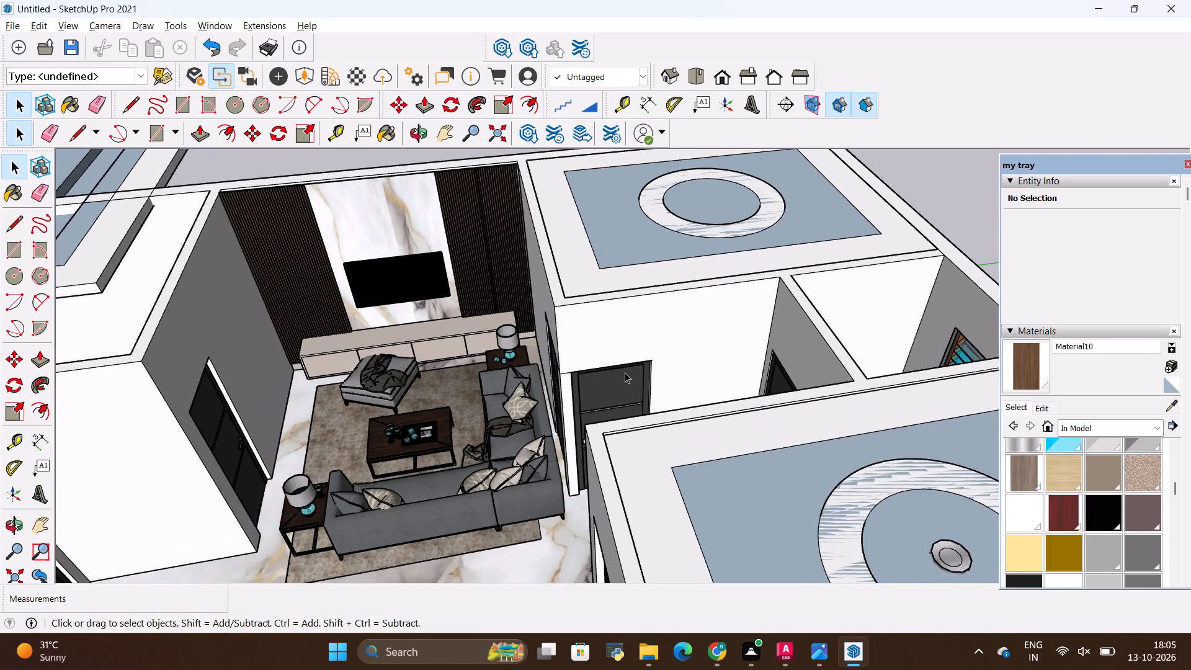
scroll(625, 372, "up", 1)
scroll(626, 369, "down", 10)
middle_click_drag(600, 365, 805, 468)
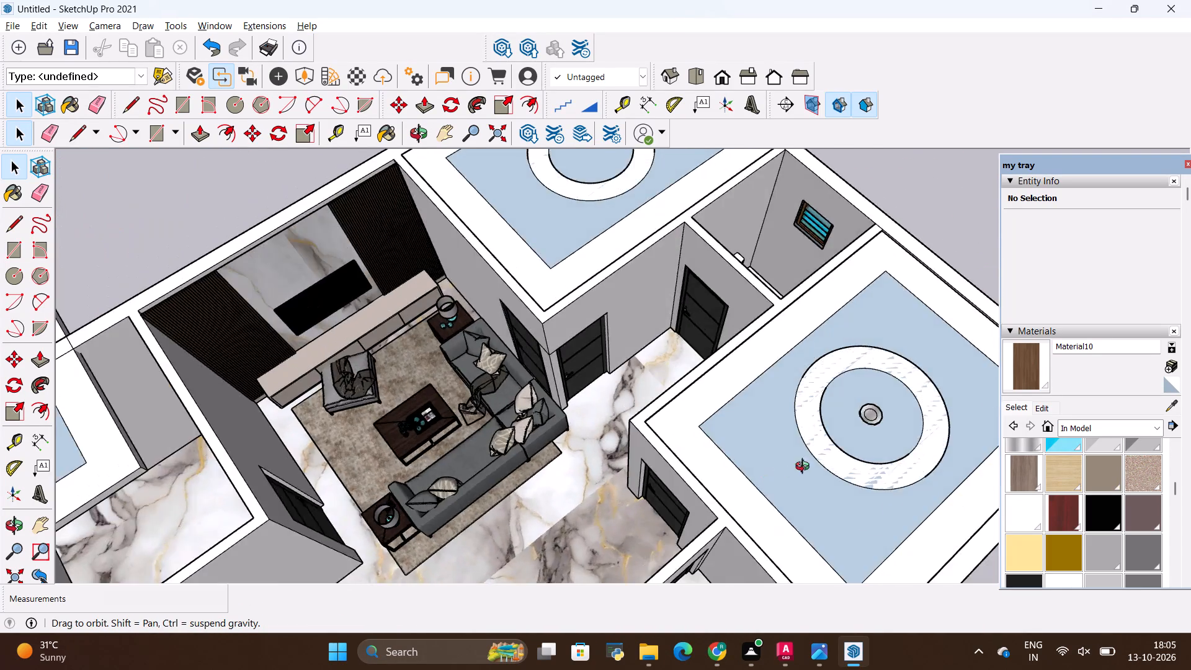
middle_click_drag(805, 468, 832, 332)
scroll(621, 429, "up", 3)
scroll(552, 441, "up", 3)
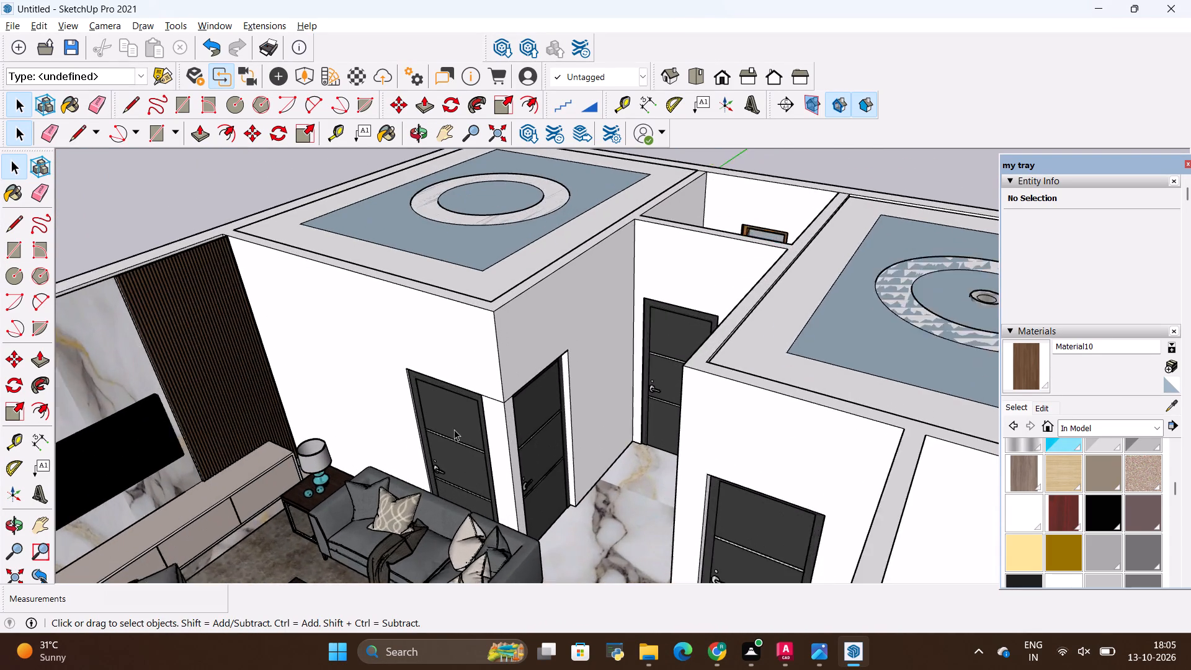
scroll(488, 397, "up", 3)
key("e")
left_click_drag(492, 380, 493, 401)
scroll(497, 394, "up", 9)
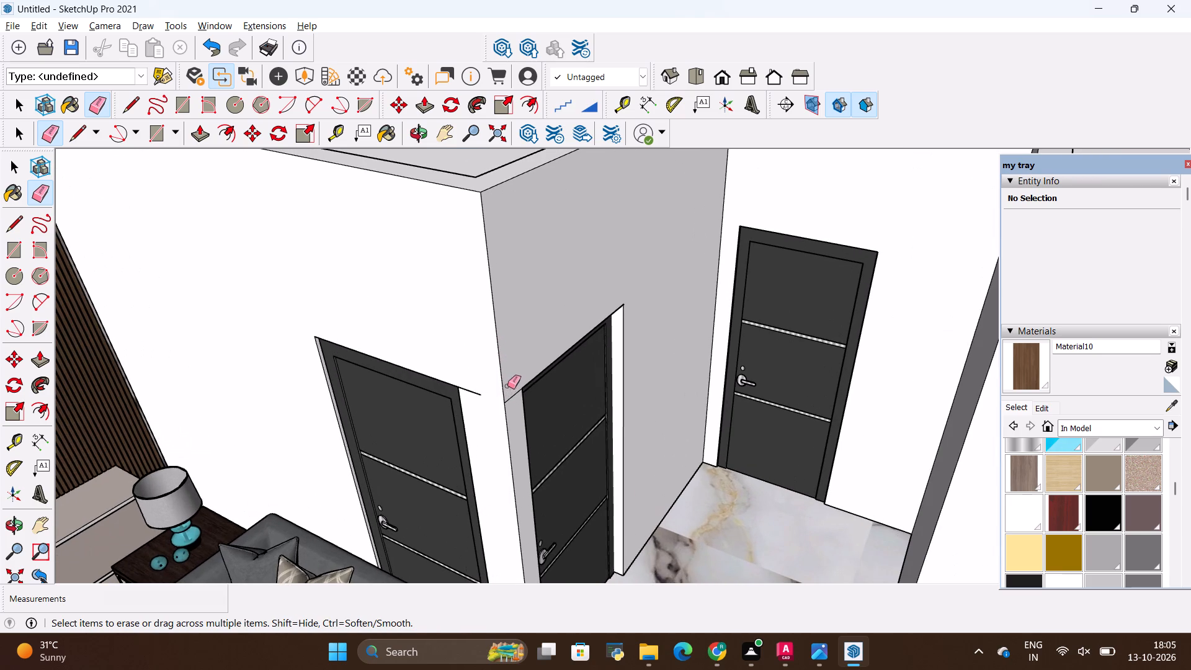
left_click_drag(511, 388, 517, 410)
scroll(482, 401, "up", 3)
left_click_drag(469, 377, 471, 398)
key("space")
Erase the door component in the living room's side wall, next to the sofa.
left_click(414, 418)
right_click(414, 418)
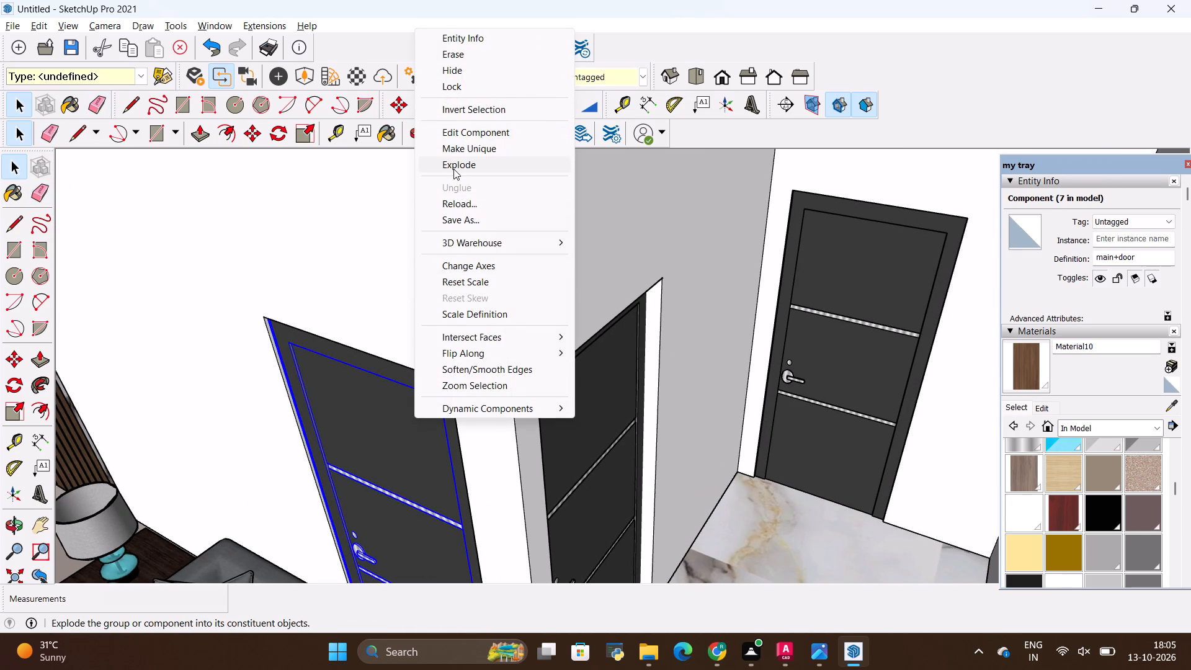
left_click(448, 56)
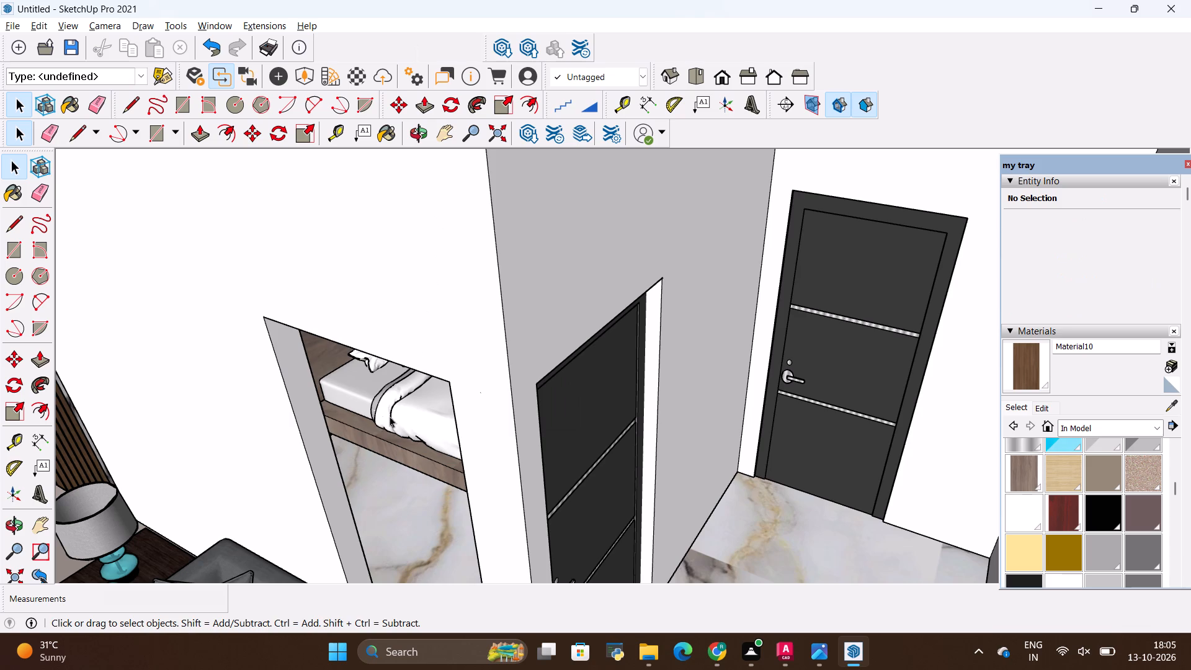
Push/Pull the side face of the emptied living-room doorway 3' across to close the opening.
key("p")
left_click(318, 432)
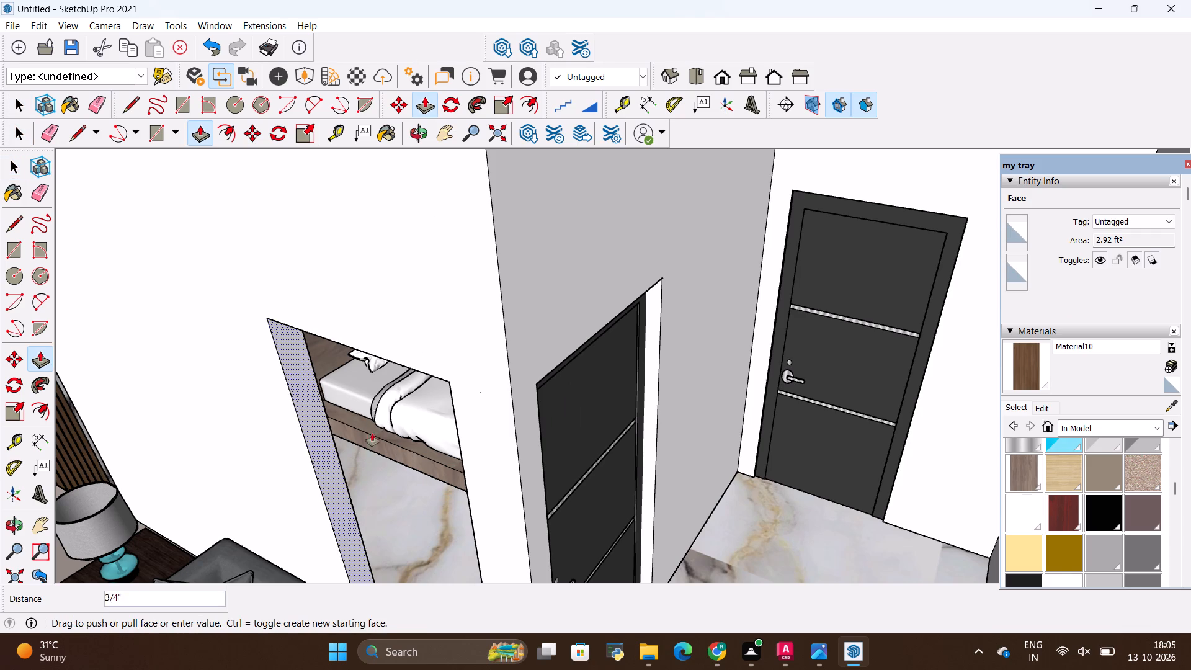
left_click(450, 378)
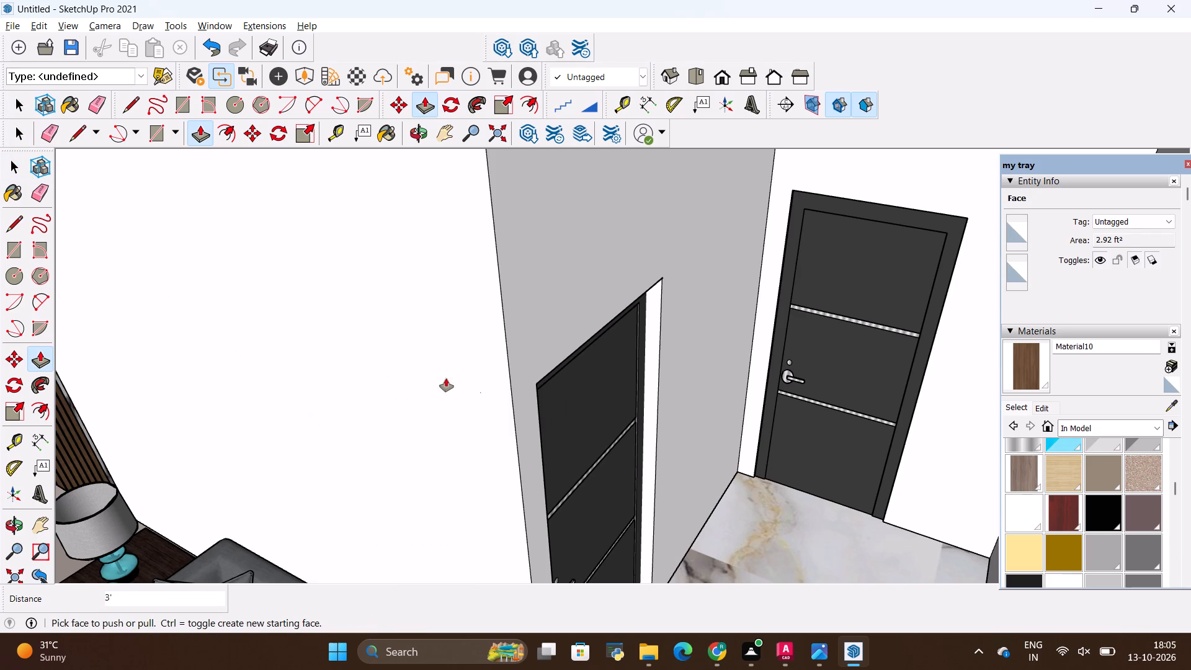
Inspect the living room, its closed-up side wall and the relocated door from several angles.
scroll(393, 391, "down", 9)
scroll(408, 388, "down", 13)
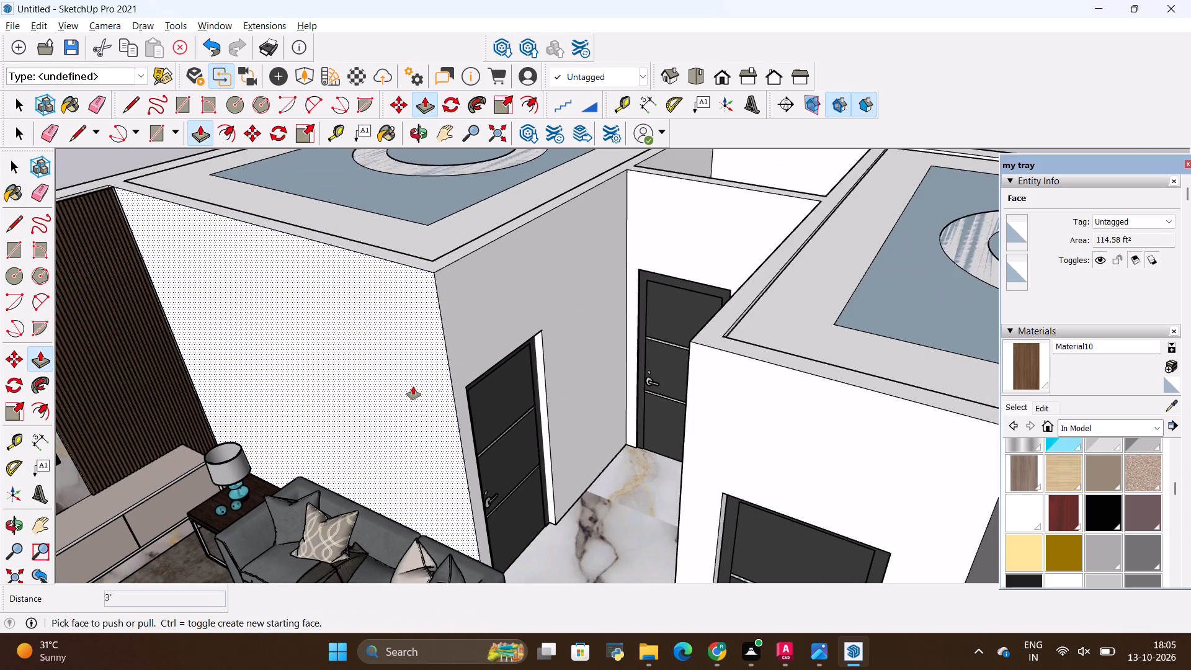
scroll(413, 386, "down", 10)
middle_click_drag(426, 480, 405, 489)
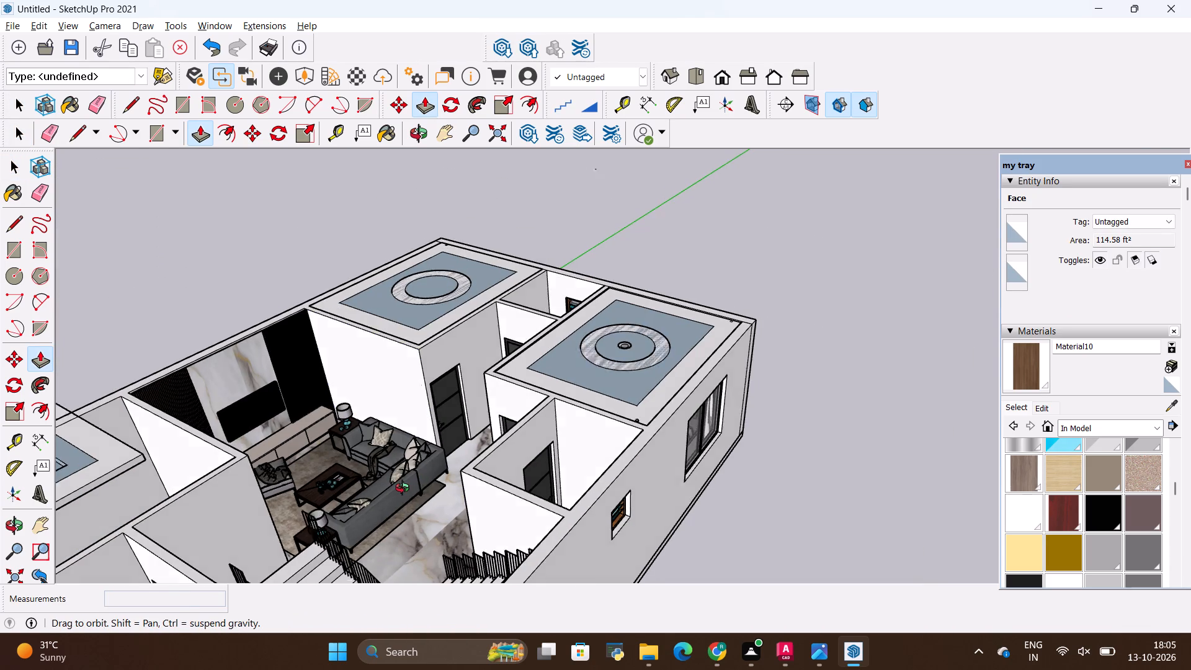
middle_click_drag(405, 489, 306, 476)
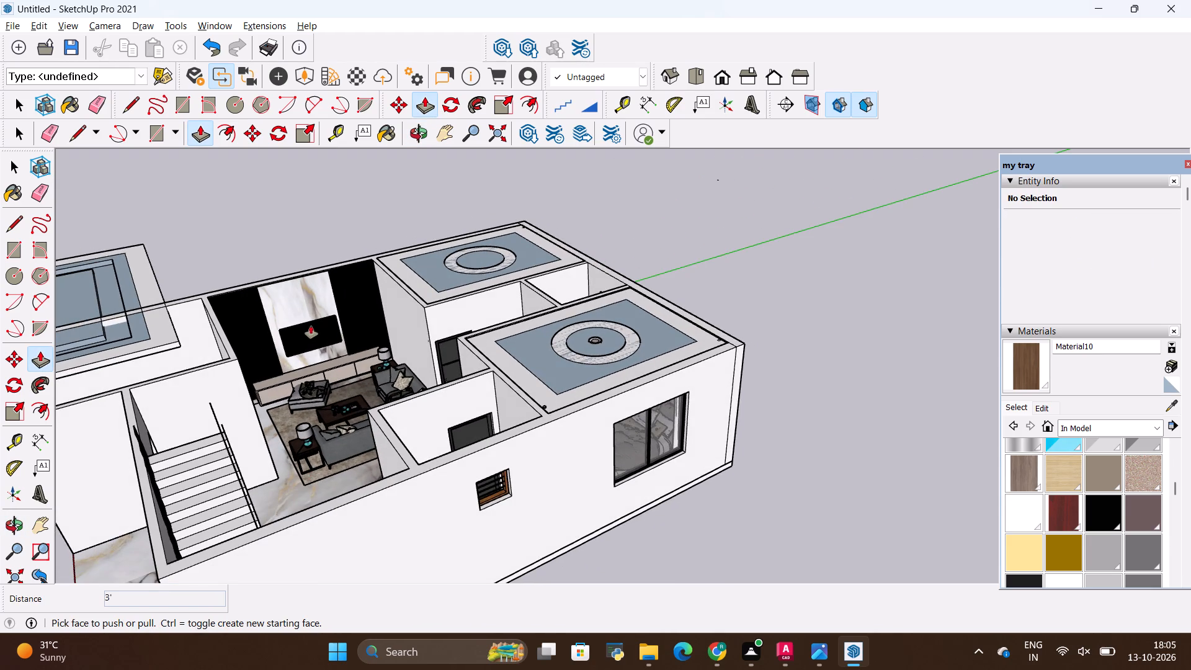
scroll(311, 325, "up", 10)
middle_click_drag(359, 368, 350, 326)
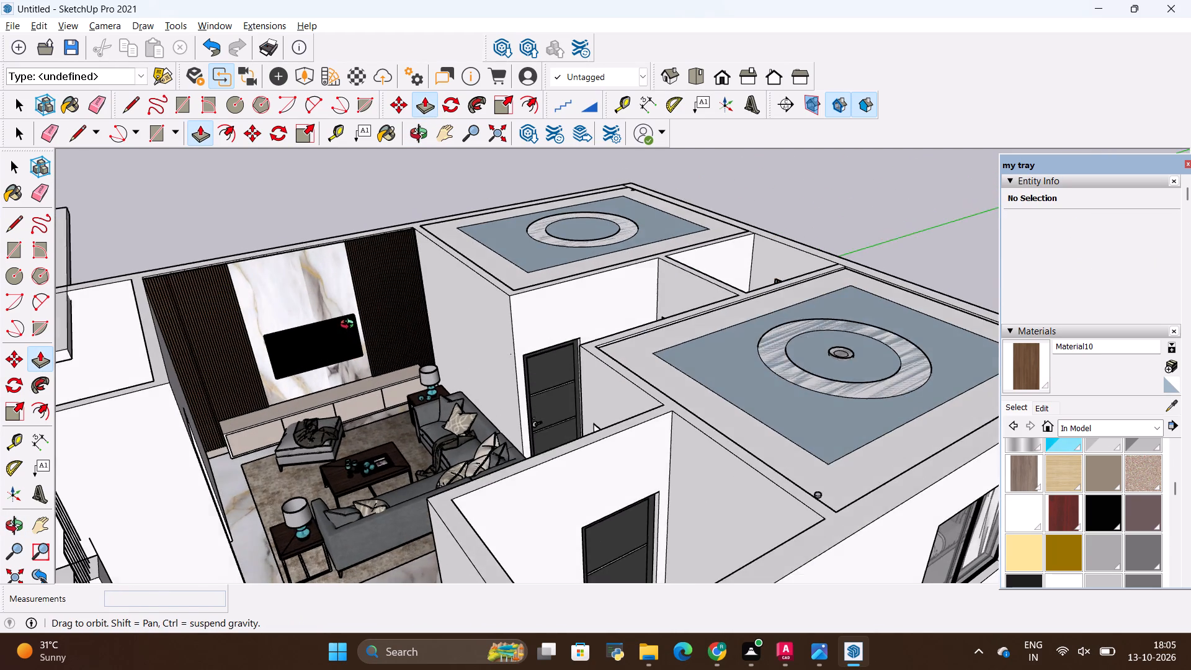
middle_click_drag(350, 326, 348, 323)
key("space")
left_click(310, 222)
scroll(351, 259, "down", 6)
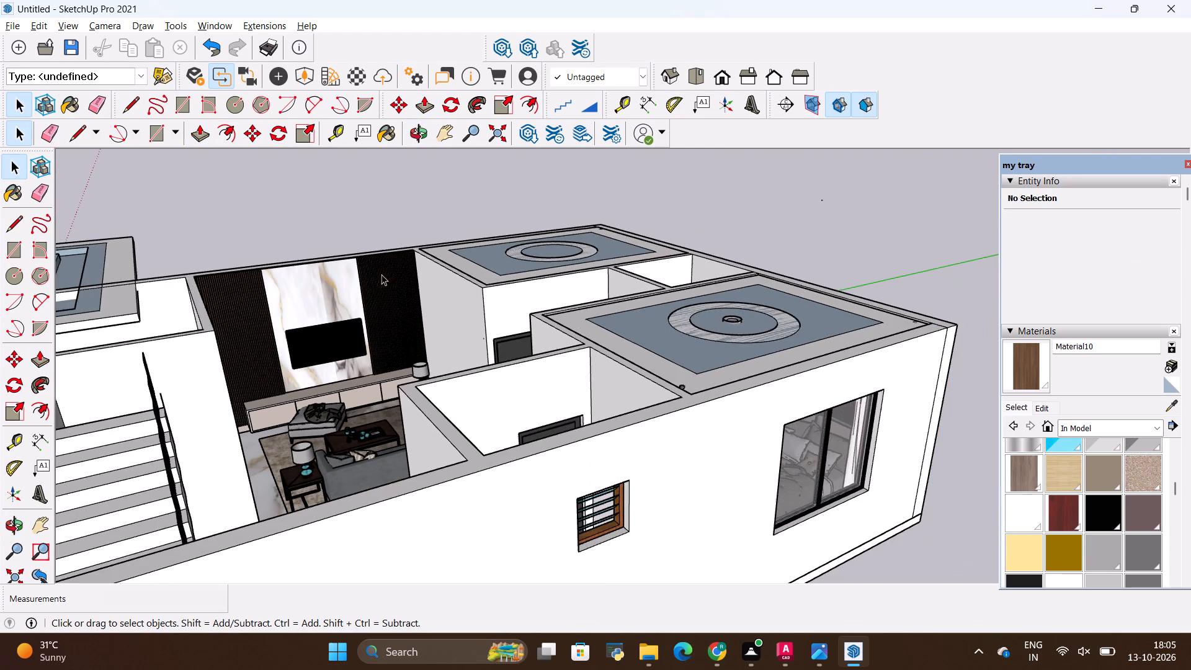
scroll(333, 382, "up", 11)
middle_click_drag(501, 393, 461, 435)
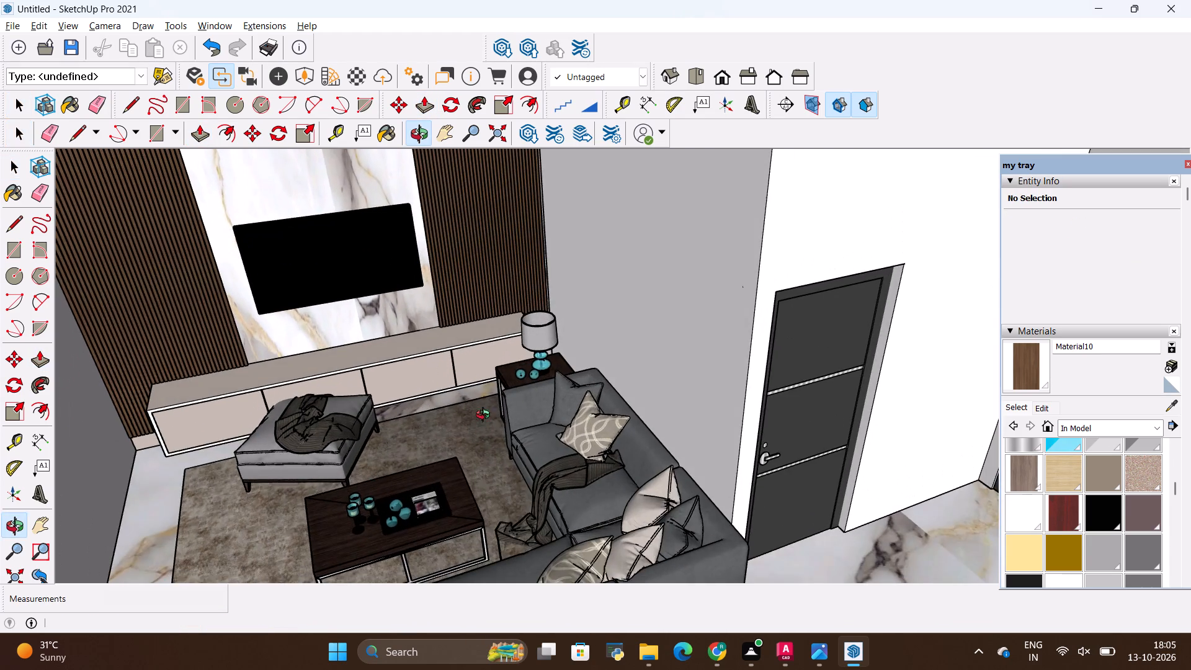
scroll(515, 406, "down", 9)
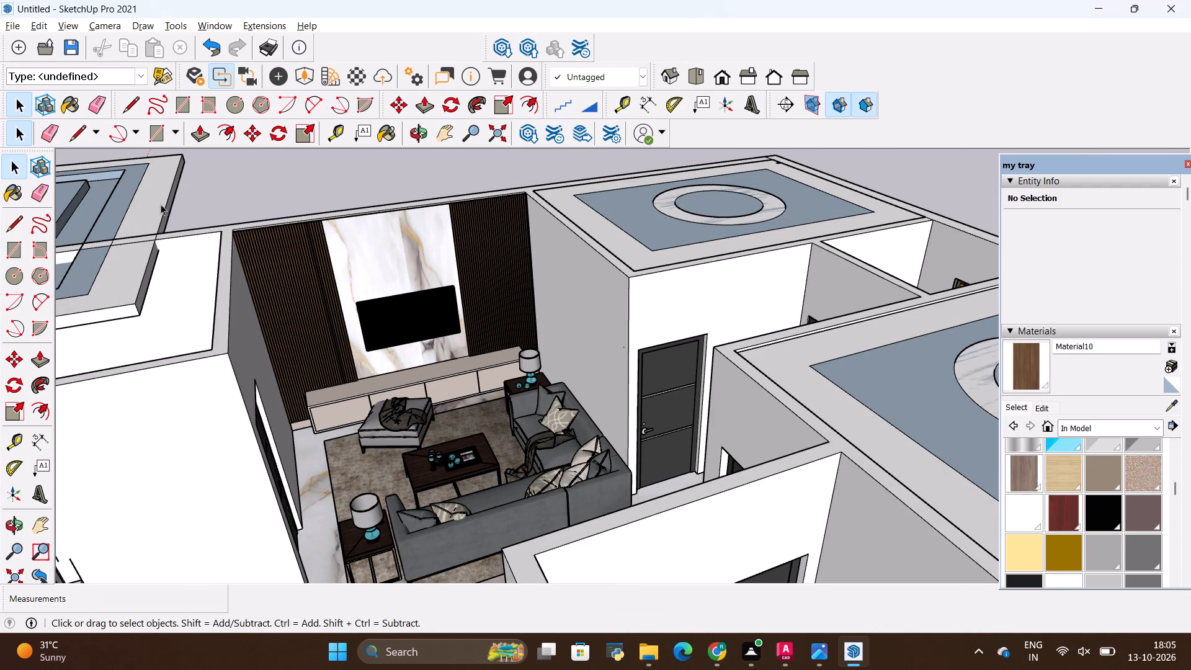
Start a file import and look through the Downloads folder for a decor model for the living room.
left_click(7, 22)
left_click(81, 282)
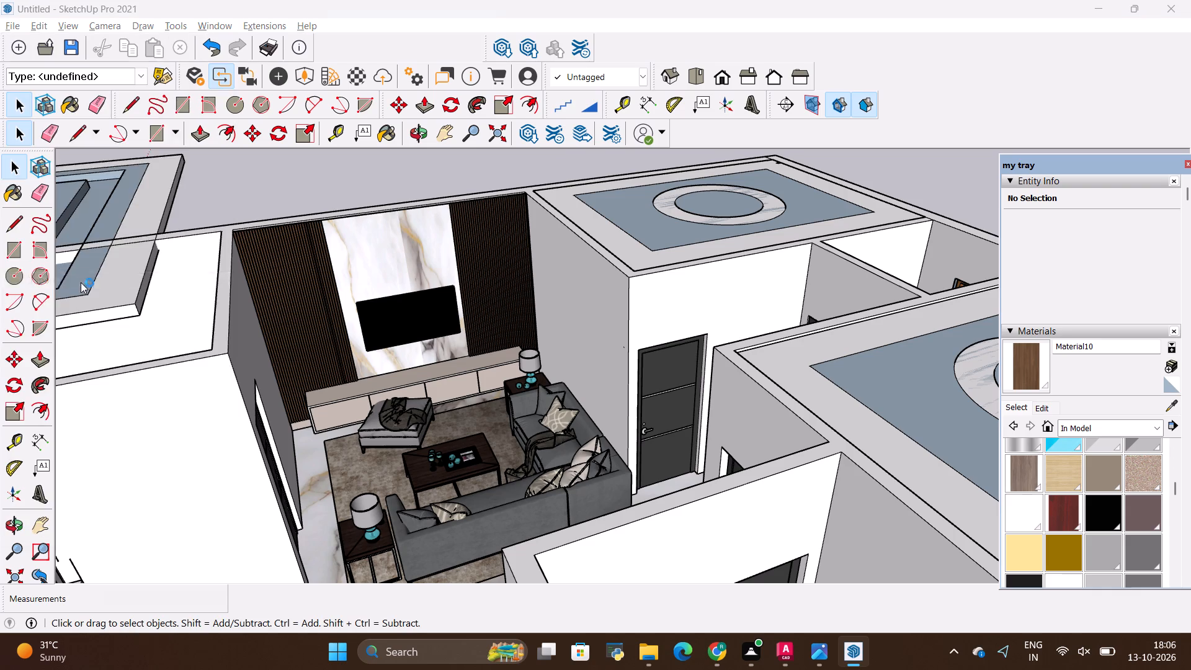
scroll(372, 262, "down", 3)
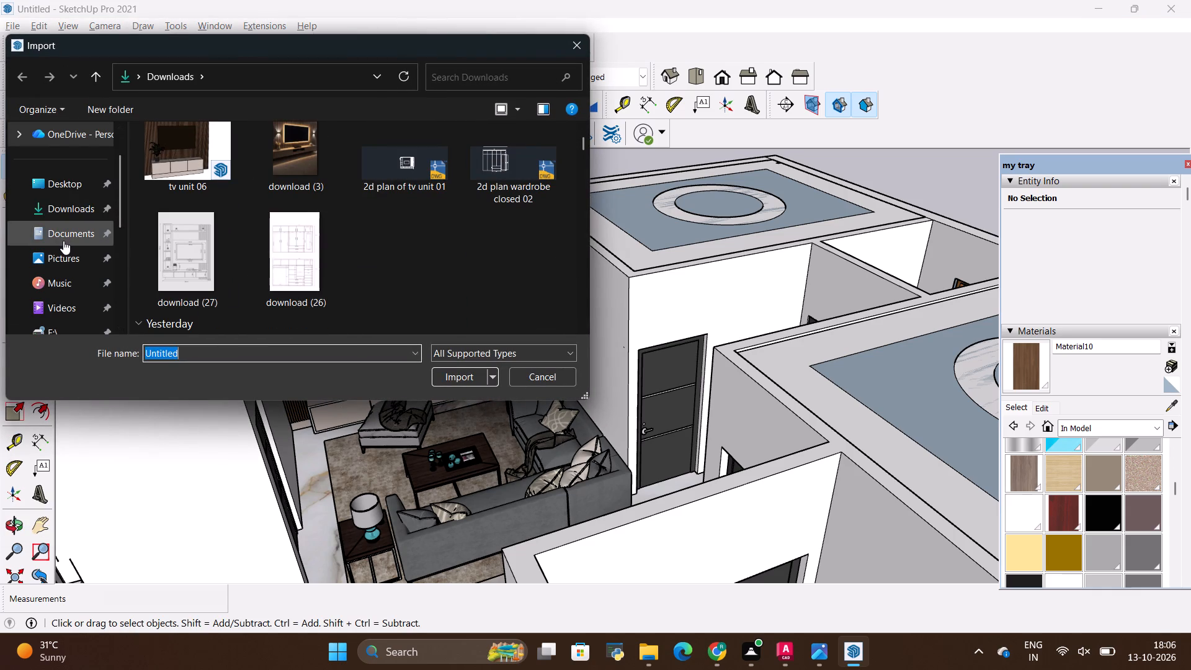
scroll(321, 248, "up", 5)
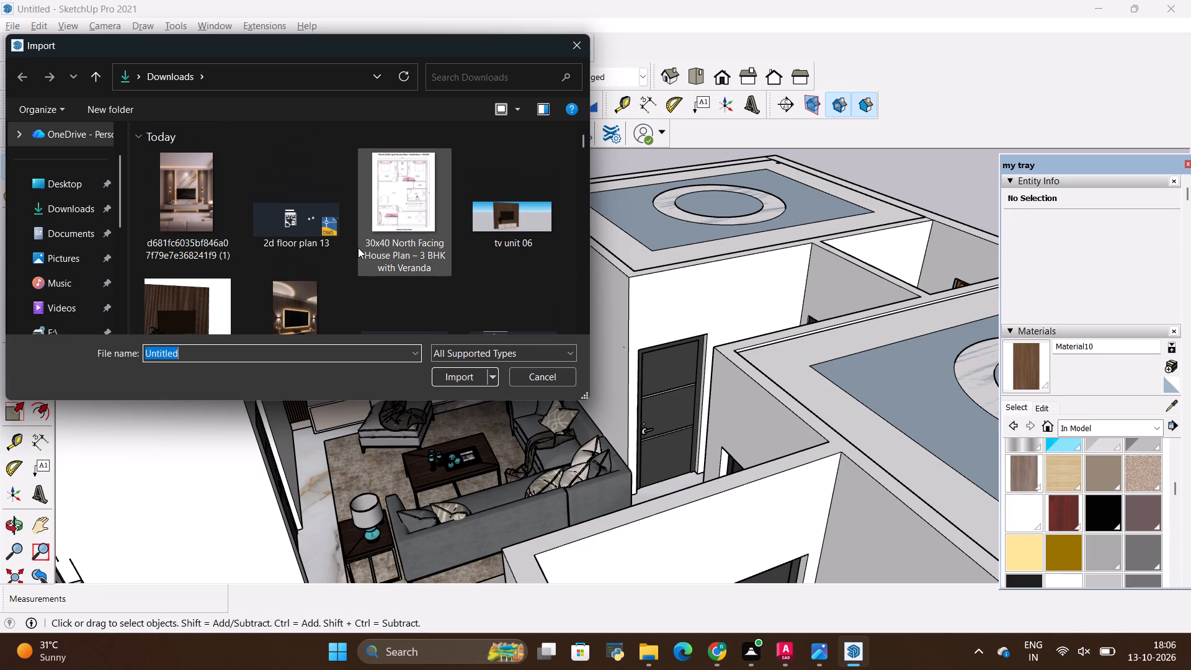
scroll(359, 262, "down", 8)
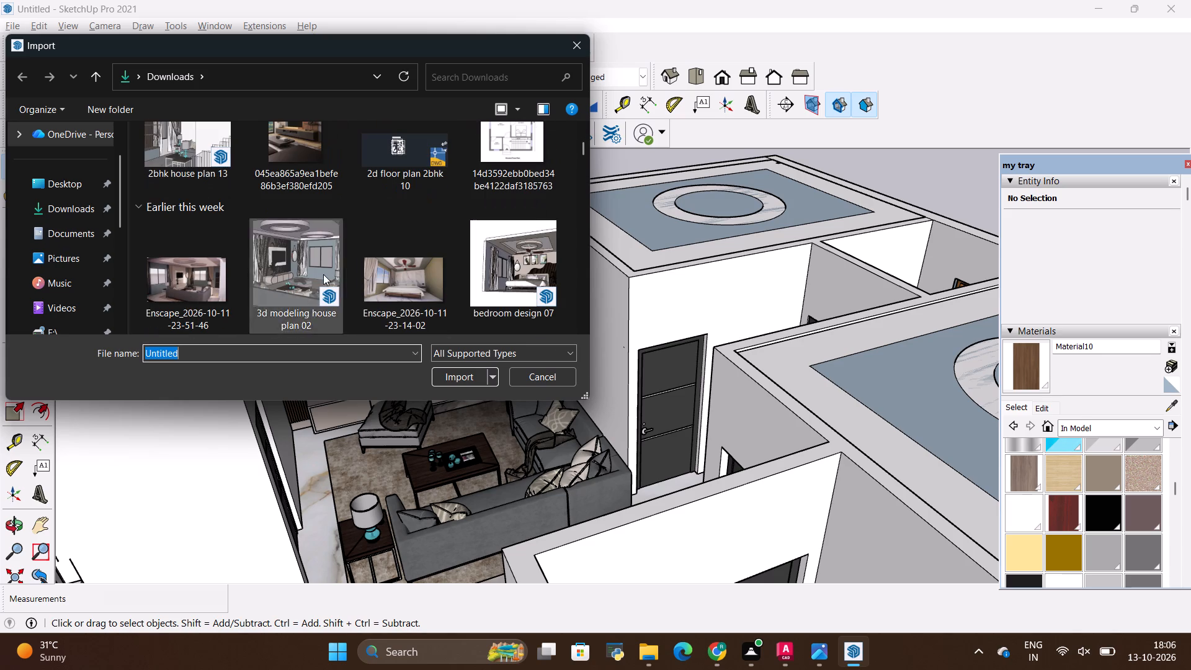
left_click(69, 207)
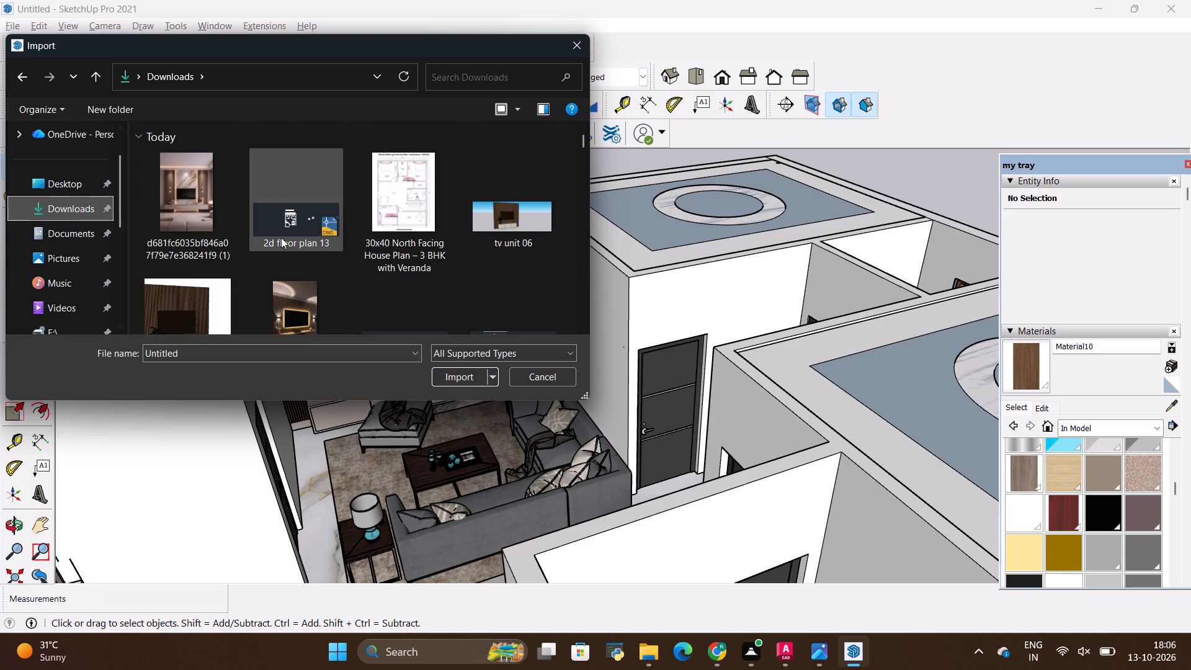
scroll(300, 238, "down", 9)
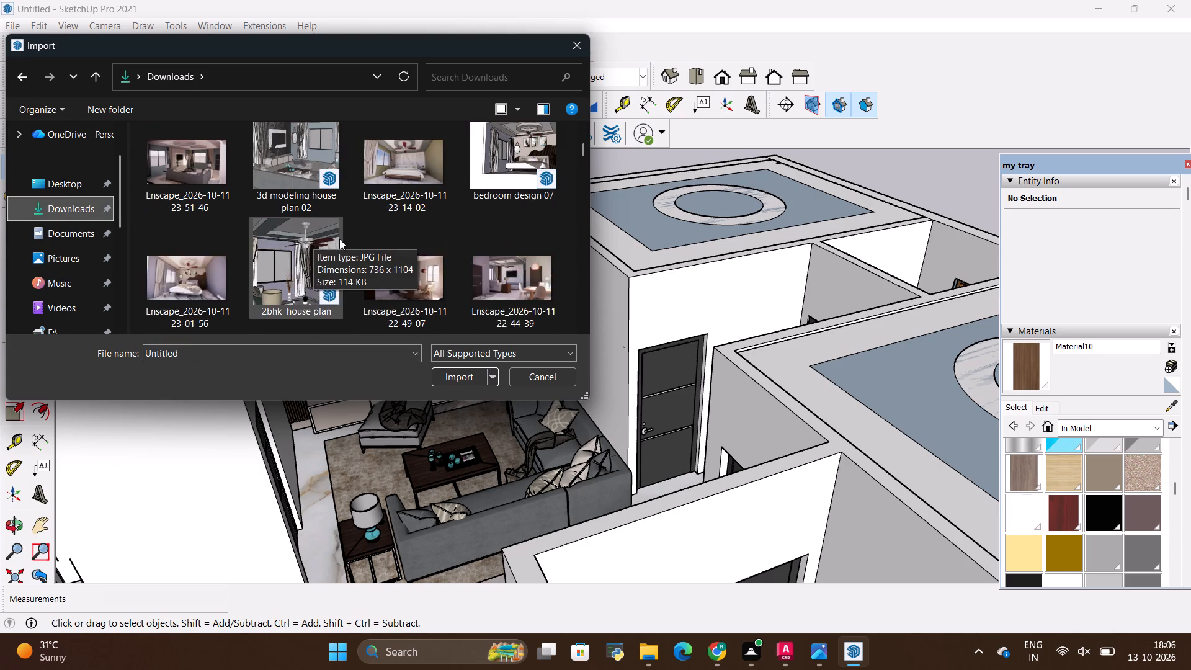
scroll(339, 239, "down", 7)
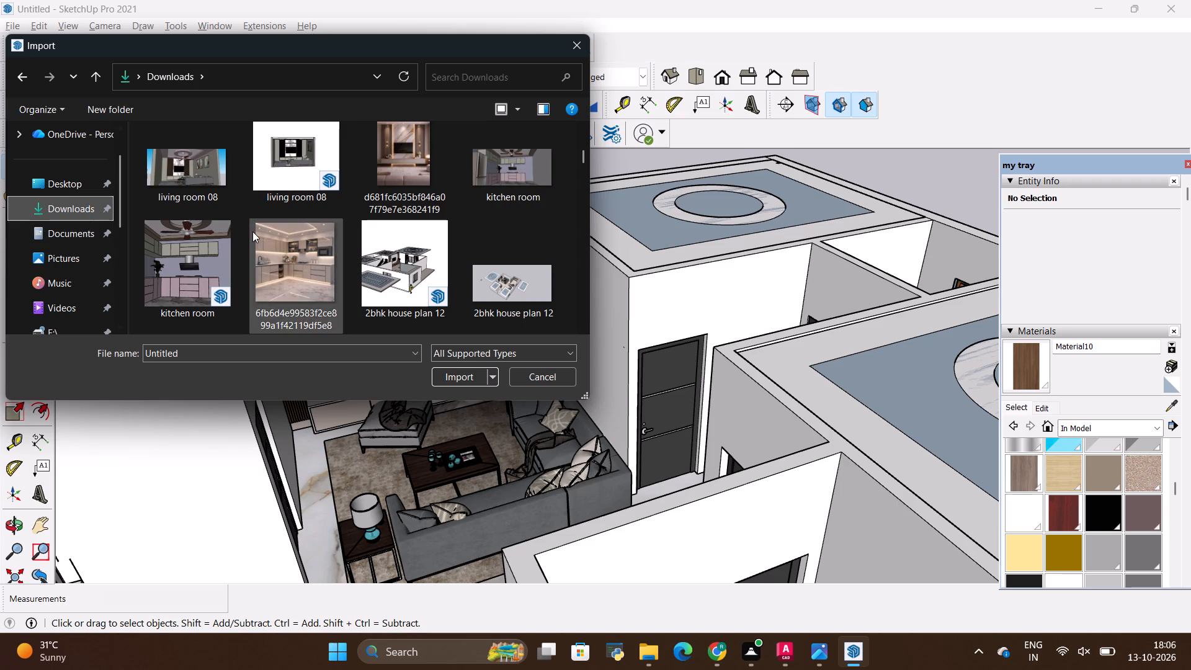
scroll(253, 230, "down", 9)
scroll(263, 232, "up", 2)
scroll(324, 248, "down", 3)
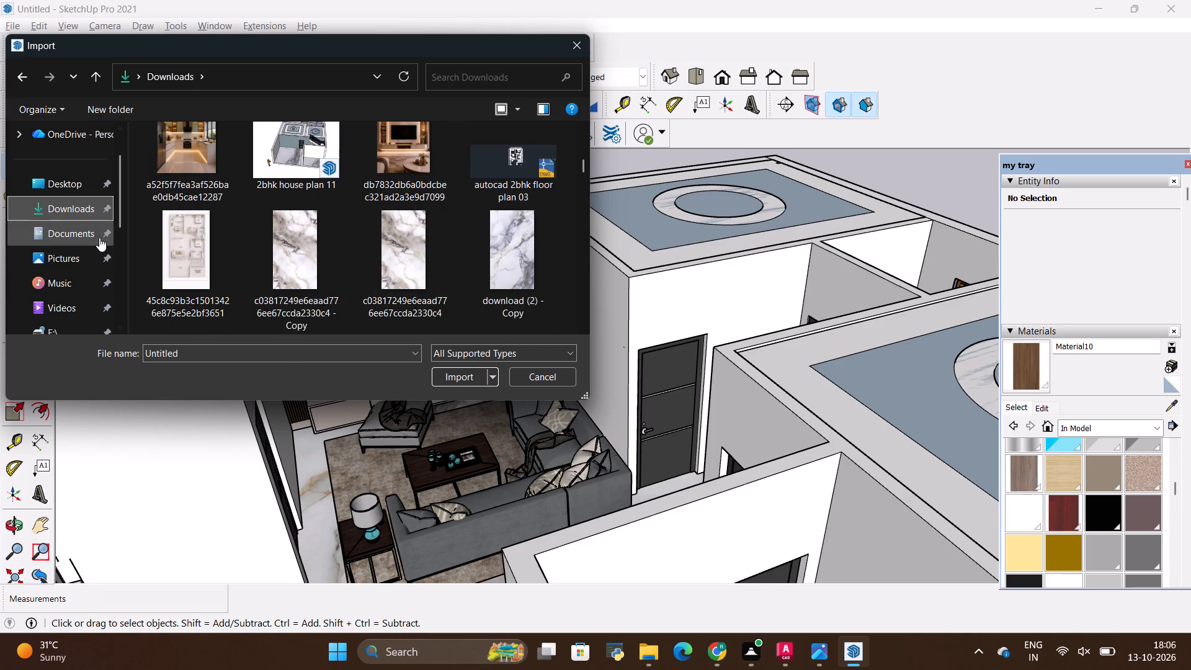
left_click(77, 240)
left_click(71, 208)
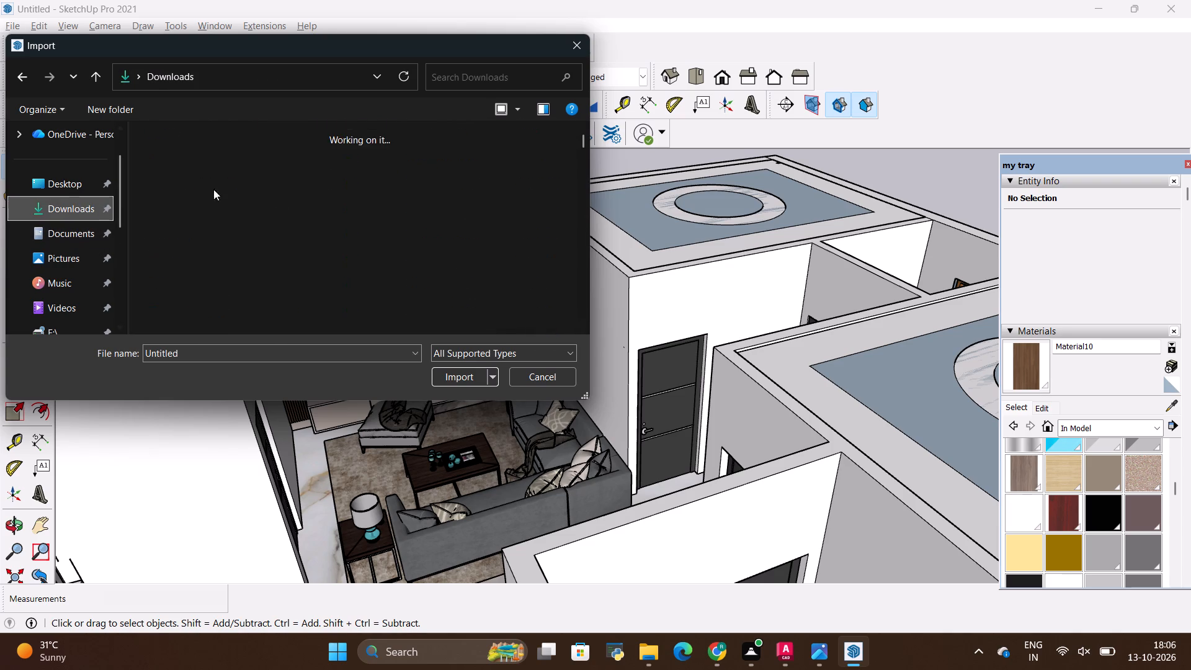
scroll(292, 215, "down", 10)
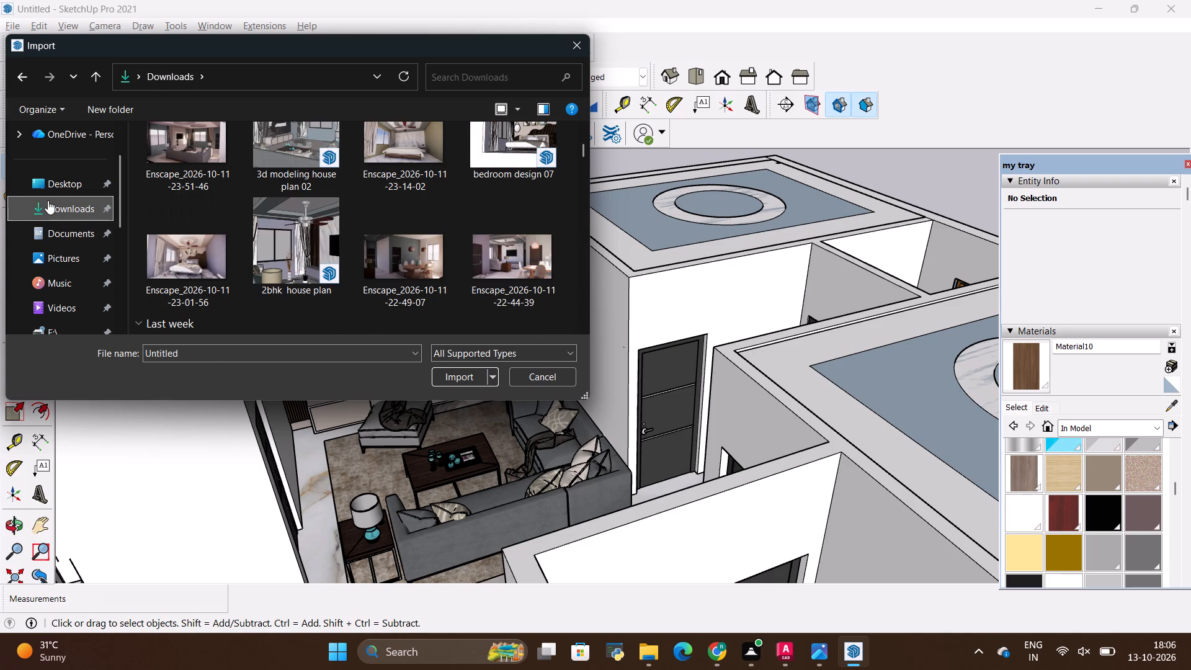
left_click(53, 207)
scroll(269, 226, "down", 11)
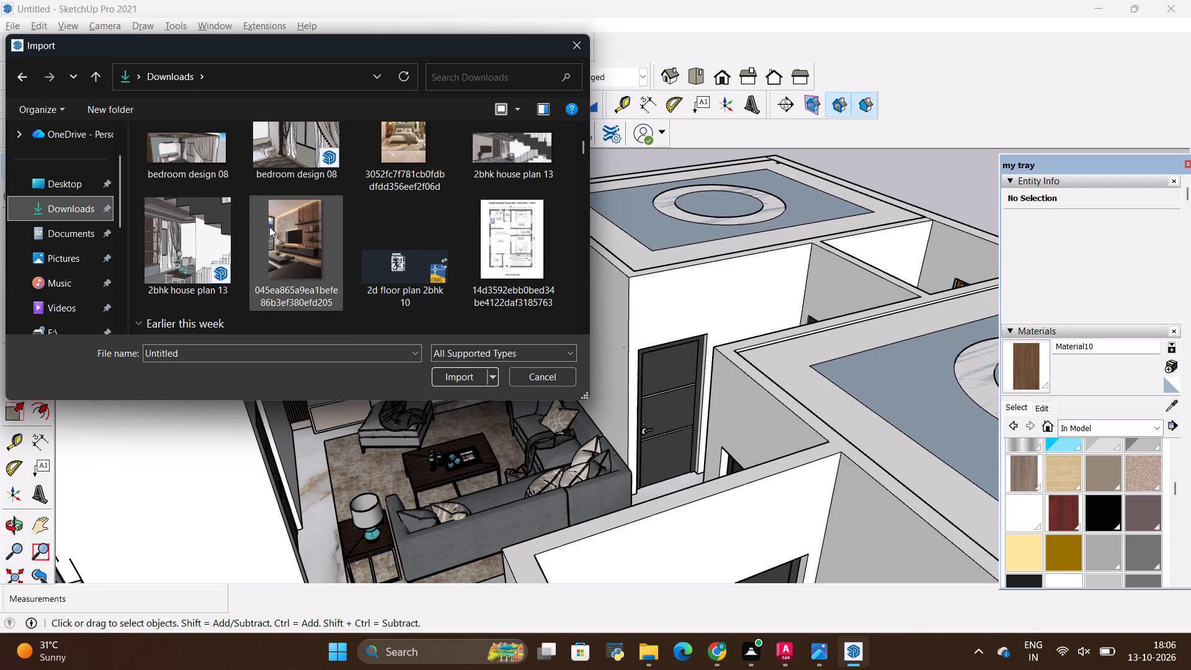
scroll(269, 226, "down", 20)
scroll(269, 226, "down", 11)
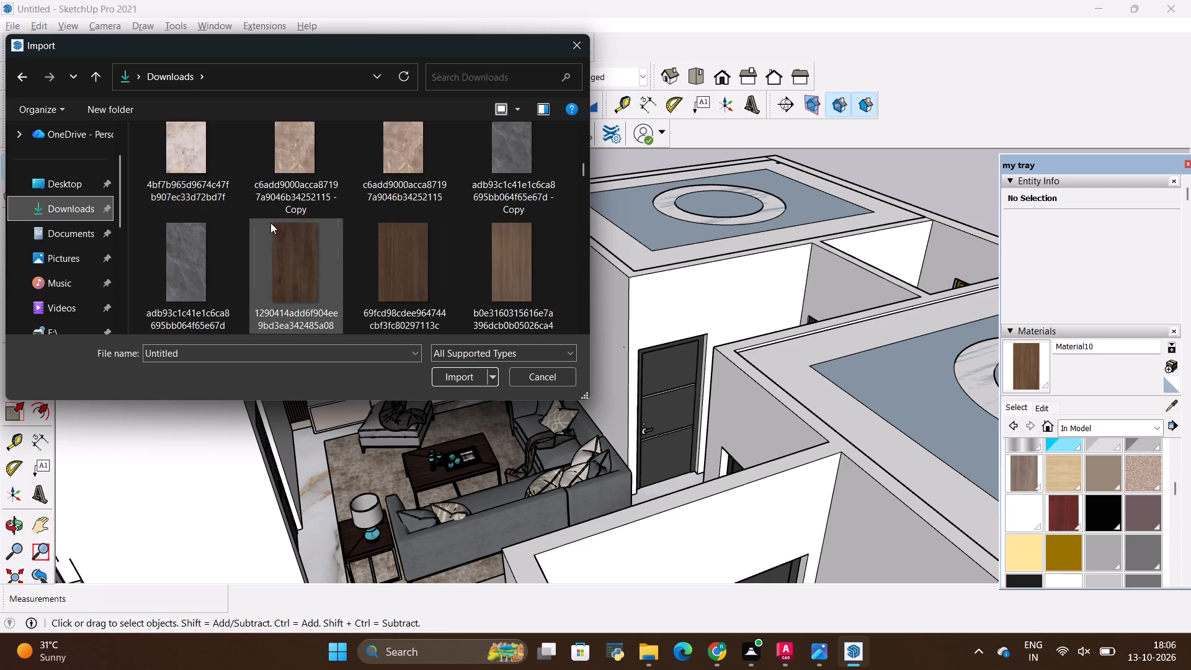
scroll(270, 223, "down", 20)
scroll(270, 223, "down", 11)
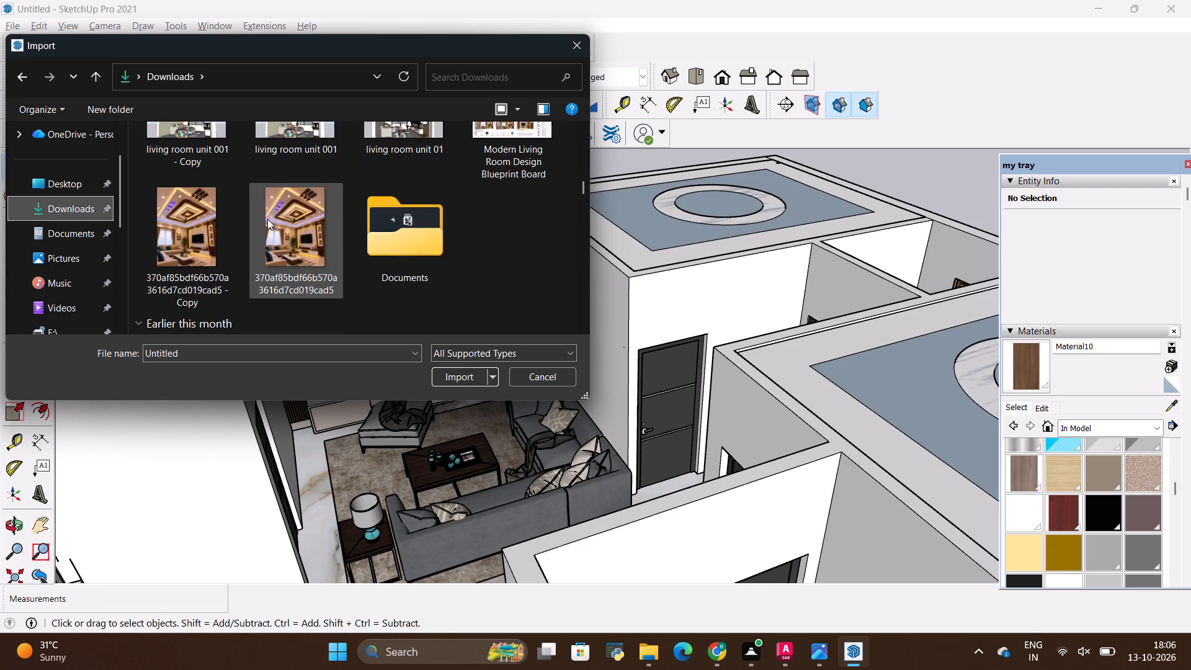
scroll(267, 219, "down", 10)
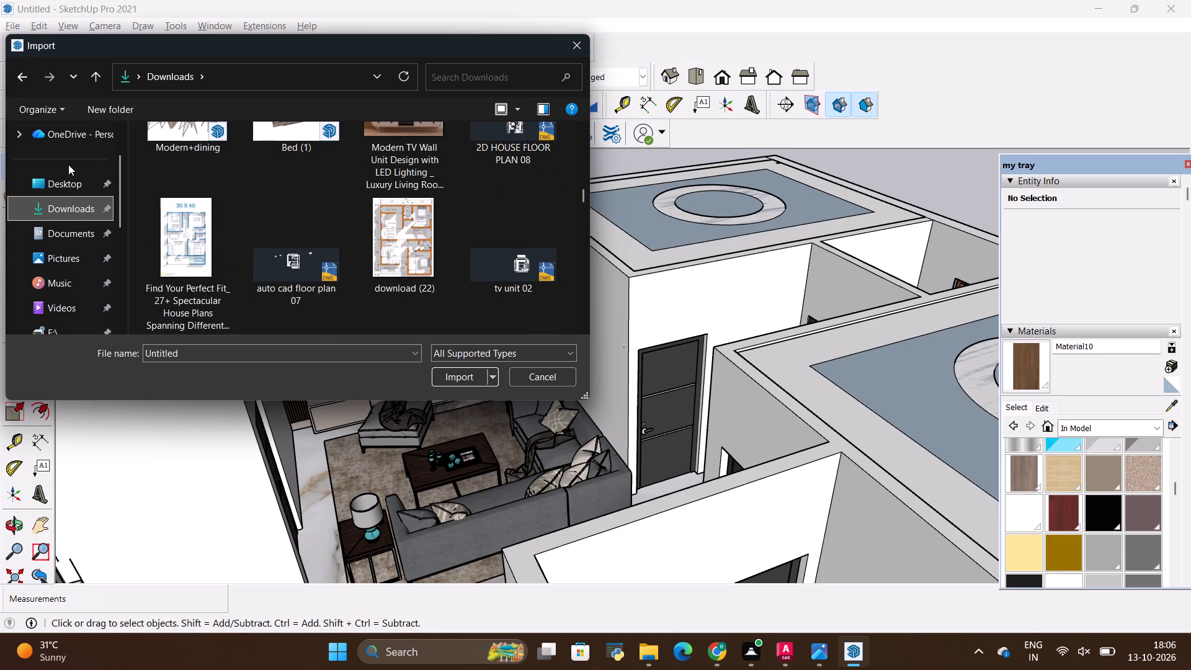
scroll(65, 178, "up", 8)
scroll(74, 207, "down", 3)
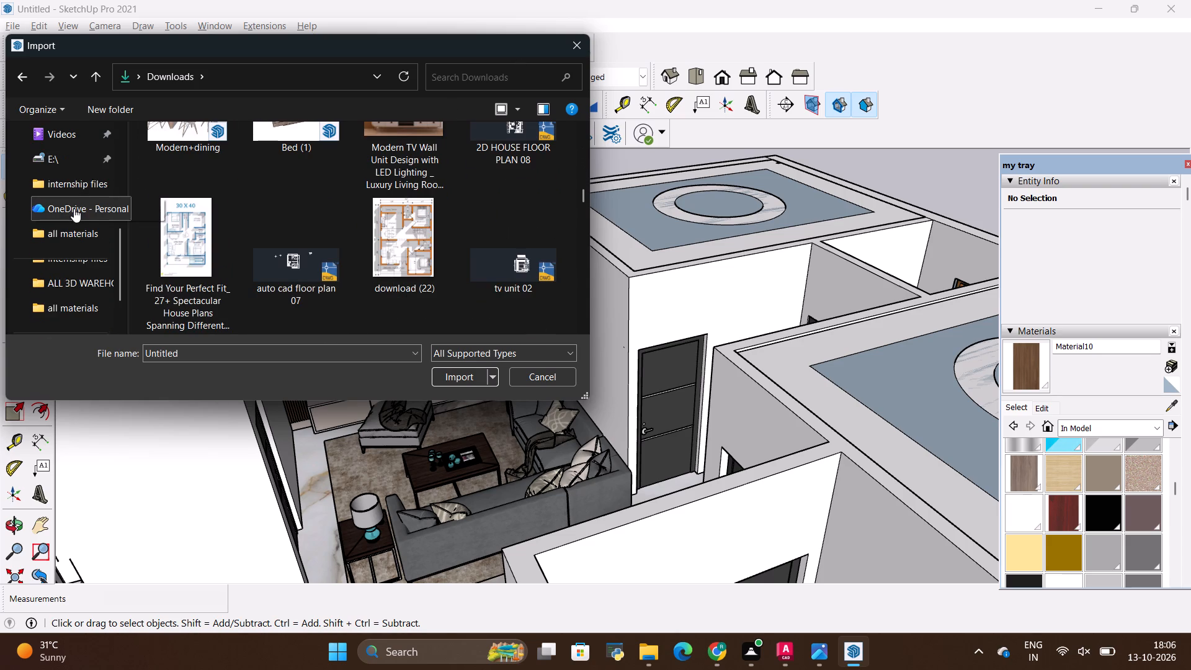
Import the SKT_Nearly Natural 5' Kentia Palm Silk Tree model from ALL 3D WAREHOUSE ITEMS and place it on the TV console's near end.
left_click(72, 234)
scroll(72, 231, "up", 3)
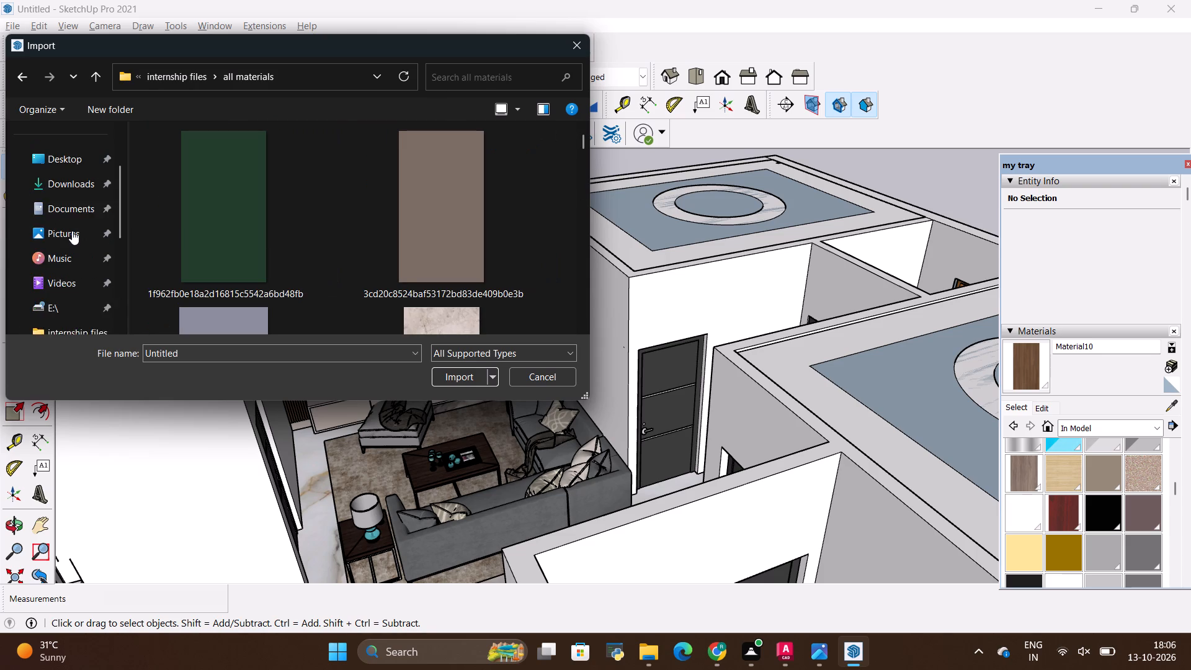
scroll(72, 231, "up", 3)
scroll(69, 250, "down", 6)
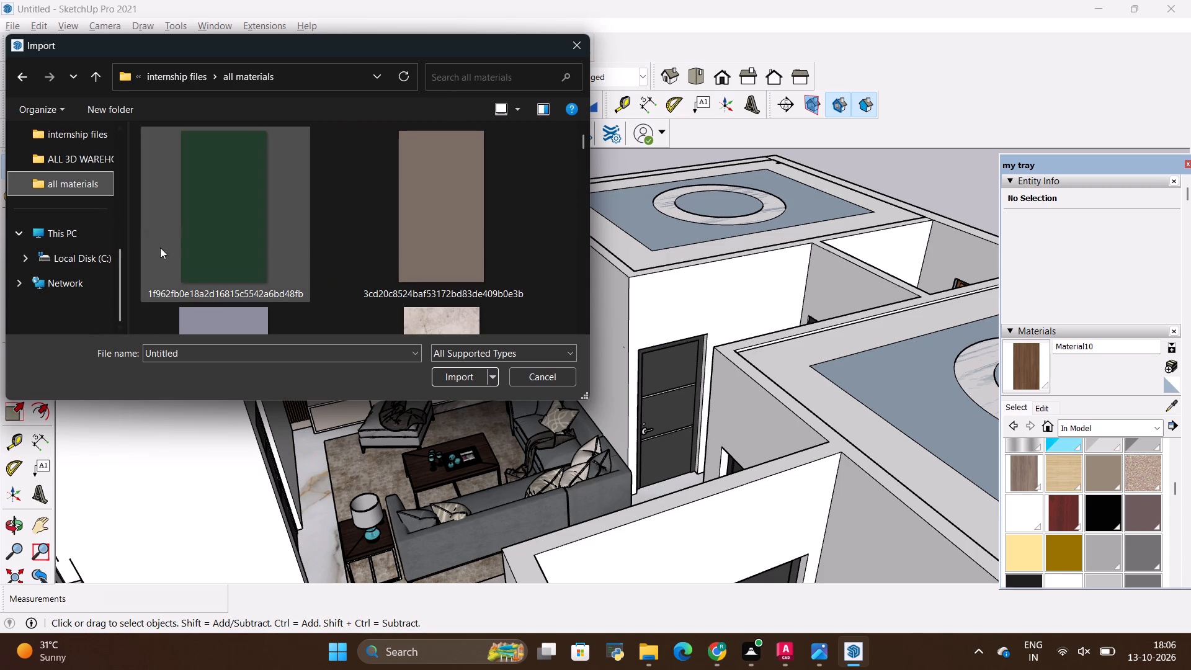
scroll(76, 240, "down", 2)
left_click(66, 164)
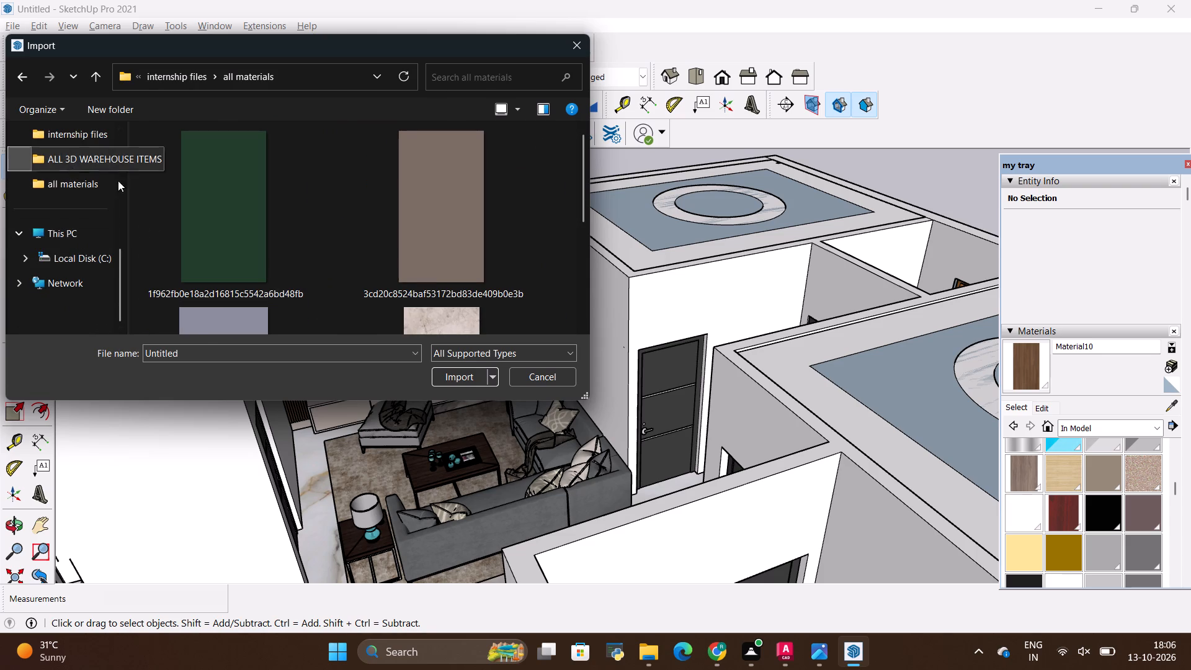
scroll(348, 229, "down", 4)
left_click(346, 278)
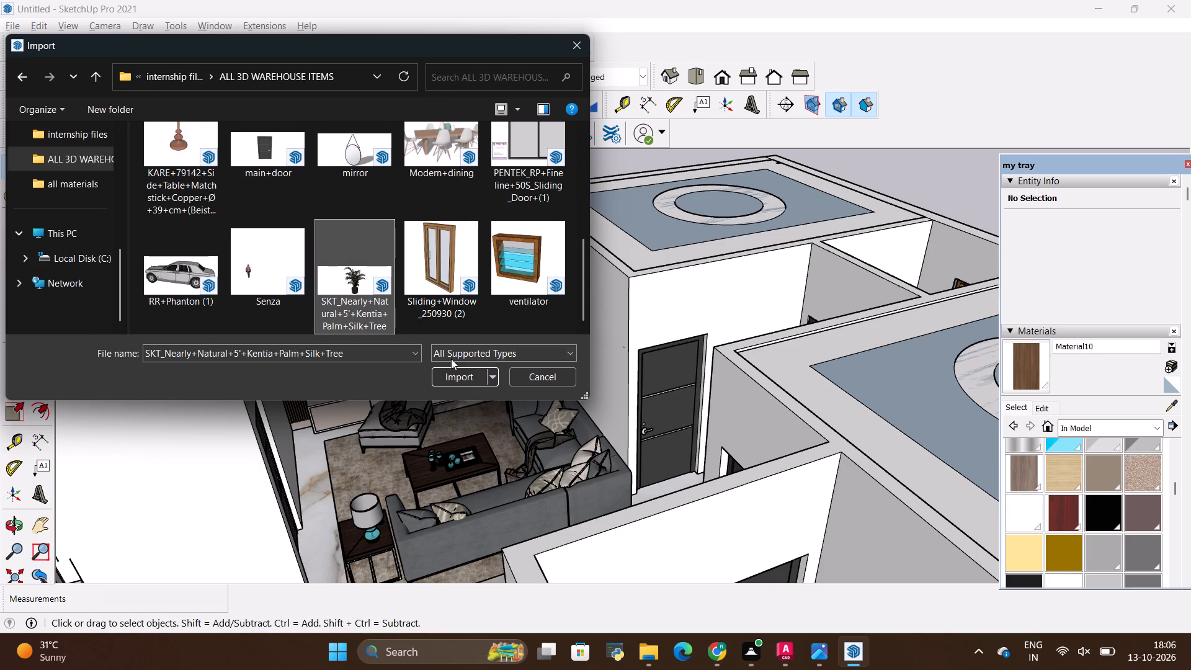
left_click(457, 382)
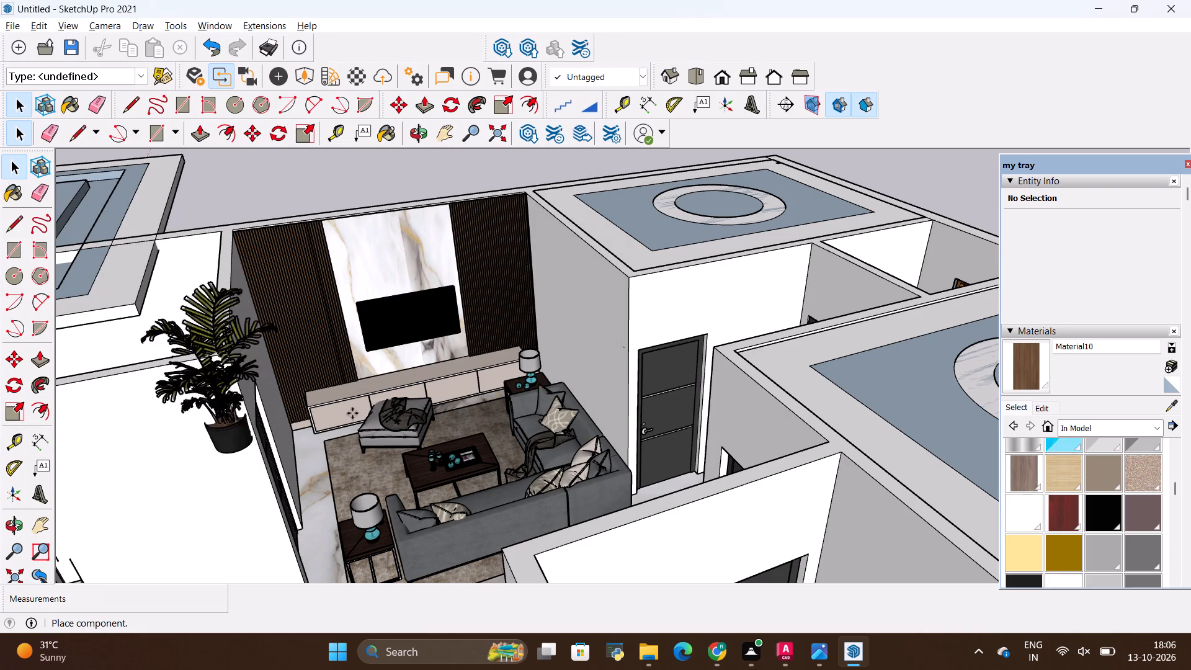
scroll(320, 387, "up", 12)
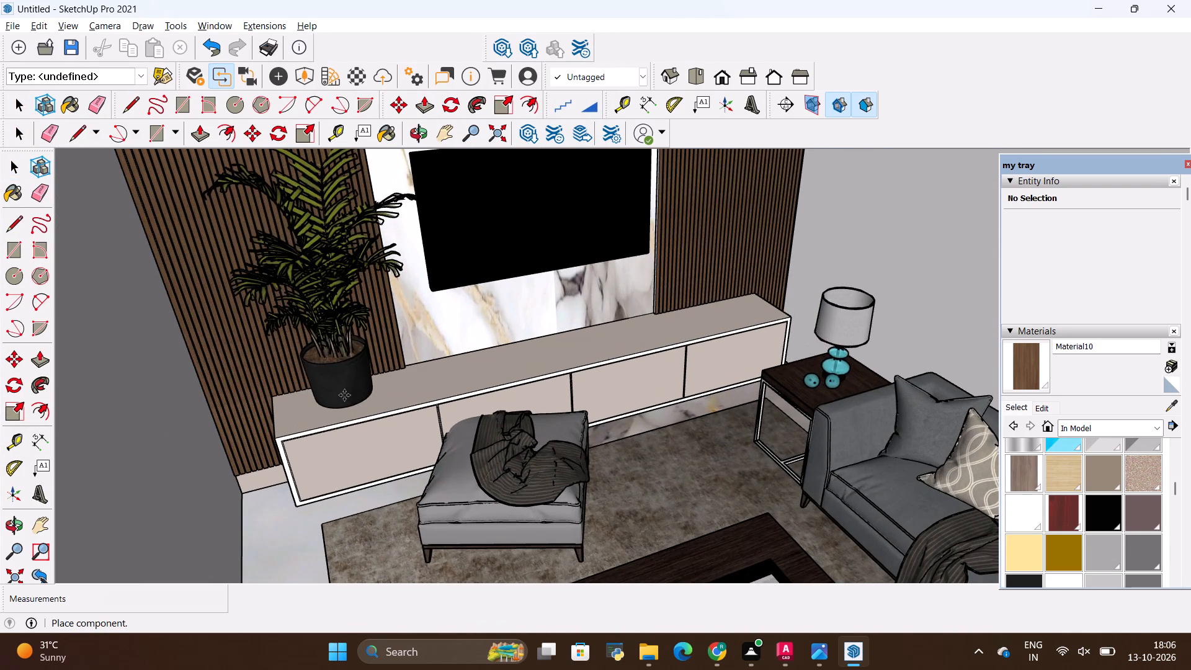
left_click(347, 408)
scroll(399, 426, "down", 5)
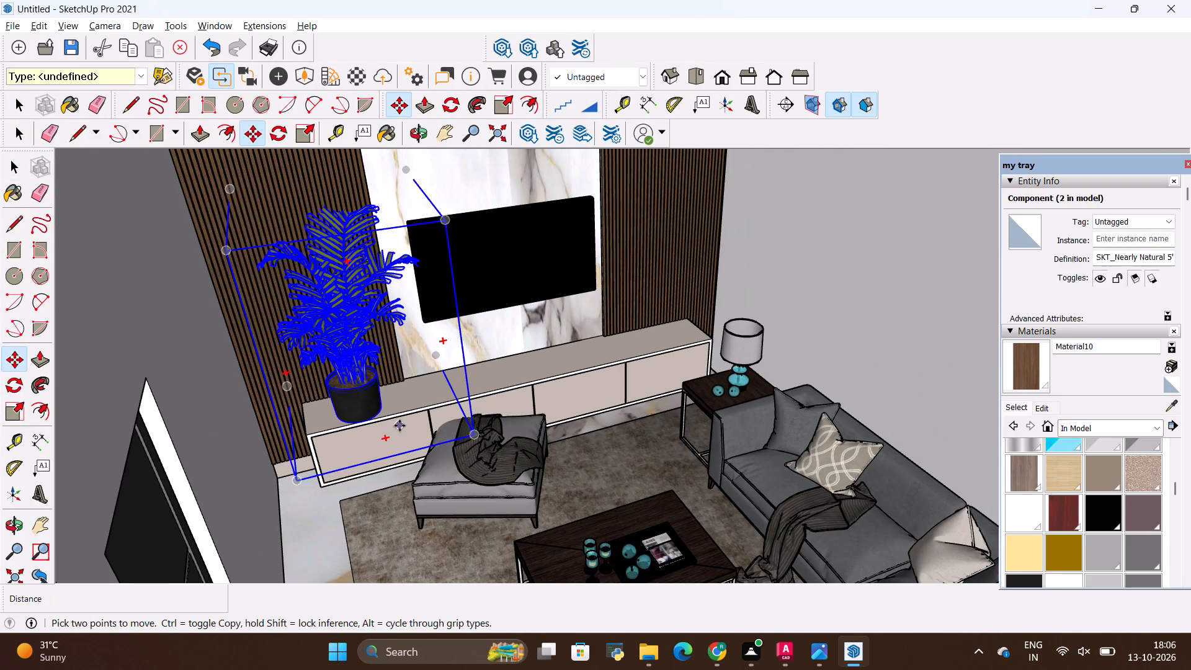
Scale the potted palm on the TV console down uniformly, first to about 0.85 and again to about 0.67.
key("s")
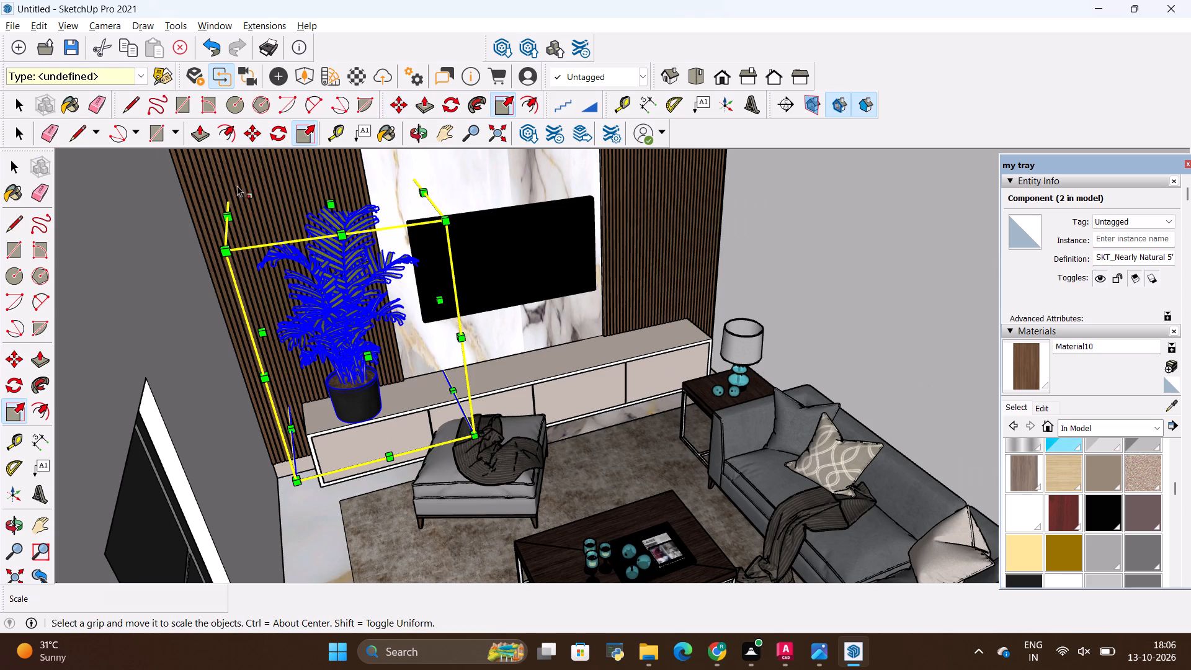
left_click(229, 188)
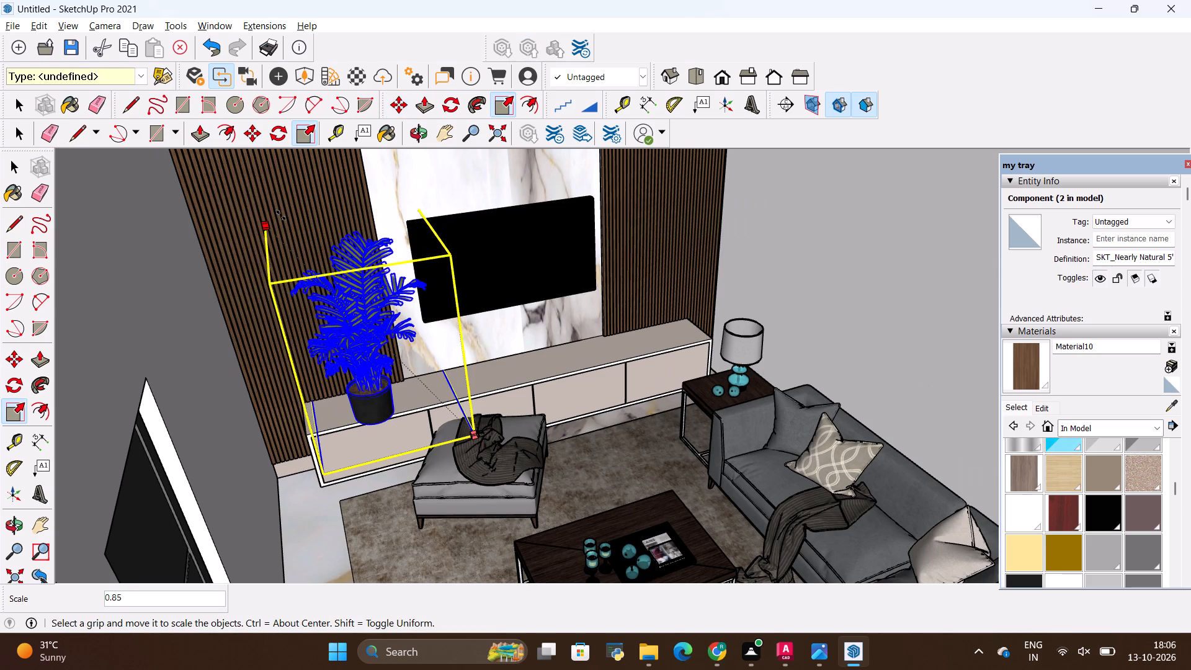
left_click(282, 216)
left_click(448, 257)
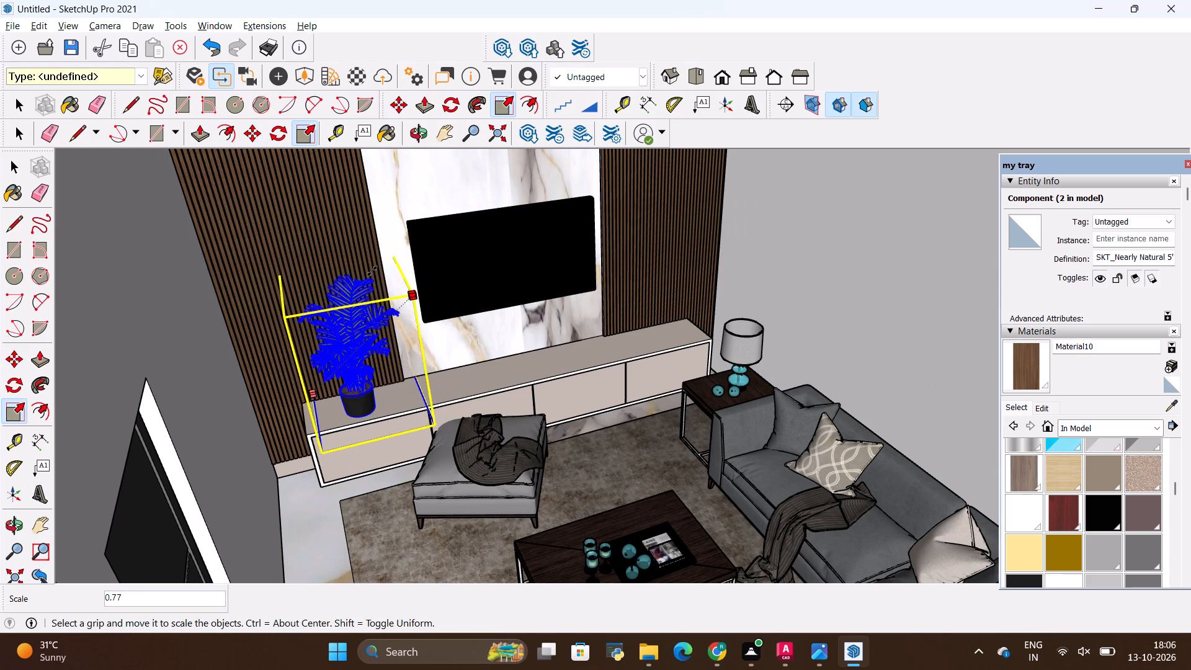
key("space")
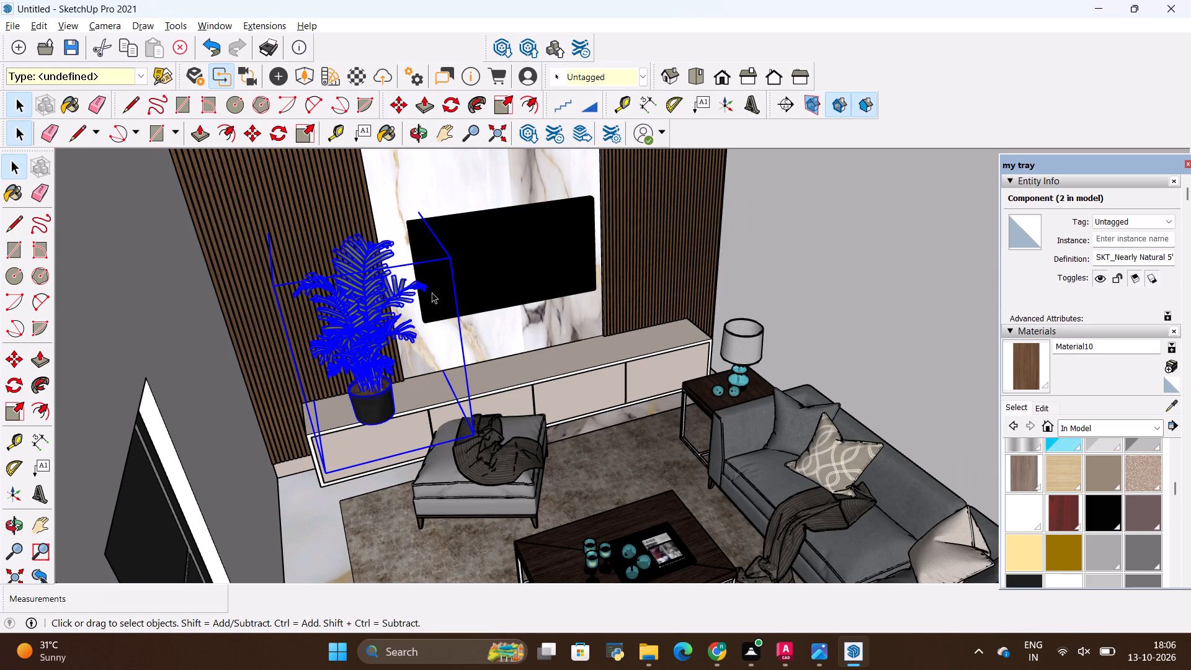
key("s")
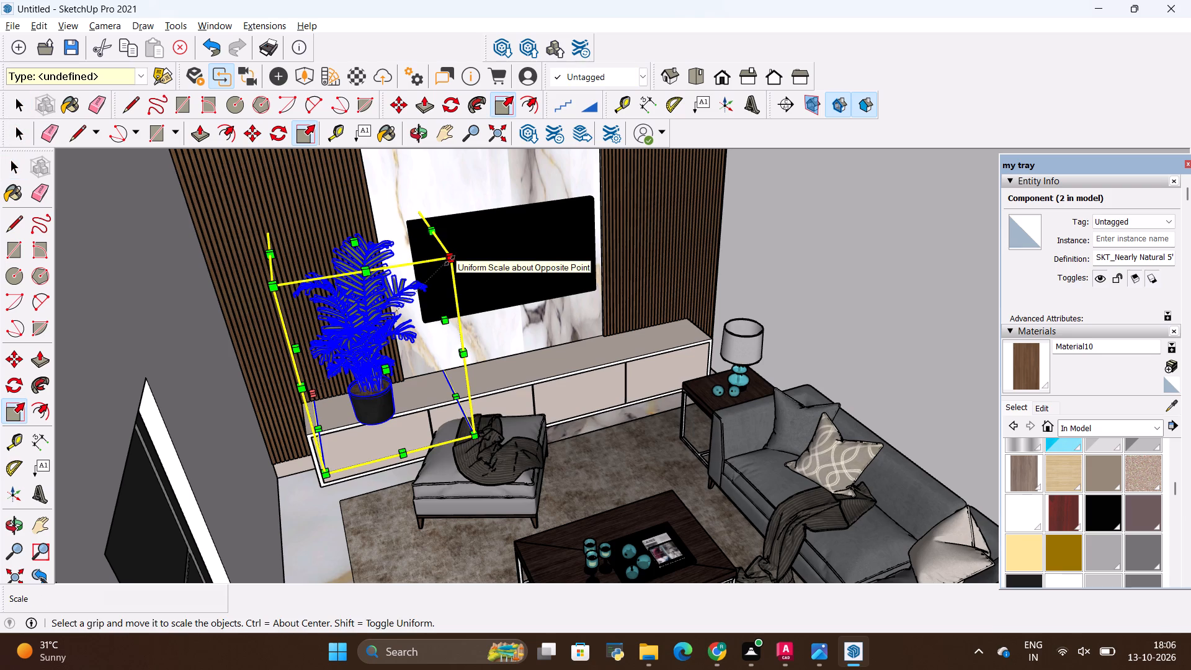
left_click(450, 261)
left_click(373, 288)
key("space")
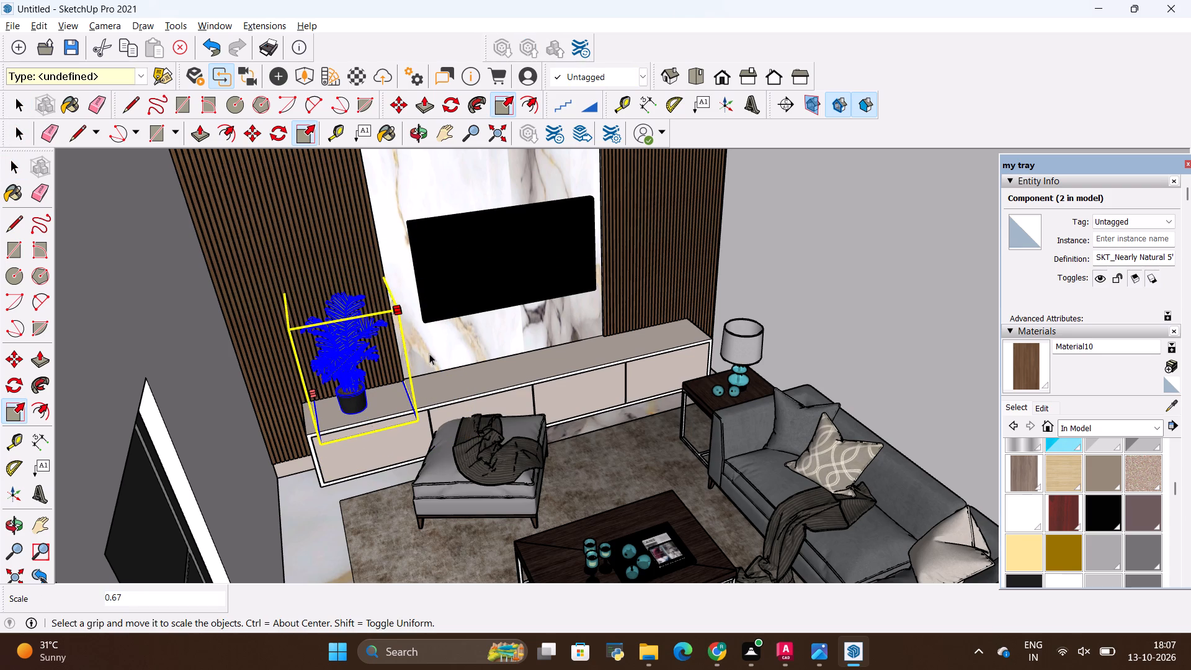
left_click(430, 354)
left_click(292, 537)
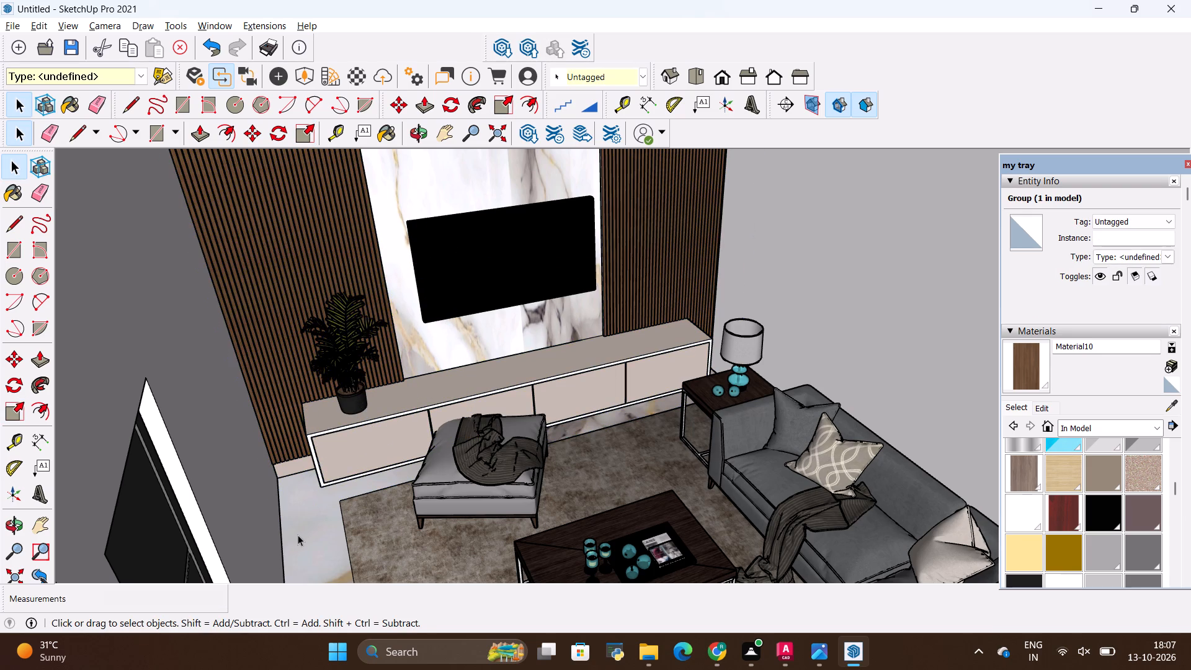
Move the potted palm about 7' 10" along the TV console to its other end, near the side-table lamp.
key("m")
left_click(357, 406)
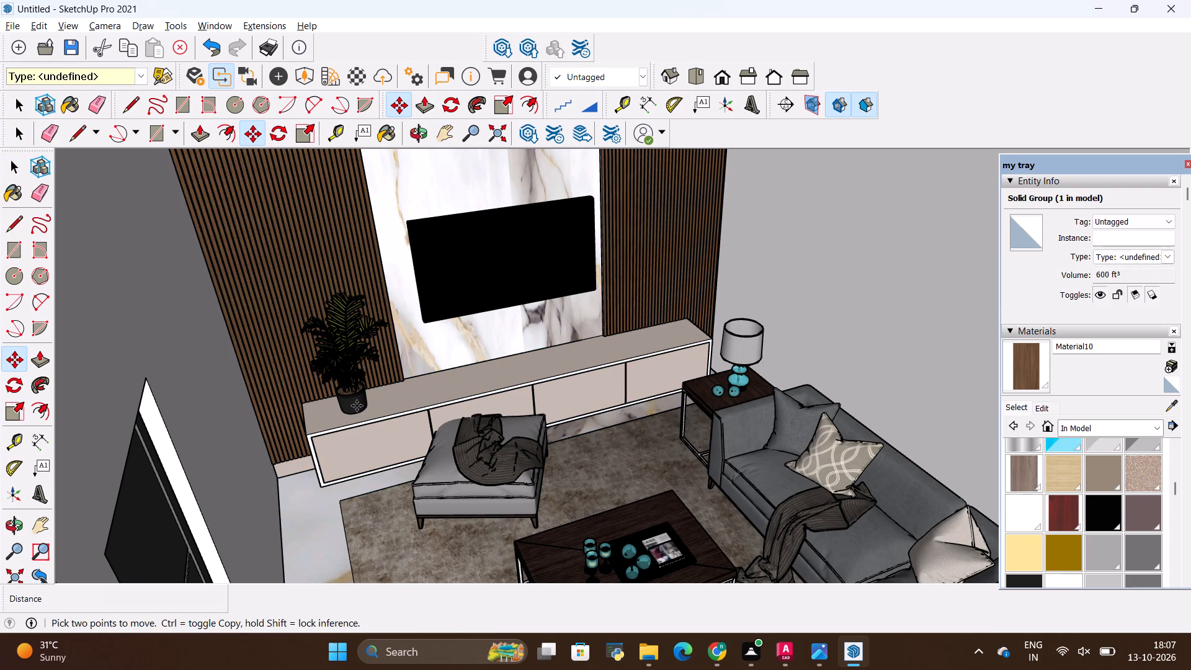
key("space")
left_click(345, 408)
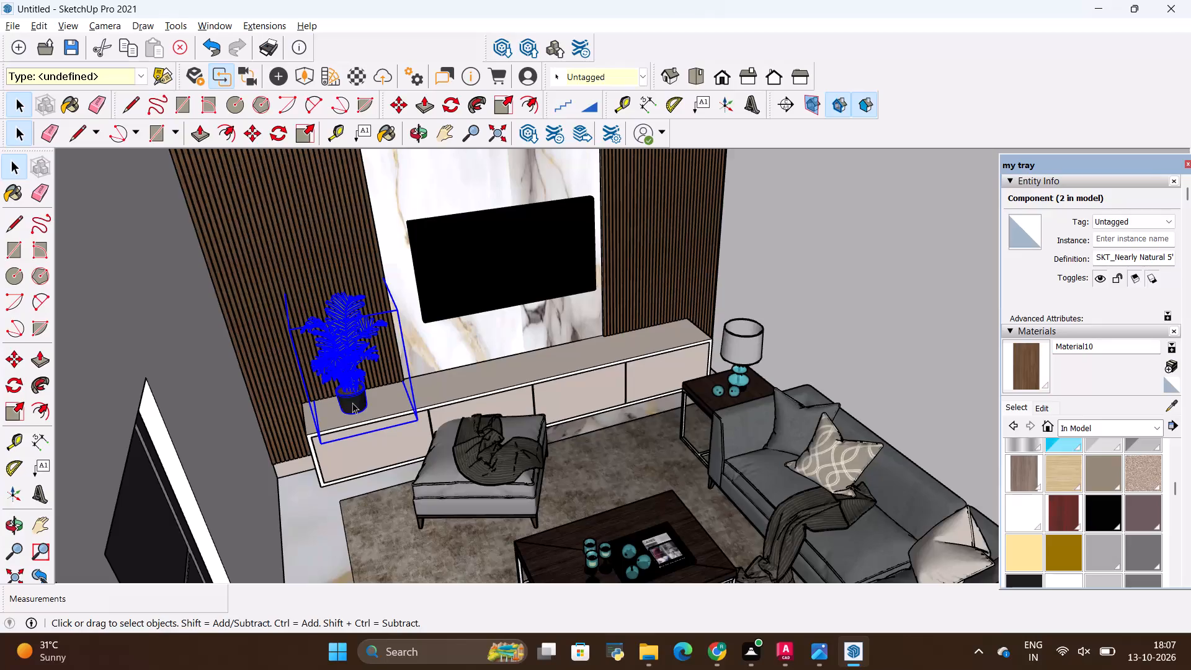
key("m")
left_click(346, 420)
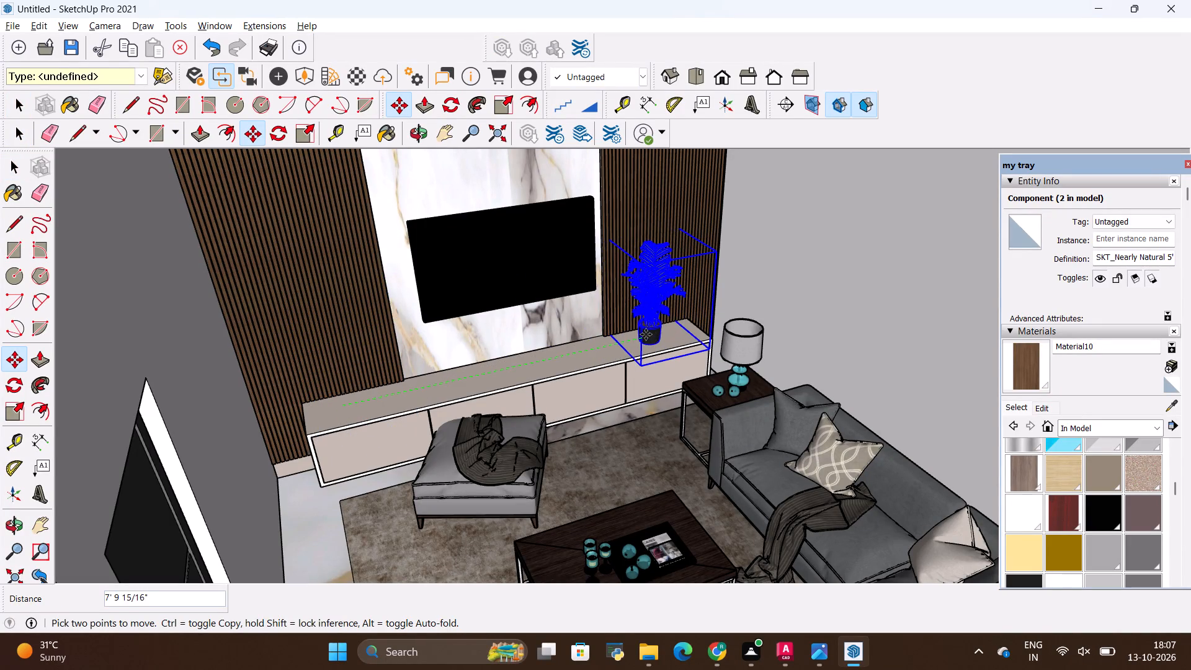
left_click(646, 334)
key("space")
left_click(406, 407)
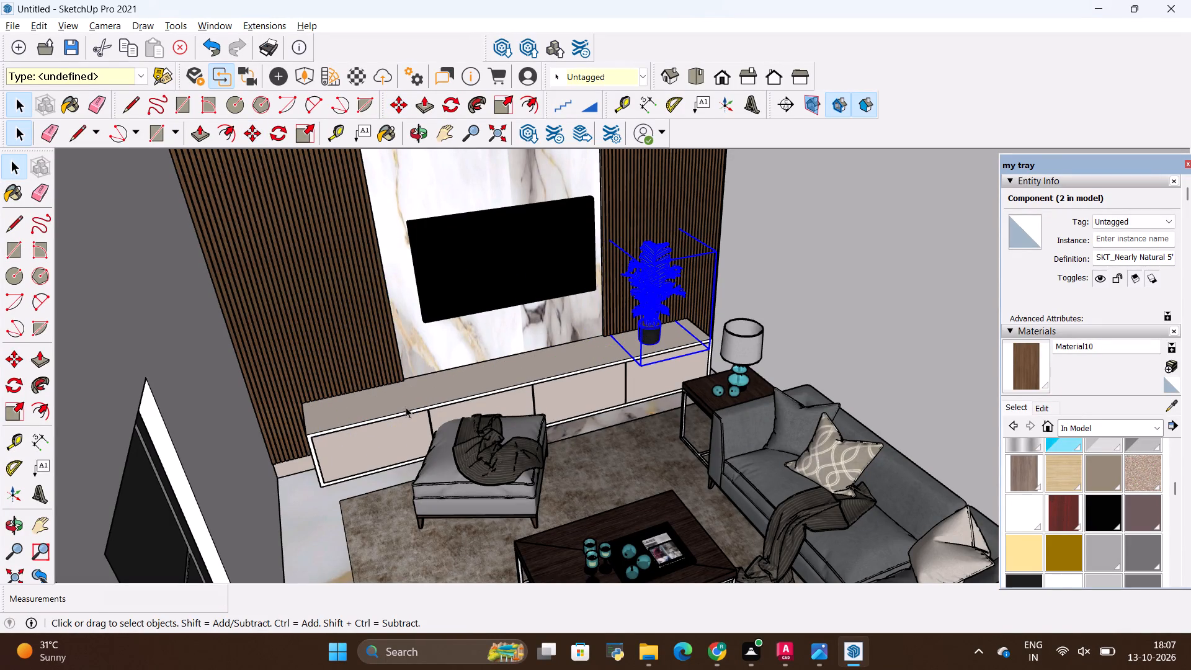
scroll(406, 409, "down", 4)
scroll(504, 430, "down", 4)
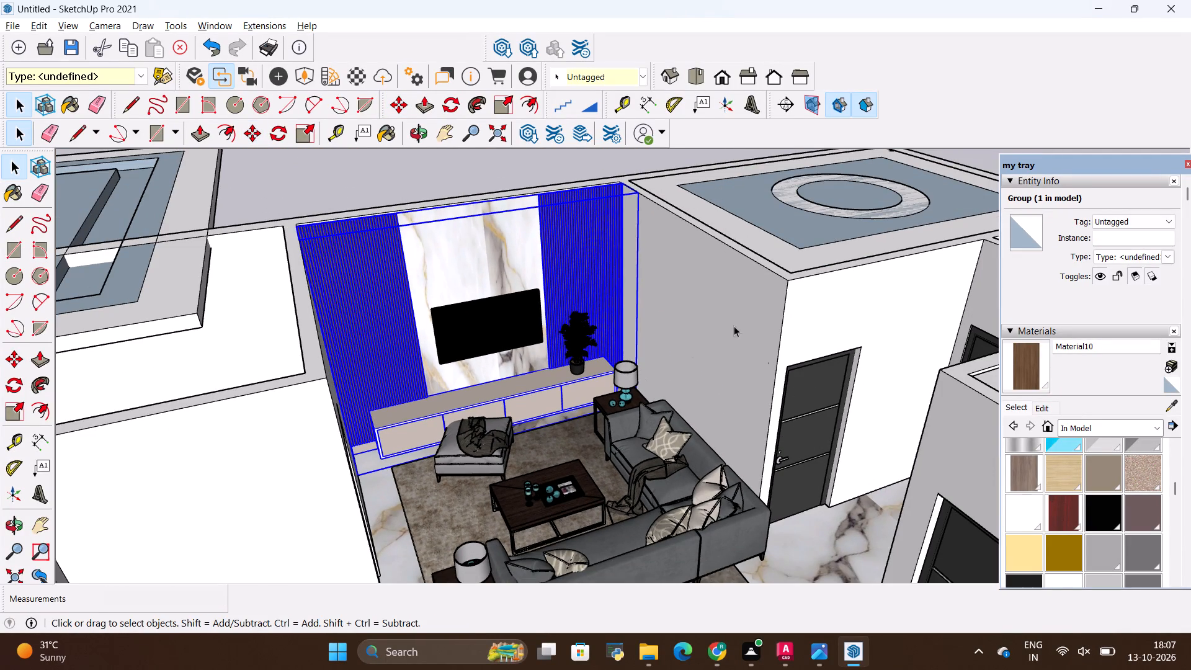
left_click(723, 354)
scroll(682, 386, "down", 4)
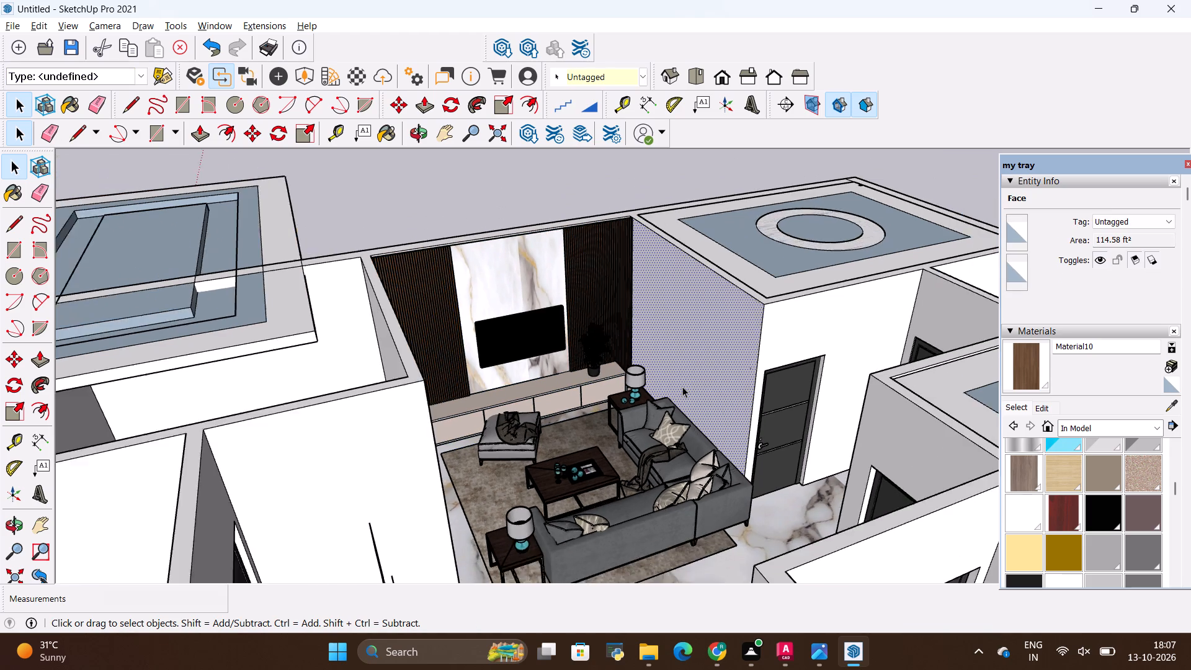
Move the rectangular false ceiling group about 21' 10" from beside the house onto the living room, aligning its corner with the room's wall corner.
scroll(682, 386, "down", 4)
middle_click_drag(636, 425, 503, 403)
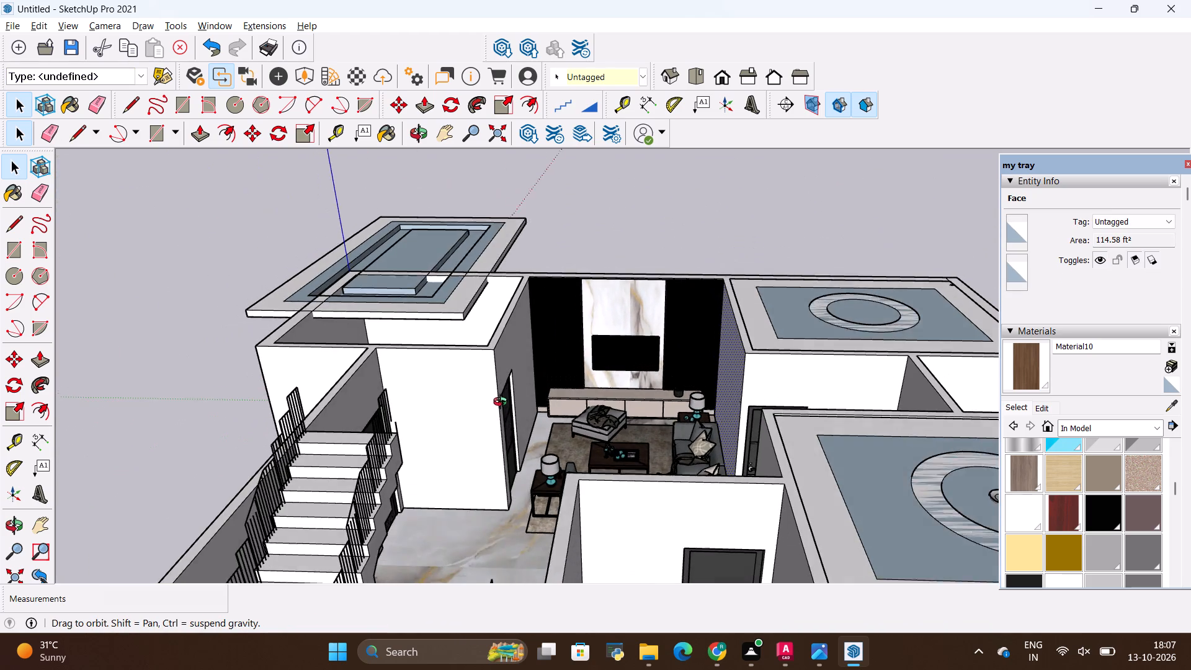
middle_click_drag(503, 403, 720, 431)
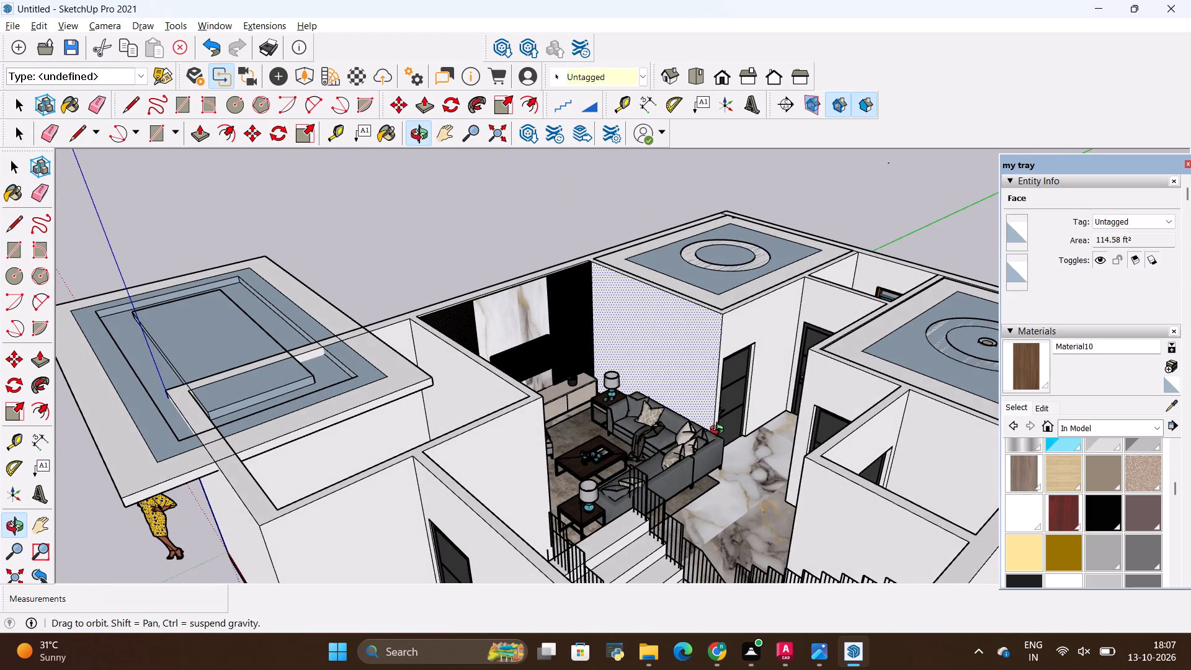
middle_click_drag(720, 431, 597, 462)
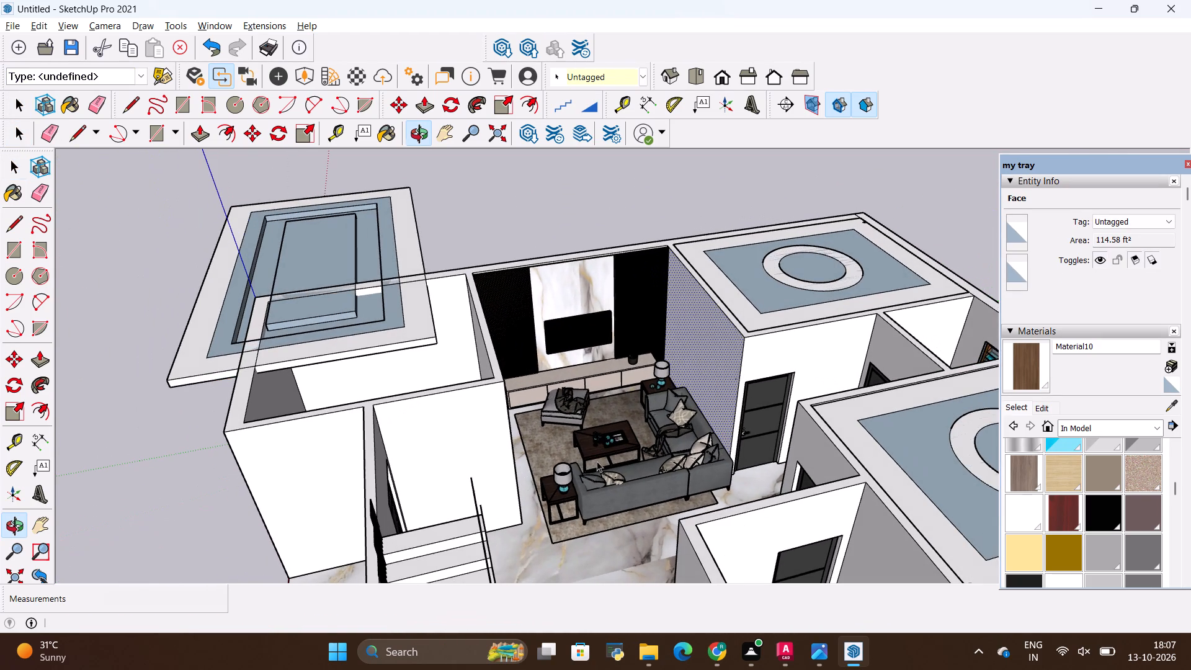
left_click(412, 336)
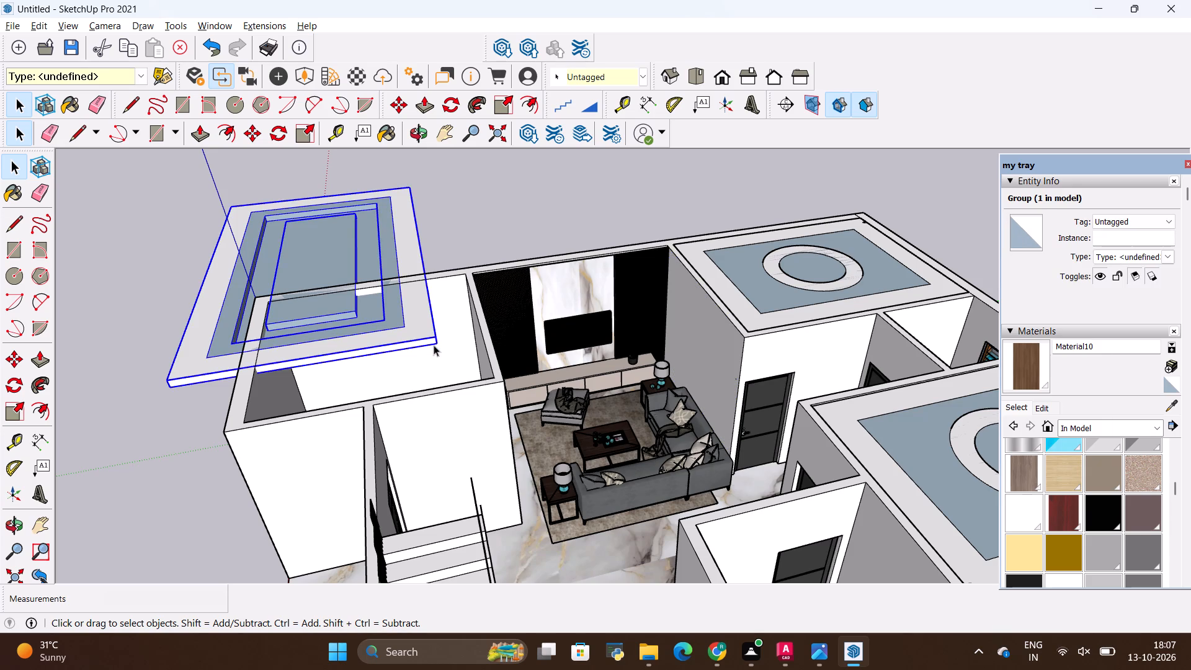
key("m")
left_click(432, 333)
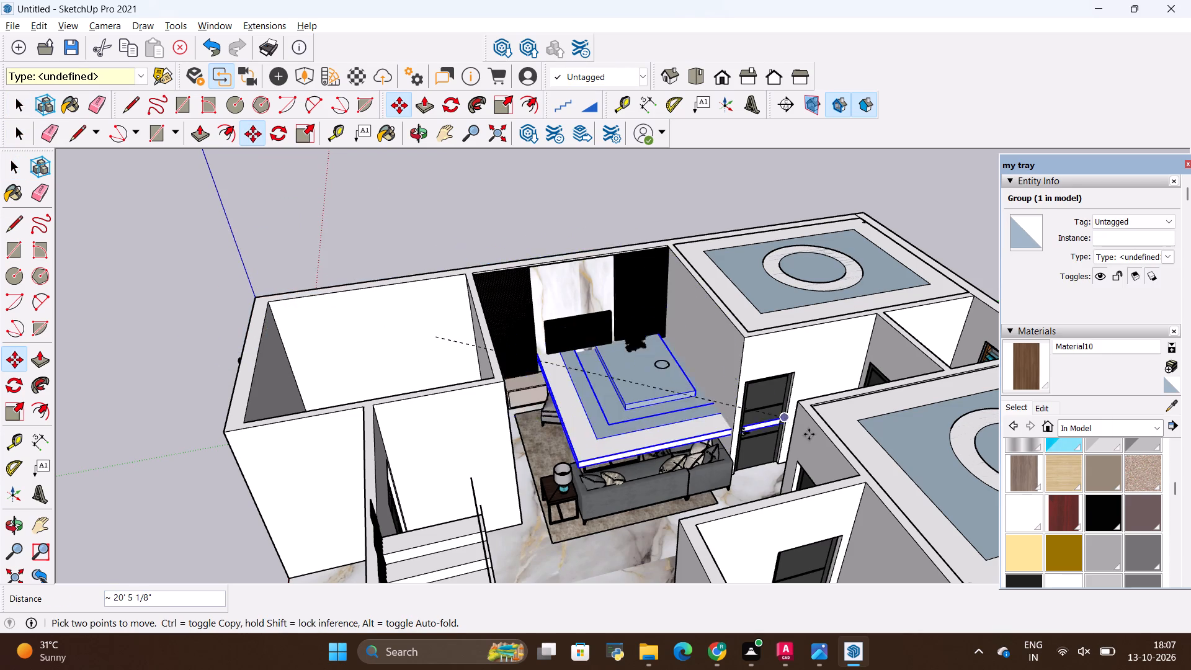
left_click(855, 473)
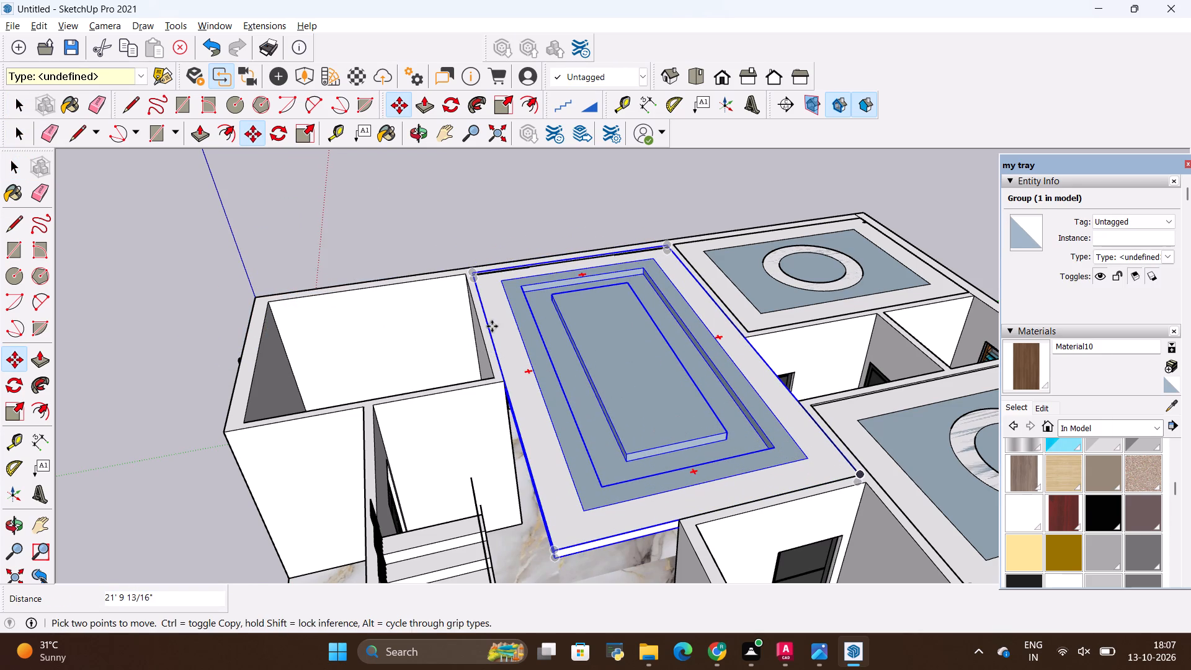
key("space")
left_click(396, 249)
Examine the living room from inside, checking the false ceiling against the TV wall, console, potted palm and sofa.
middle_click_drag(546, 425, 584, 353)
scroll(623, 427, "up", 8)
middle_click_drag(631, 491, 607, 409)
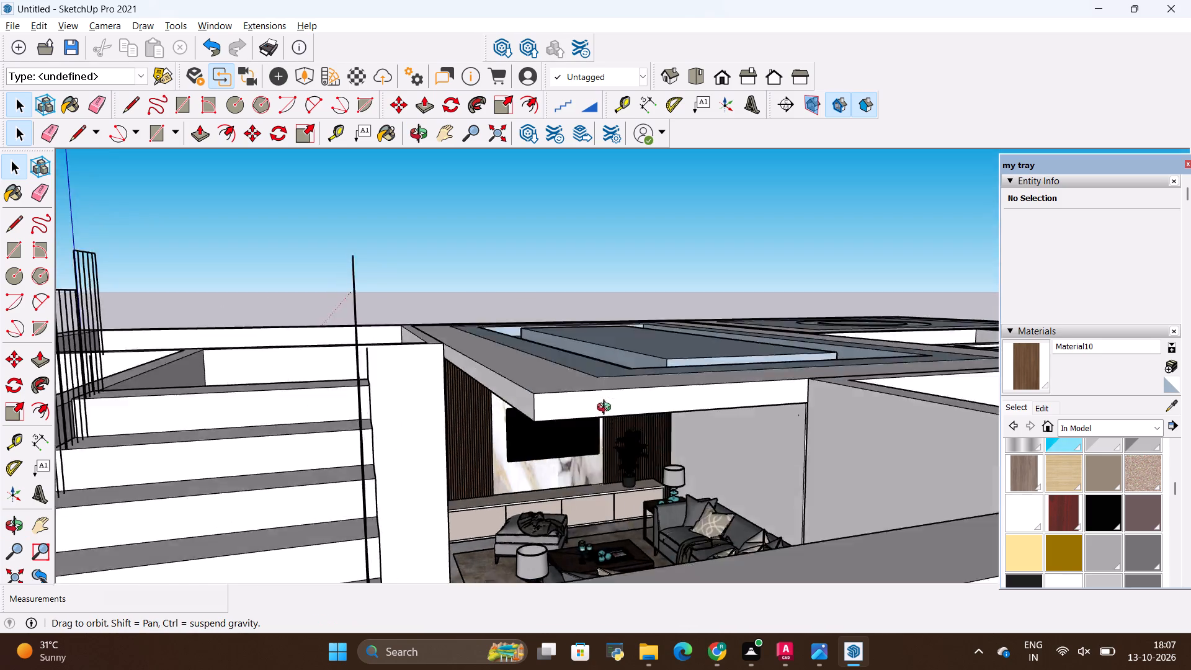
middle_click_drag(607, 409, 610, 428)
scroll(610, 514, "up", 5)
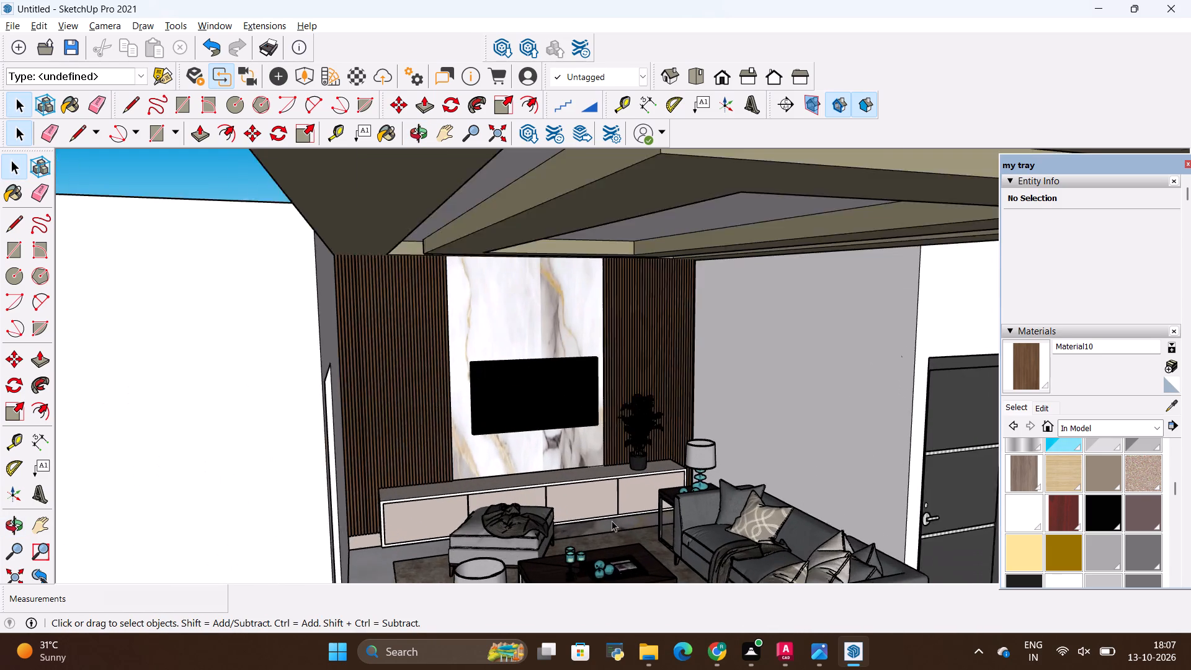
middle_click_drag(609, 517, 608, 517, "shift")
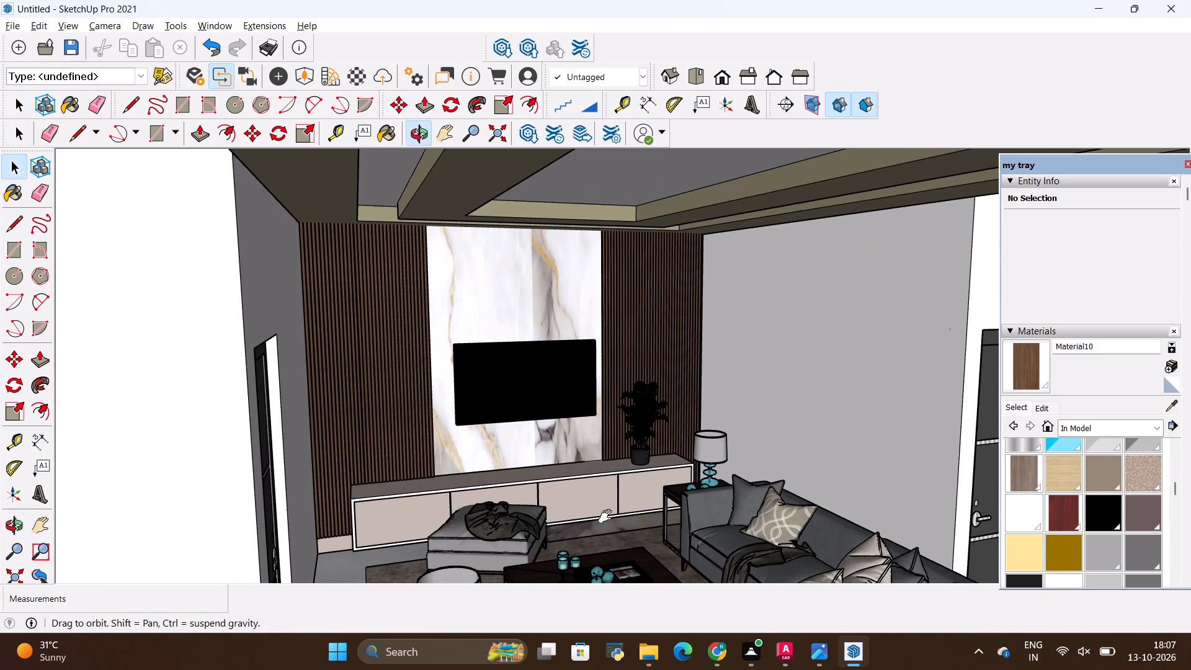
middle_click_drag(608, 517, 568, 453, "shift")
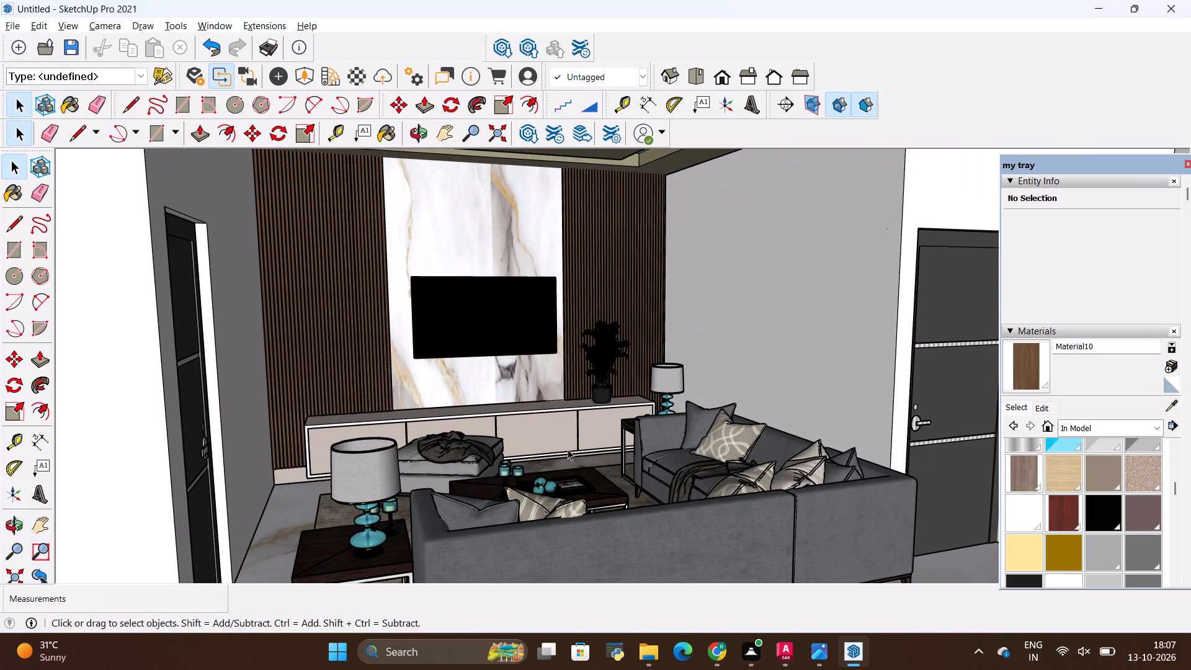
middle_click_drag(568, 449, 589, 511)
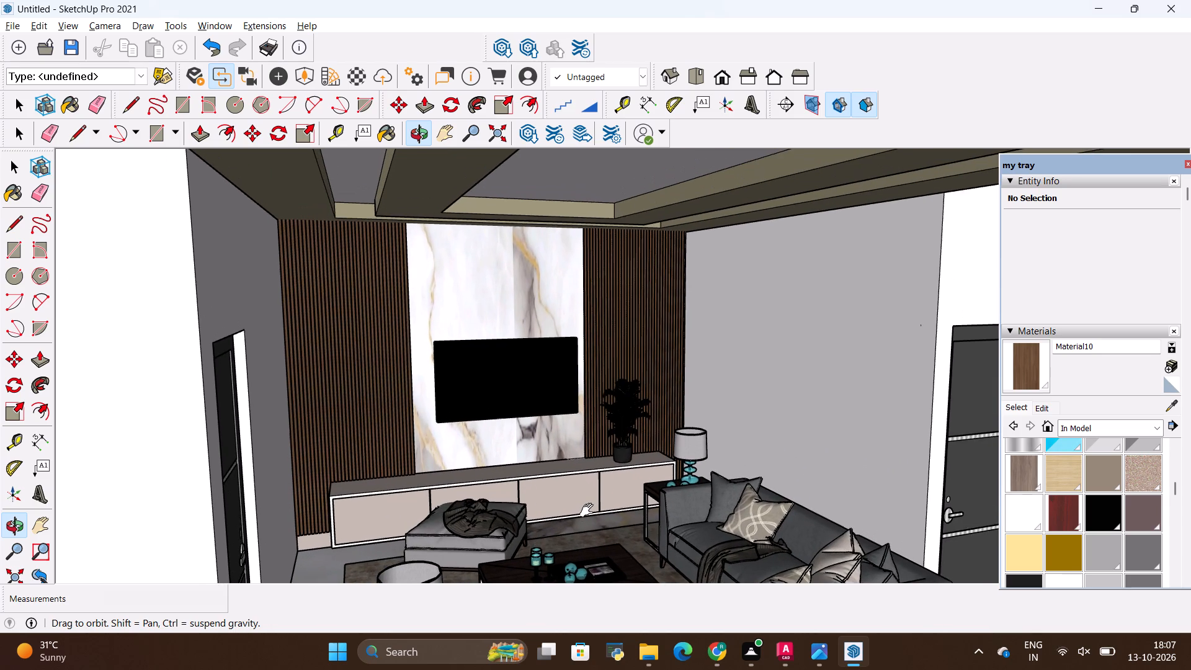
middle_click_drag(589, 511, 587, 497)
scroll(588, 480, "down", 2)
middle_click_drag(591, 483, 613, 445)
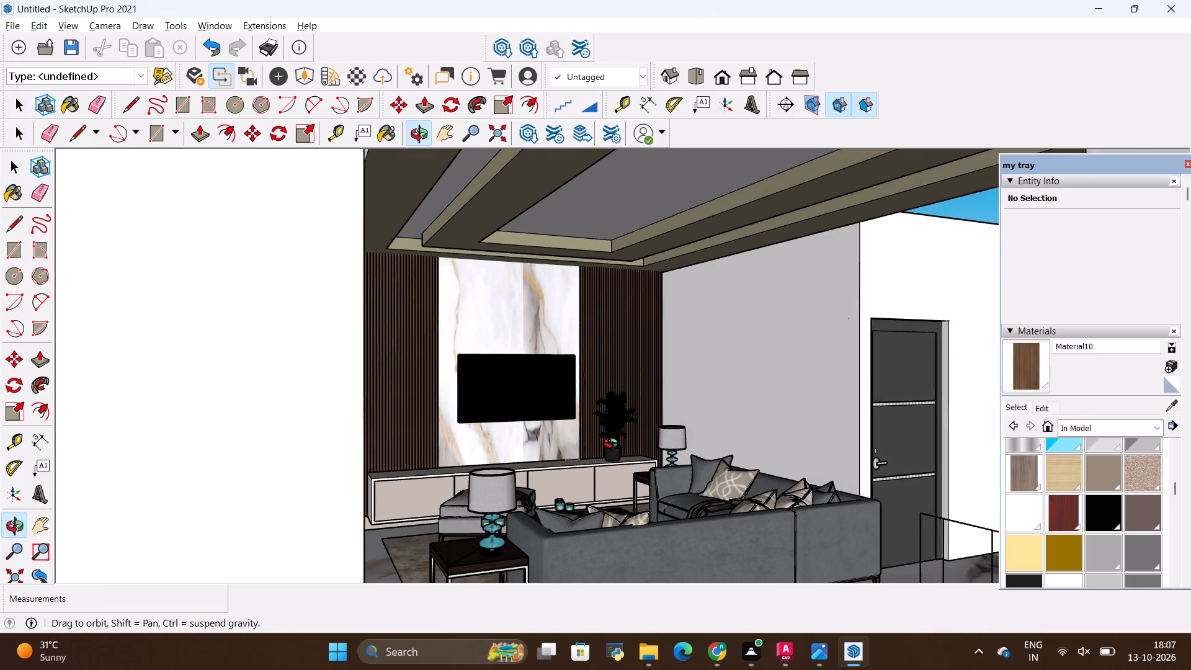
middle_click_drag(613, 445, 610, 457)
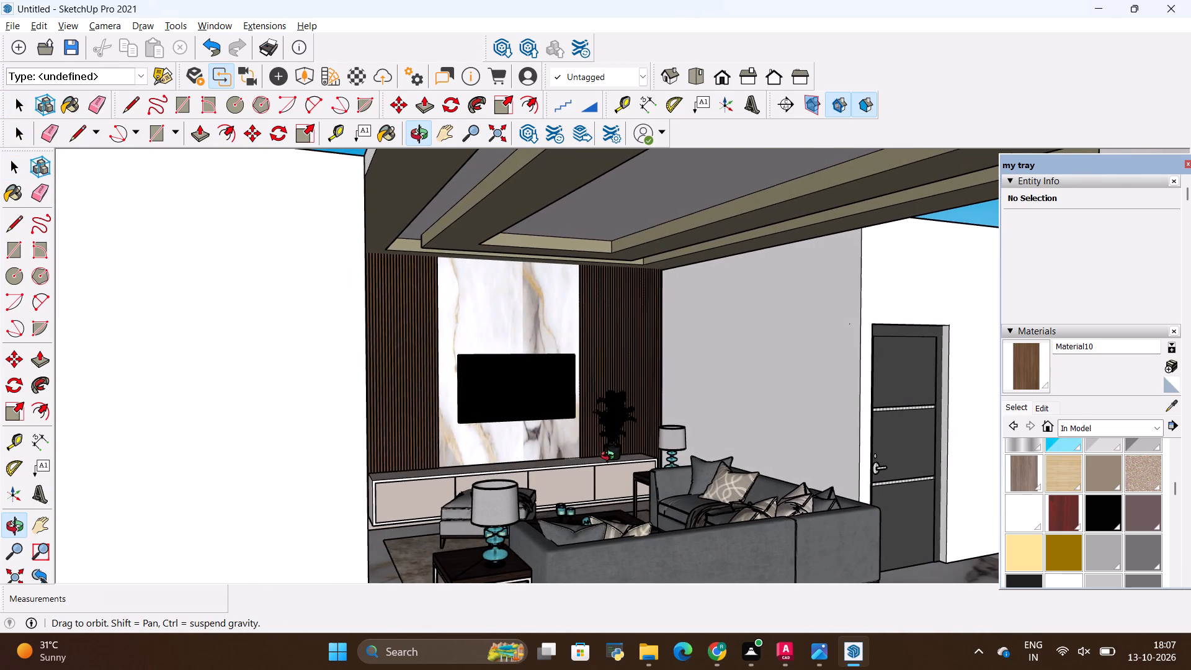
middle_click_drag(610, 457, 592, 461)
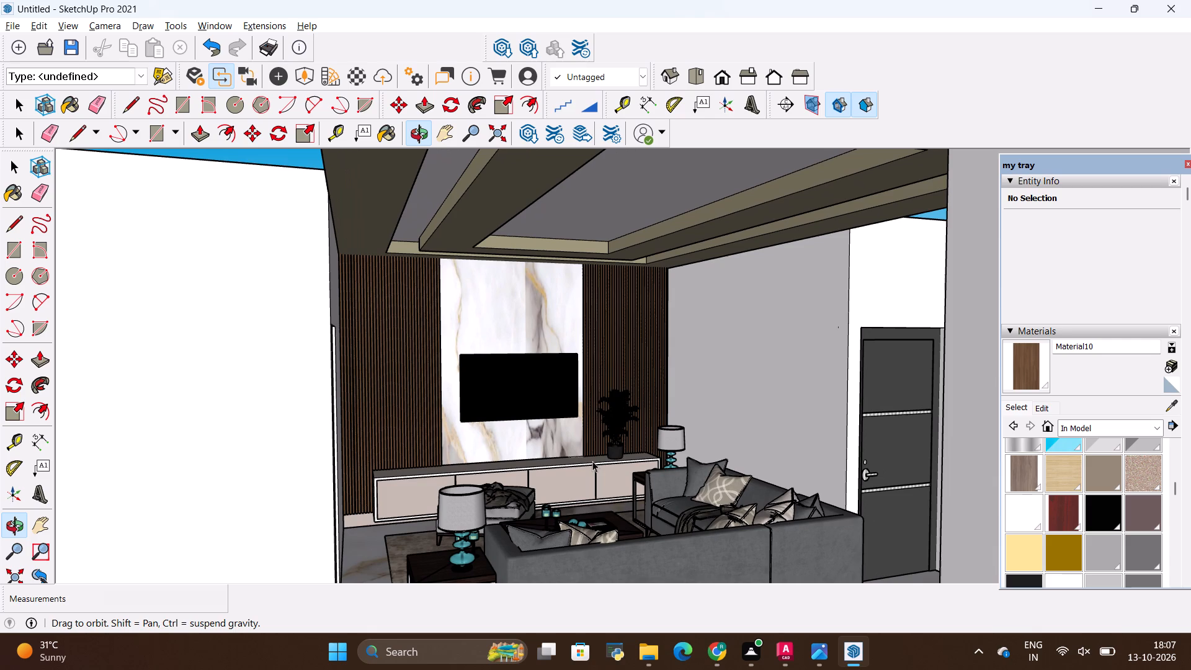
middle_click_drag(592, 461, 607, 455)
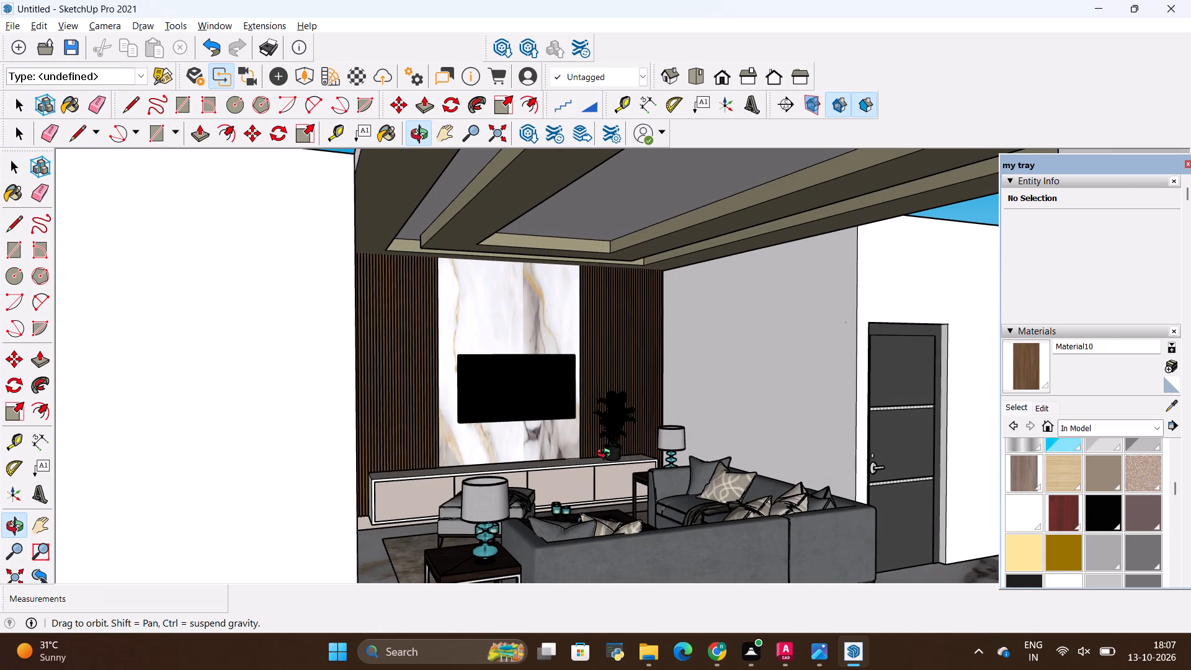
middle_click_drag(607, 455, 607, 456)
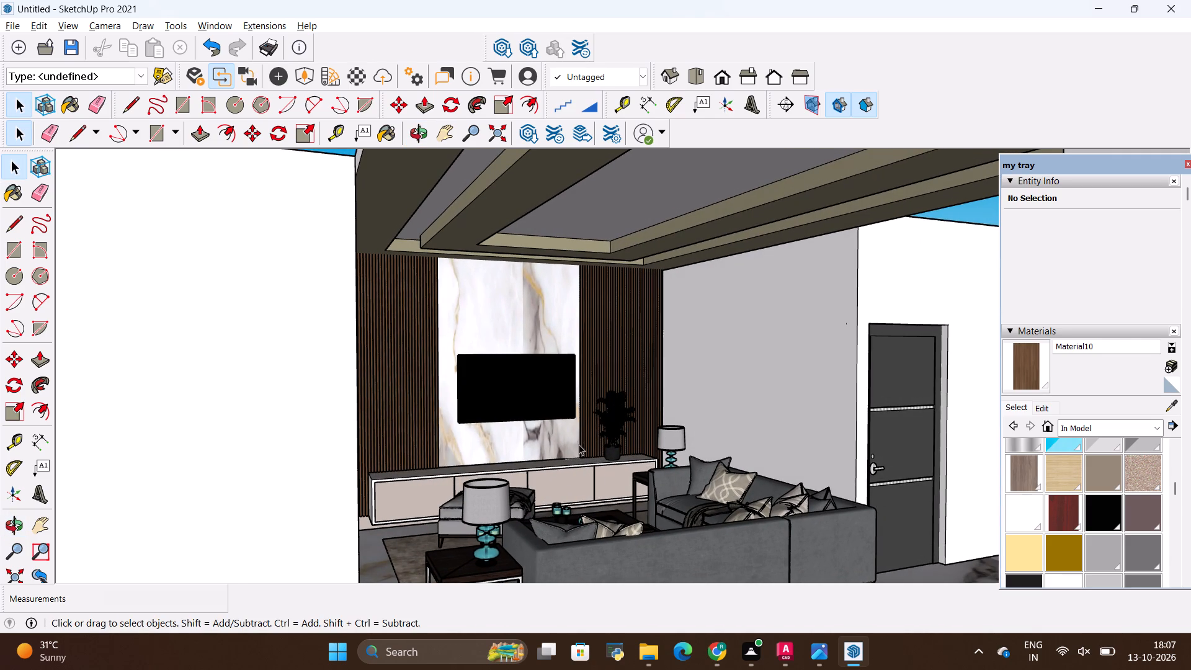
Review the whole house from outside and above, checking the false ceilings and the rooms still without one.
middle_click_drag(558, 284, 545, 348)
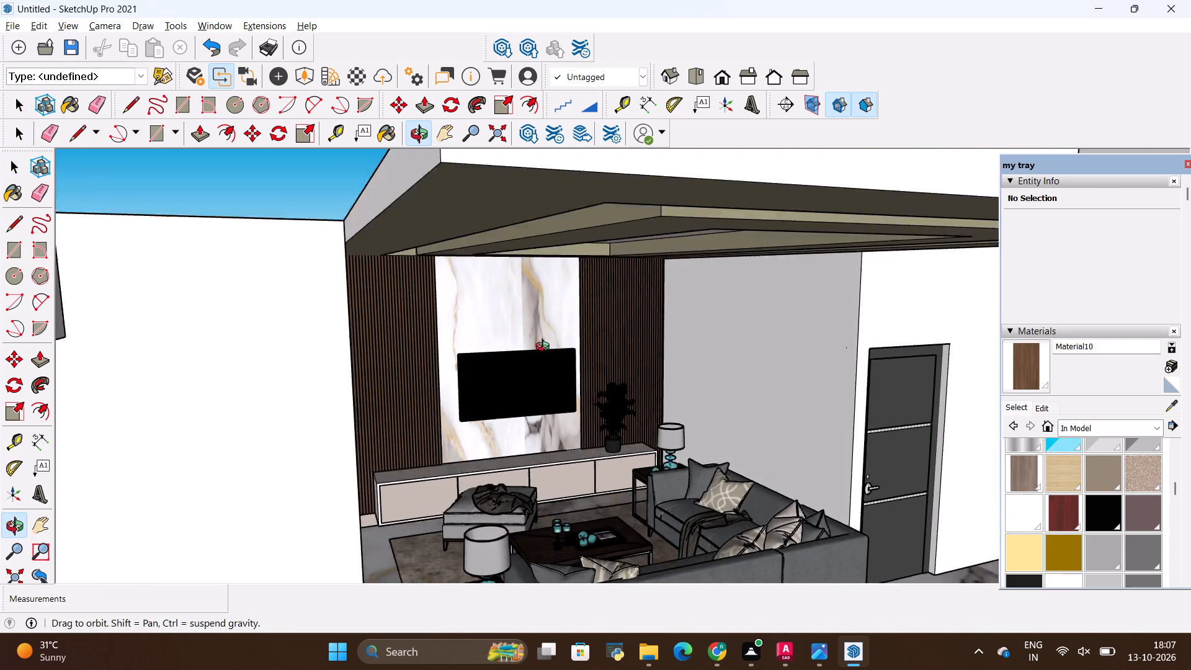
middle_click_drag(545, 348, 567, 419)
scroll(507, 299, "down", 18)
scroll(491, 241, "down", 3)
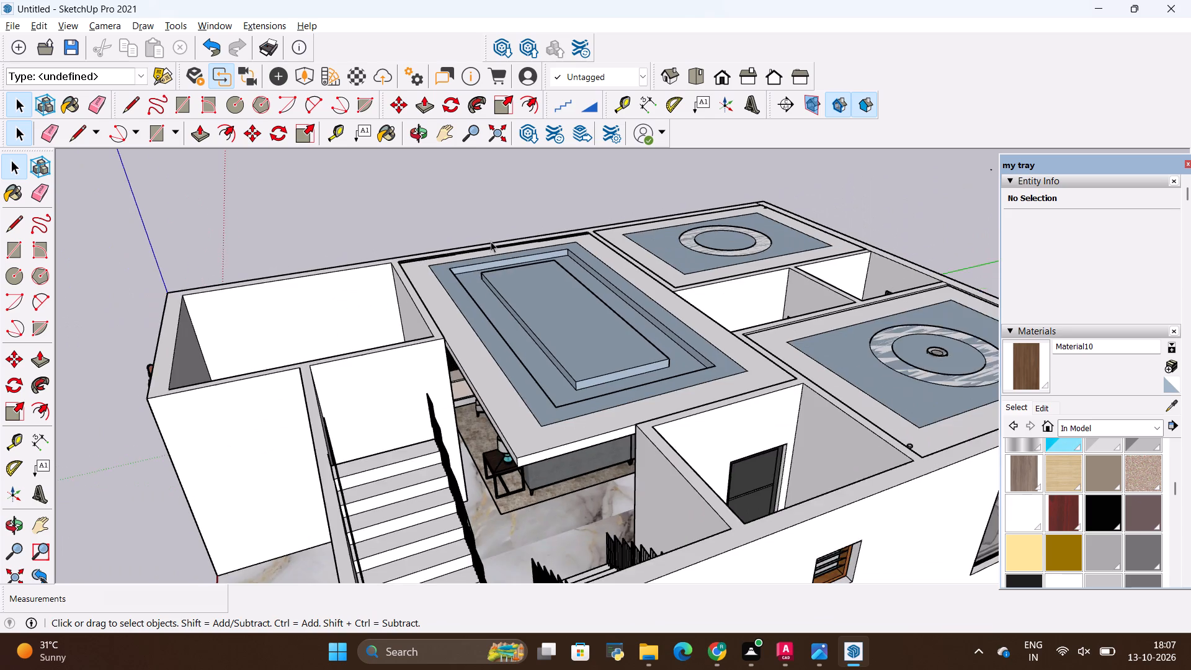
scroll(491, 241, "down", 13)
middle_click_drag(360, 412, 402, 453)
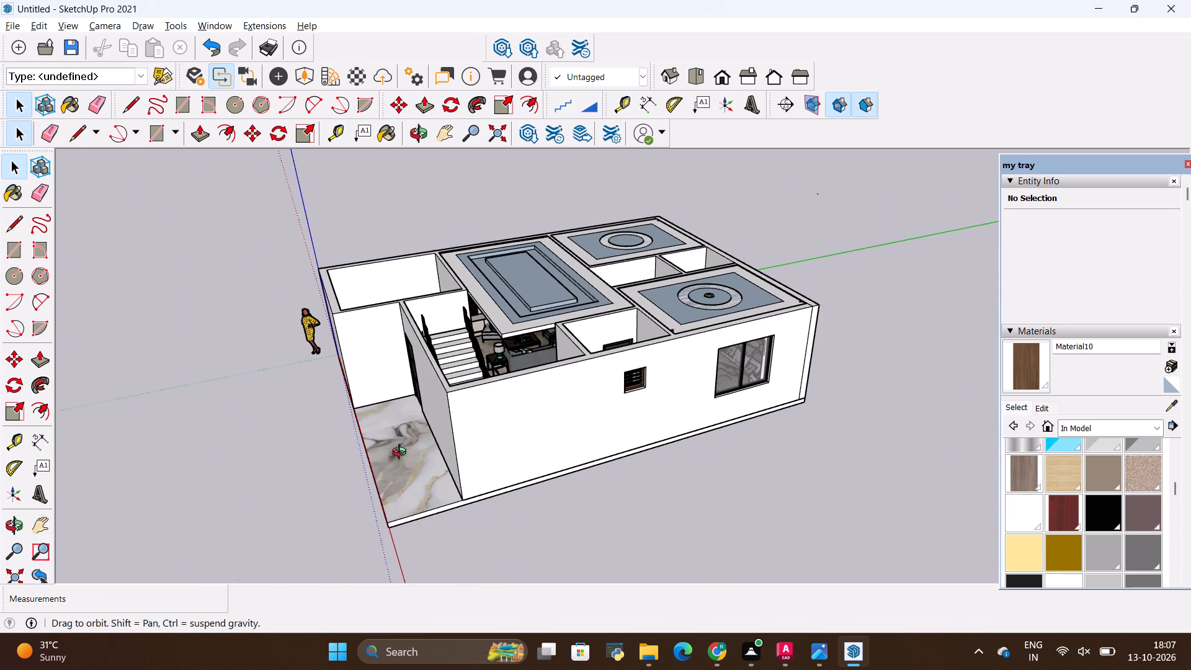
middle_click_drag(402, 453, 689, 388)
middle_click_drag(689, 378, 650, 404)
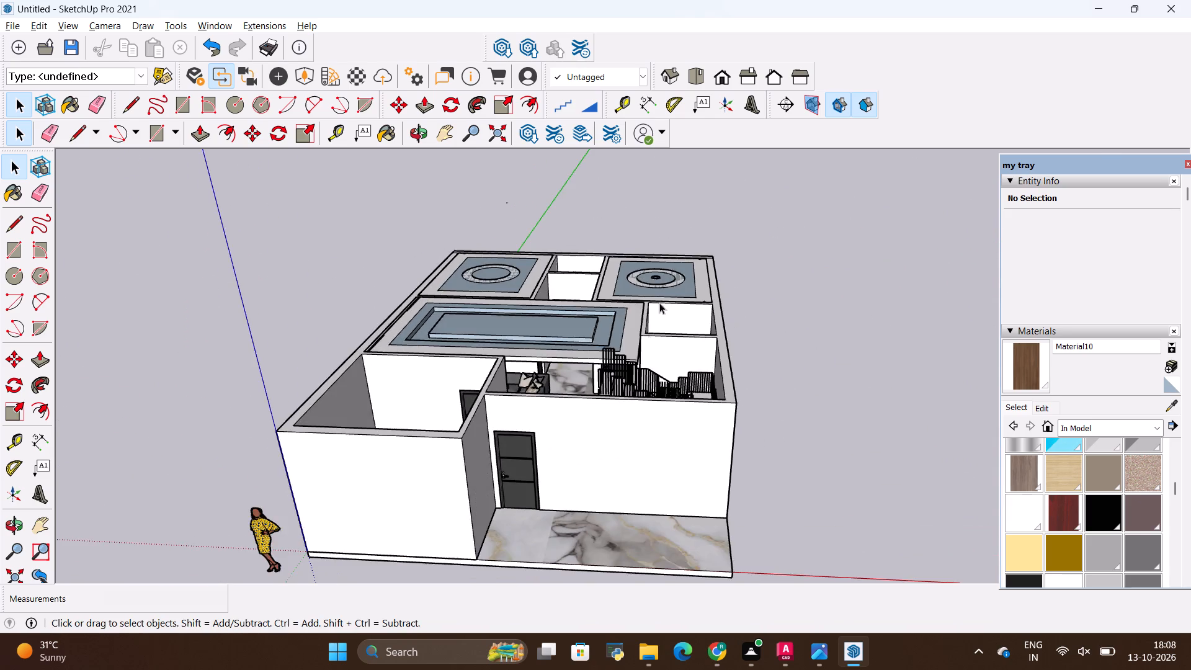
scroll(664, 294, "down", 4)
middle_click_drag(725, 272, 680, 408)
scroll(698, 332, "down", 4)
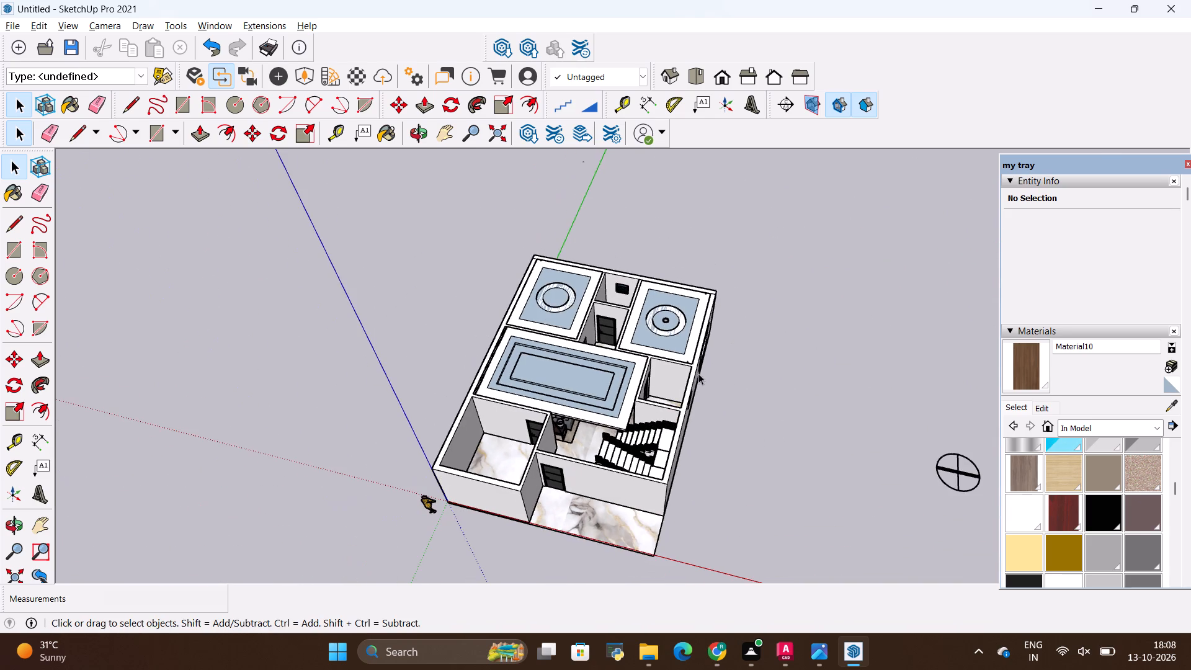
scroll(553, 525, "up", 5)
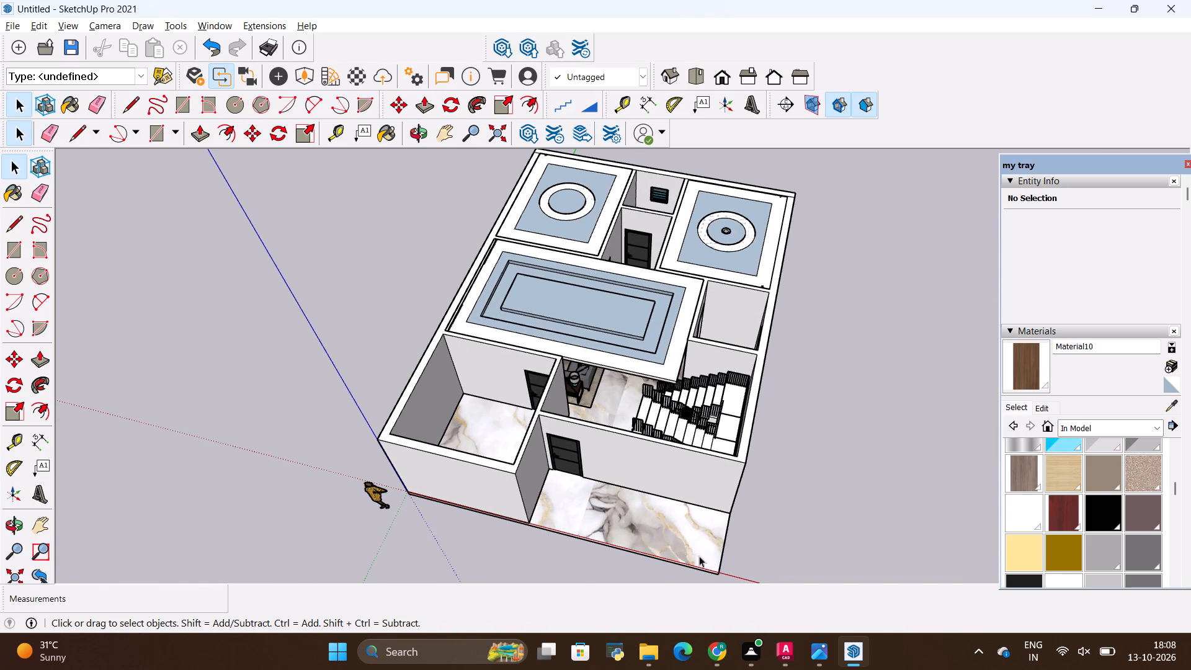
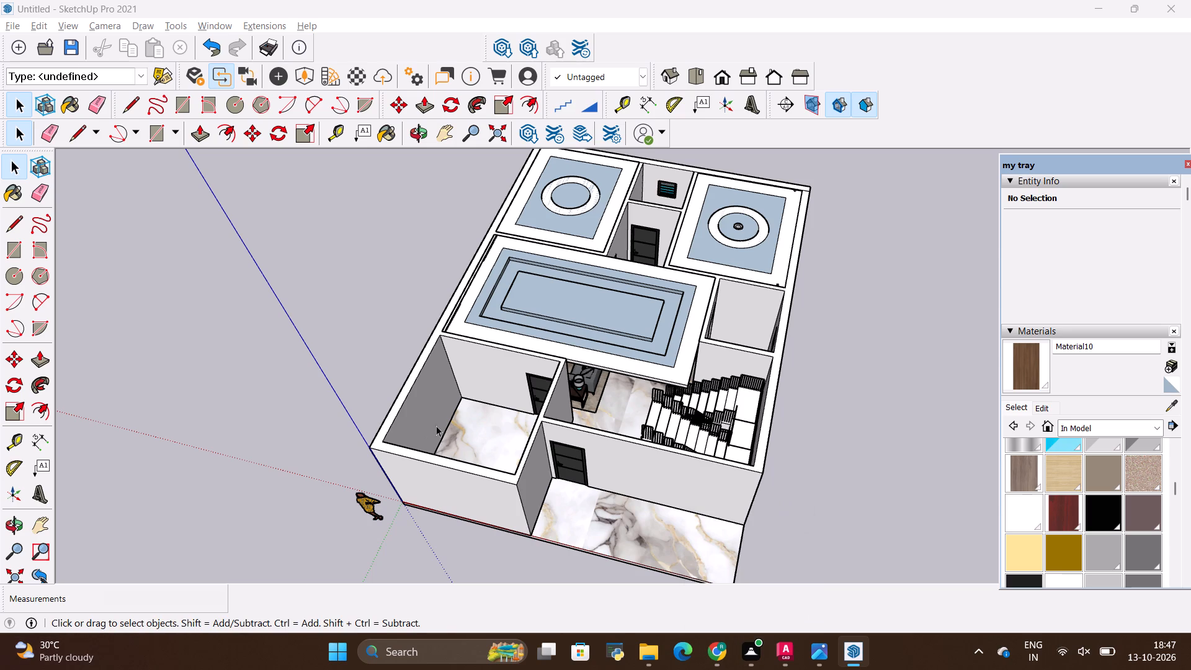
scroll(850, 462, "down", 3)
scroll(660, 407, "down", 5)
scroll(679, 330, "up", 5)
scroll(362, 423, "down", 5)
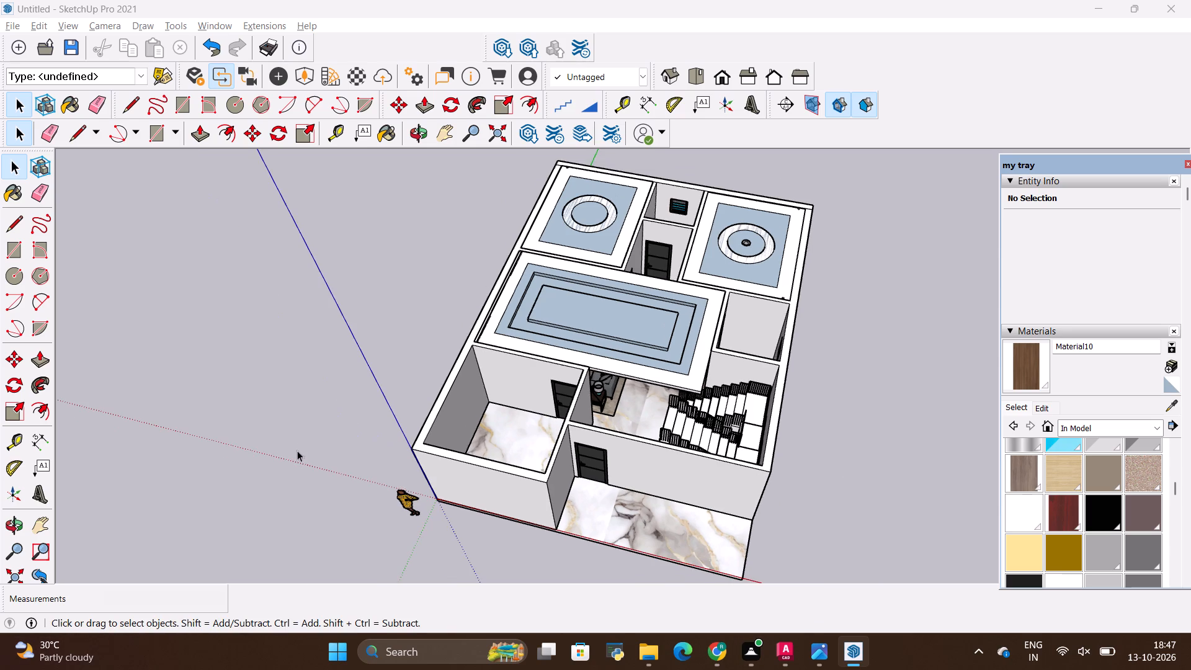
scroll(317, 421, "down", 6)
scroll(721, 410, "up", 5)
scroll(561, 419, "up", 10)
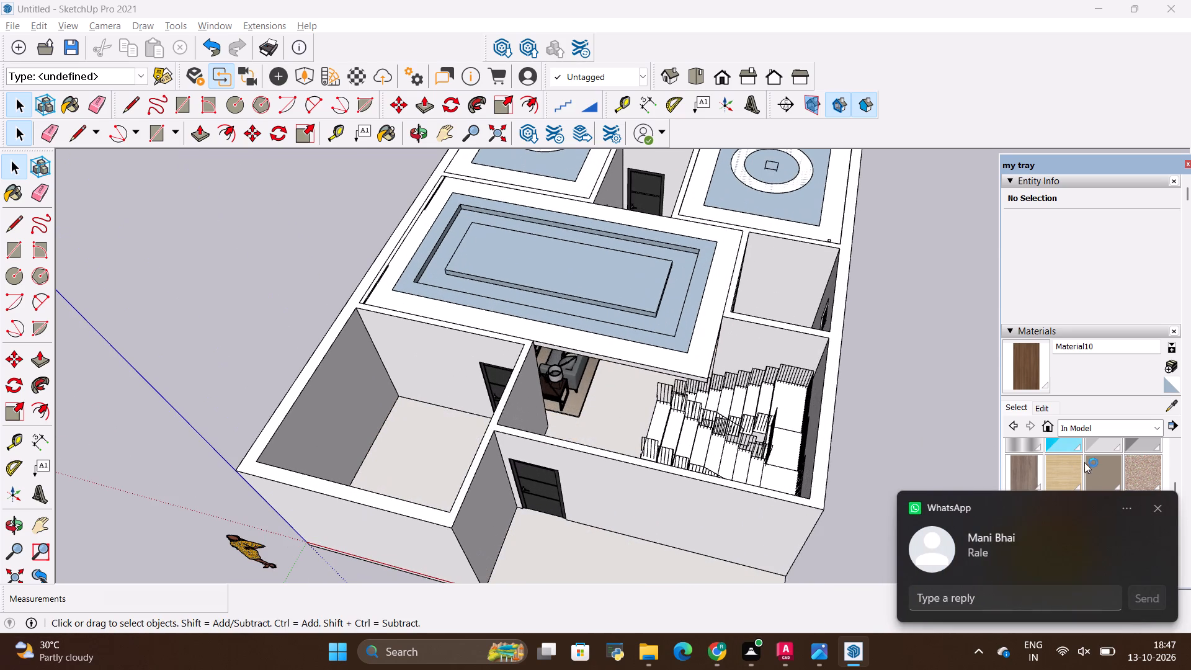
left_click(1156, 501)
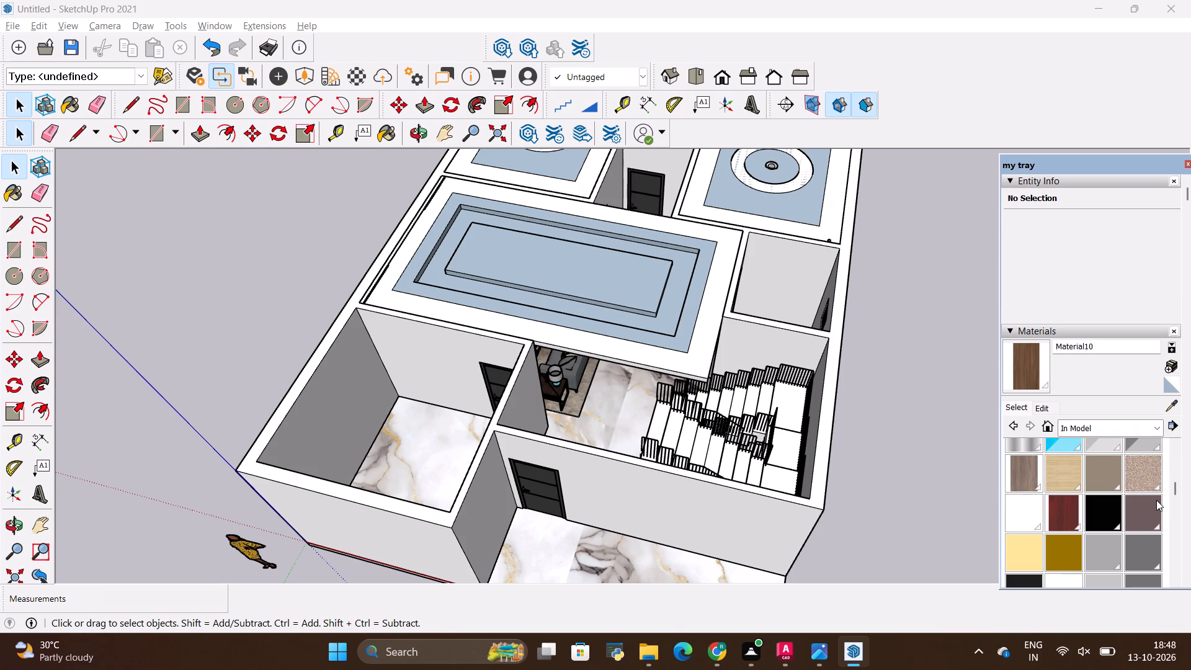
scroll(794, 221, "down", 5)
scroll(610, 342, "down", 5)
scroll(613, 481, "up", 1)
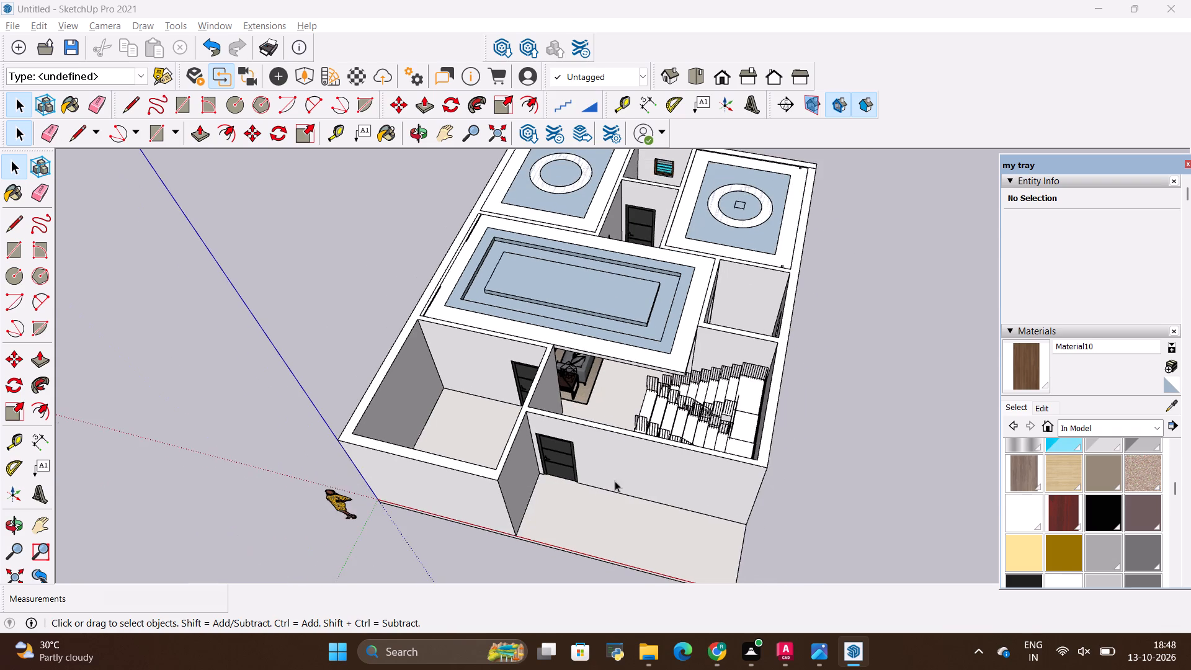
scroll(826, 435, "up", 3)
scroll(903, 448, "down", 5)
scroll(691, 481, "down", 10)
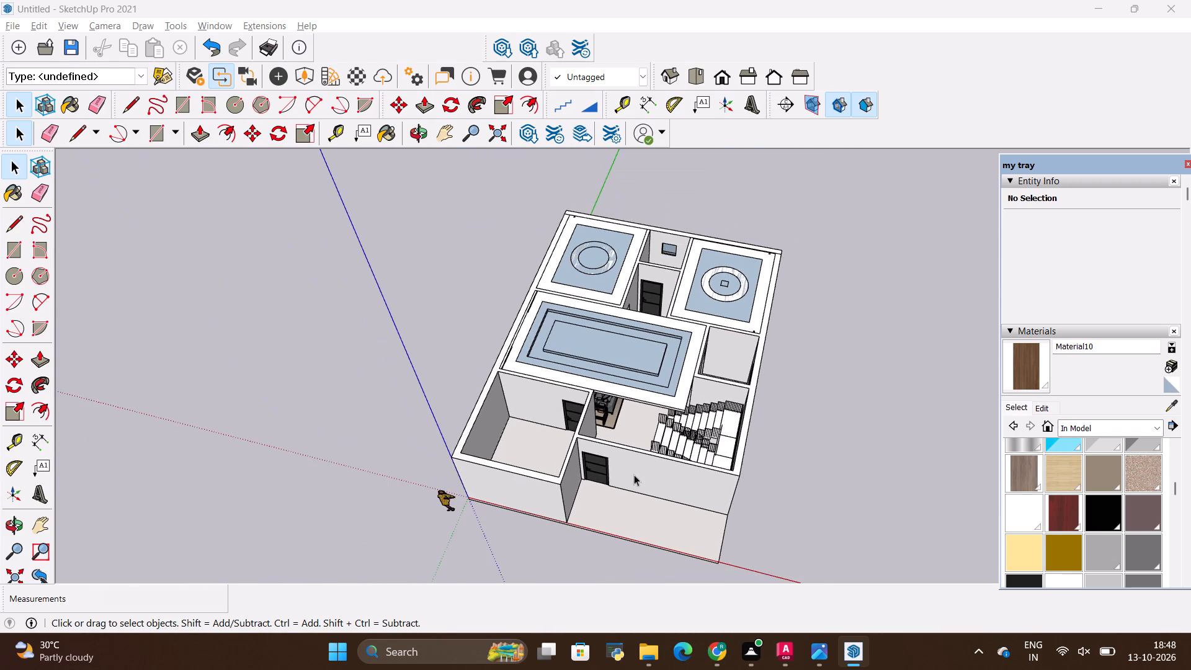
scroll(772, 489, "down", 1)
Examine the empty front corner room beside the entrance, which has no false ceiling, from above and from the front.
middle_click_drag(830, 488, 505, 548)
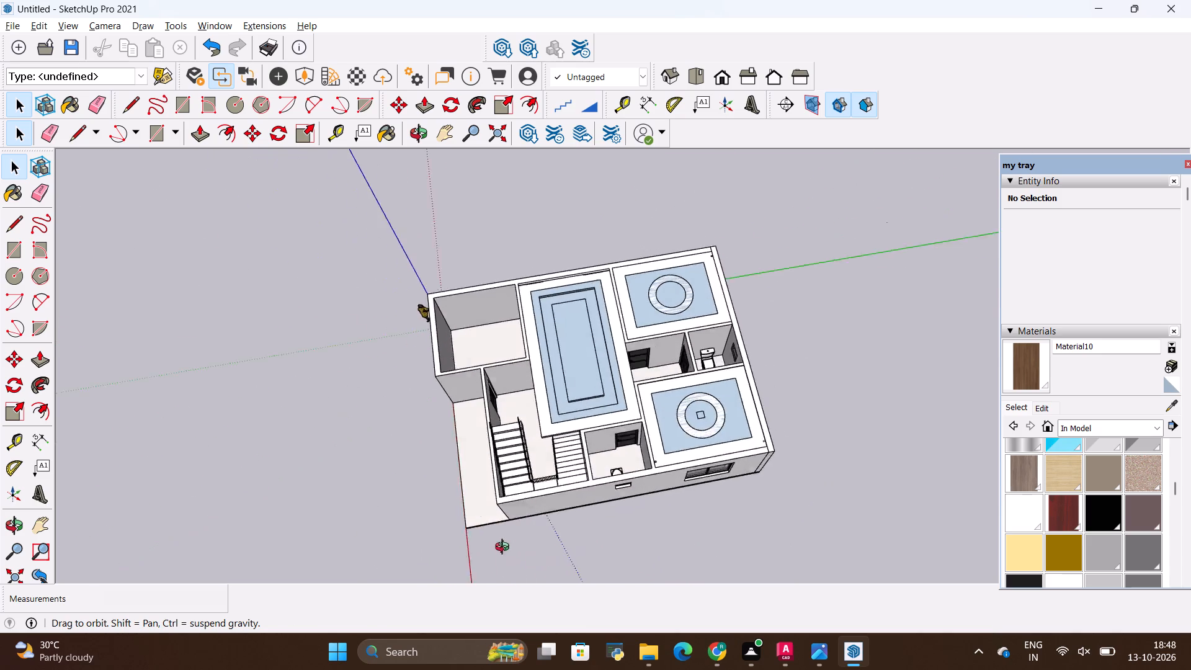
middle_click_drag(505, 548, 436, 532)
scroll(427, 391, "up", 8)
scroll(465, 272, "up", 3)
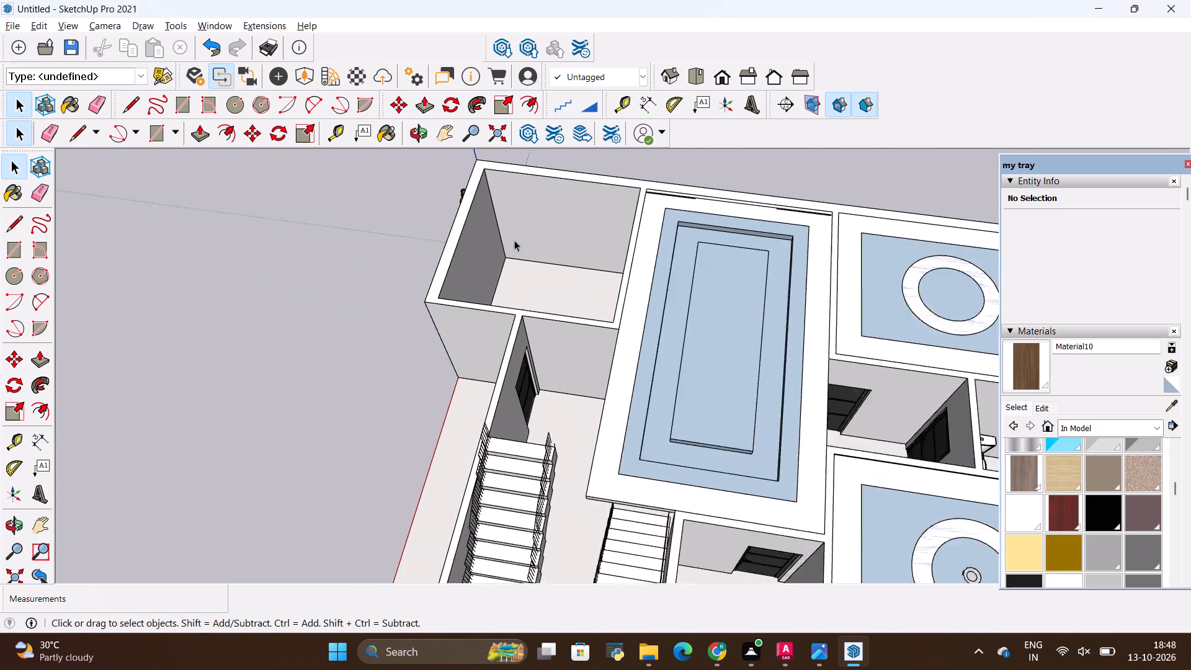
scroll(627, 439, "down", 5)
scroll(559, 226, "up", 8)
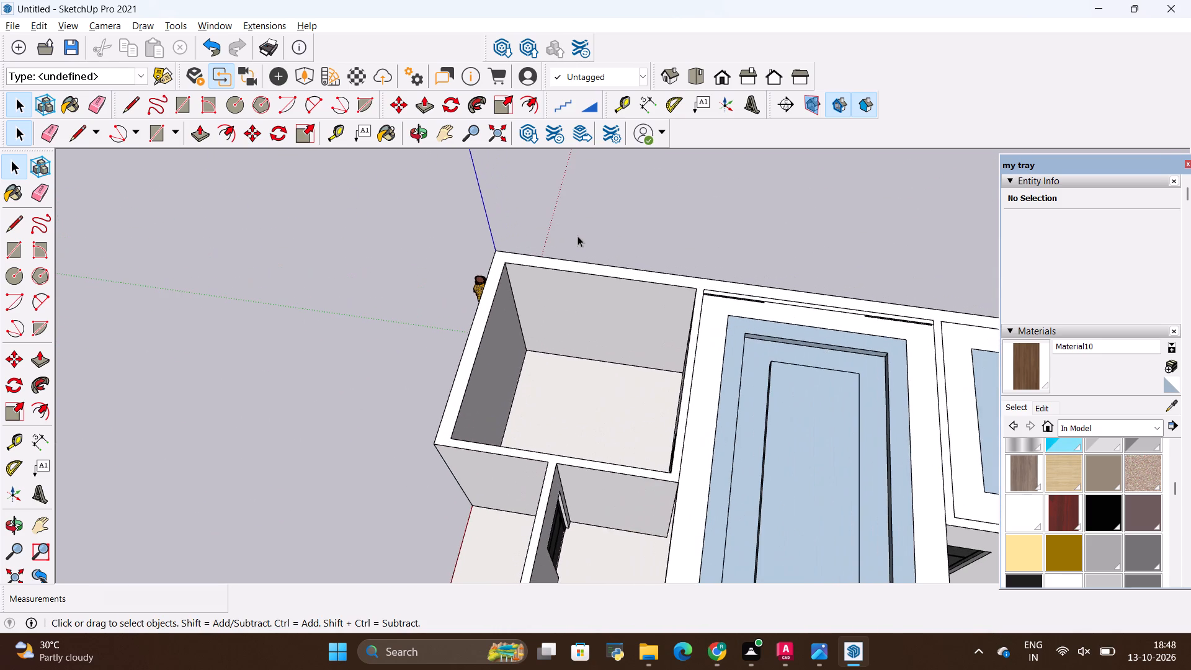
middle_click_drag(449, 349, 496, 361)
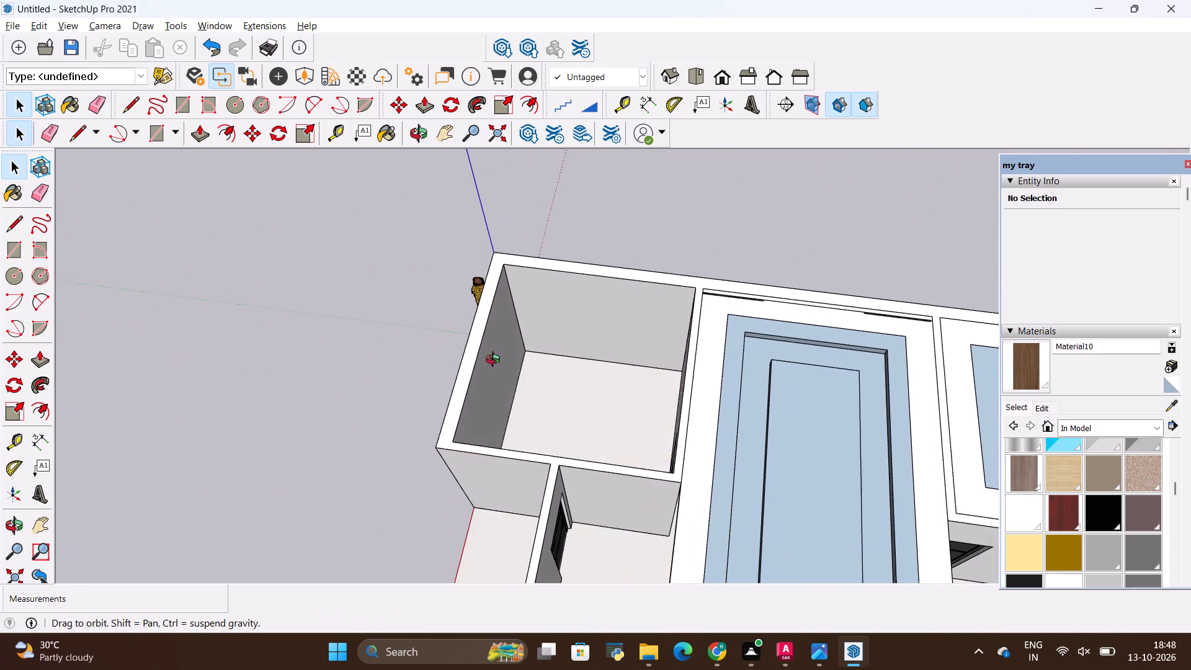
middle_click_drag(496, 361, 424, 402)
scroll(519, 271, "up", 8)
scroll(635, 332, "down", 9)
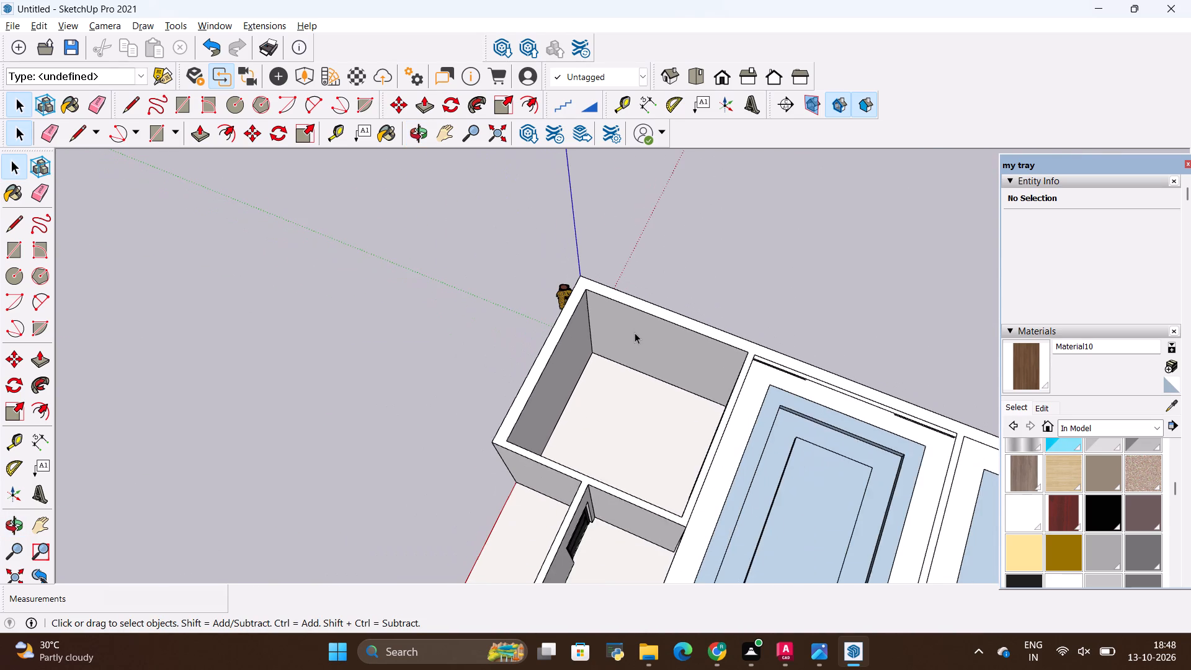
scroll(635, 333, "down", 1)
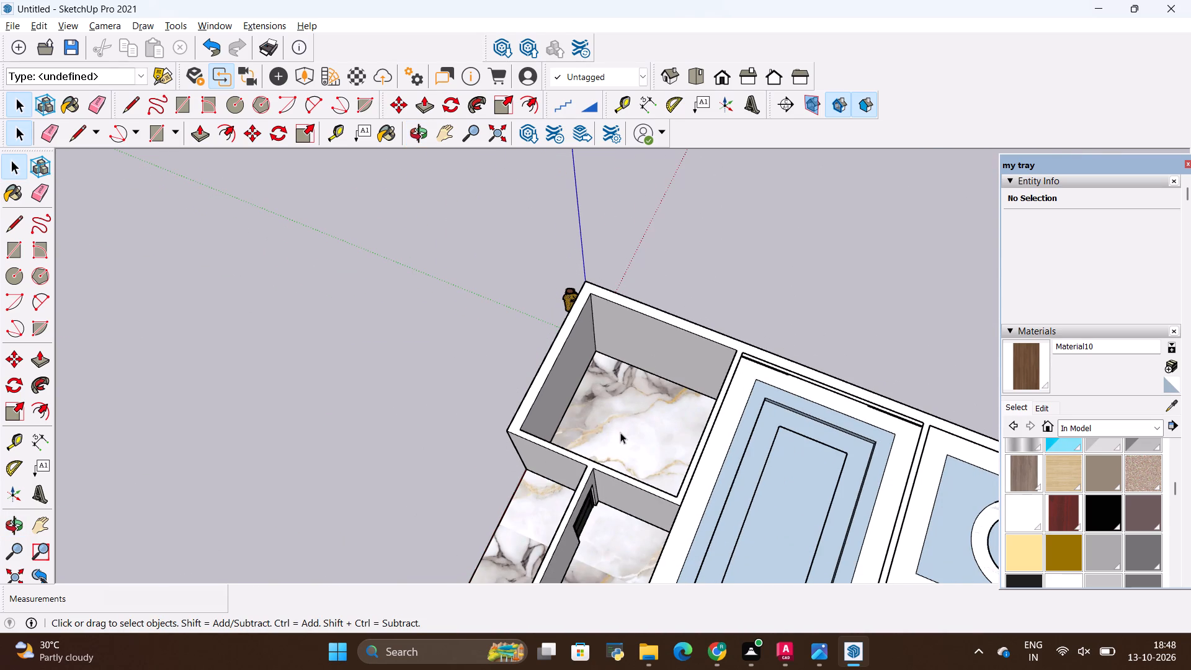
middle_click_drag(566, 478, 665, 527)
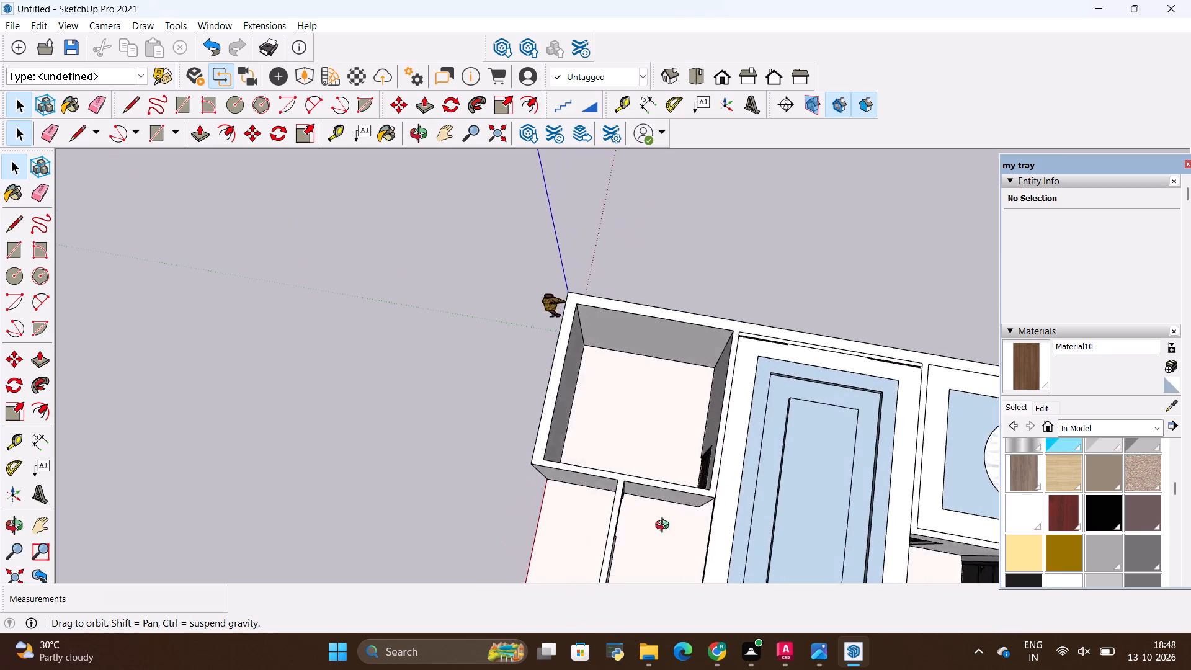
middle_click_drag(665, 527, 947, 400)
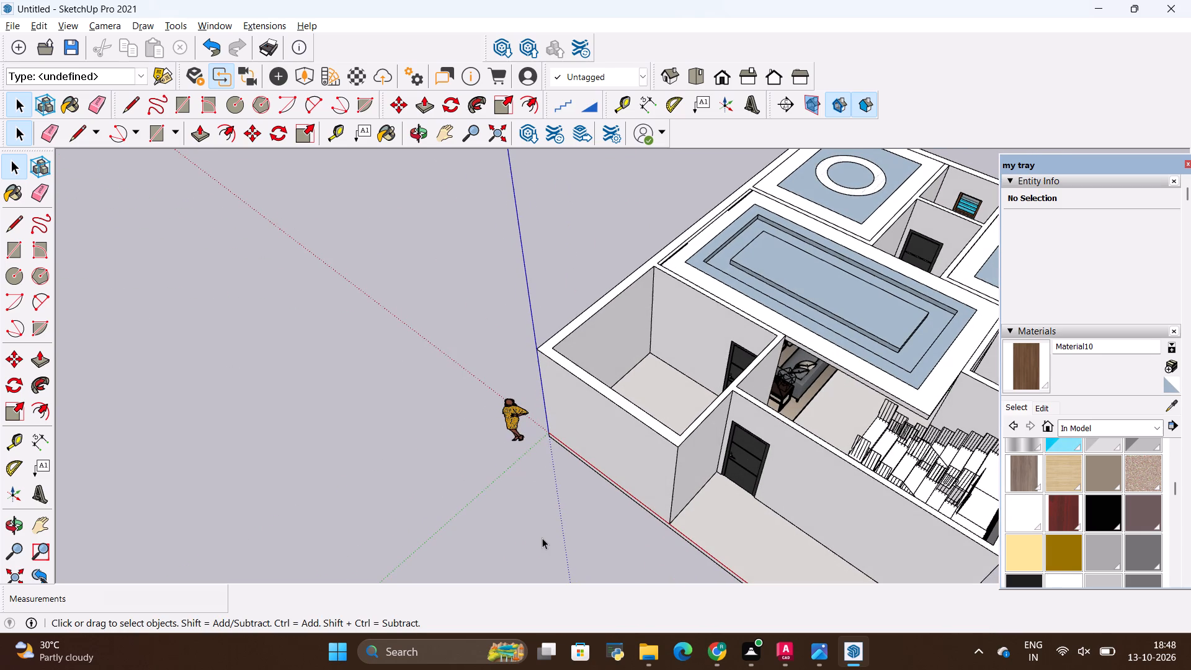
middle_click_drag(542, 538, 734, 525)
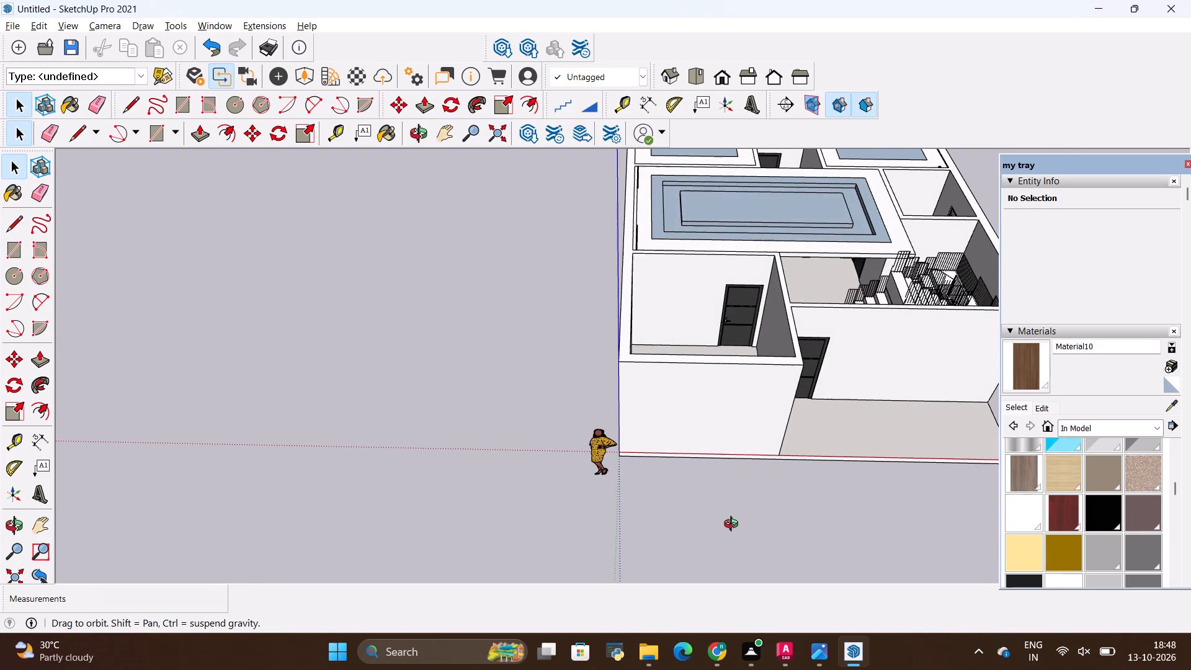
middle_click_drag(734, 525, 488, 538)
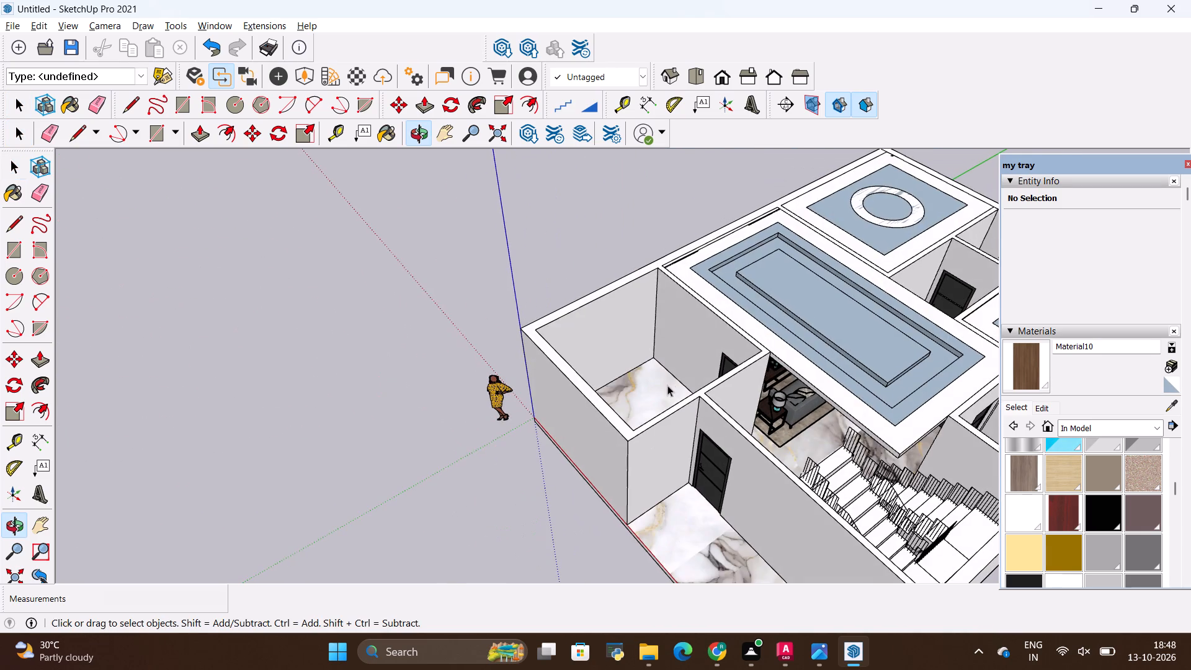
scroll(597, 293, "up", 8)
scroll(667, 395, "down", 5)
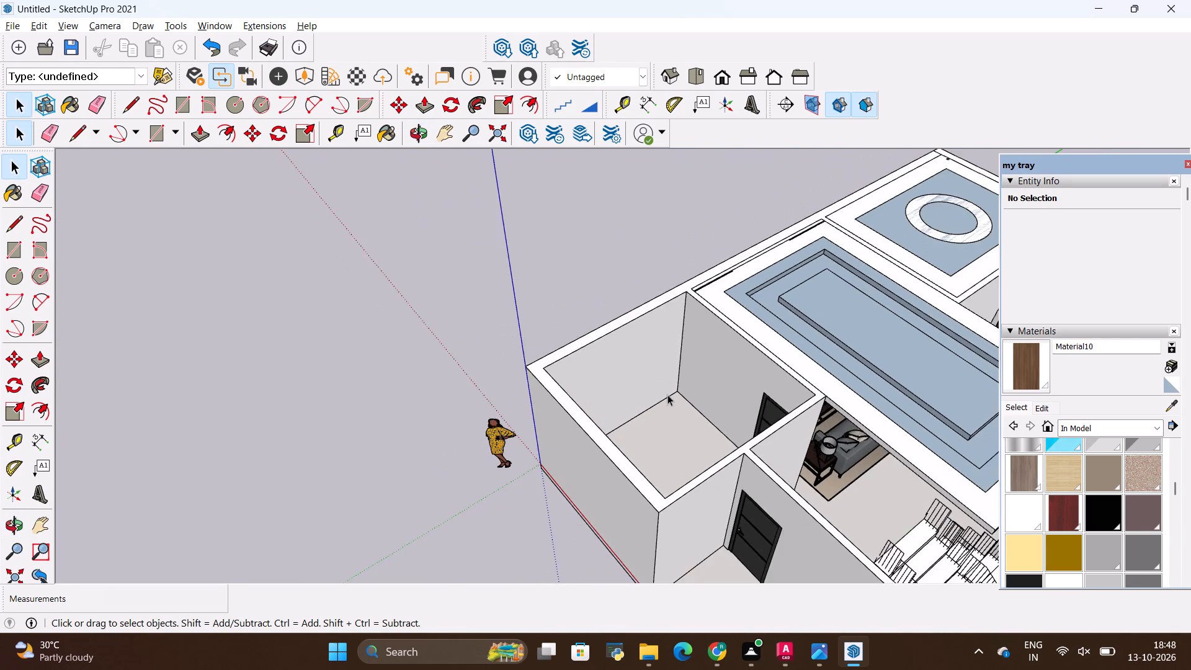
scroll(667, 393, "down", 5)
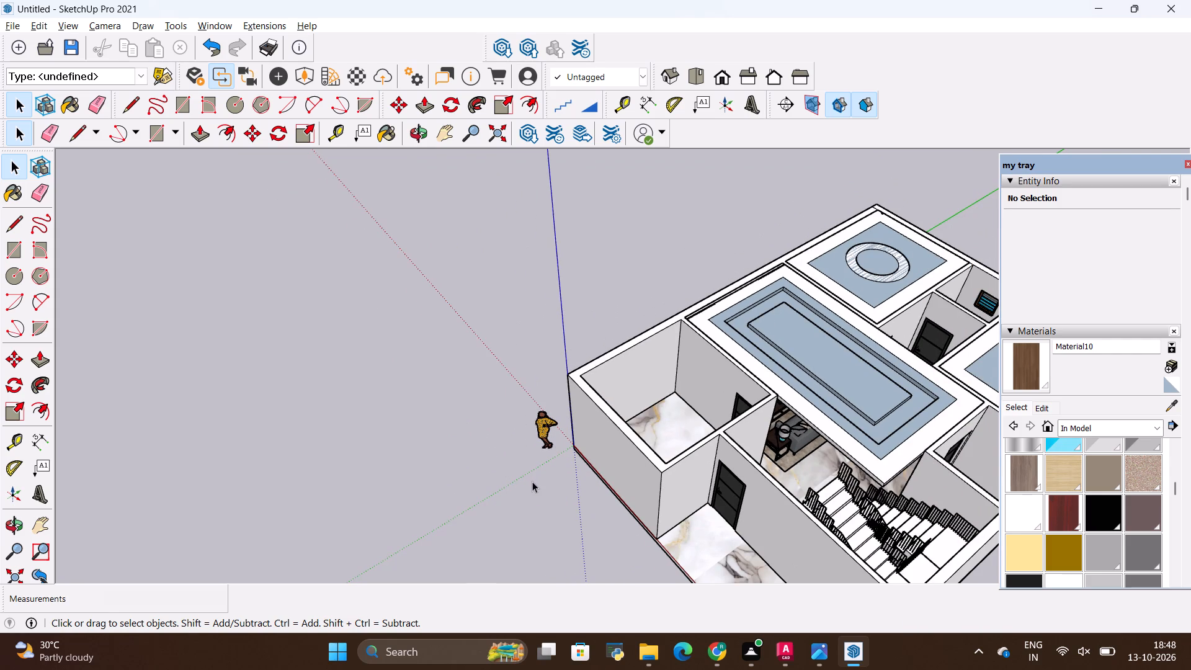
scroll(499, 472, "down", 3)
scroll(804, 457, "down", 1)
scroll(676, 427, "up", 4)
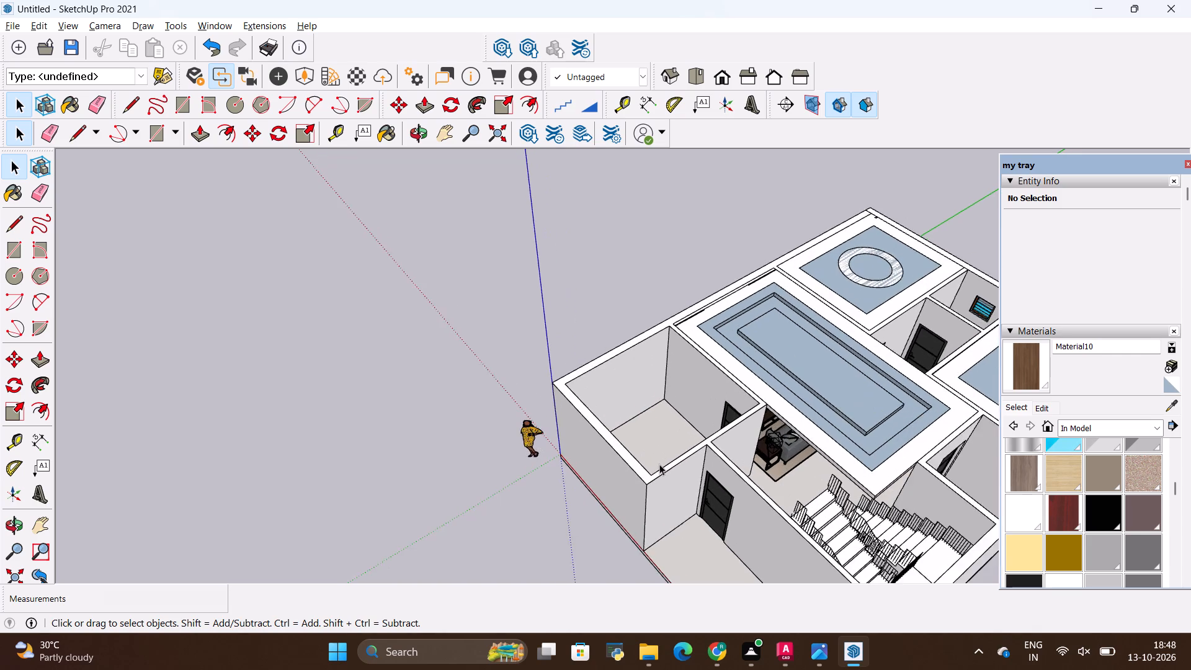
scroll(659, 464, "up", 2)
middle_click_drag(638, 376, 905, 390)
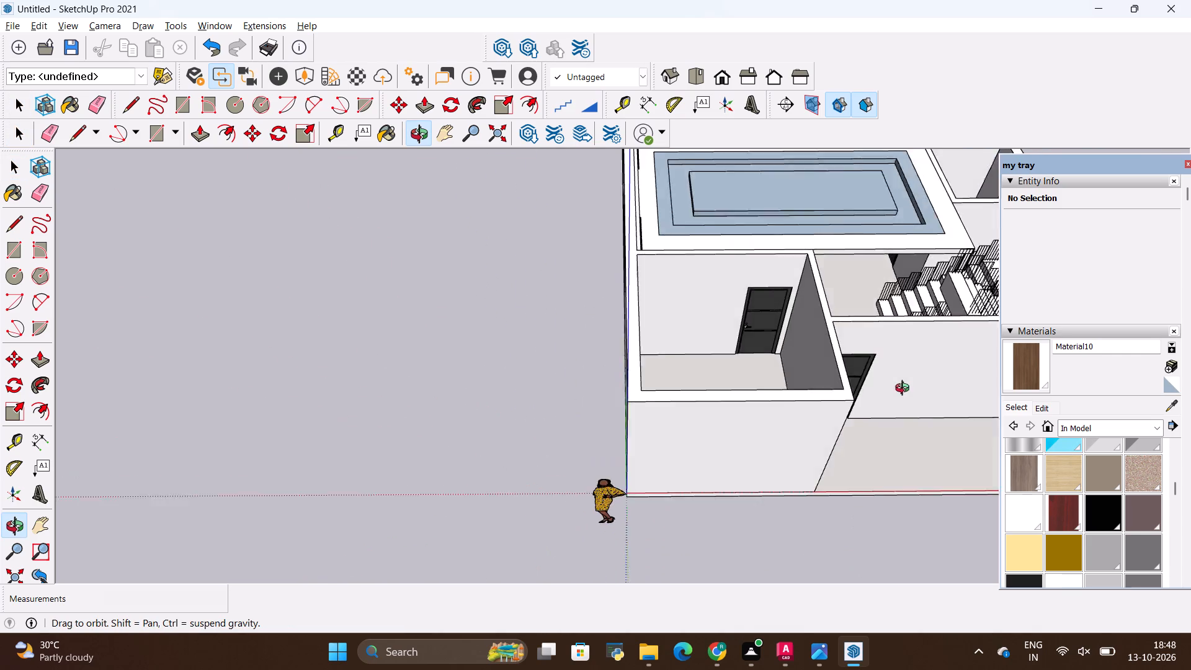
middle_click_drag(905, 390, 923, 359)
scroll(341, 509, "down", 9)
middle_click_drag(676, 427, 651, 336)
Examine the living room from the staircase side, checking the underside of its false ceiling, the TV wall and the sofa.
scroll(708, 248, "up", 14)
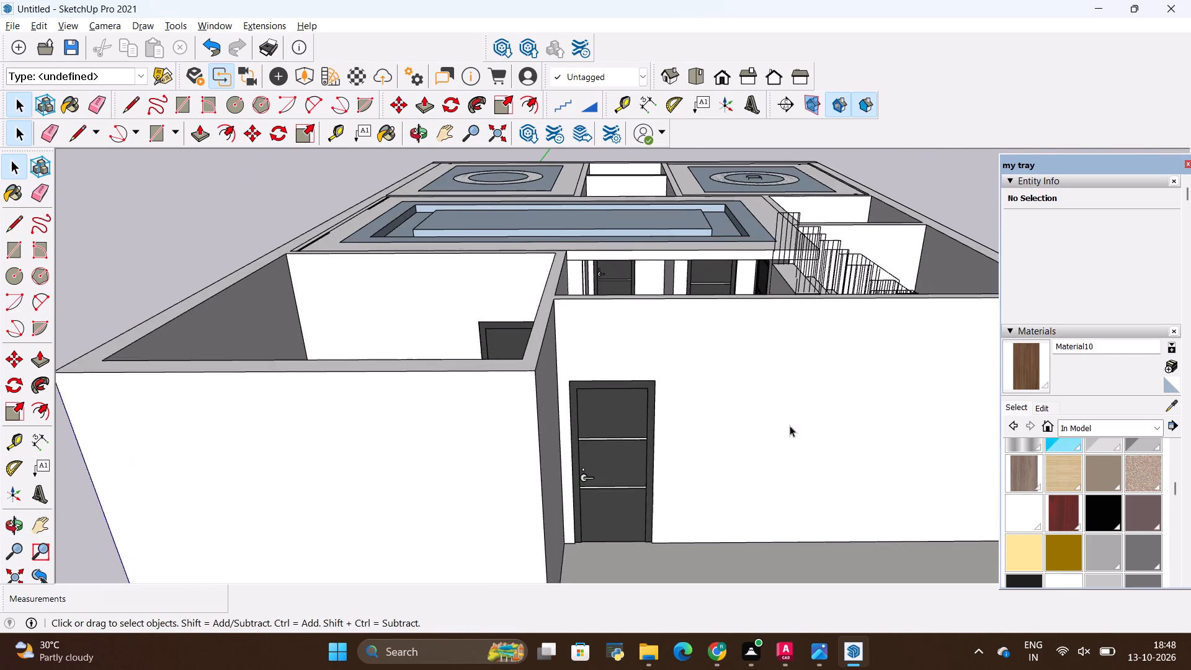
scroll(790, 426, "up", 3)
middle_click_drag(903, 458, 654, 527)
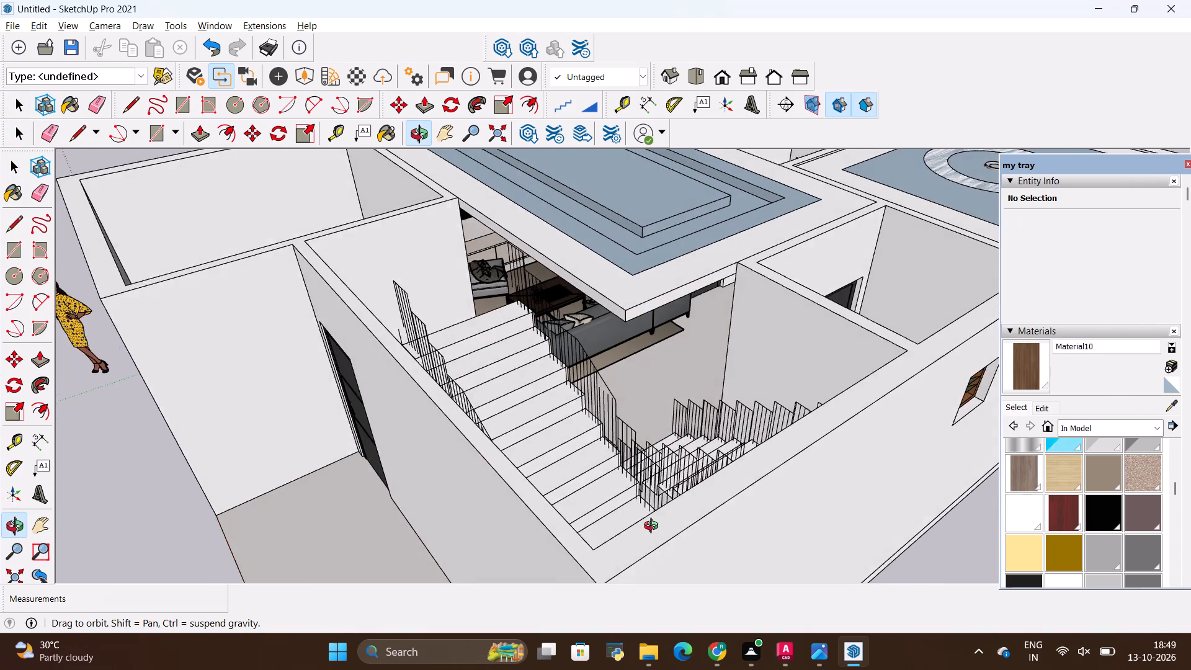
middle_click_drag(654, 527, 628, 519)
scroll(597, 306, "up", 14)
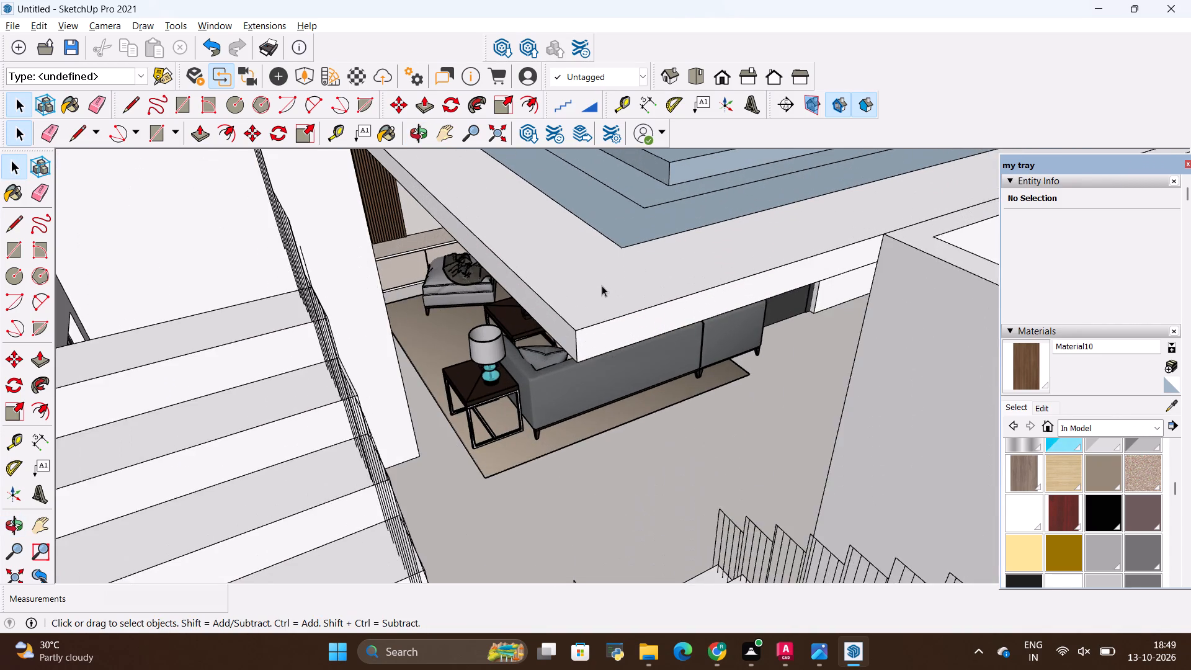
scroll(602, 285, "up", 2)
scroll(605, 349, "up", 1)
middle_click_drag(605, 349, 604, 247)
middle_click_drag(638, 407, 637, 351)
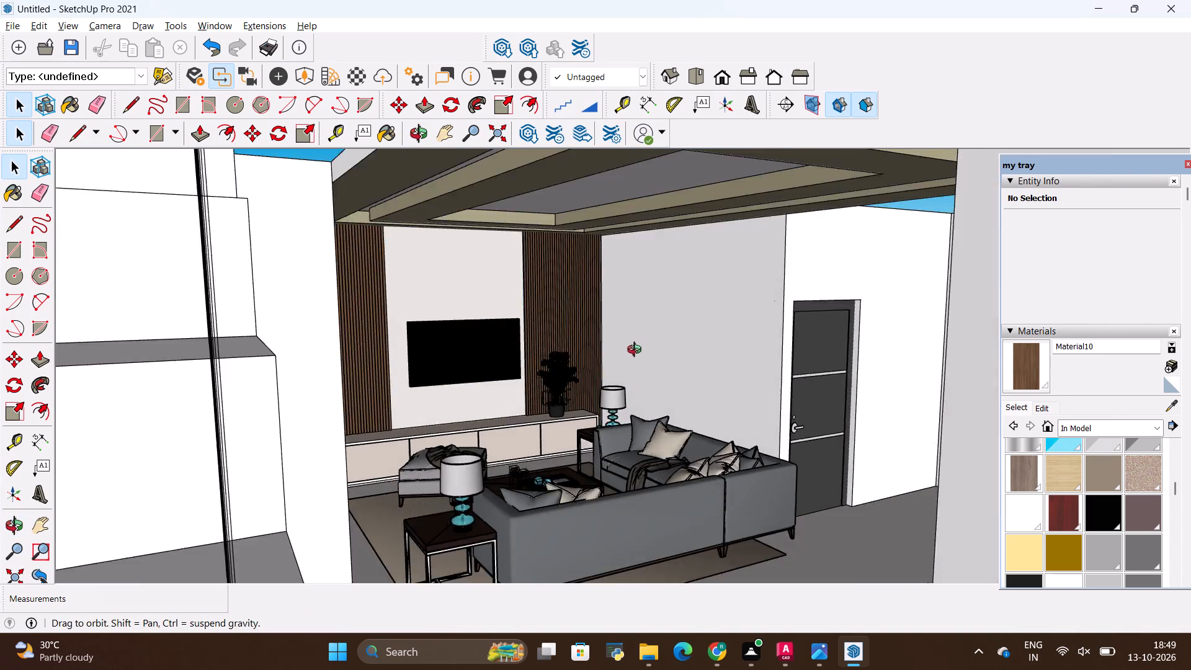
middle_click_drag(637, 351, 628, 360)
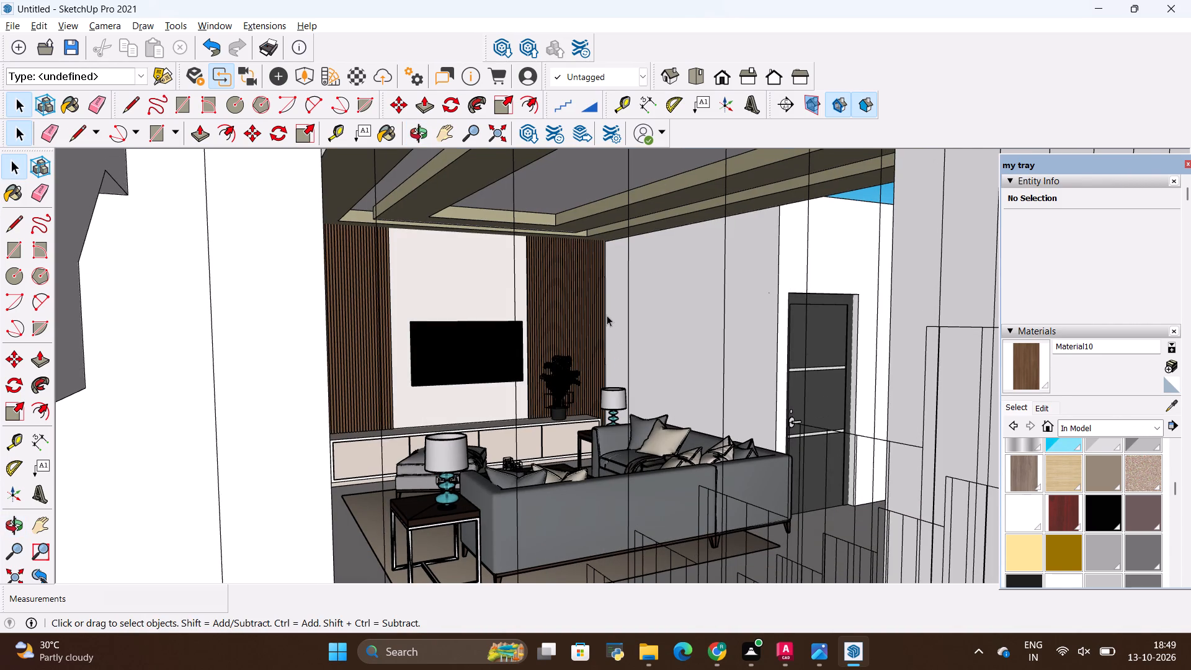
middle_click_drag(592, 276, 614, 426)
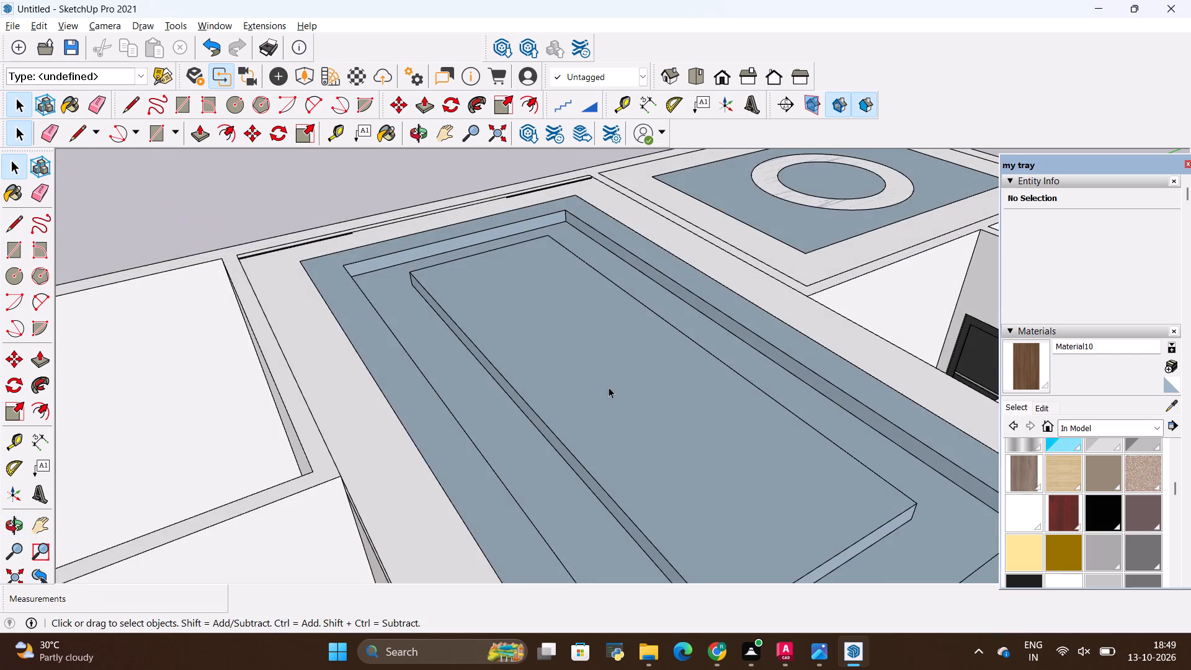
scroll(609, 387, "down", 14)
scroll(609, 375, "down", 12)
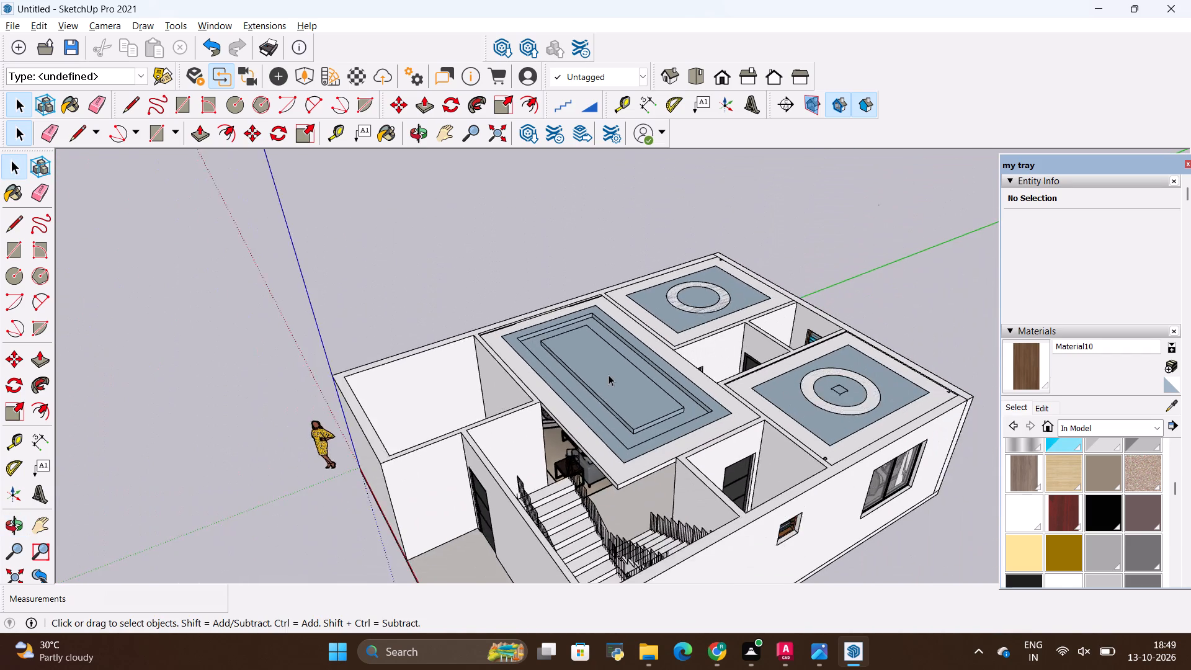
scroll(609, 375, "down", 6)
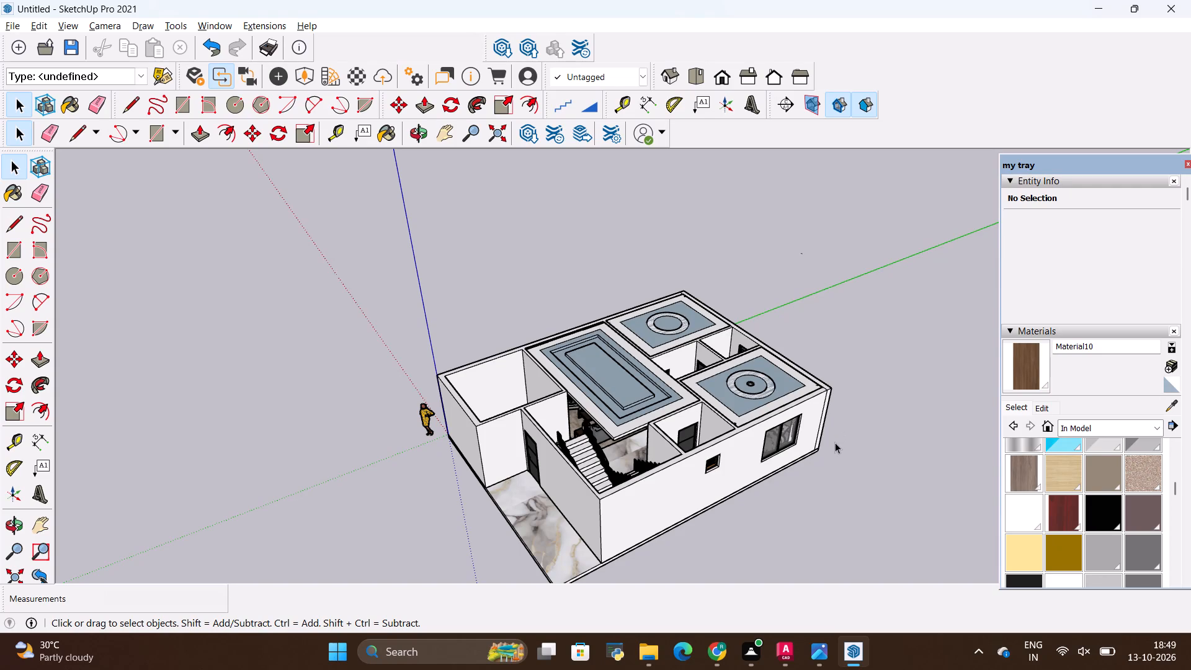
Review the house exterior and living room again, checking the false ceiling's open edge above the sofa and facing the TV wall.
scroll(685, 534, "down", 4)
key("space")
left_click(489, 508)
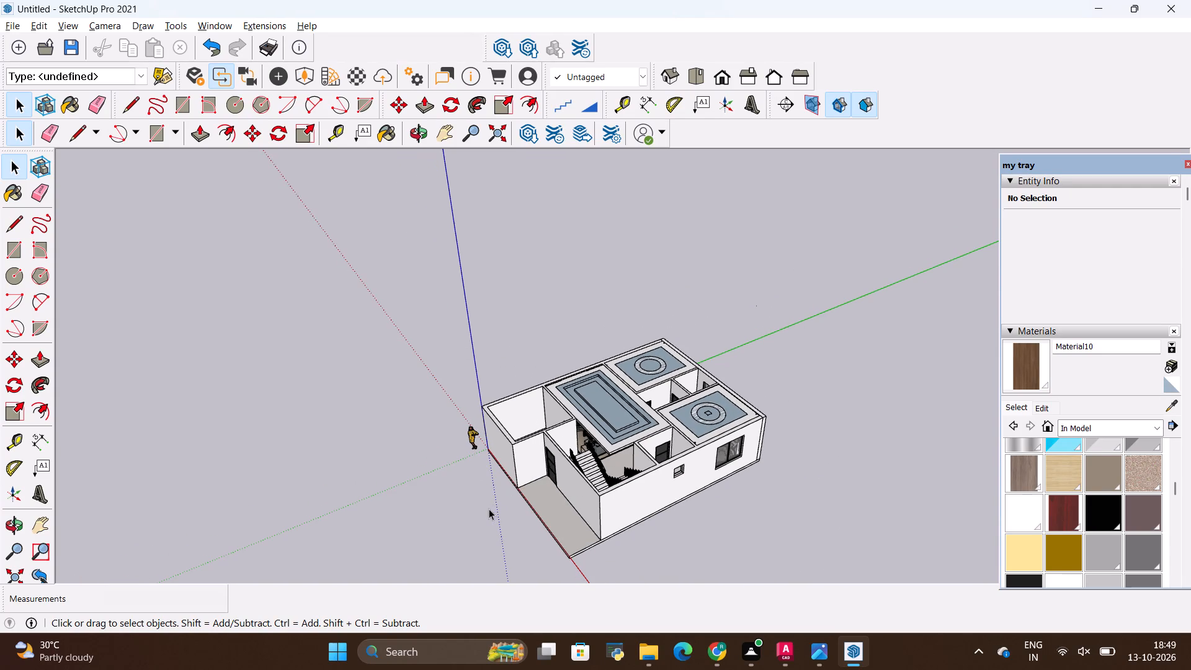
middle_click_drag(497, 509, 594, 460)
scroll(499, 509, "up", 1)
scroll(604, 460, "up", 6)
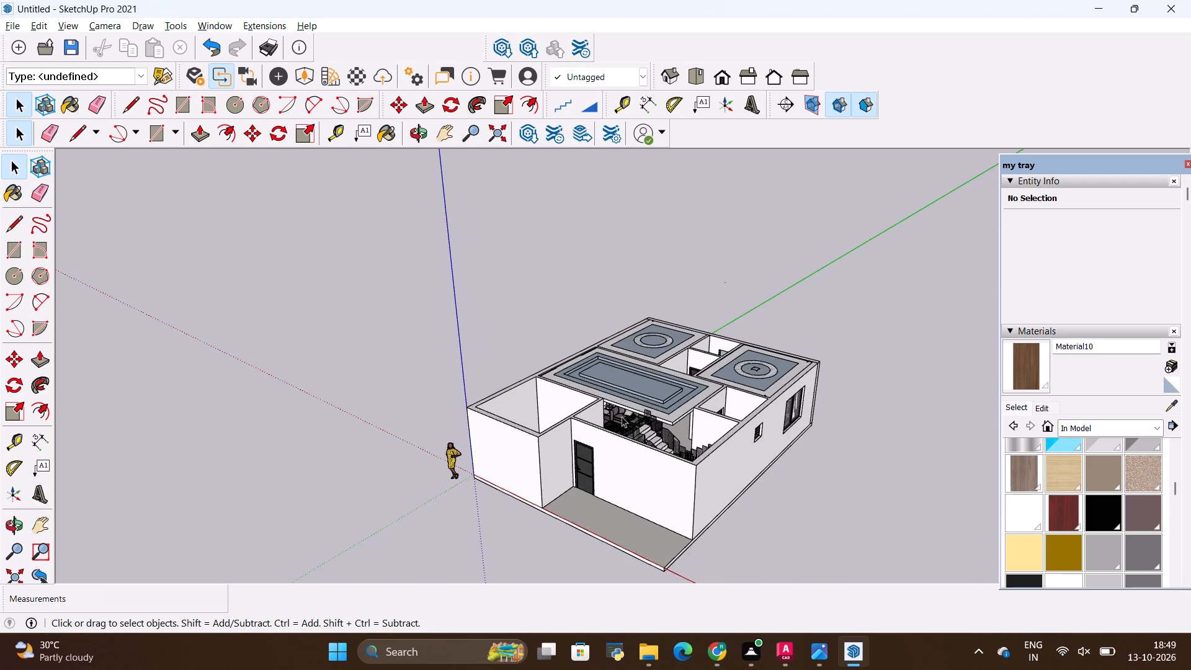
scroll(622, 416, "up", 20)
scroll(622, 416, "up", 4)
middle_click_drag(610, 444, 674, 449)
scroll(654, 413, "up", 18)
middle_click_drag(623, 447, 600, 372)
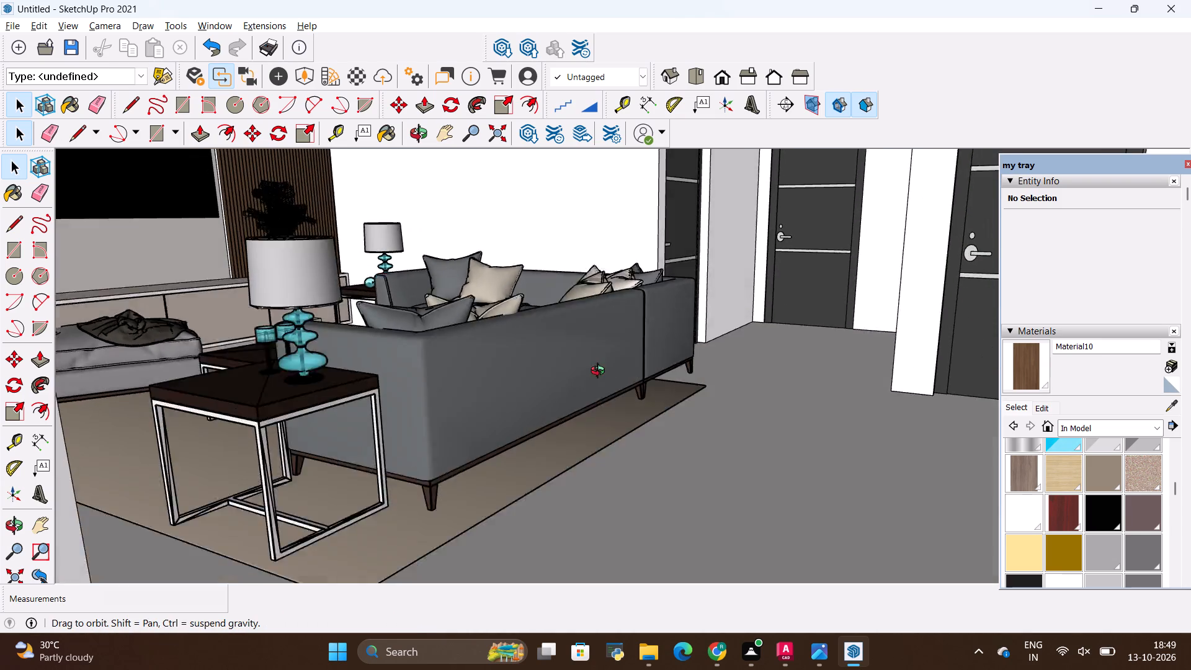
middle_click_drag(600, 372, 618, 471)
scroll(638, 469, "down", 18)
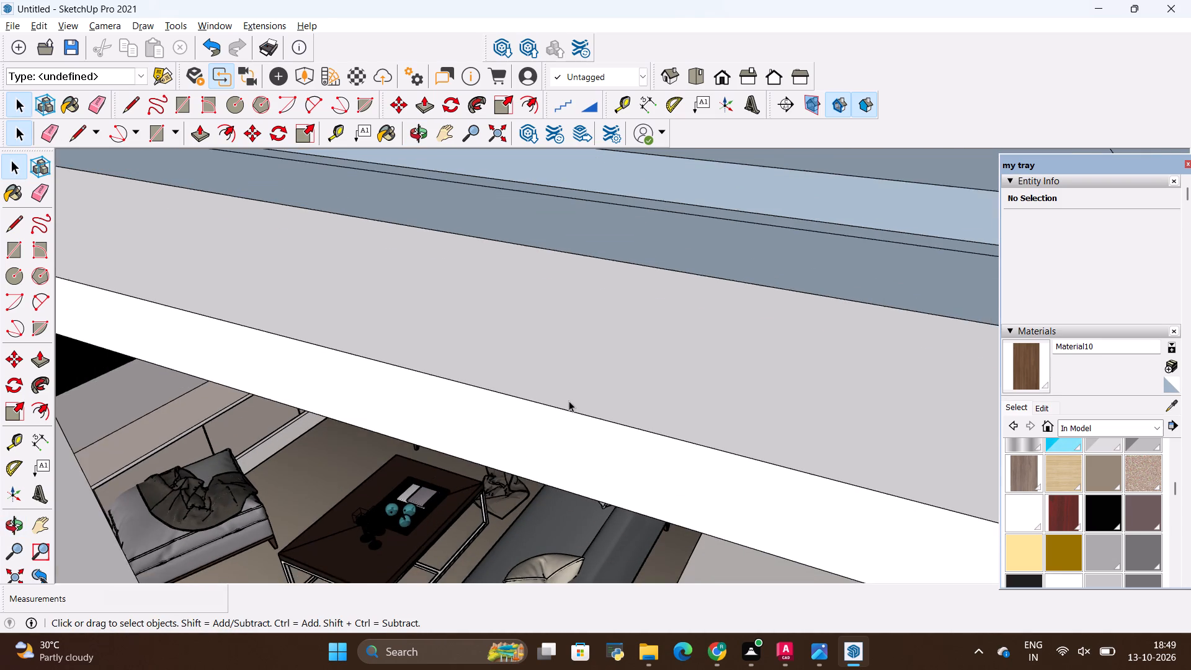
scroll(569, 401, "down", 20)
scroll(569, 401, "down", 19)
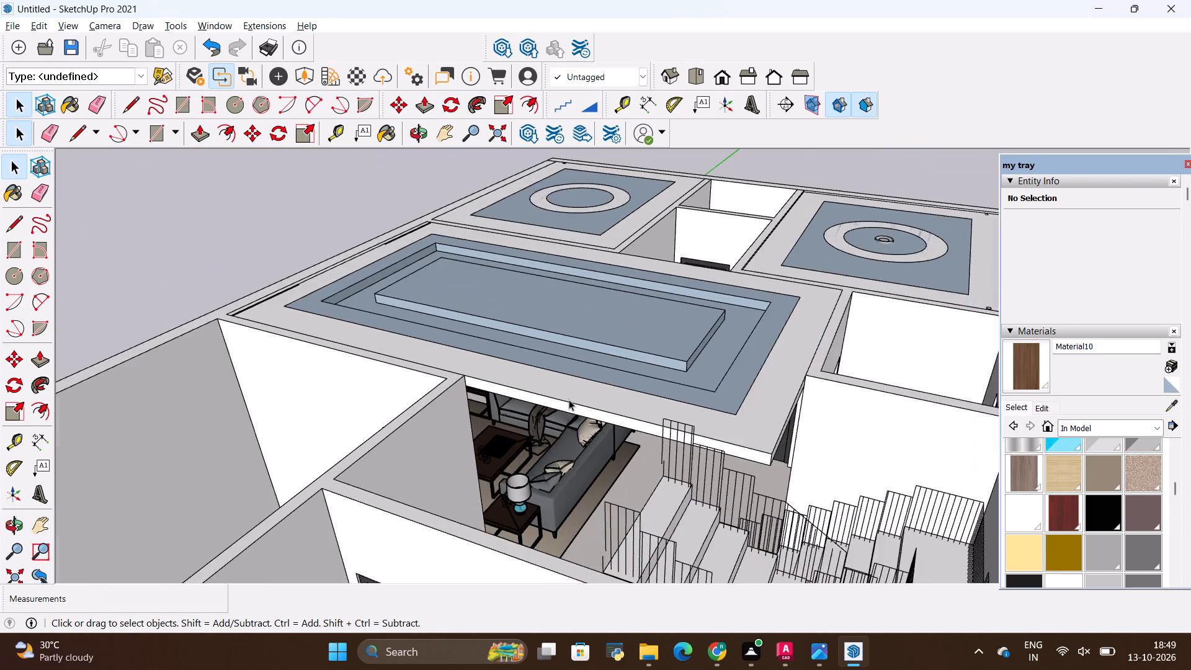
scroll(569, 400, "down", 6)
key("space")
left_click(262, 342)
scroll(486, 412, "up", 8)
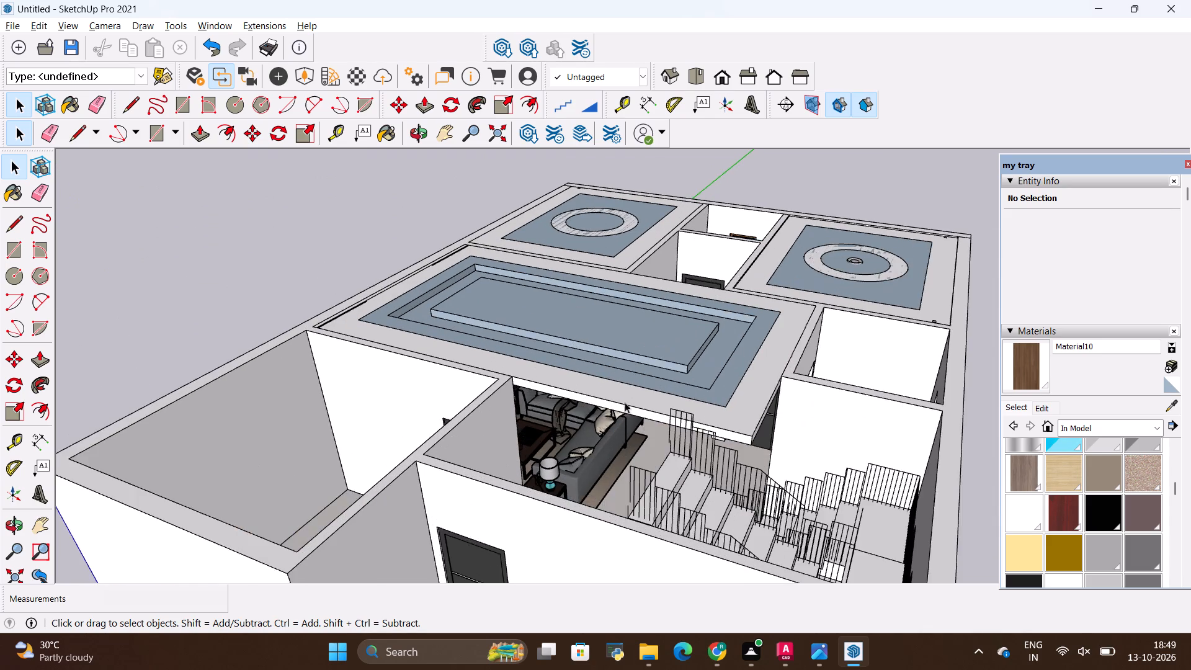
middle_click_drag(703, 421, 535, 444)
scroll(666, 501, "up", 5)
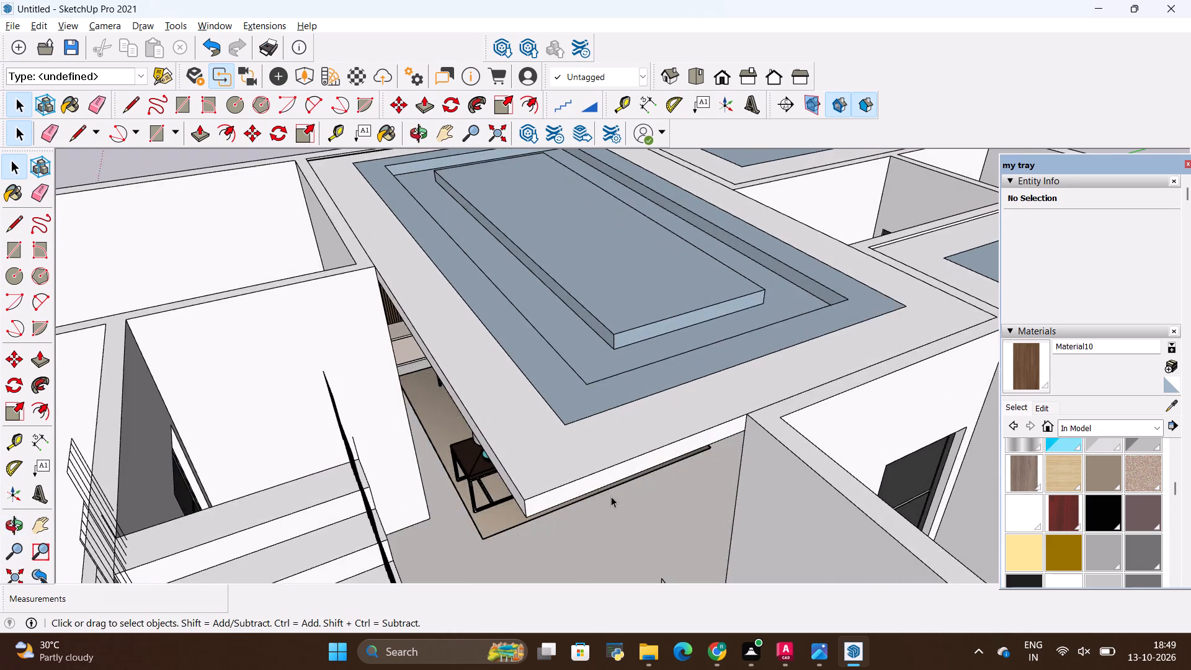
scroll(611, 496, "up", 3)
middle_click_drag(607, 466, 583, 346)
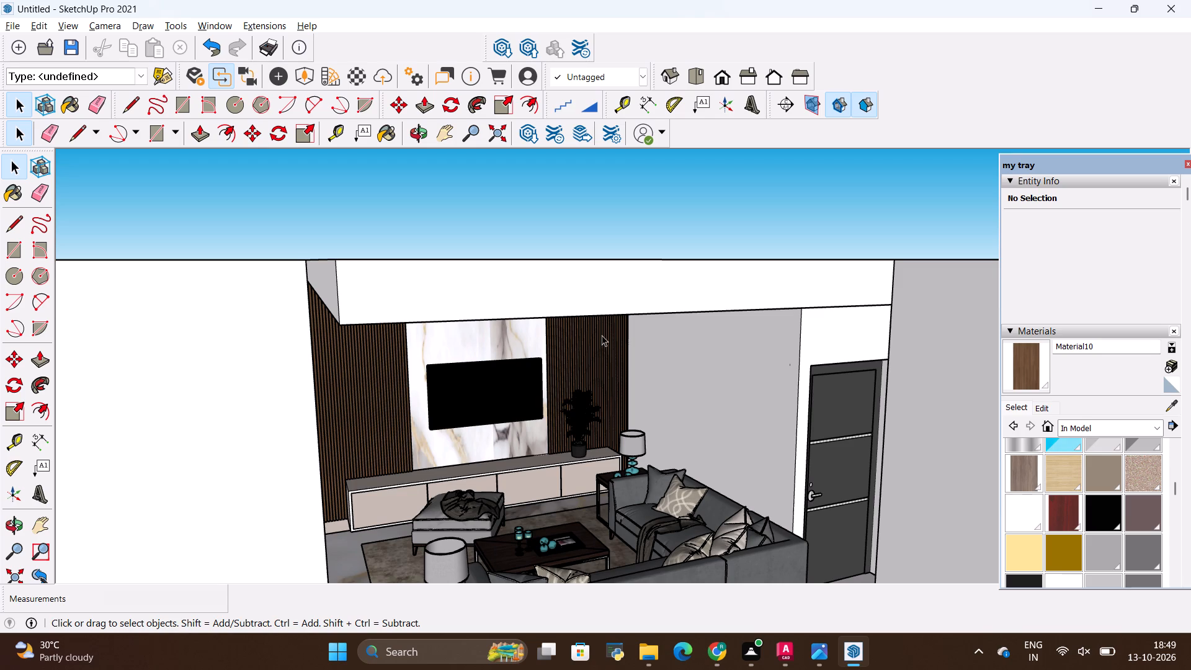
Examine the living room's false ceiling from above, and the sofa set, TV wall and door beneath it from the staircase side.
middle_click_drag(602, 333, 634, 444)
scroll(602, 333, "up", 1)
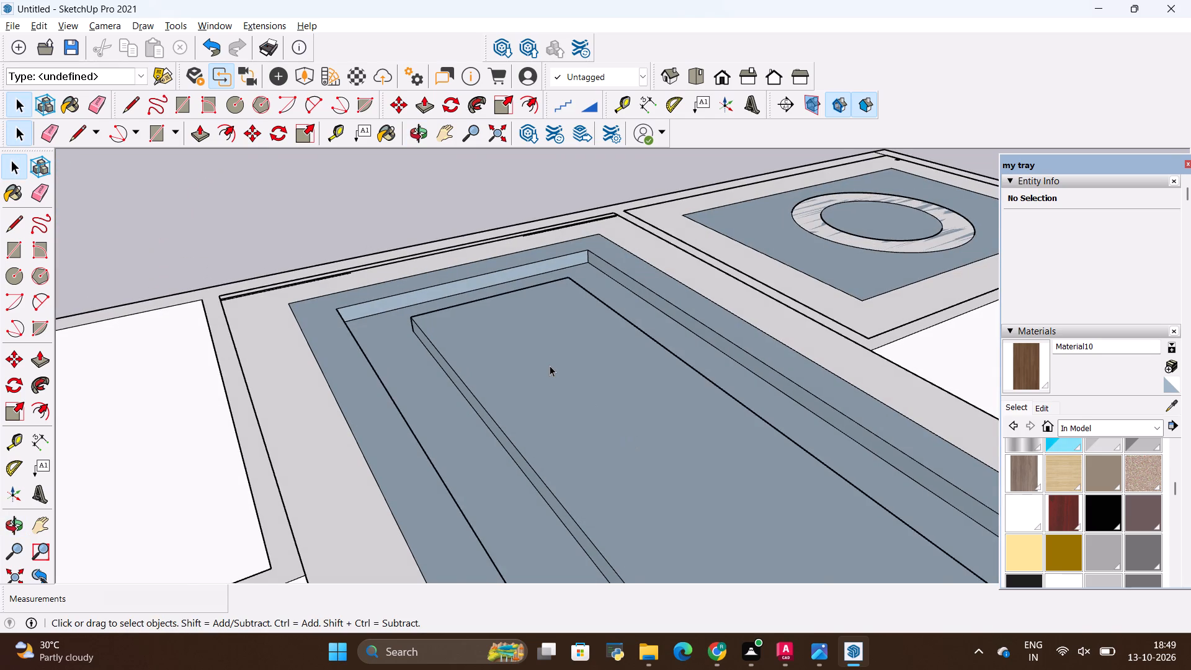
scroll(548, 365, "down", 20)
scroll(573, 396, "down", 6)
scroll(609, 560, "up", 6)
middle_click_drag(592, 546, 595, 509)
scroll(575, 504, "up", 9)
scroll(531, 409, "up", 1)
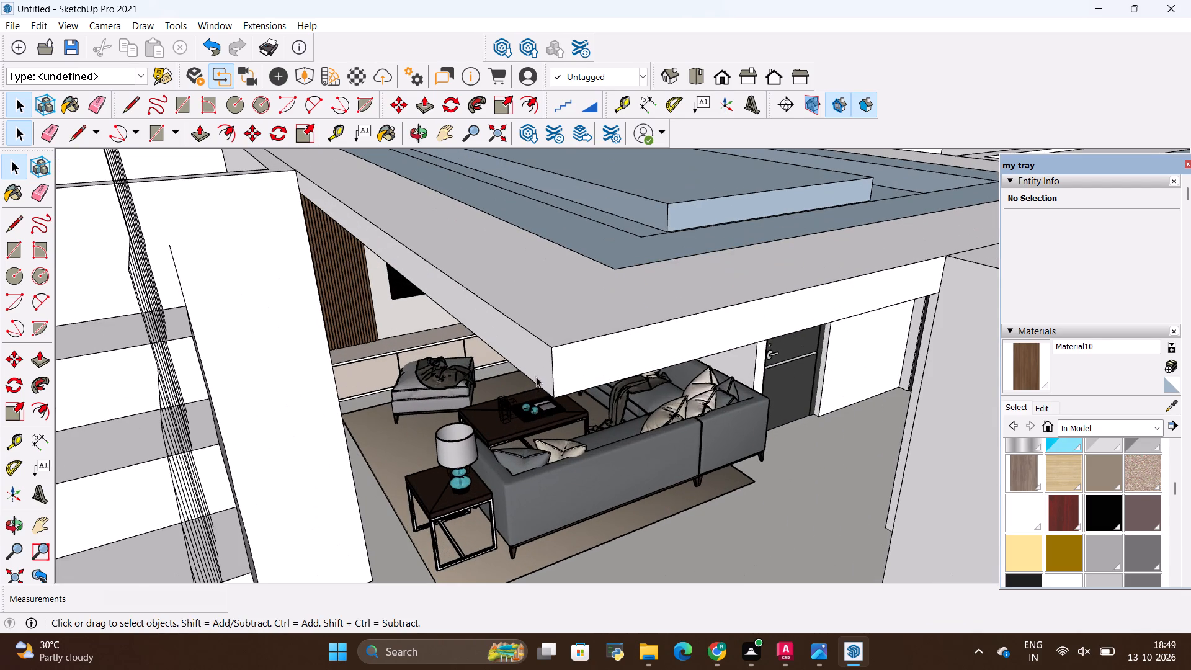
middle_click_drag(718, 460, 705, 433)
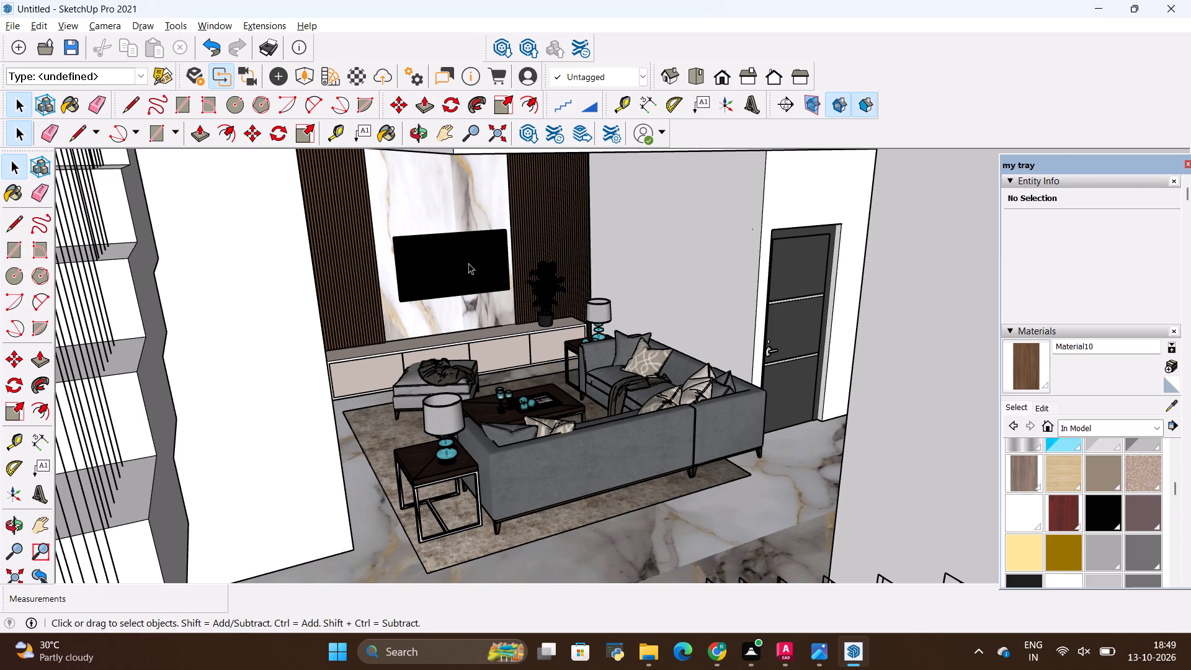
scroll(468, 263, "up", 2)
scroll(504, 281, "down", 4)
Inspect the living room false ceiling from above and below, briefly selecting its group to see its extent.
middle_click_drag(569, 301, 556, 346)
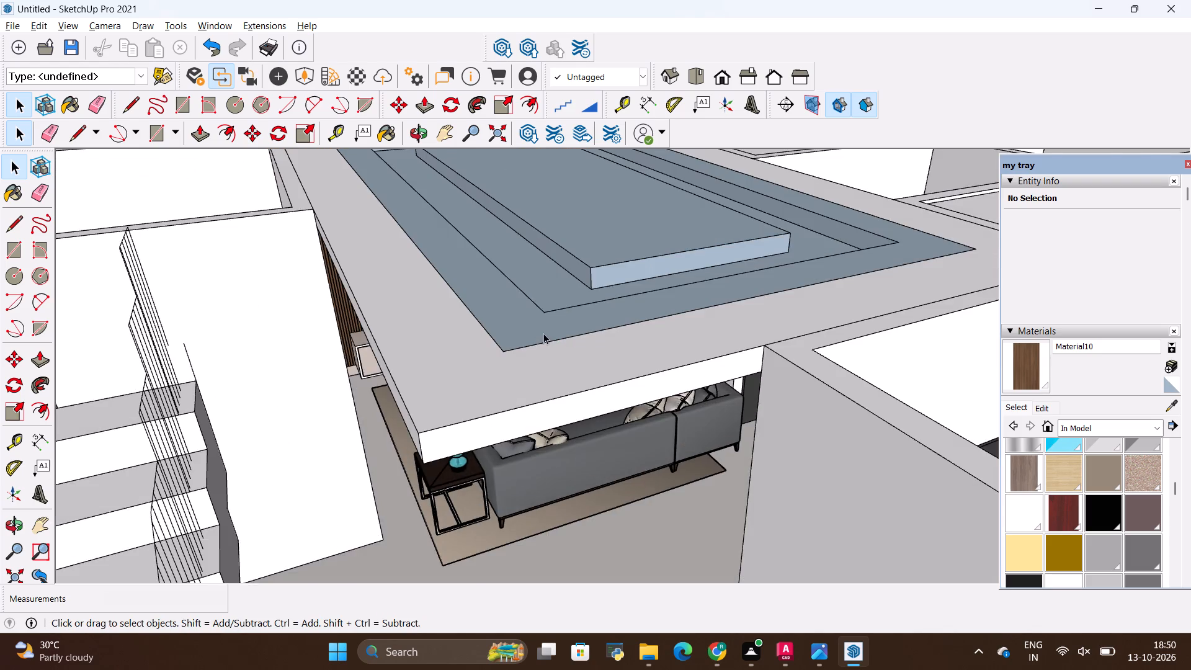
scroll(543, 333, "up", 4)
middle_click_drag(555, 380, 573, 221)
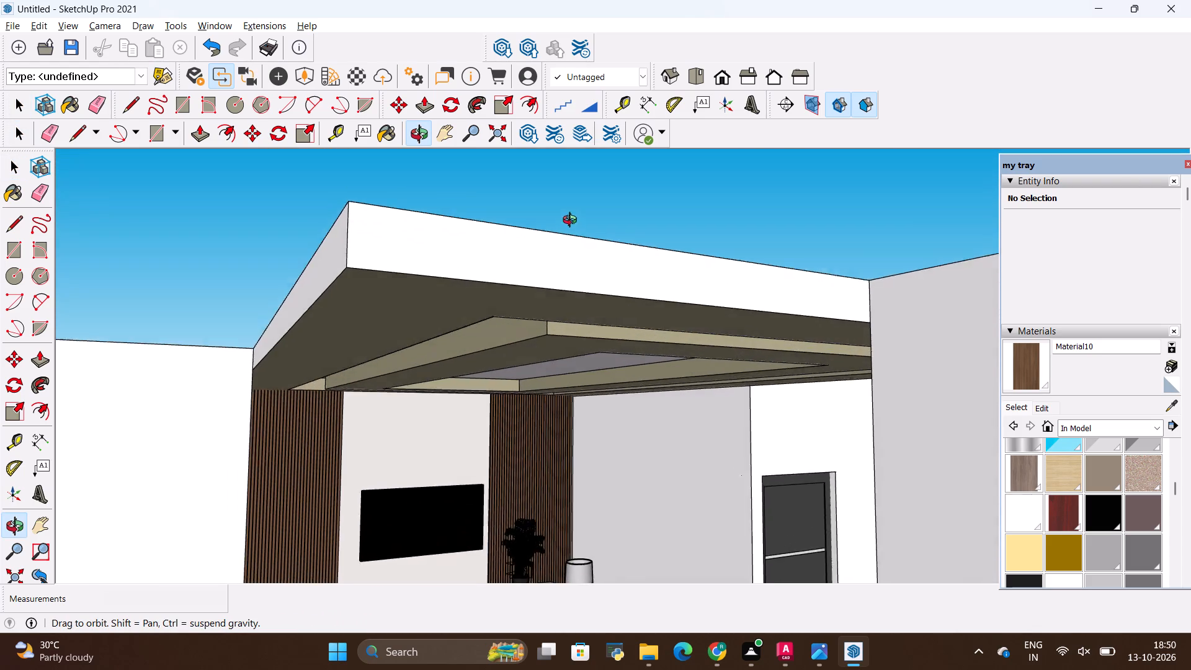
middle_click_drag(573, 221, 568, 476)
scroll(567, 449, "up", 1)
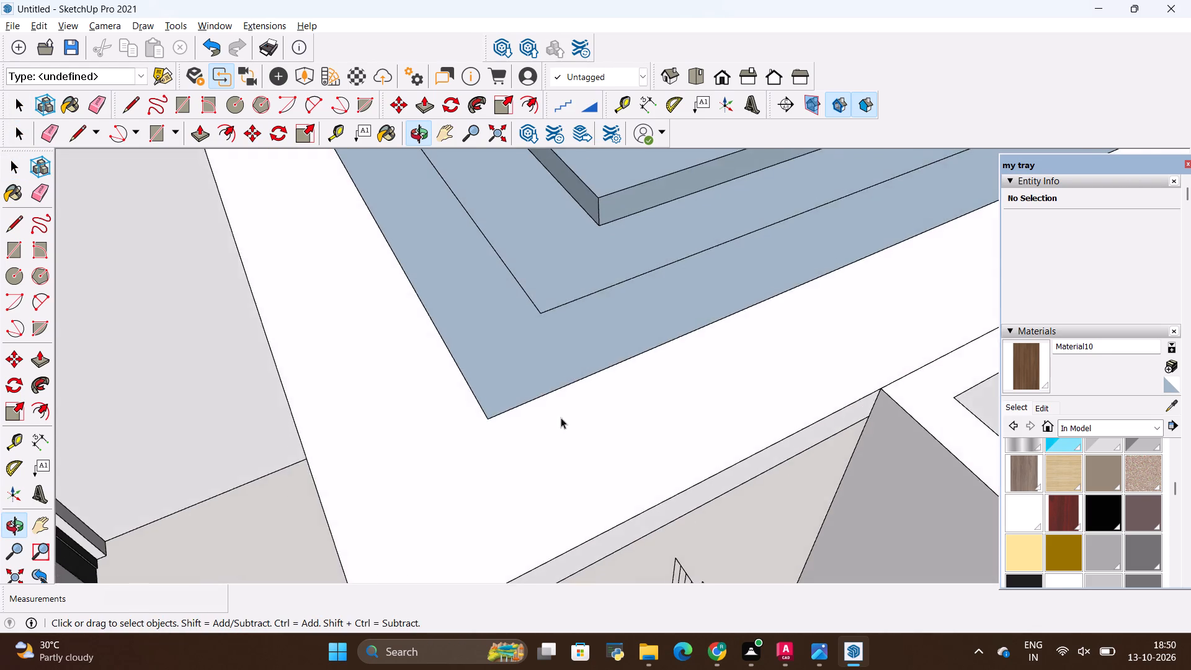
scroll(560, 406, "down", 18)
key("space")
left_click(663, 378)
scroll(663, 381, "down", 4)
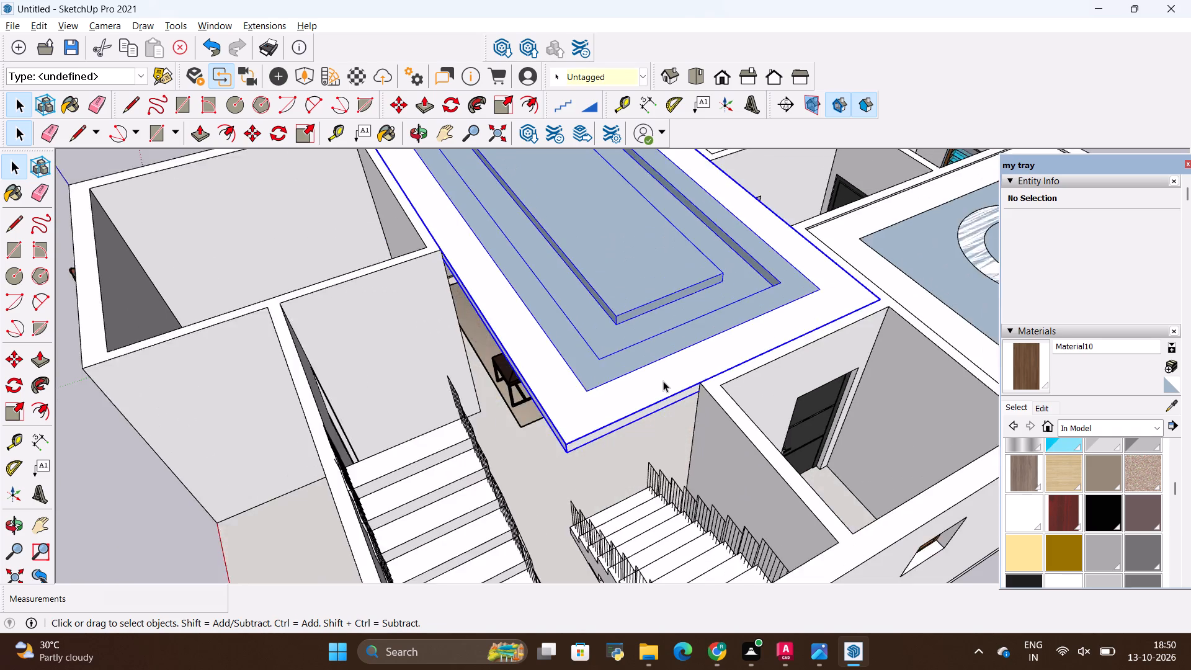
scroll(663, 381, "down", 17)
key("space")
left_click(880, 551)
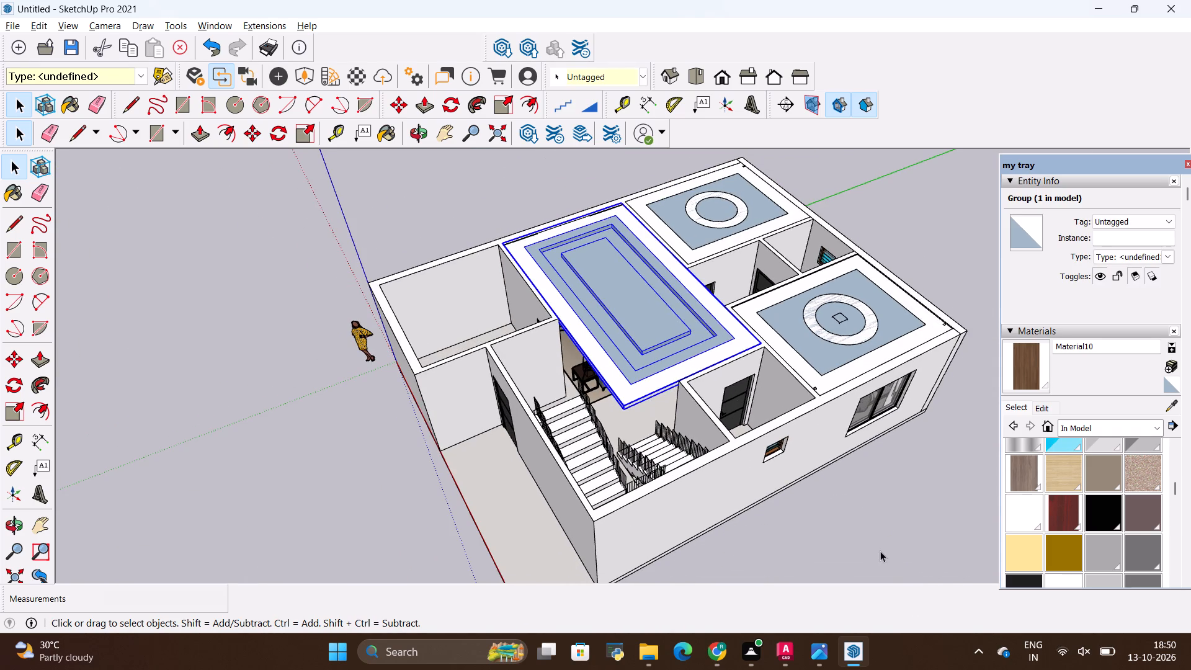
Review the whole house from above on several sides, comparing the rooms with false ceilings to the open ones.
scroll(881, 538, "down", 6)
middle_click_drag(553, 408, 727, 532)
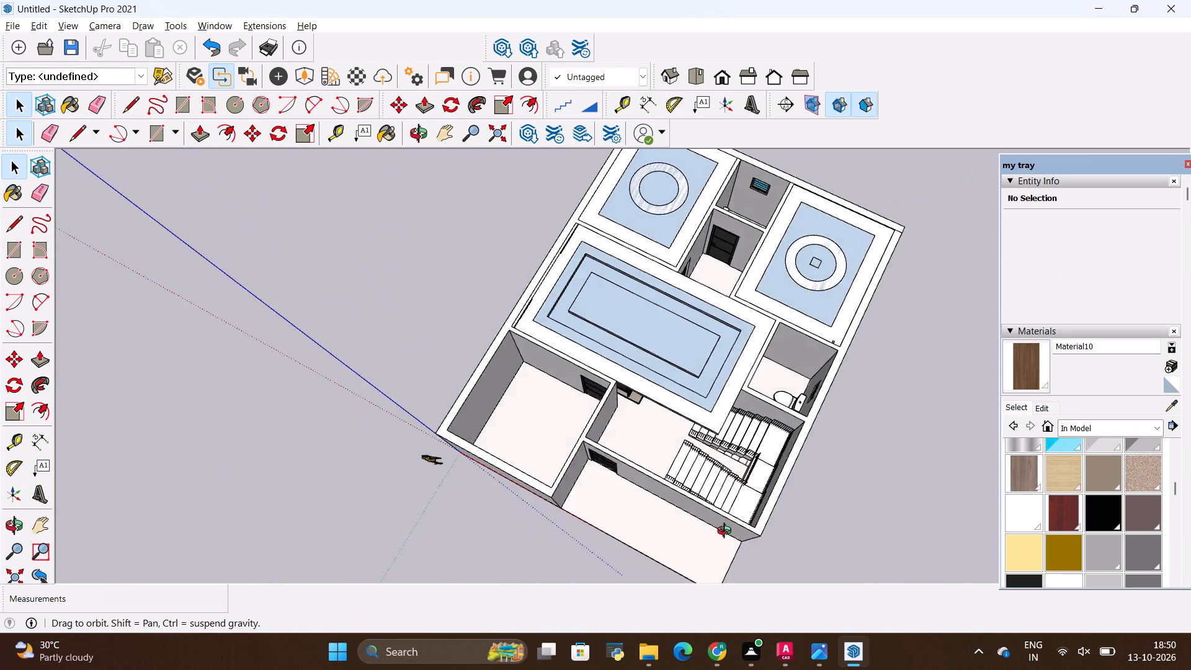
middle_click_drag(727, 532, 488, 519)
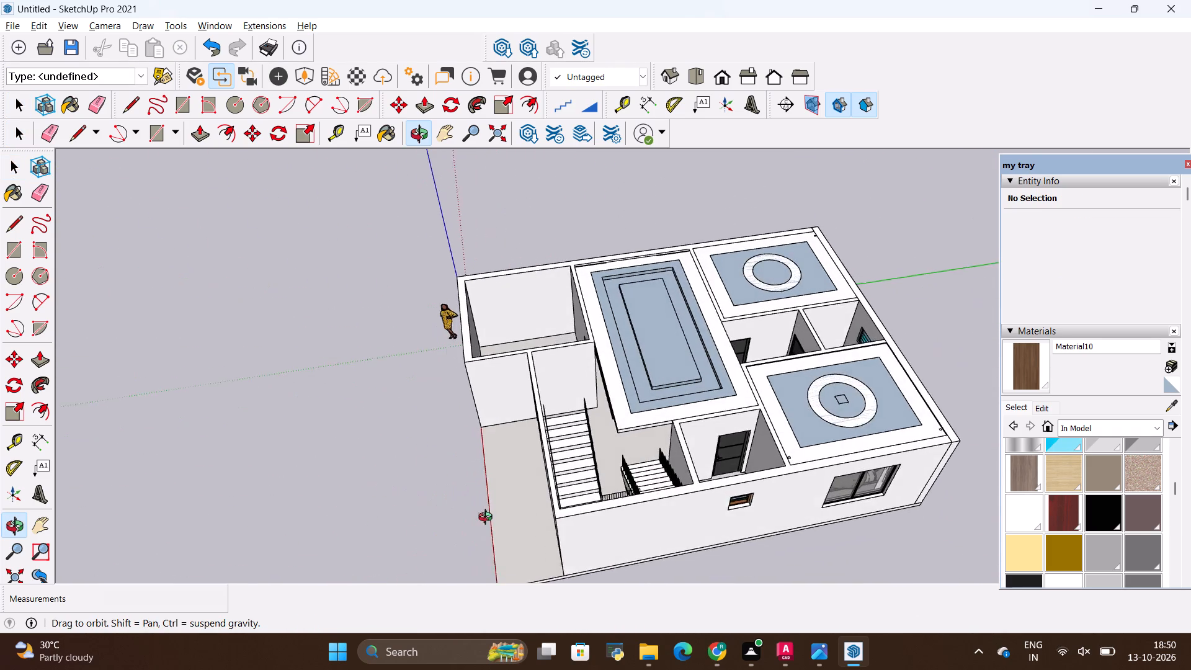
middle_click_drag(488, 519, 500, 522)
scroll(450, 287, "up", 6)
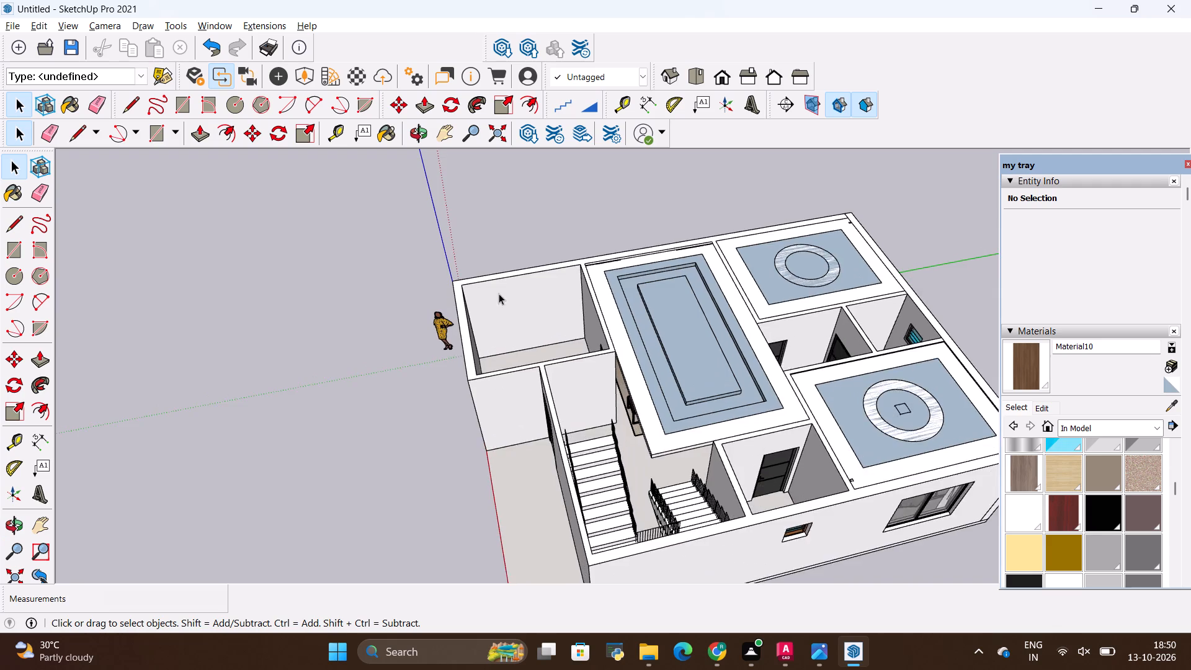
scroll(499, 293, "up", 6)
scroll(639, 357, "up", 7)
middle_click_drag(704, 349, 512, 467)
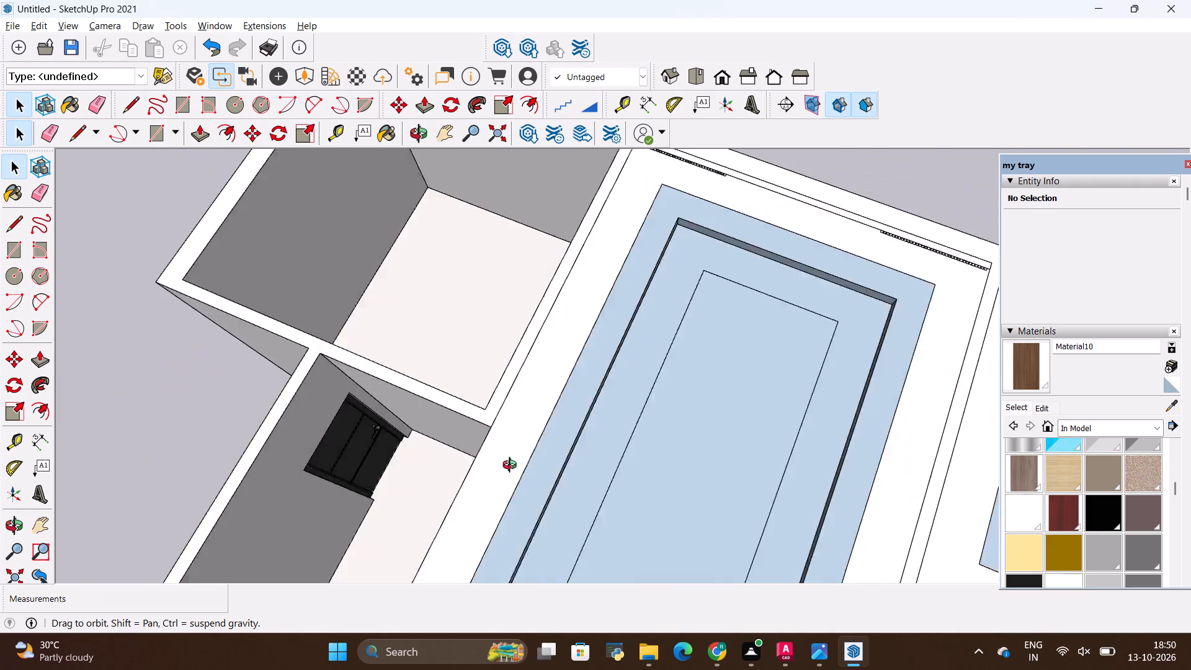
middle_click_drag(512, 467, 362, 352)
scroll(607, 425, "down", 17)
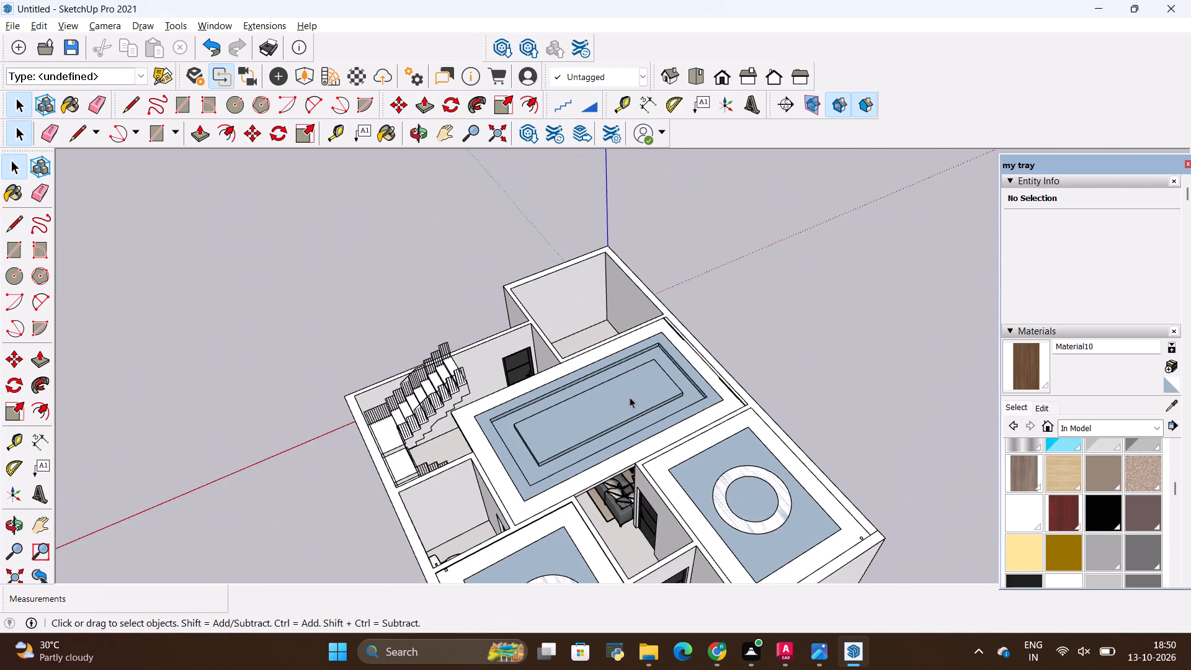
Examine the empty front corner room's walls and floor from above, looking from opposite sides.
scroll(604, 236, "up", 17)
scroll(559, 452, "down", 7)
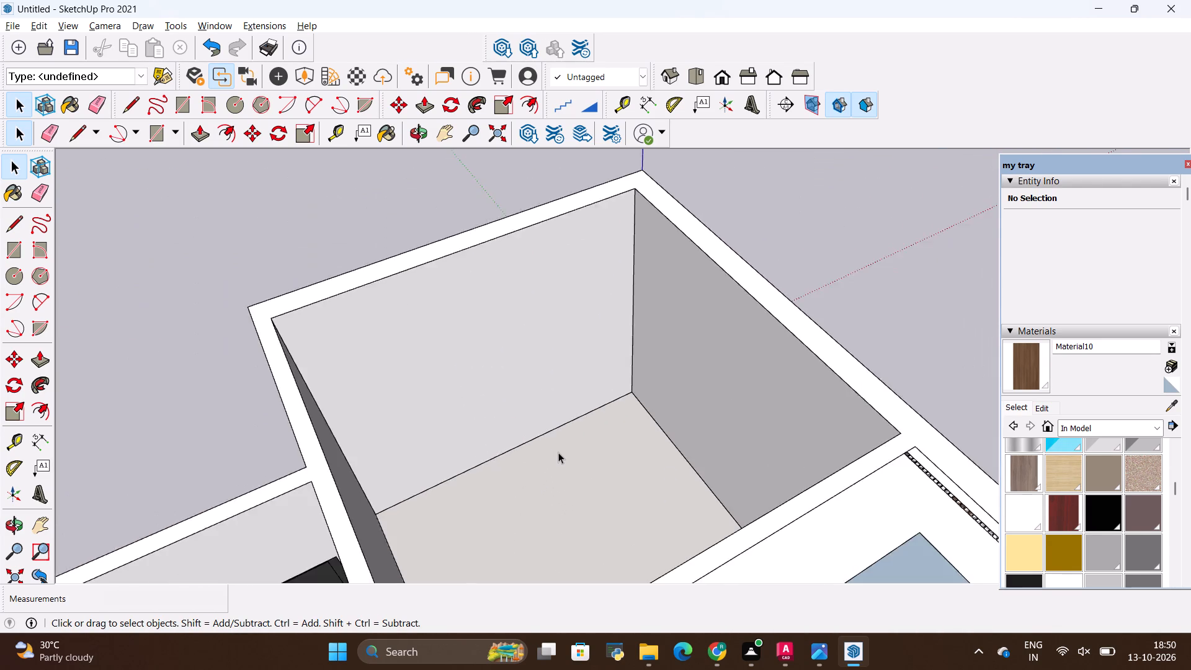
scroll(558, 452, "down", 3)
scroll(435, 438, "up", 3)
scroll(528, 481, "up", 1)
middle_click_drag(568, 419, 272, 498)
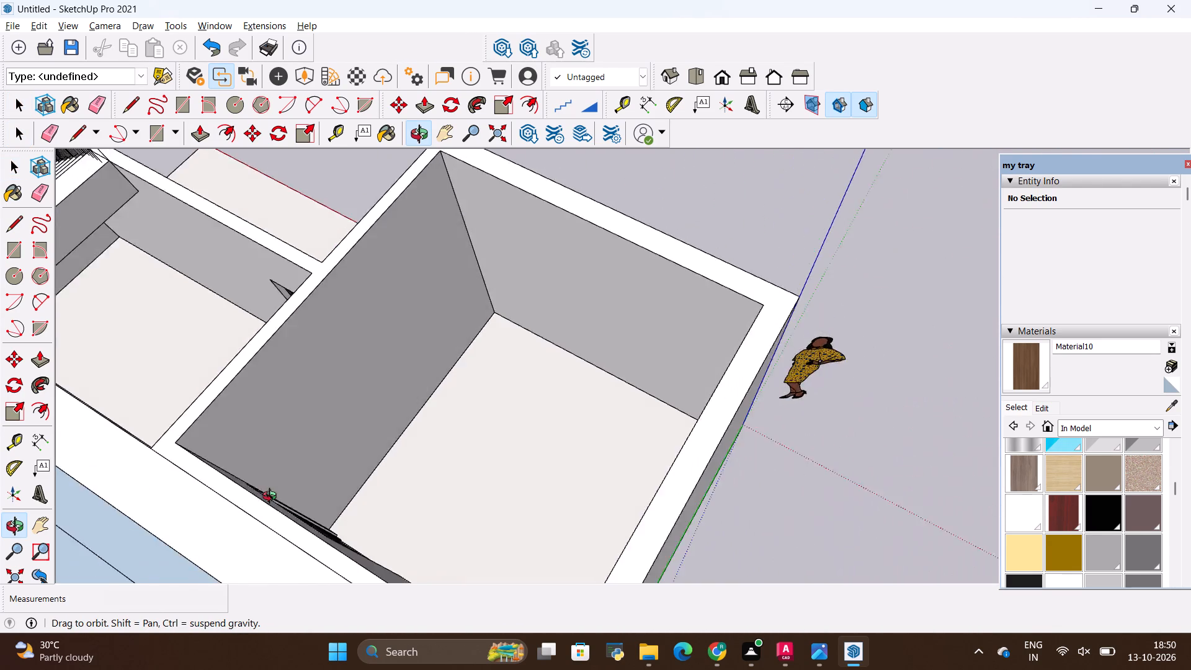
middle_click_drag(272, 498, 517, 476)
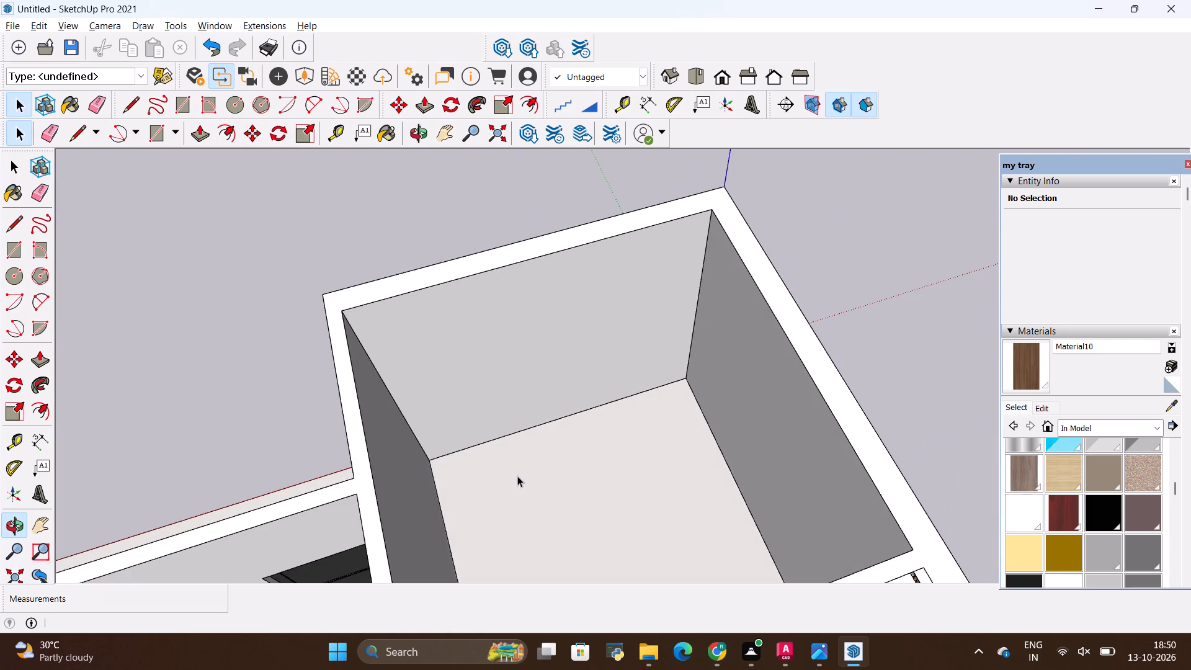
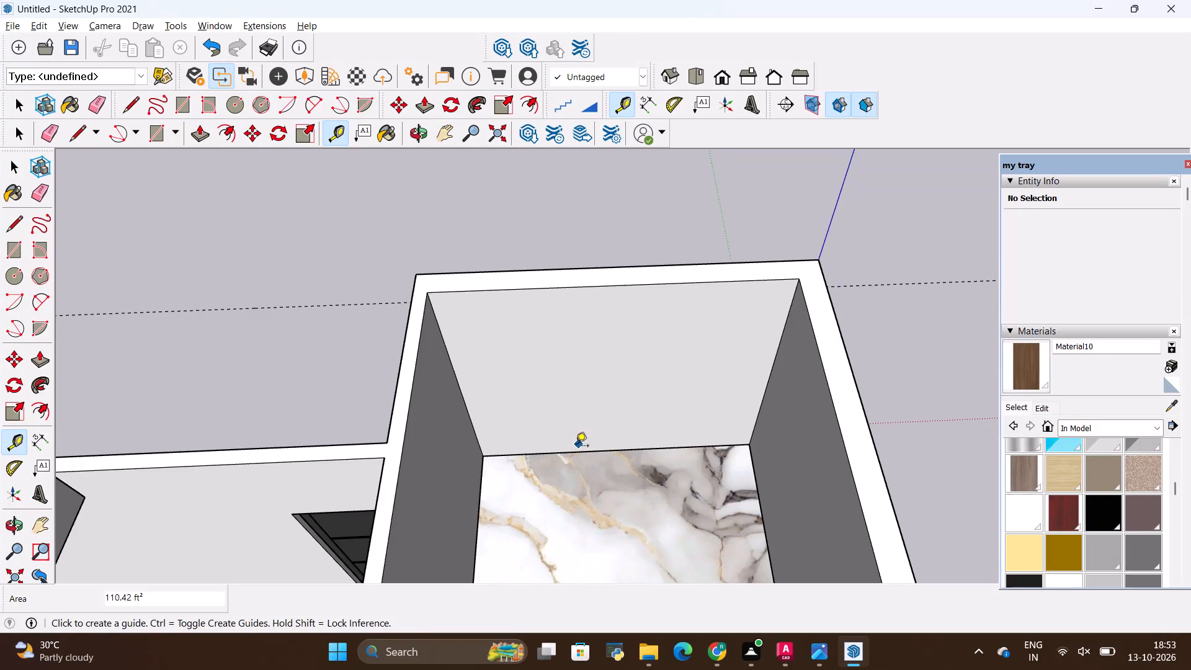
Place guides on the empty corner room's floor, each offset 2' from one of two adjoining walls.
key("t")
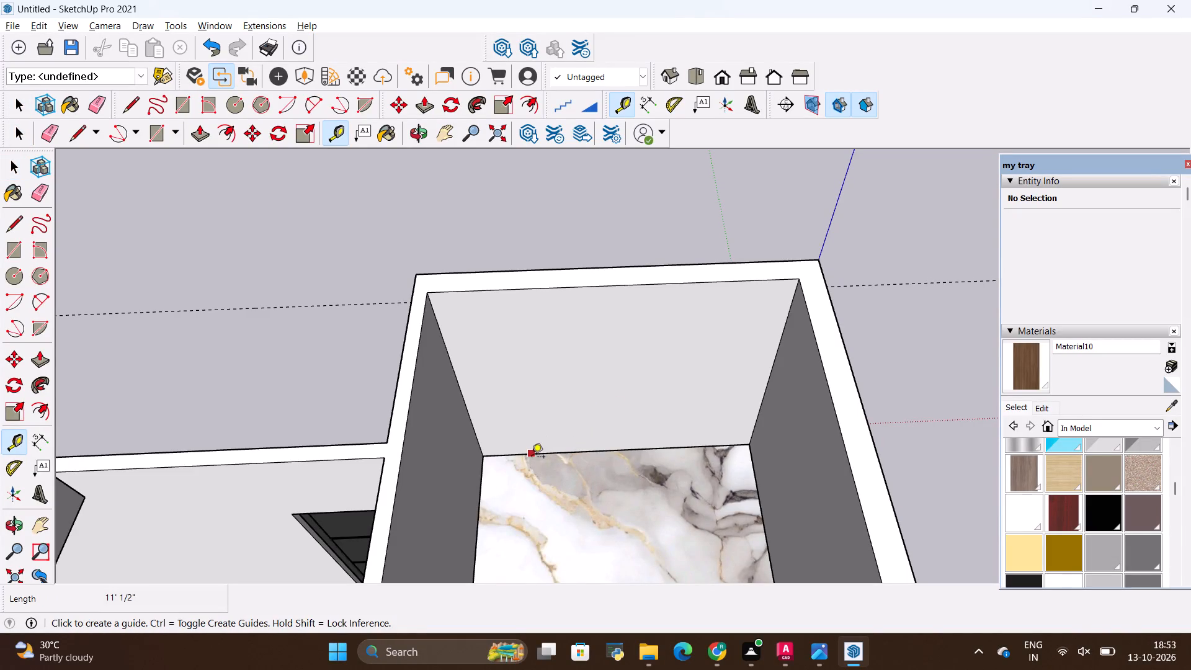
left_click(531, 458)
key("BackSpace")
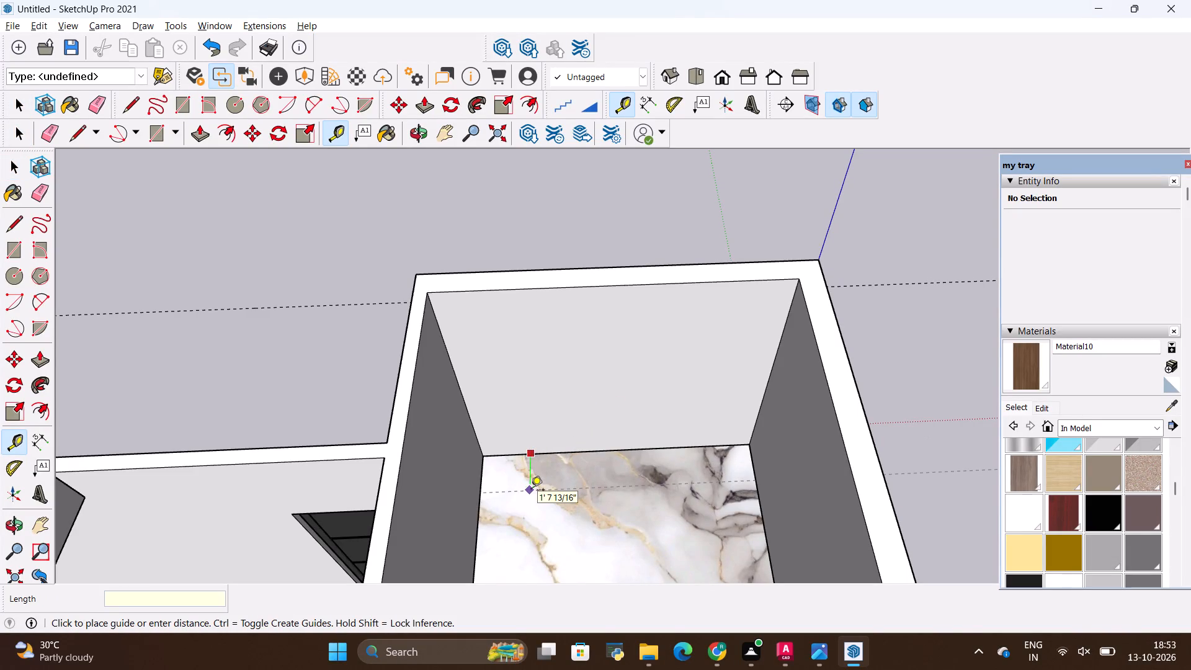
type("2'")
key("Return")
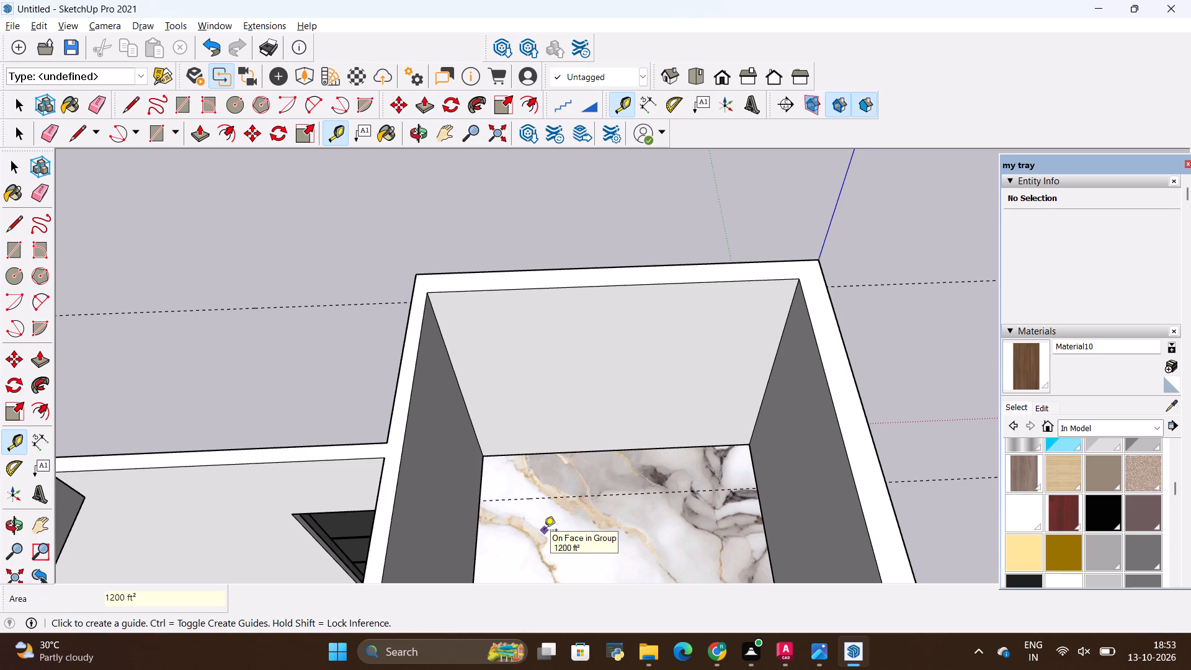
scroll(539, 465, "down", 5)
middle_click_drag(551, 485, 556, 504)
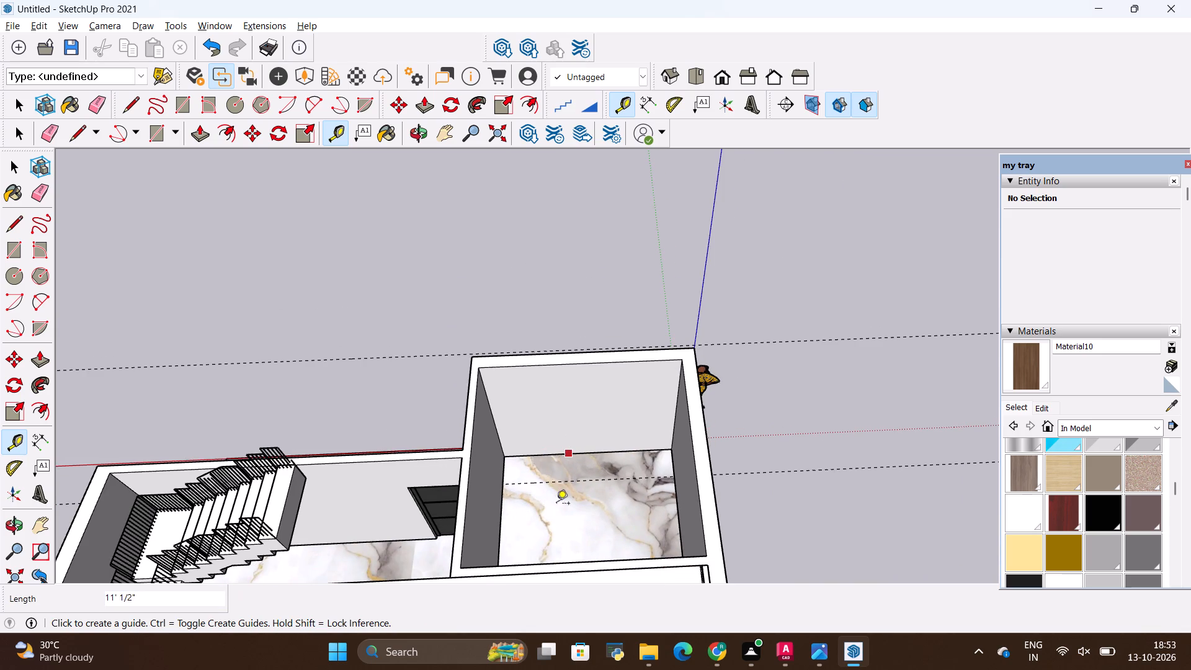
middle_click_drag(556, 504, 818, 569)
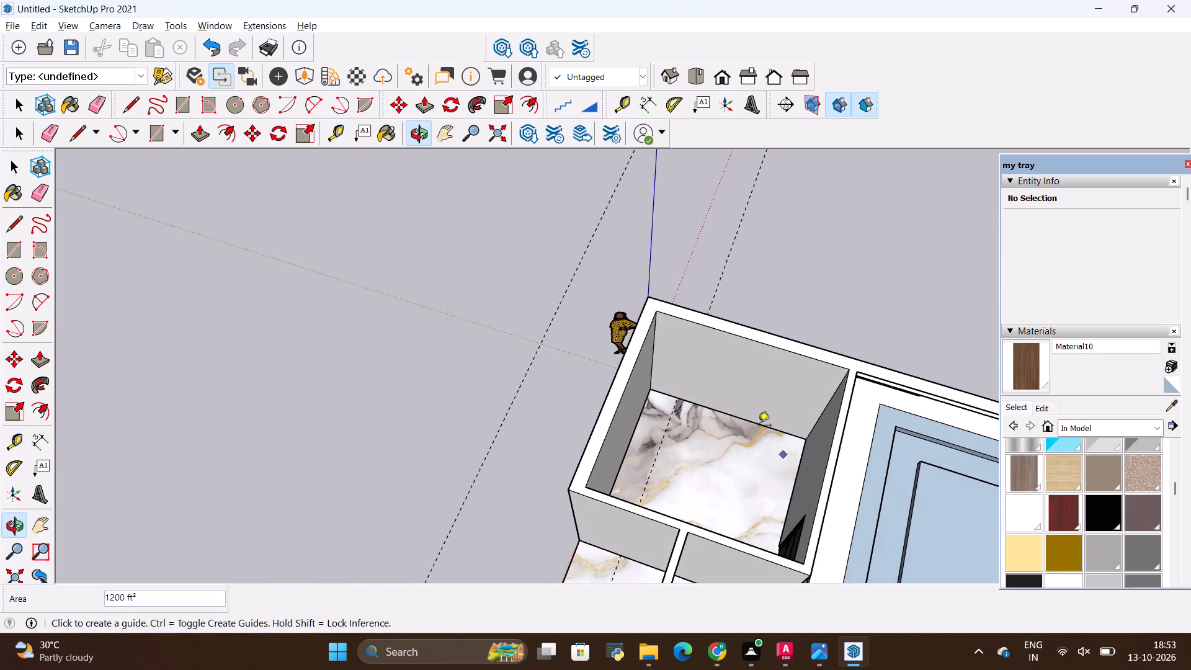
scroll(758, 426, "up", 12)
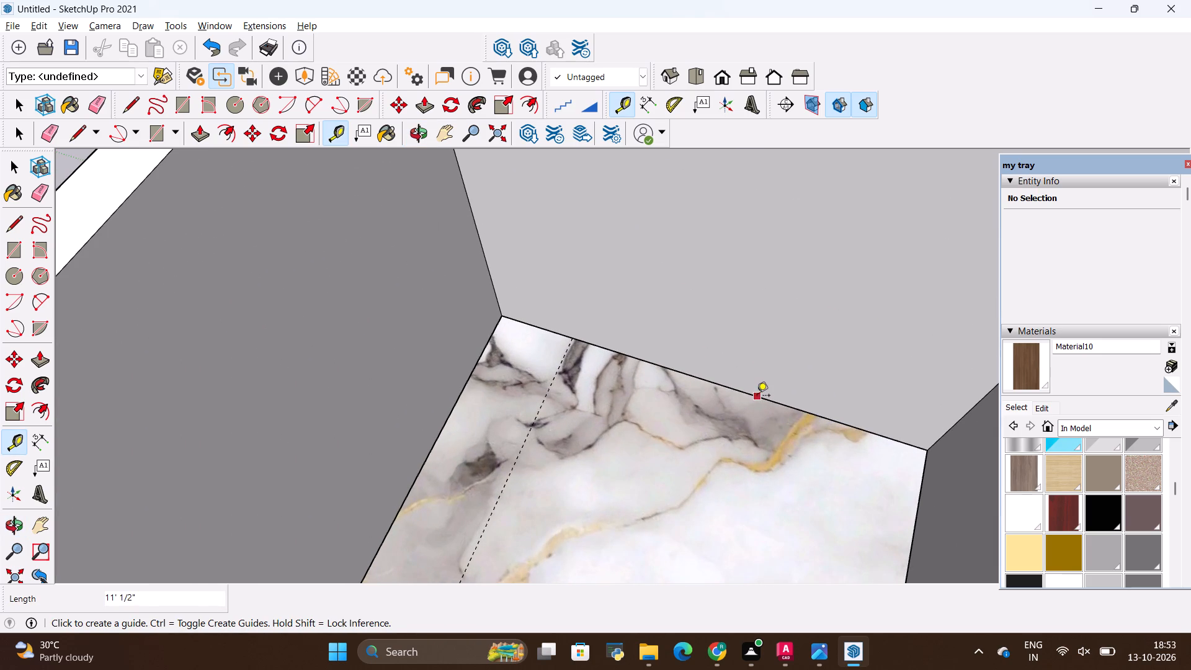
left_click(757, 396)
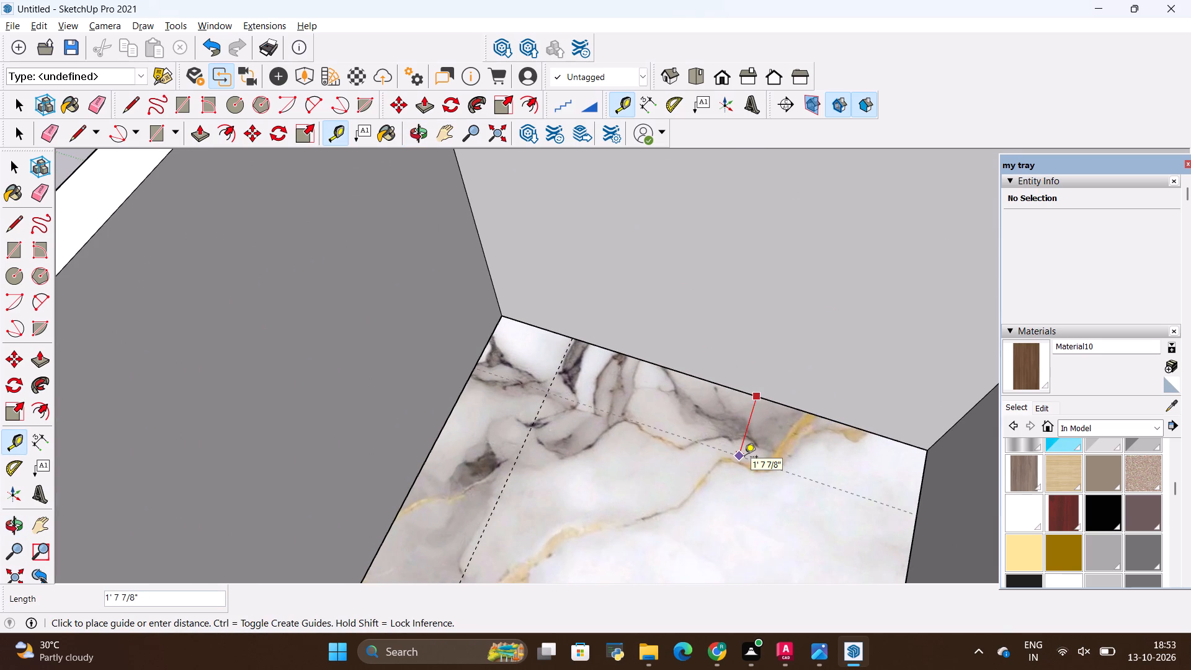
key("BackSpace")
type("2'")
key("Return")
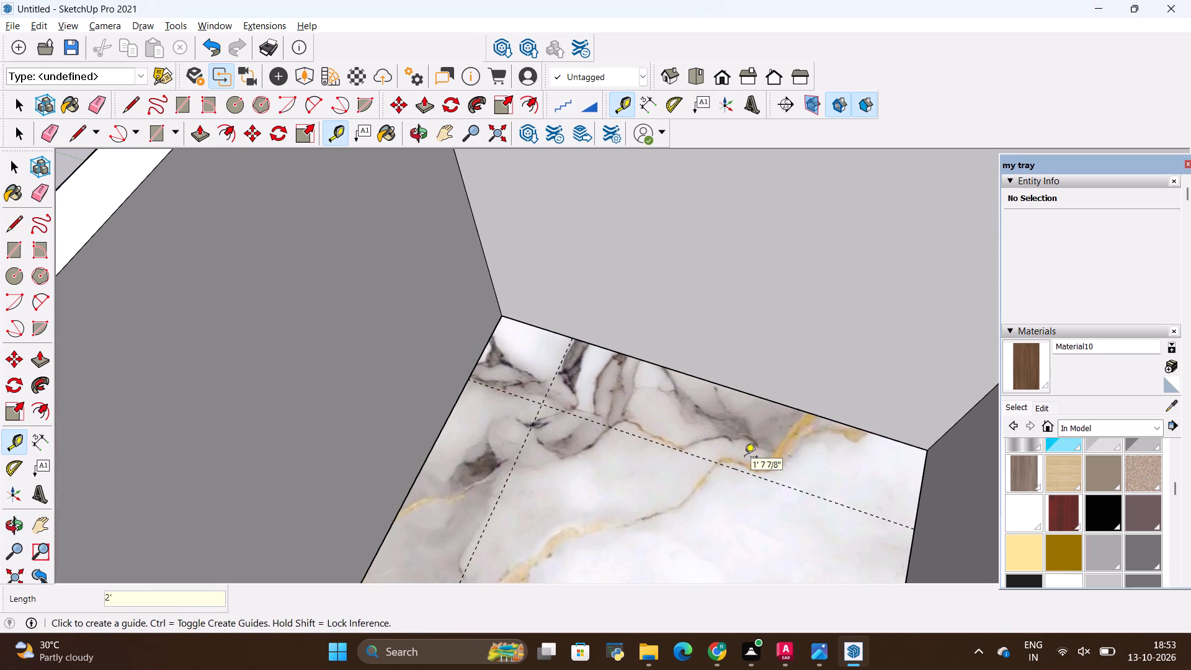
key("Escape")
Draw an 11' 1/2" by 2' rectangle on the floor along the full wall, from its corner to the guide.
scroll(670, 458, "down", 2)
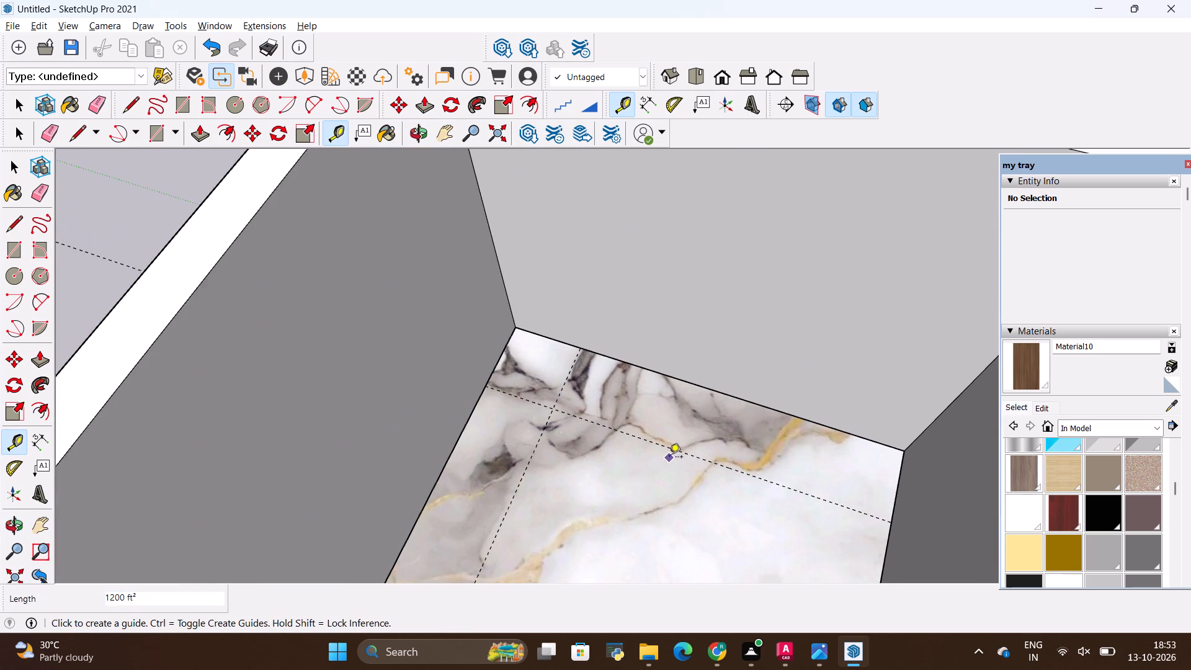
key("r")
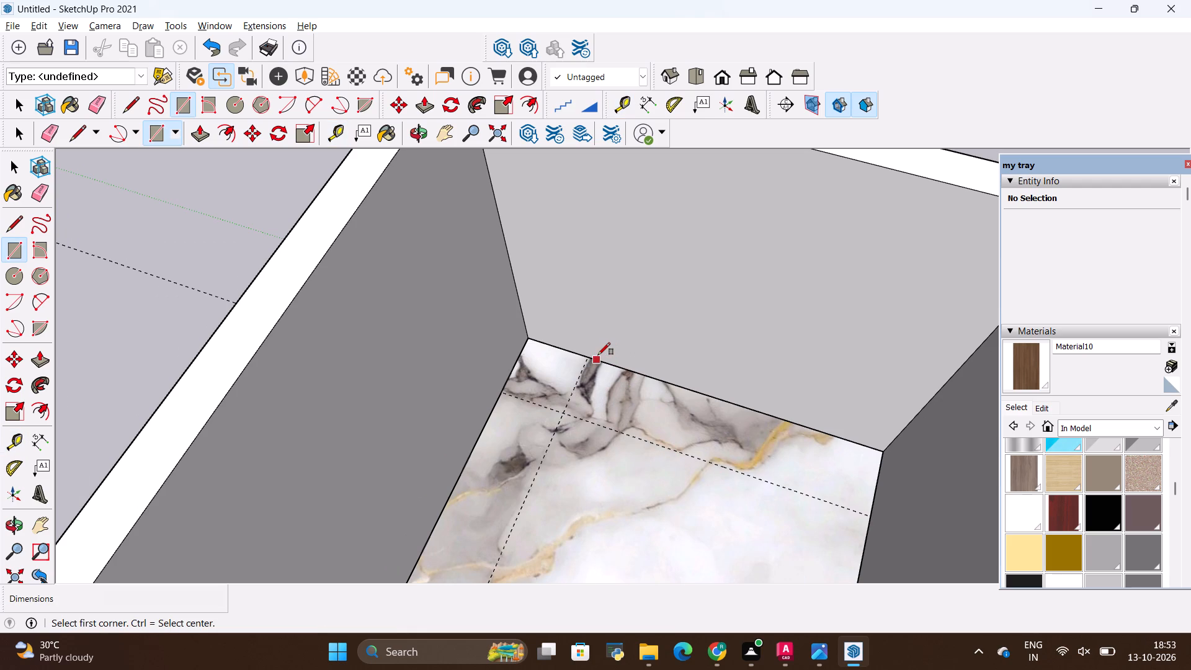
left_click(591, 355)
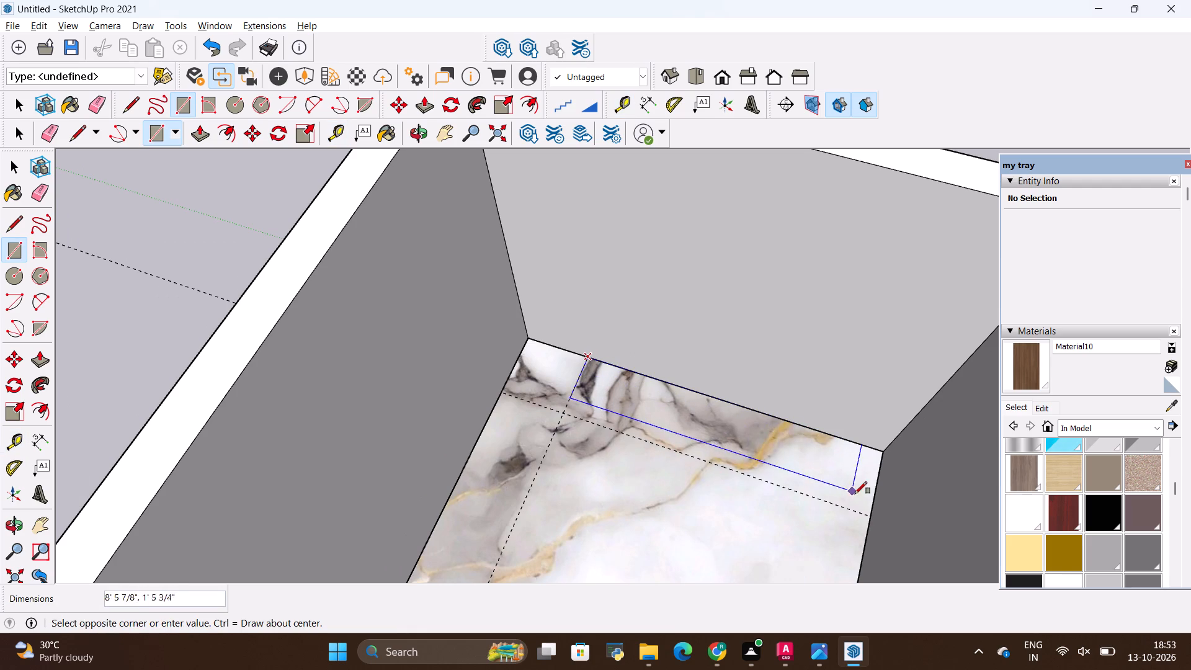
key("Escape")
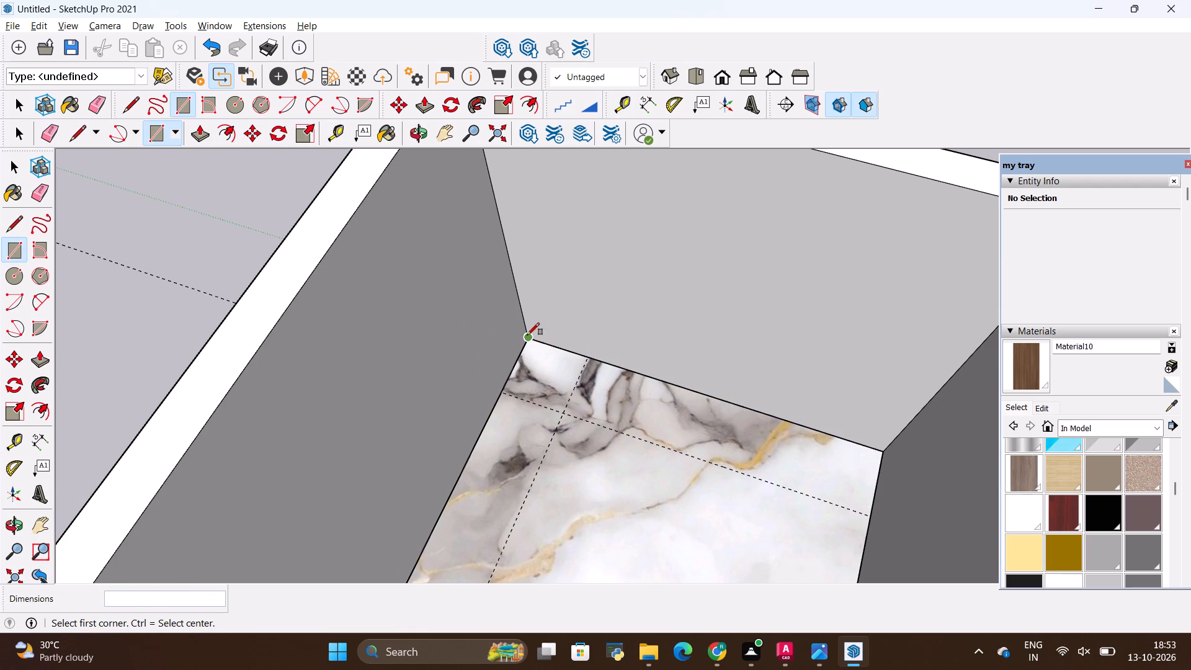
left_click(526, 339)
left_click(873, 519)
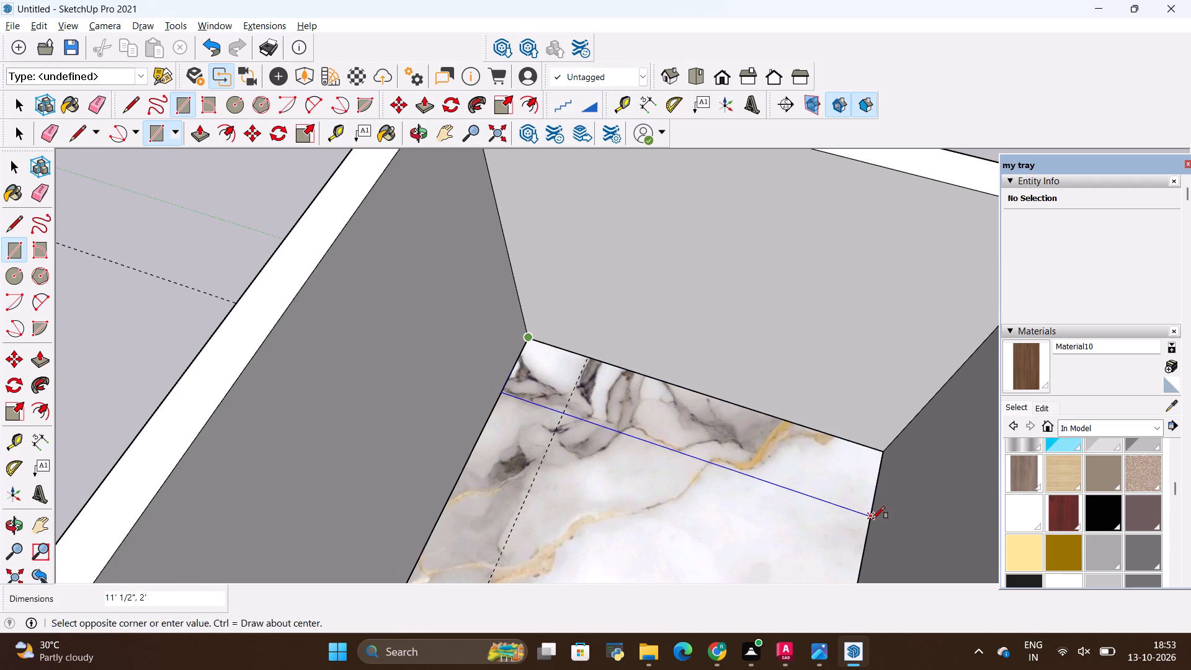
Draw a 9' 1/2" by 2' floor rectangle along the adjoining wall, from the room corner to the first strip.
scroll(621, 453, "down", 10)
middle_click_drag(693, 438, 390, 478)
scroll(487, 377, "up", 8)
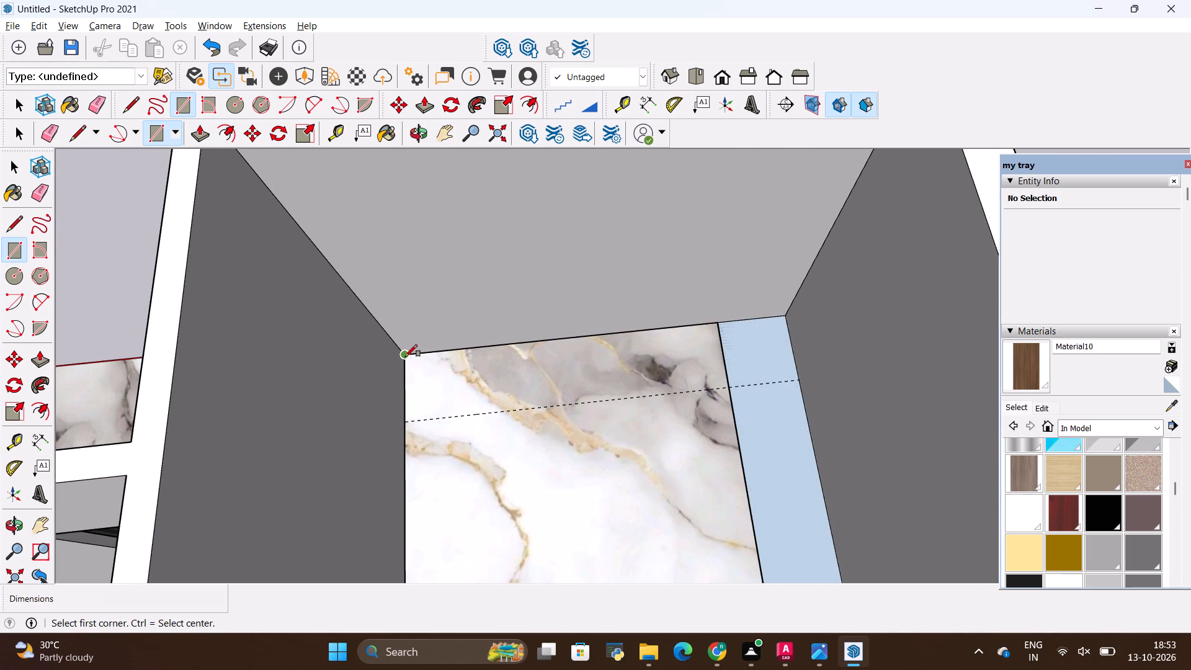
left_click(405, 357)
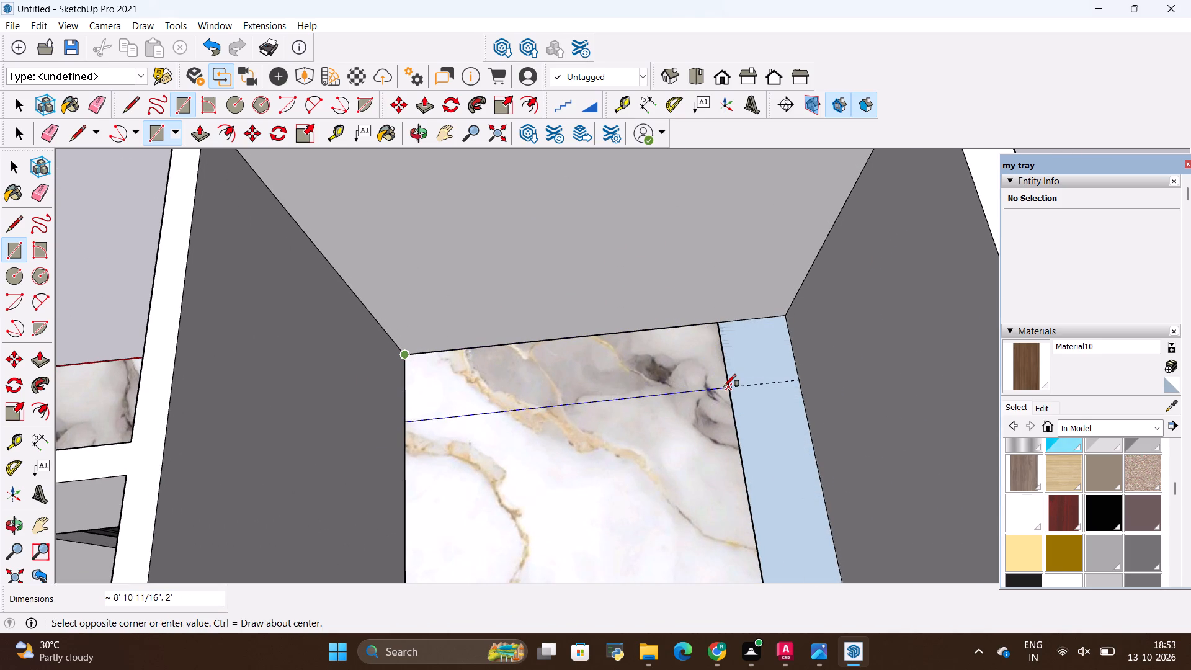
left_click(725, 387)
key("Escape")
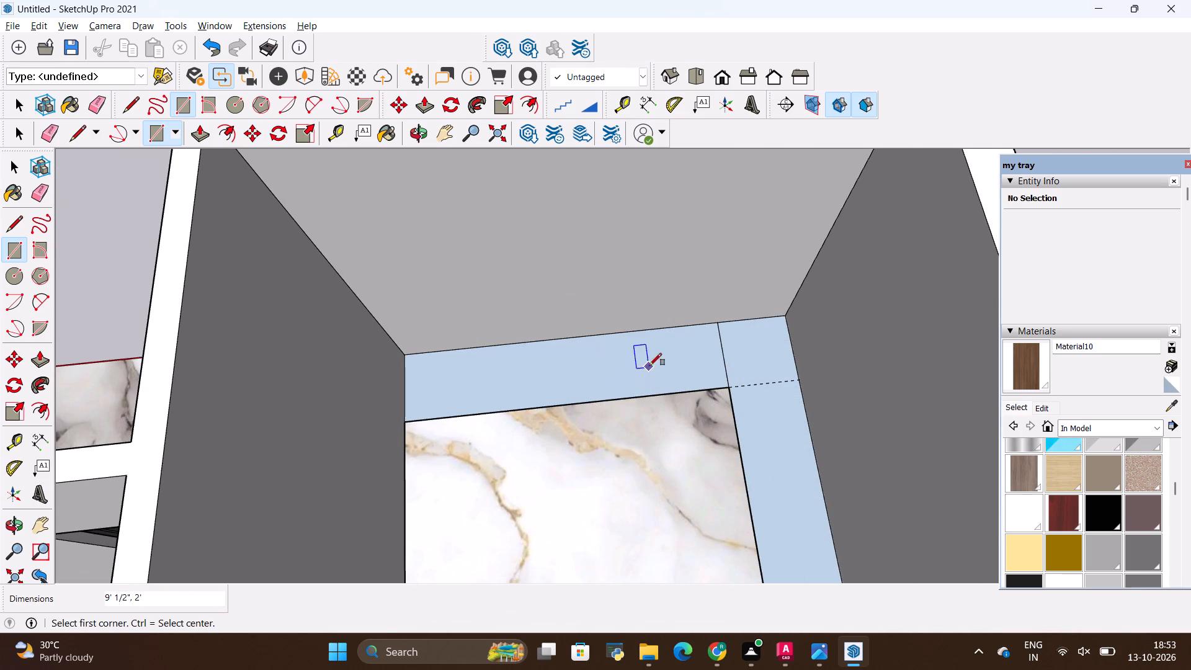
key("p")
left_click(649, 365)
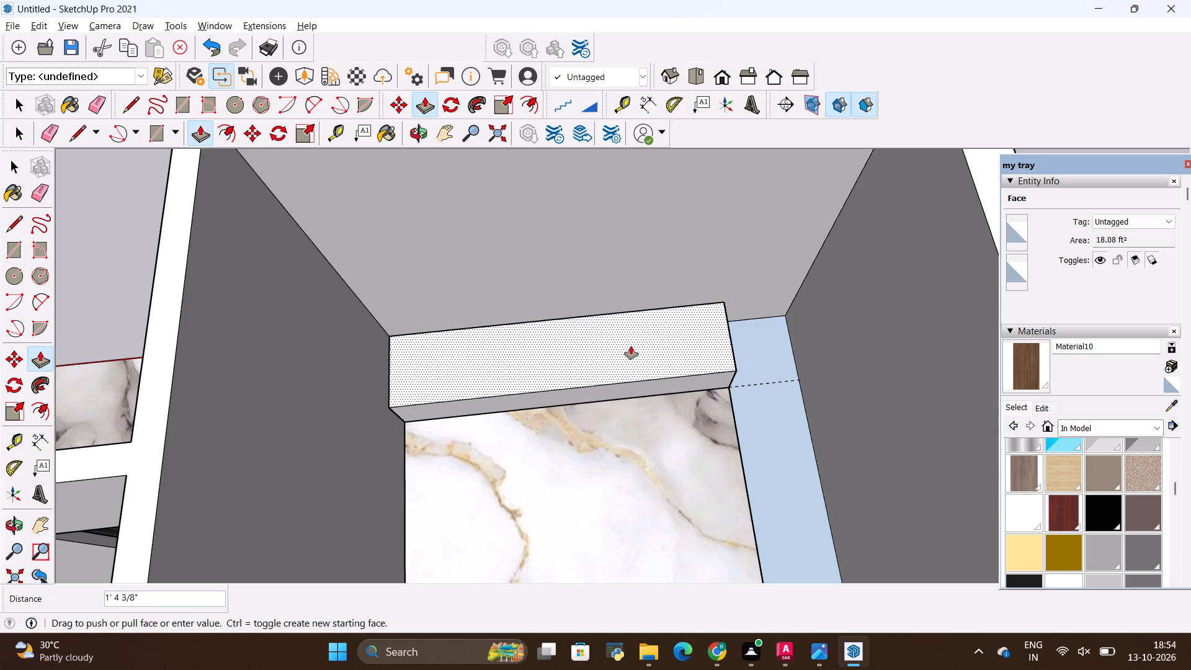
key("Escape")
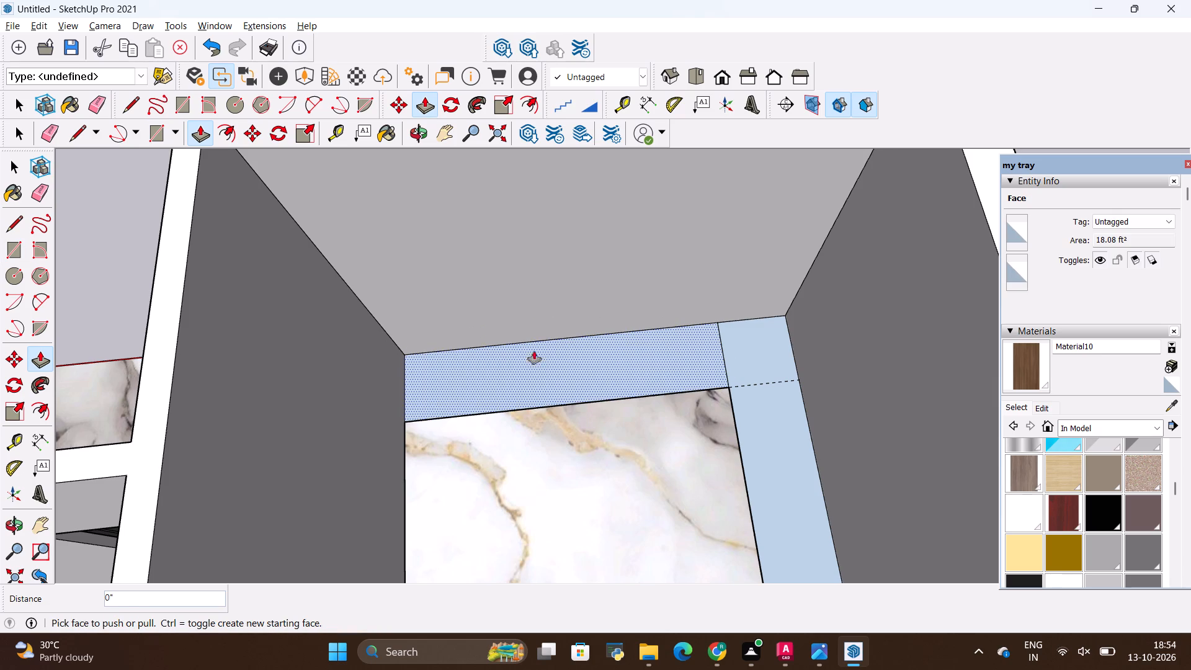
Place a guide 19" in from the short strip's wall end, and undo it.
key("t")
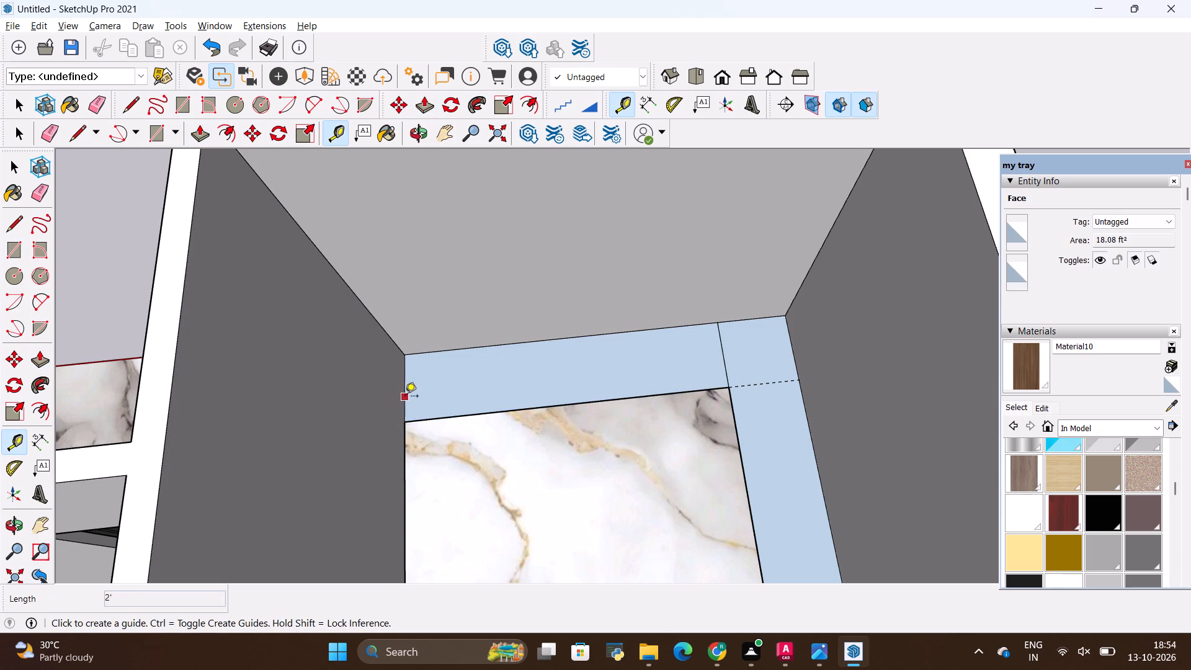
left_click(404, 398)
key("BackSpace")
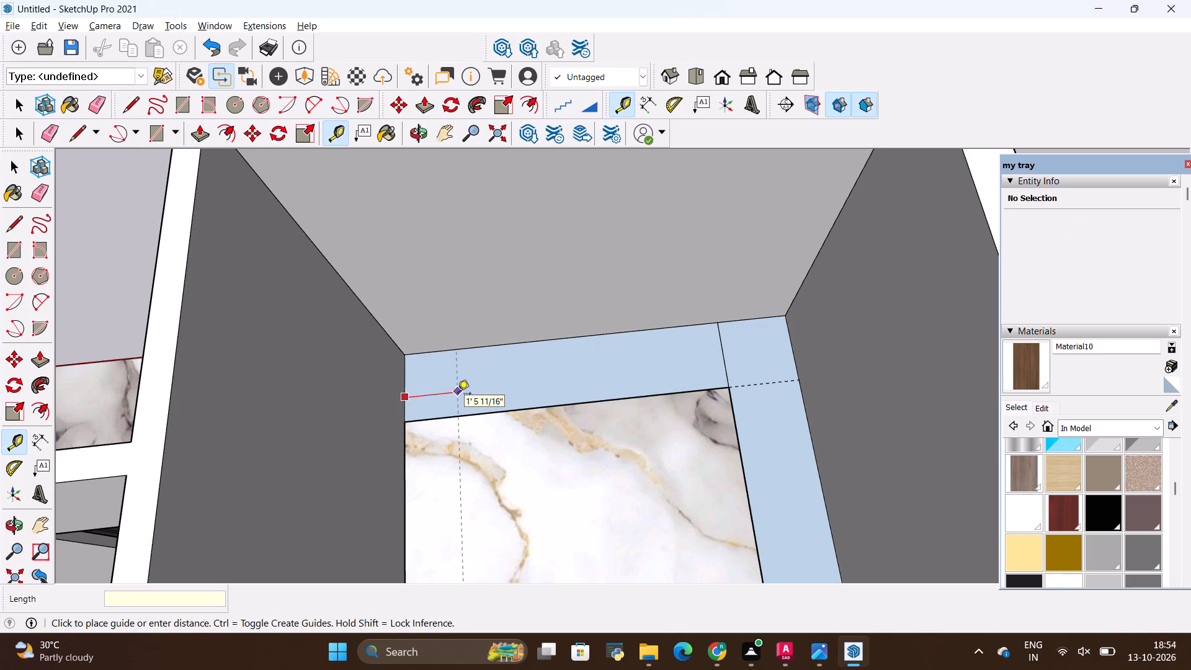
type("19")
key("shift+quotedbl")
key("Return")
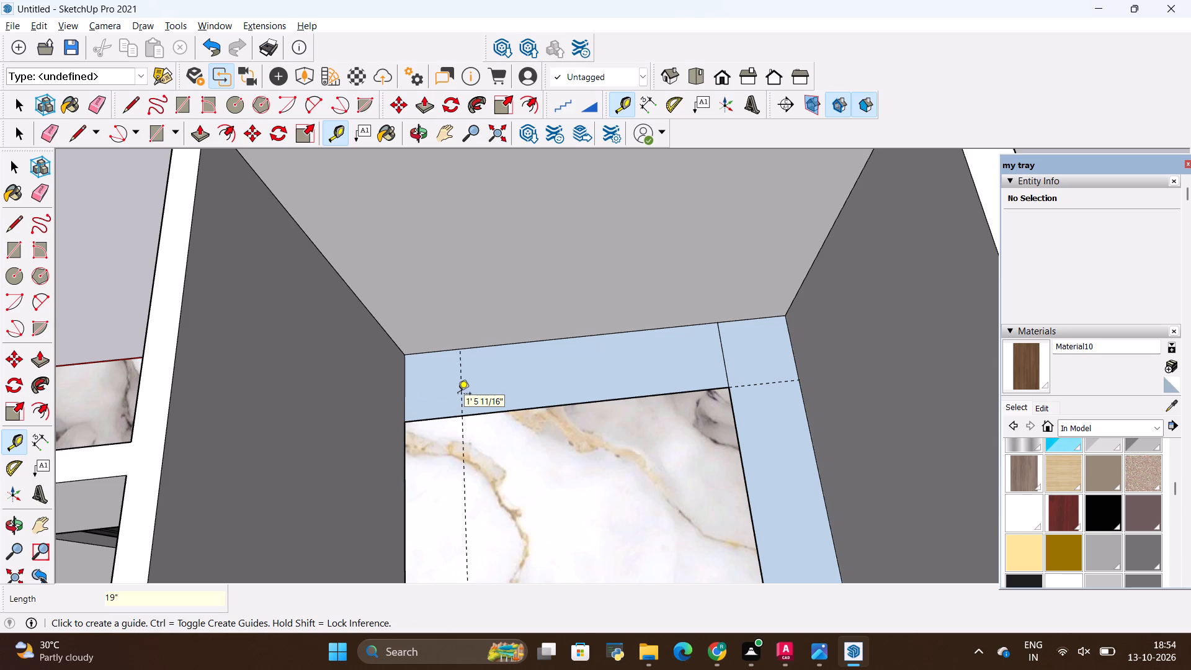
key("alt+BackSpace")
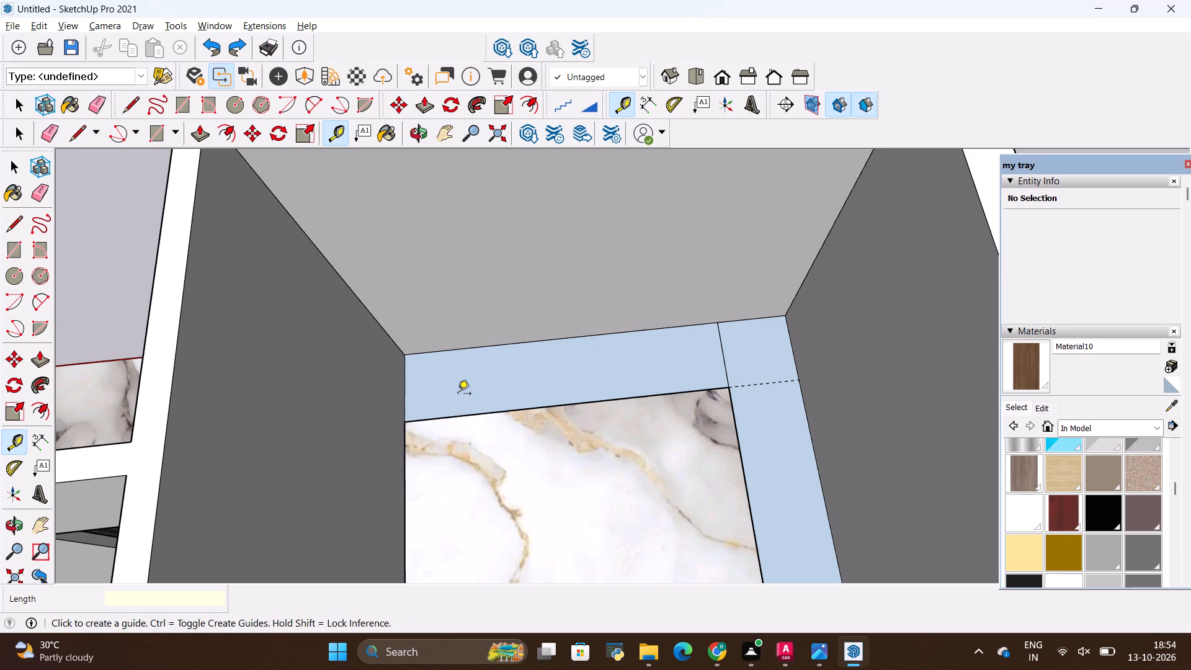
Place a guide across the short strip, 2' in from the wall at its free end.
left_click(402, 400)
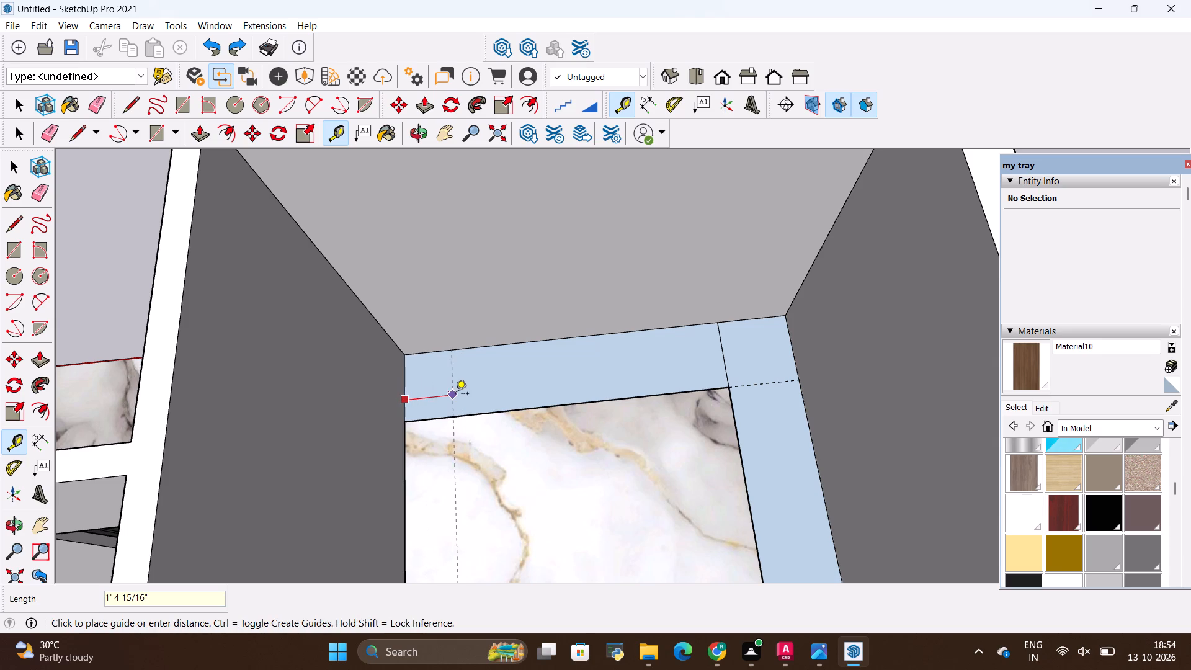
type("2'")
key("Return")
key("Escape")
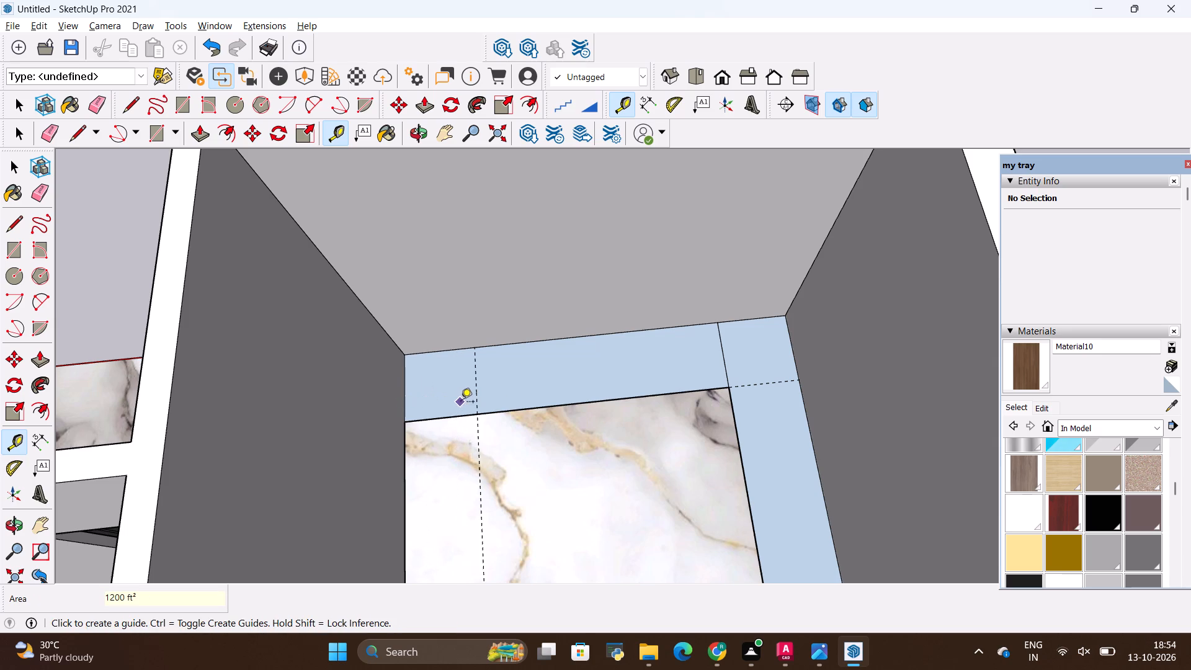
Draw a 2' by 2' square in the wall corner at the short strip's free end.
scroll(353, 360, "up", 2)
scroll(426, 382, "up", 2)
scroll(487, 414, "up", 5)
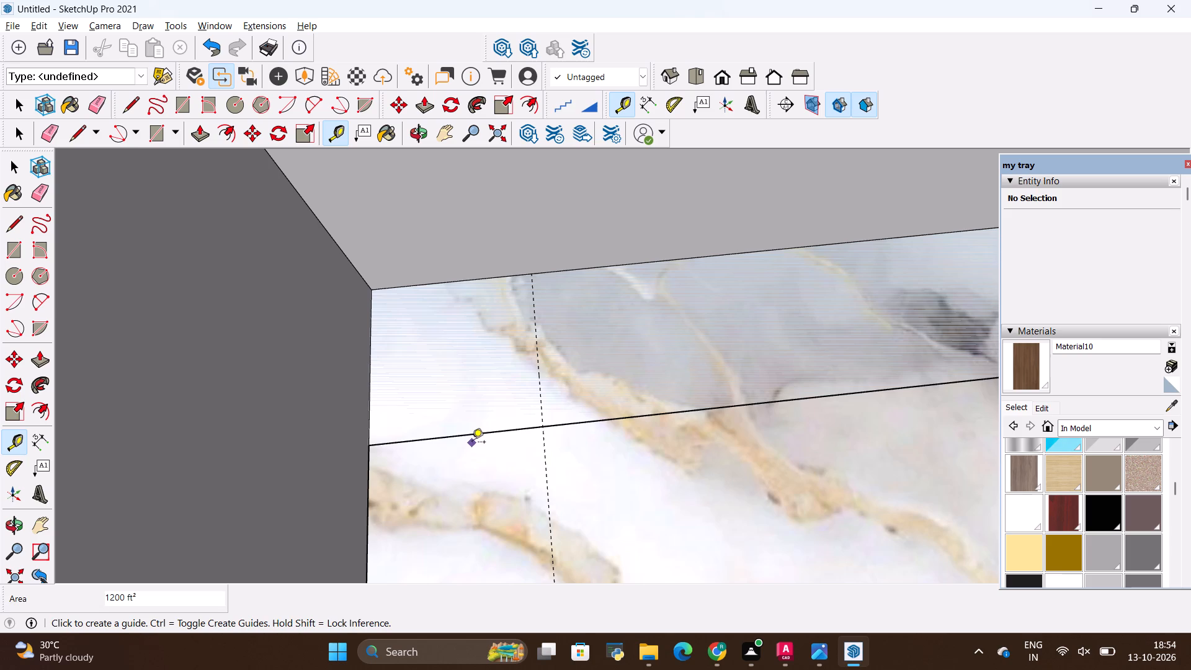
key("r")
left_click(370, 284)
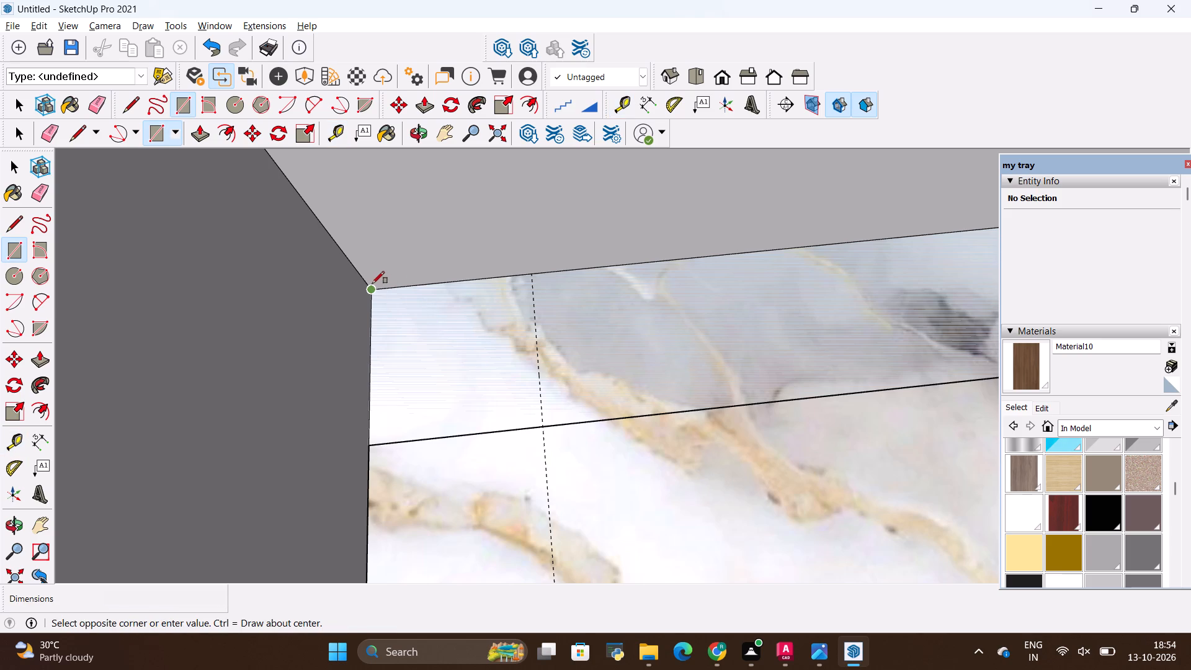
left_click(540, 430)
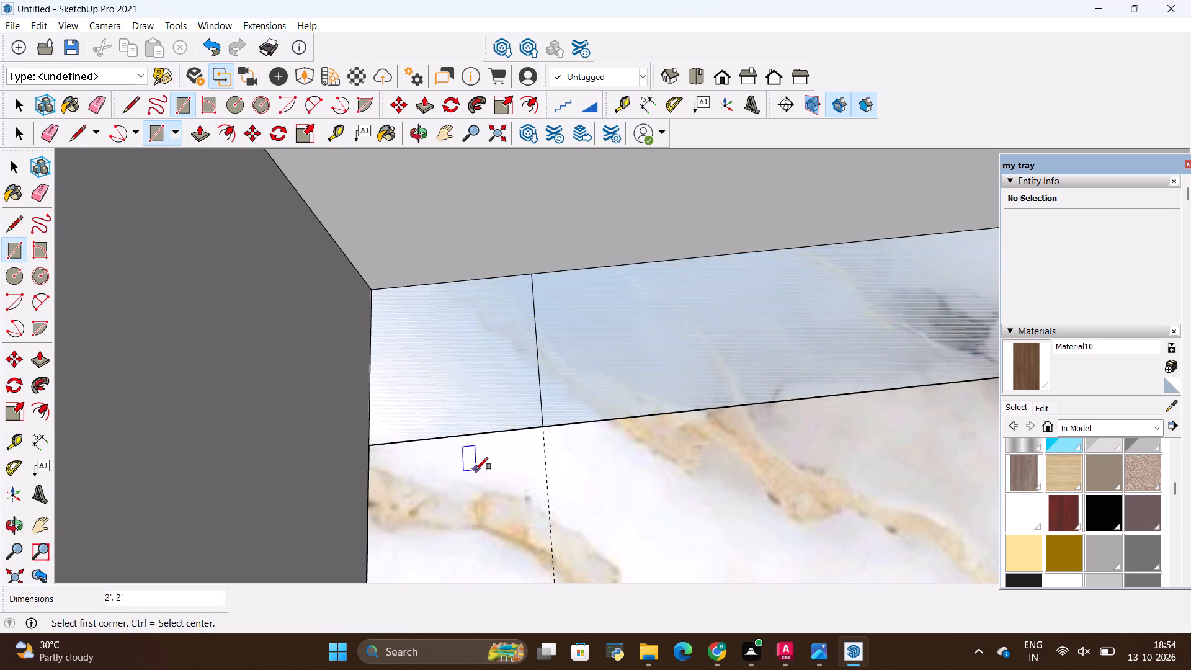
scroll(476, 470, "down", 9)
Erase the guide crossing the full-length strip where the two strips meet.
key("space")
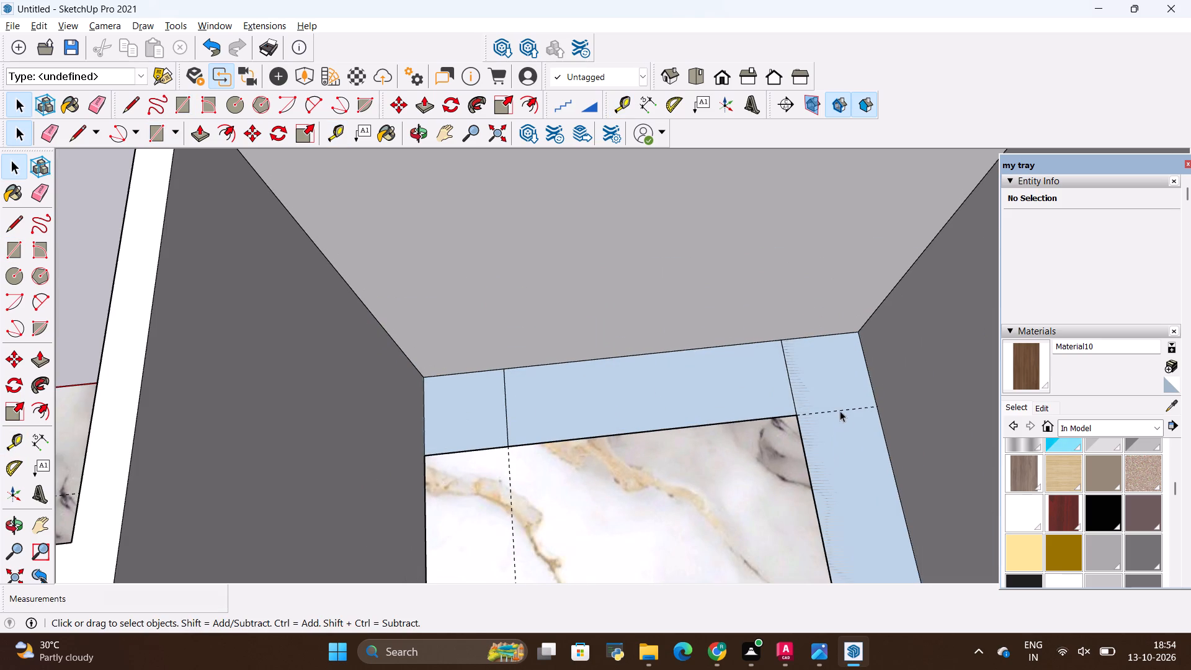
key("e")
left_click_drag(839, 396, 844, 411)
Push/Pull the full-length strip and the adjoining strip up to the 2' square, both to a height of 3'.
scroll(668, 460, "down", 6)
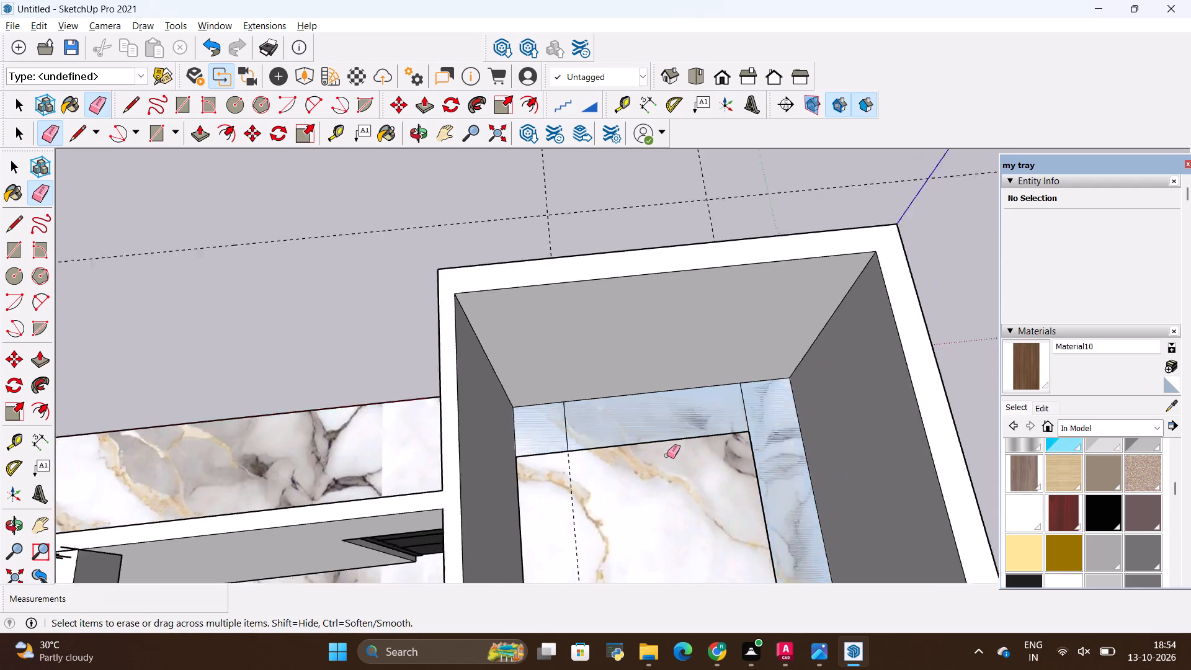
scroll(667, 455, "down", 2)
middle_click_drag(715, 511, 870, 490)
scroll(845, 475, "up", 5)
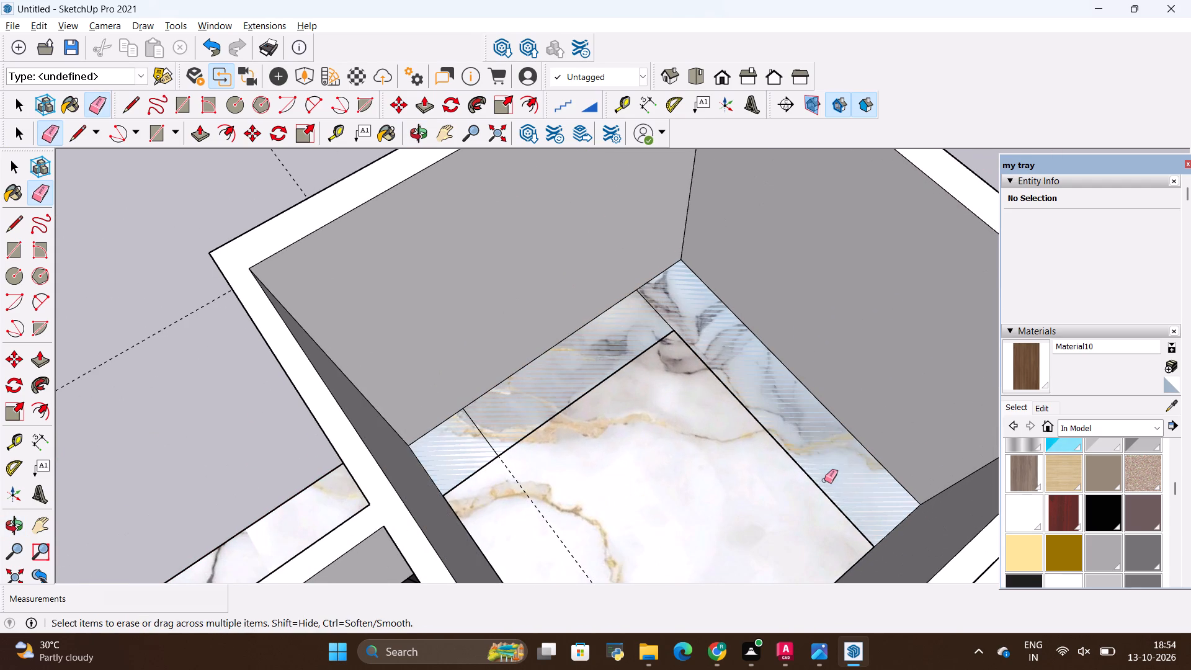
key("p")
left_click(841, 453)
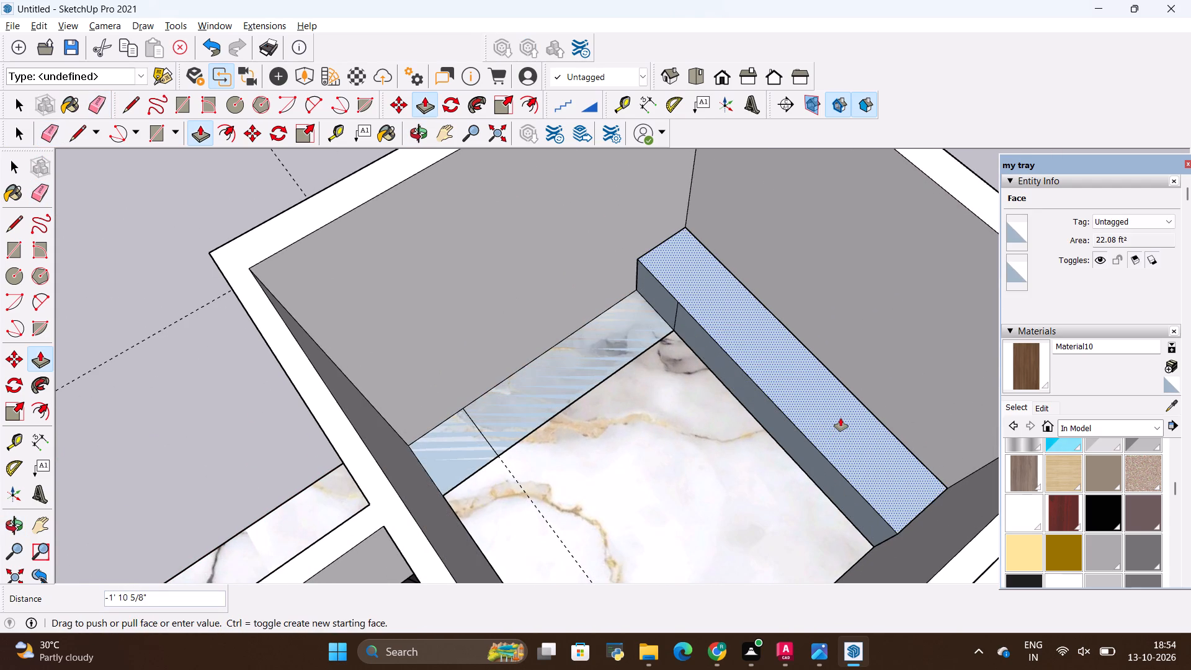
key("BackSpace")
type("3'")
key("Return")
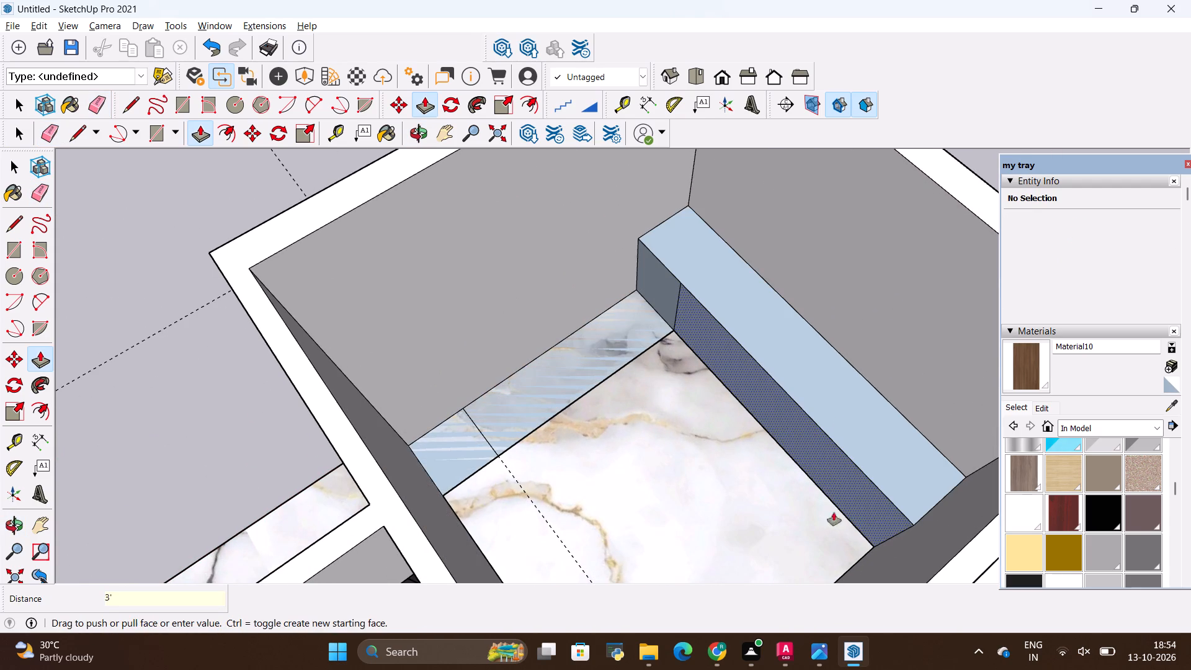
left_click(605, 360)
left_click(720, 291)
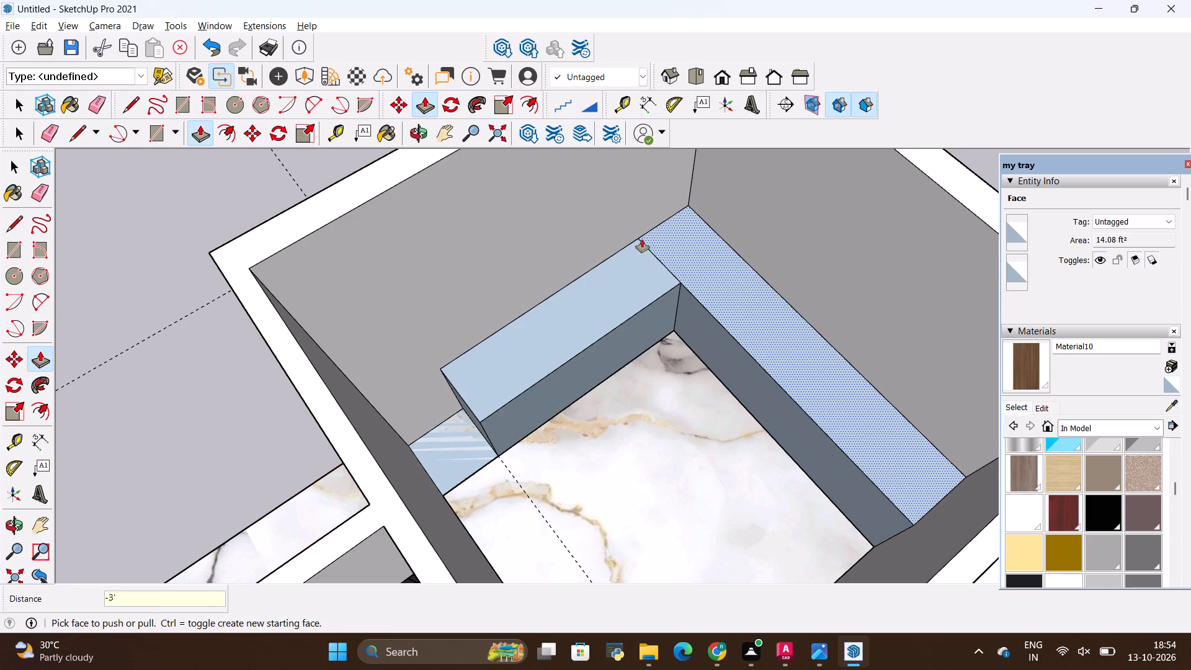
Erase the seam line between the two raised blocks to merge their tops into one L-shaped face.
scroll(680, 245, "up", 7)
key("e")
left_click_drag(664, 285, 646, 301)
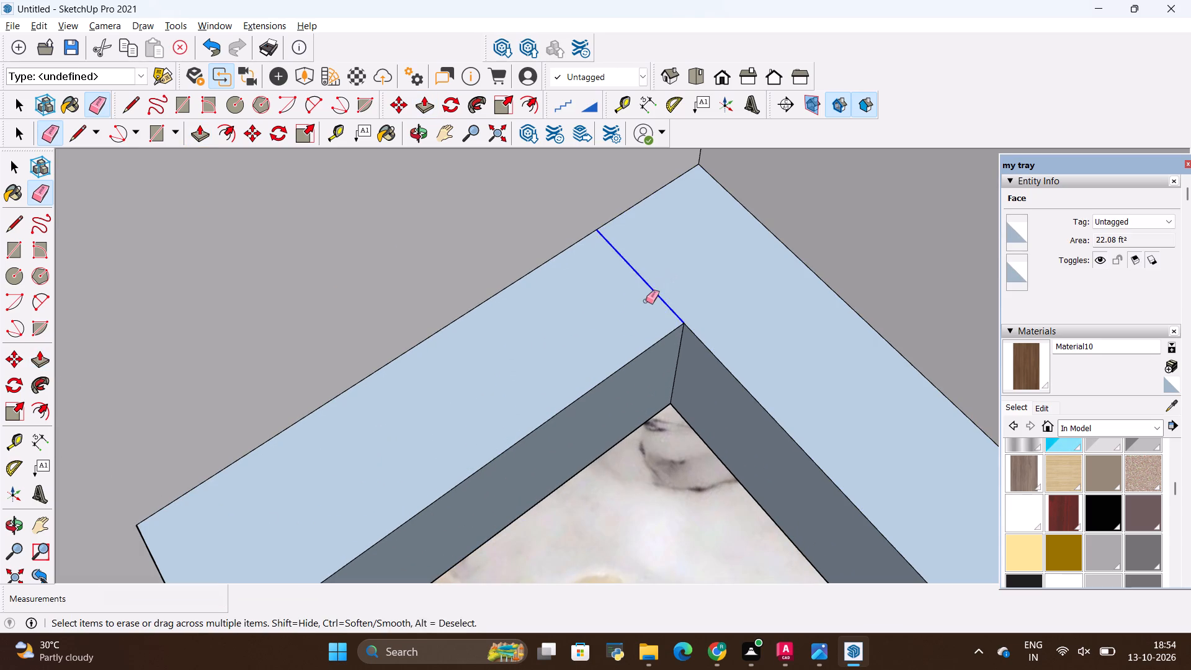
left_click_drag(646, 301, 642, 305)
Reverse the L-shaped counter's top face and its two inner vertical faces so their white front sides point outward.
key("space")
left_click(602, 349)
right_click(602, 349)
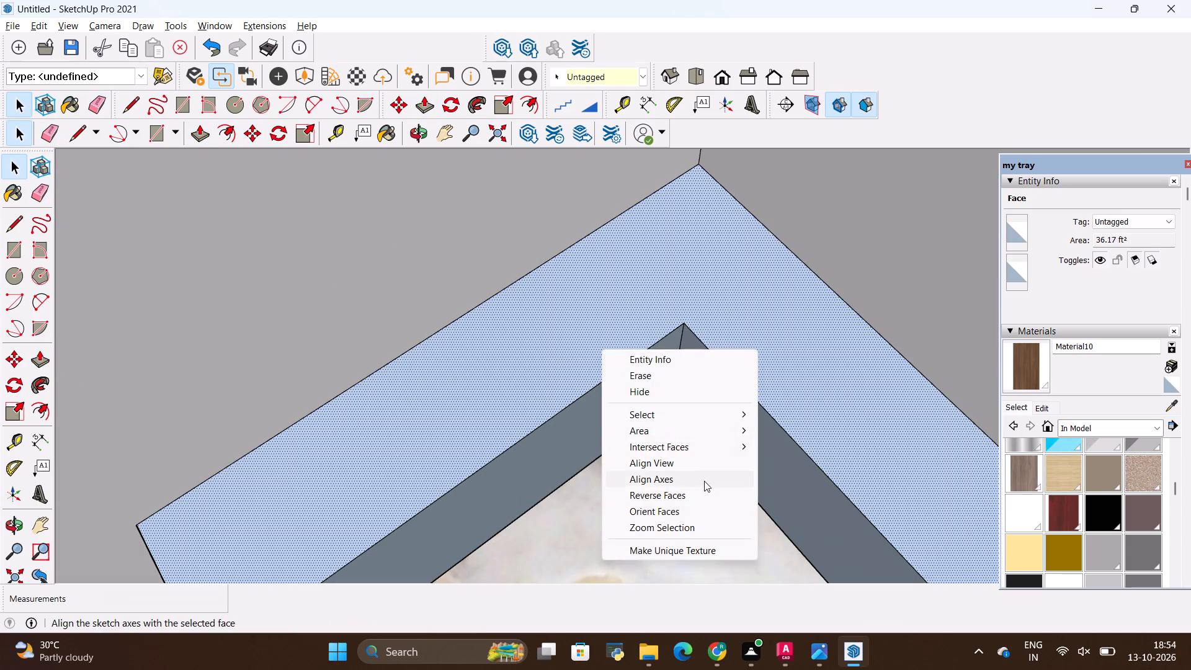
left_click(697, 487)
right_click(643, 395)
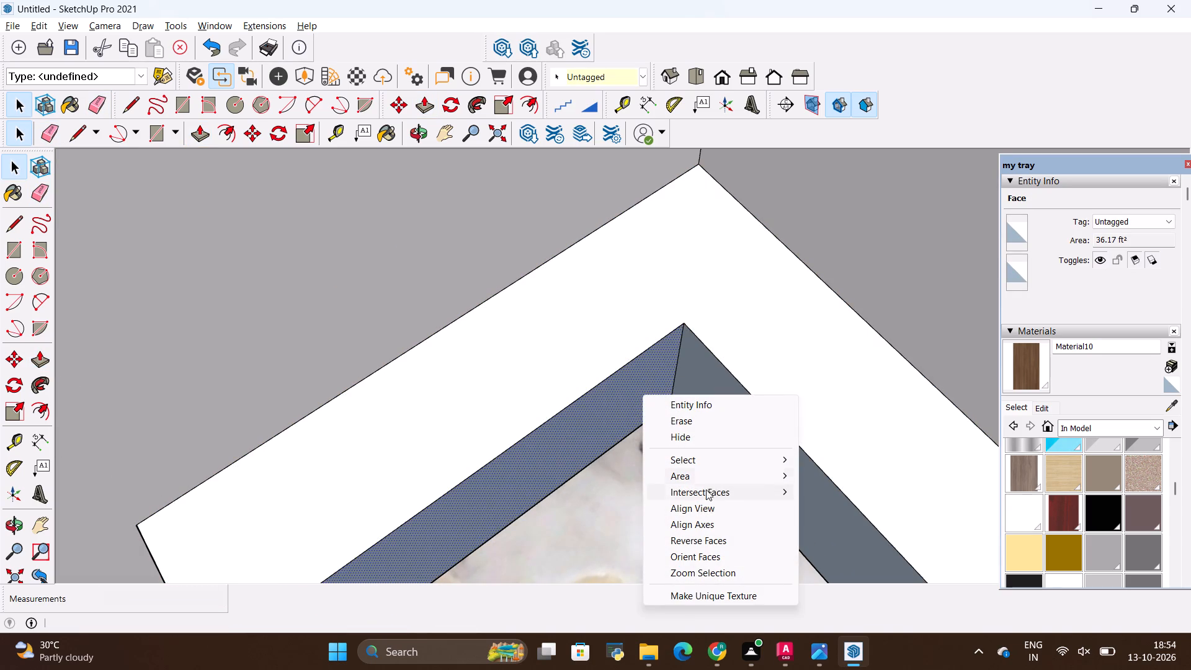
left_click(708, 537)
right_click(752, 480)
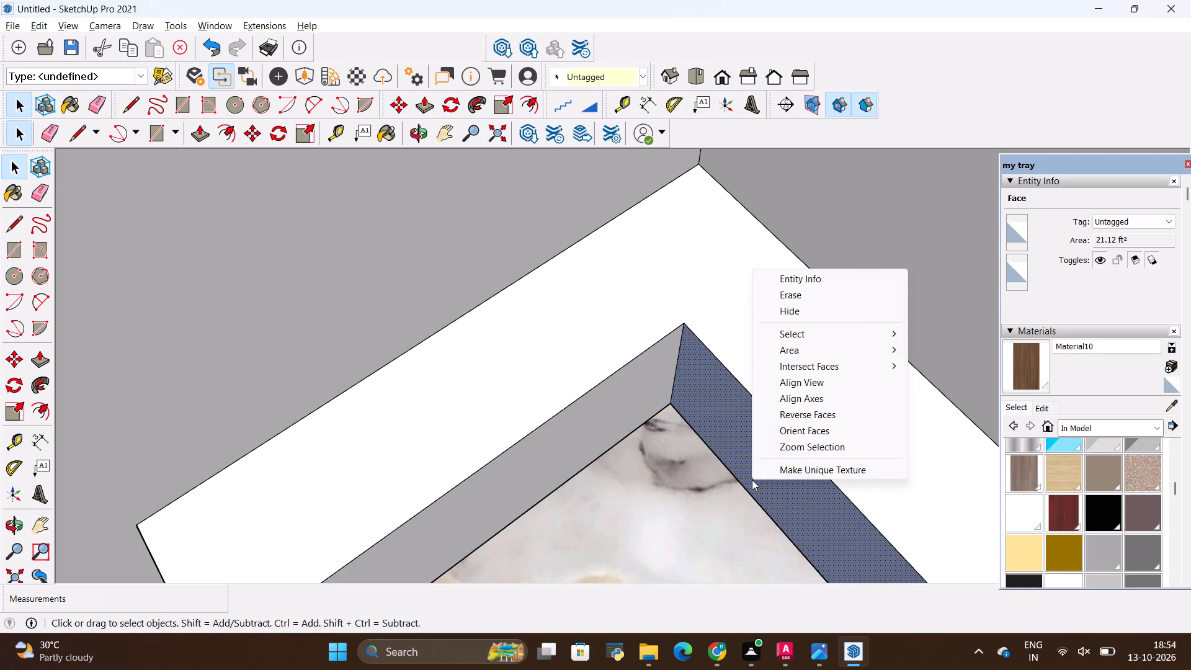
left_click(801, 416)
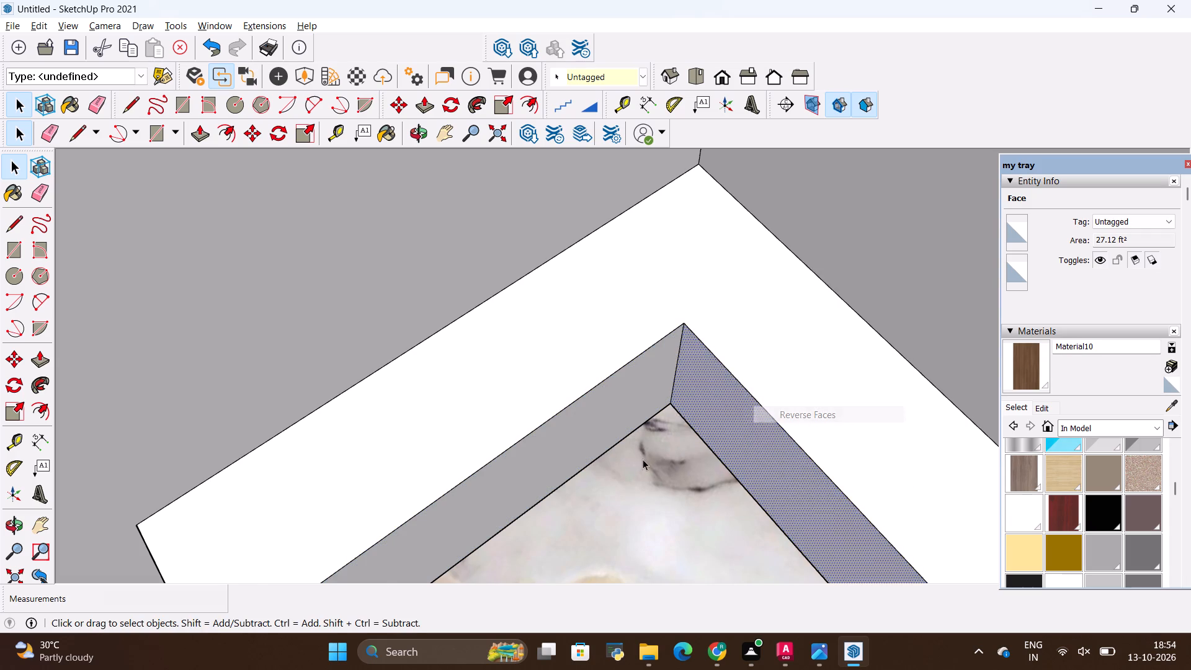
Reverse the end face of the counter's short arm, beside the 2' floor square, so its front side points outward.
scroll(640, 461, "down", 14)
middle_click_drag(635, 468, 881, 388)
scroll(727, 437, "up", 5)
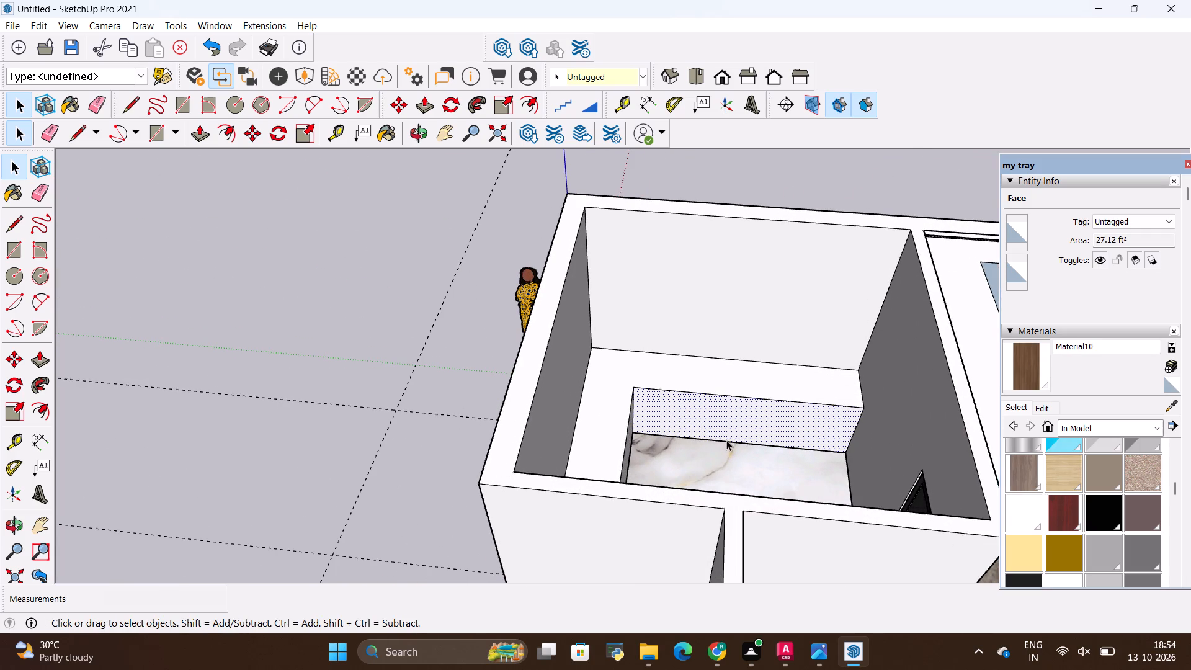
scroll(725, 443, "up", 4)
scroll(706, 427, "down", 5)
middle_click_drag(762, 427, 378, 493)
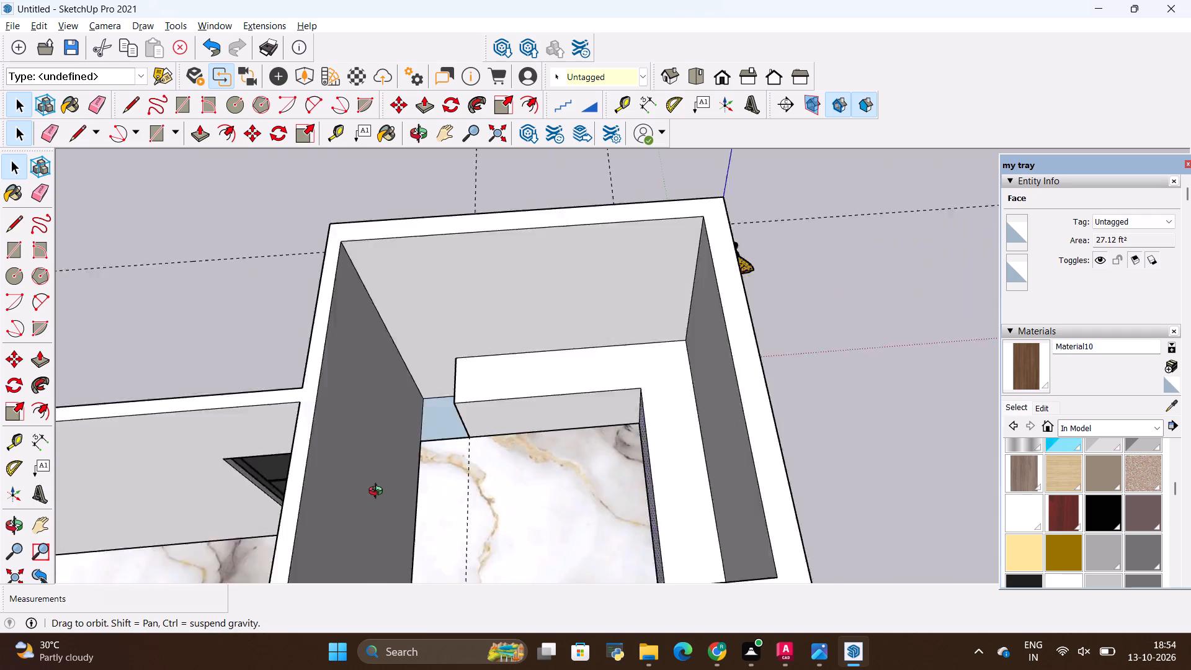
middle_click_drag(378, 493, 448, 443)
scroll(487, 422, "up", 4)
scroll(572, 447, "up", 2)
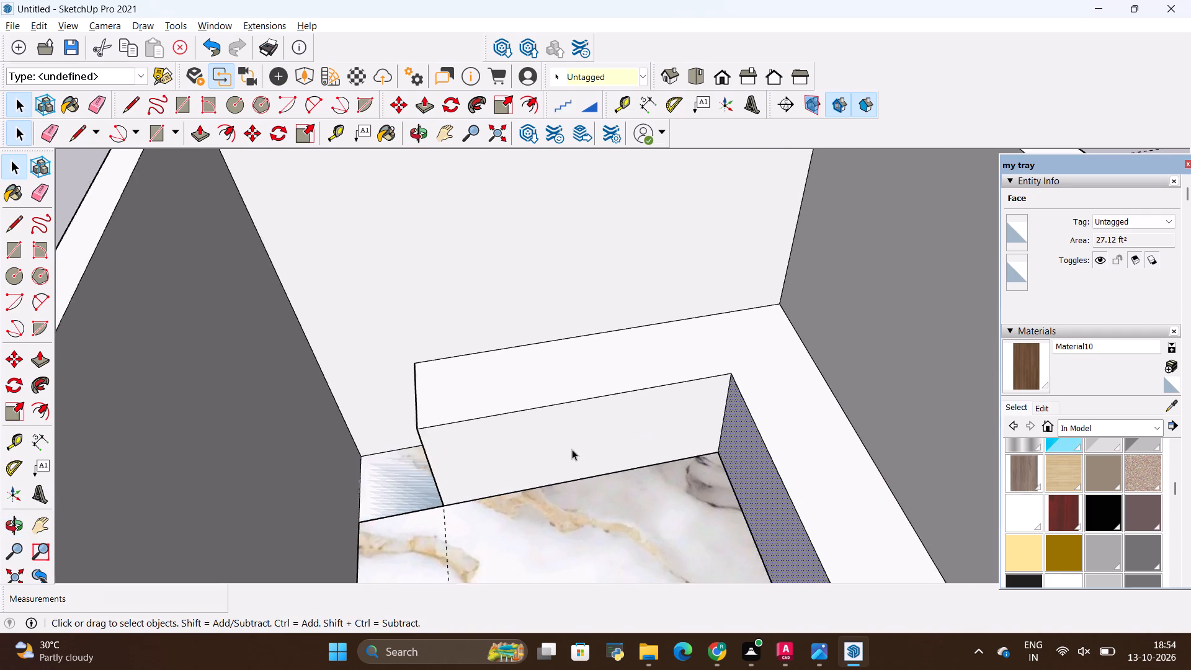
scroll(572, 449, "up", 2)
middle_click_drag(444, 455, 573, 491)
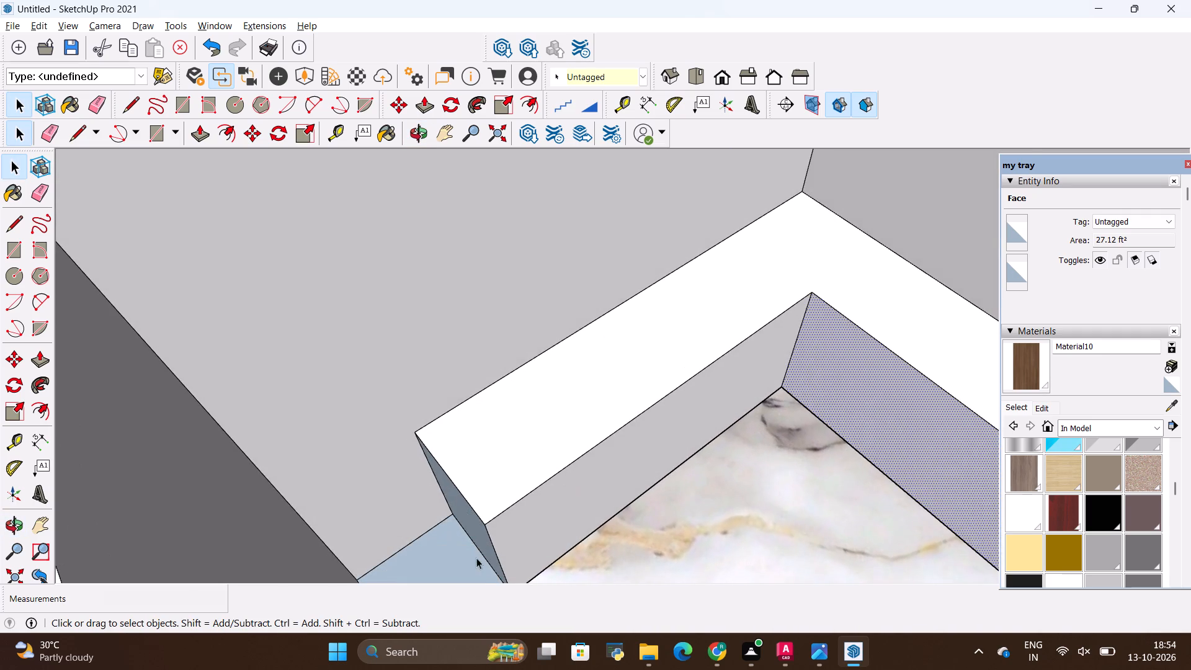
scroll(475, 563, "up", 6)
right_click(470, 519)
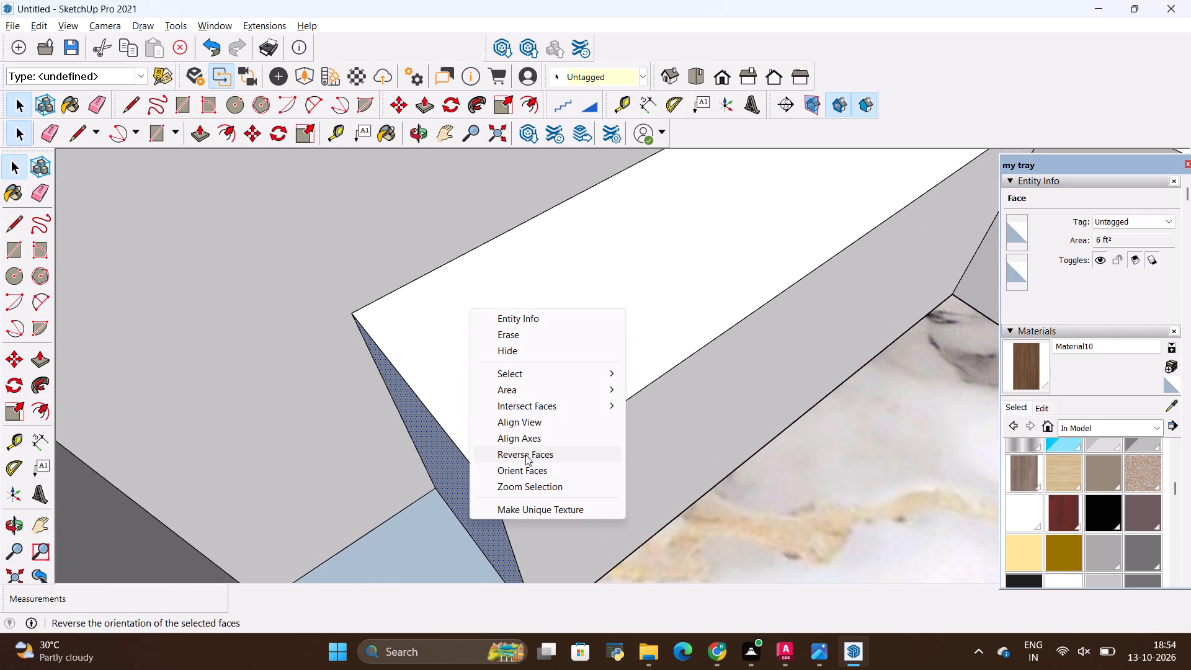
left_click(526, 453)
Select the L-shaped top face of the counter.
scroll(472, 464, "down", 5)
key("space")
left_click(527, 437)
scroll(548, 443, "down", 4)
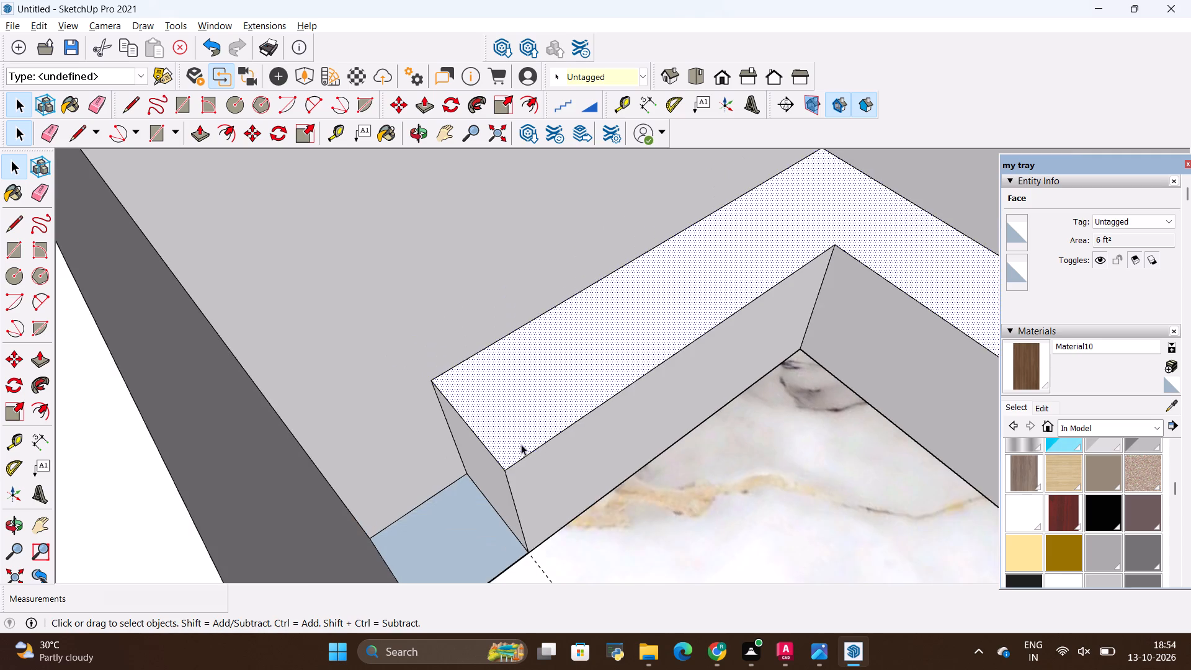
scroll(521, 444, "down", 20)
scroll(521, 444, "down", 1)
middle_click_drag(512, 414, 448, 448)
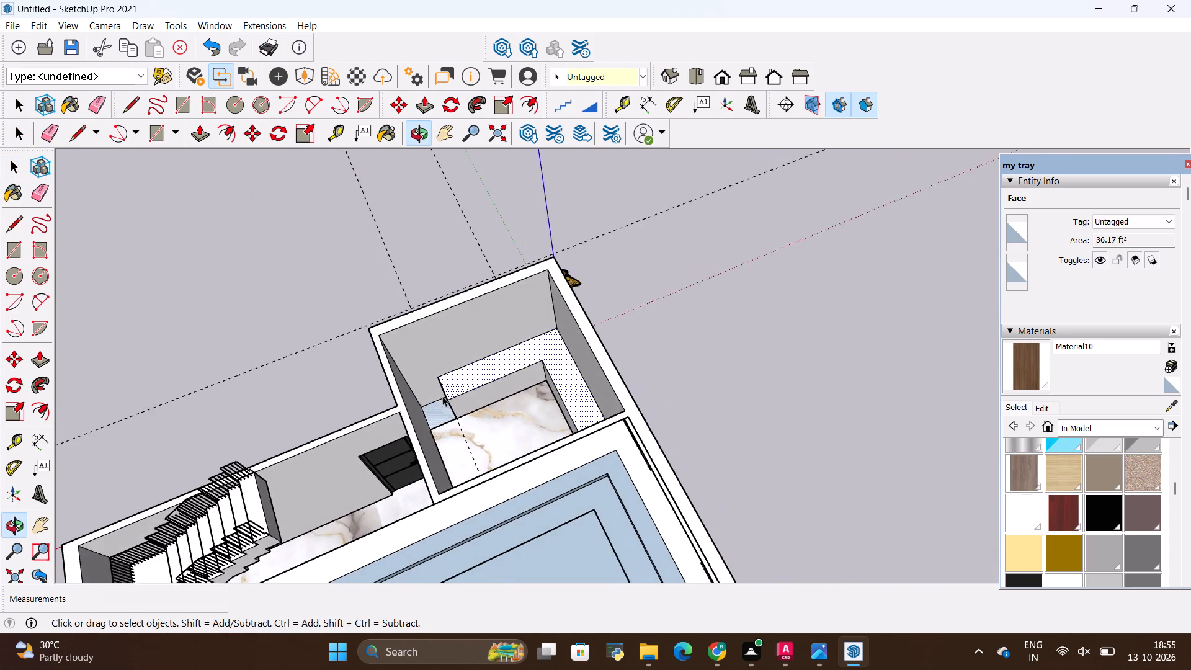
scroll(460, 331, "up", 6)
middle_click_drag(491, 328, 530, 280)
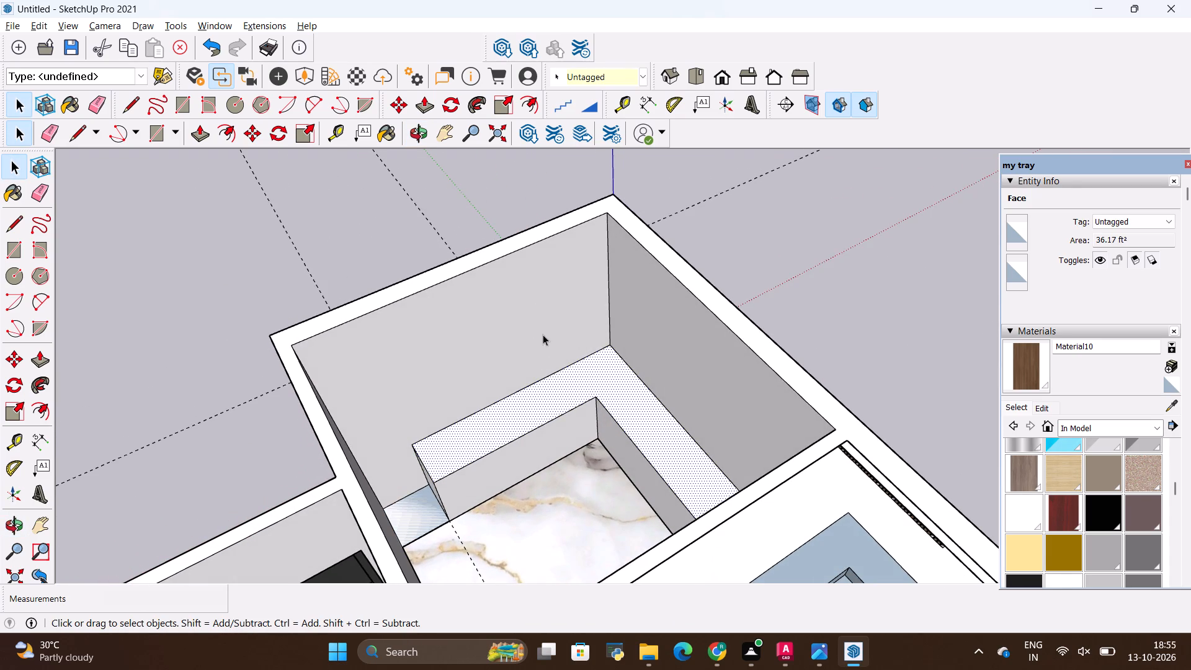
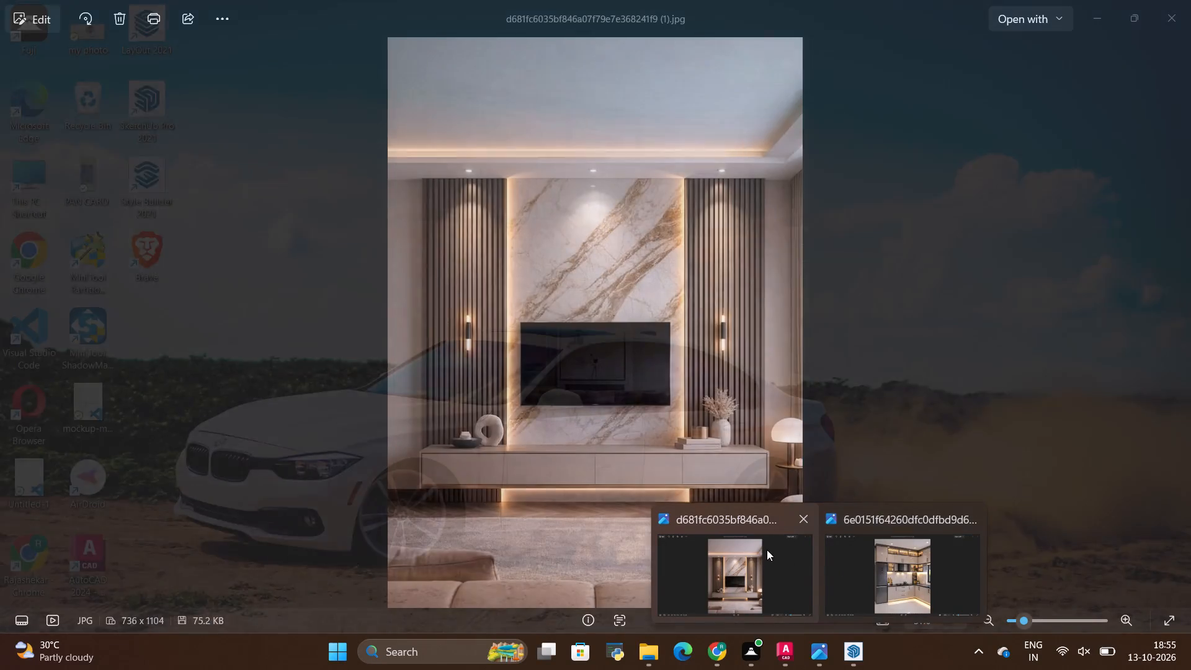
Bring up the kitchen reference photo and compare its base counter and wall cabinet layout with the modelled L-shaped counter.
left_click(800, 522)
left_click(840, 547)
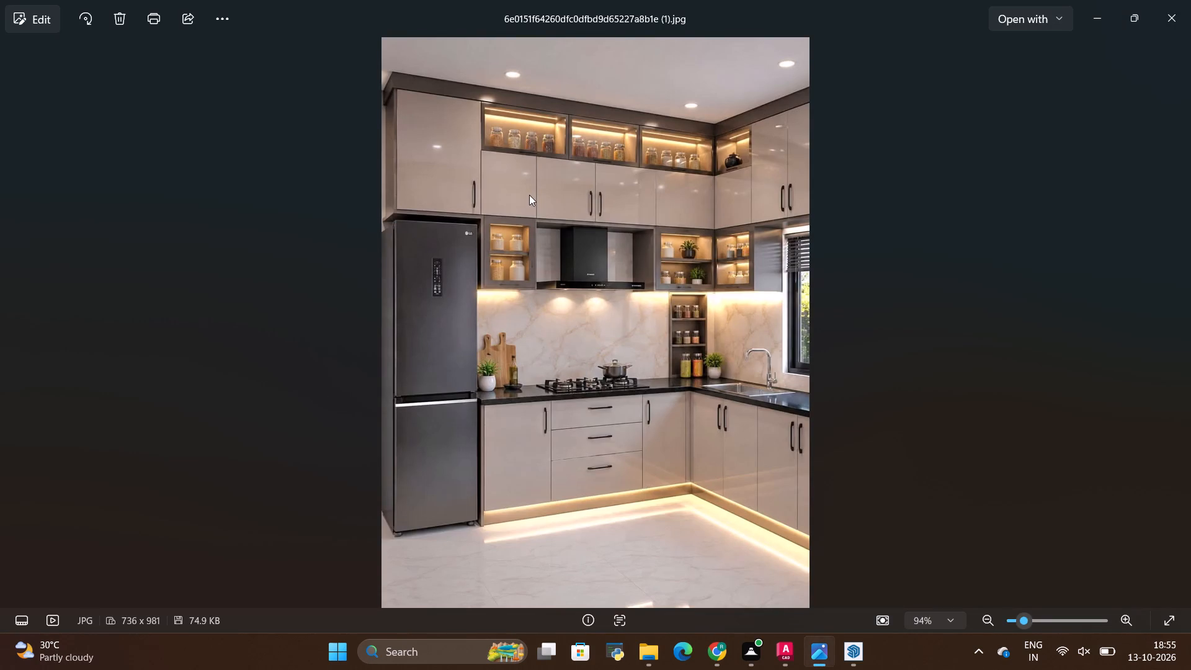
key("alt+Tab")
key("alt+Tab")
key("Tab")
key("alt+Tab")
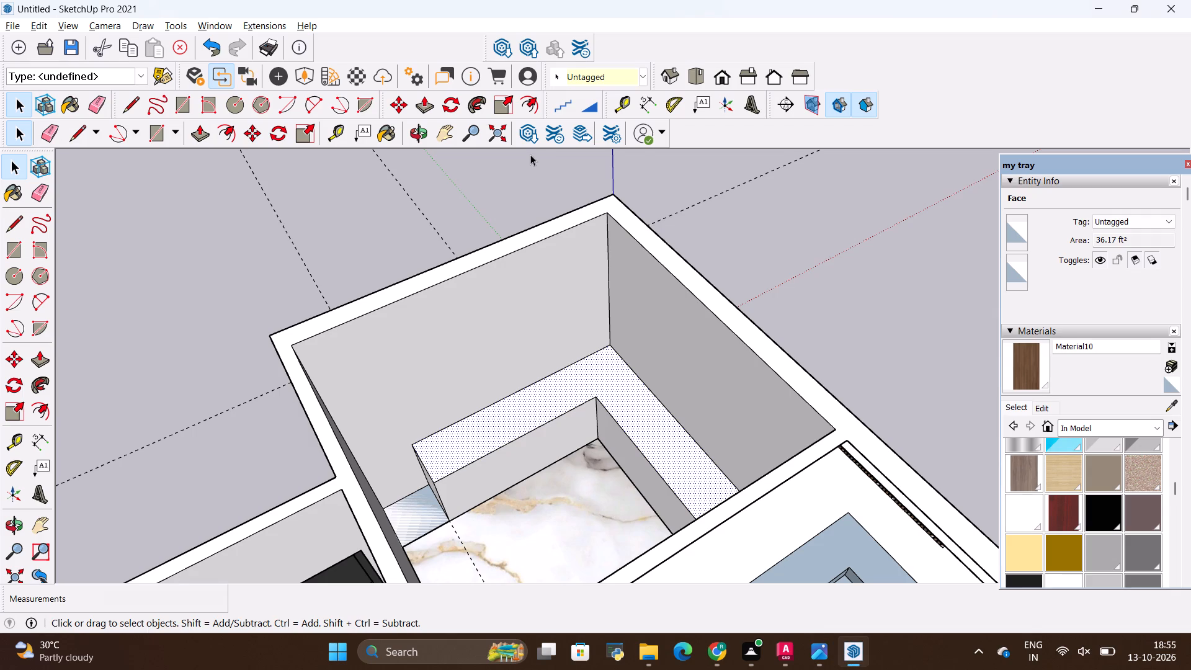
scroll(476, 300, "down", 3)
middle_click_drag(527, 400, 500, 318)
scroll(501, 319, "up", 4)
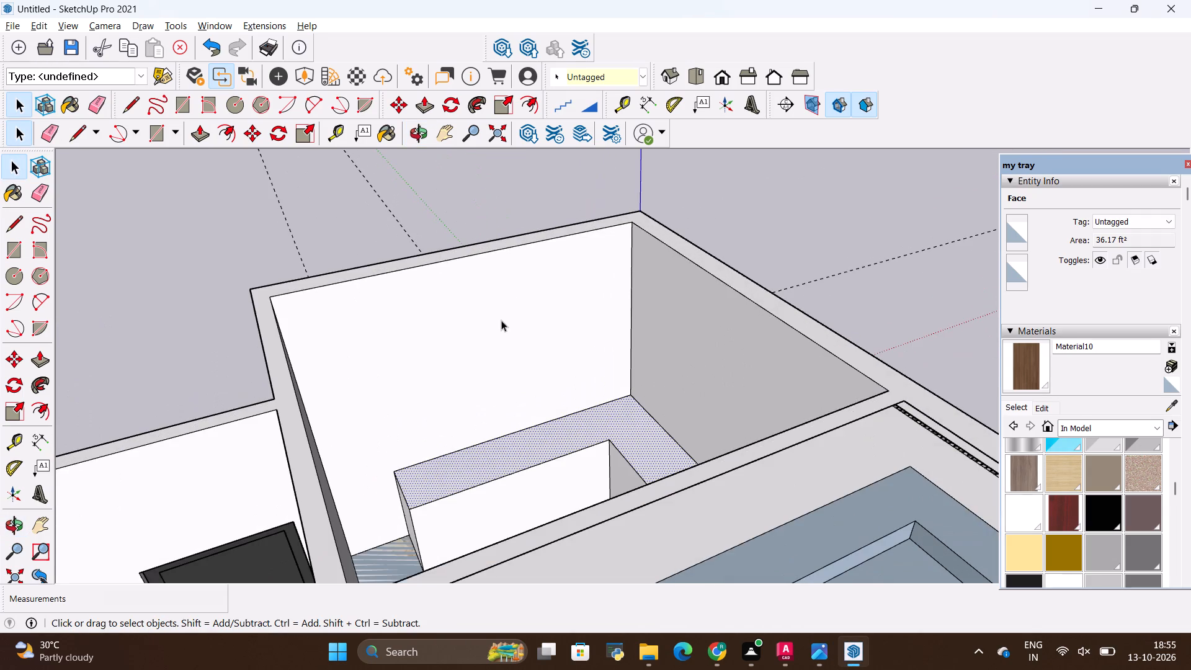
key("alt+Tab")
key("alt+Tab")
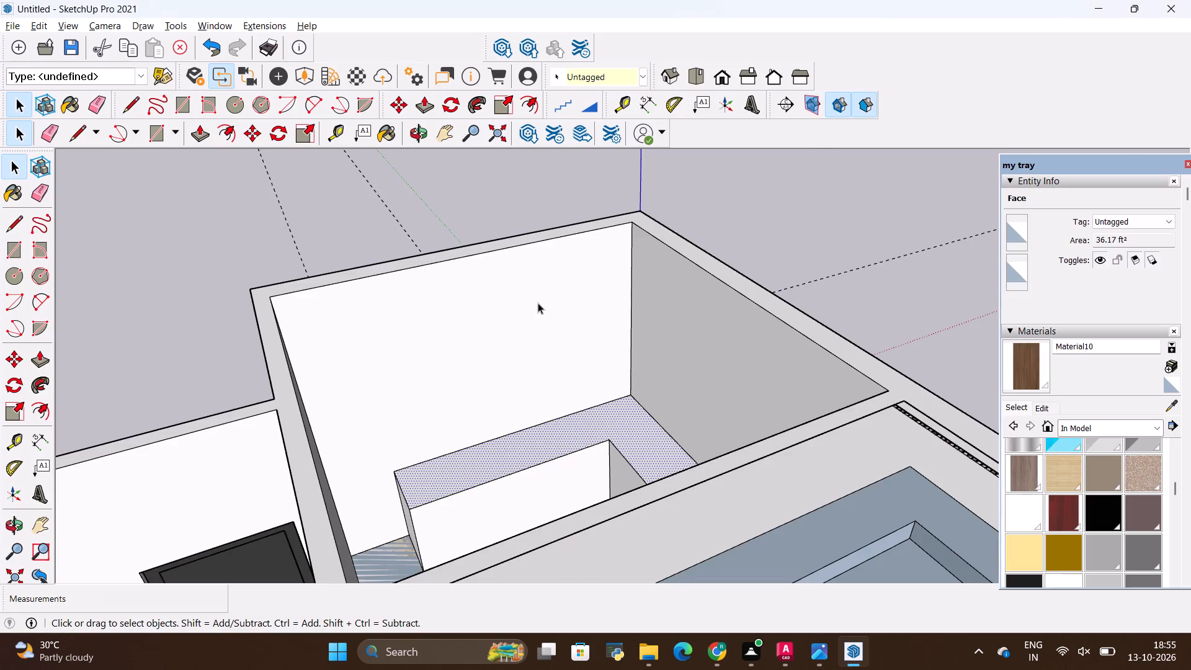
key("alt+Tab")
key("alt+Tab")
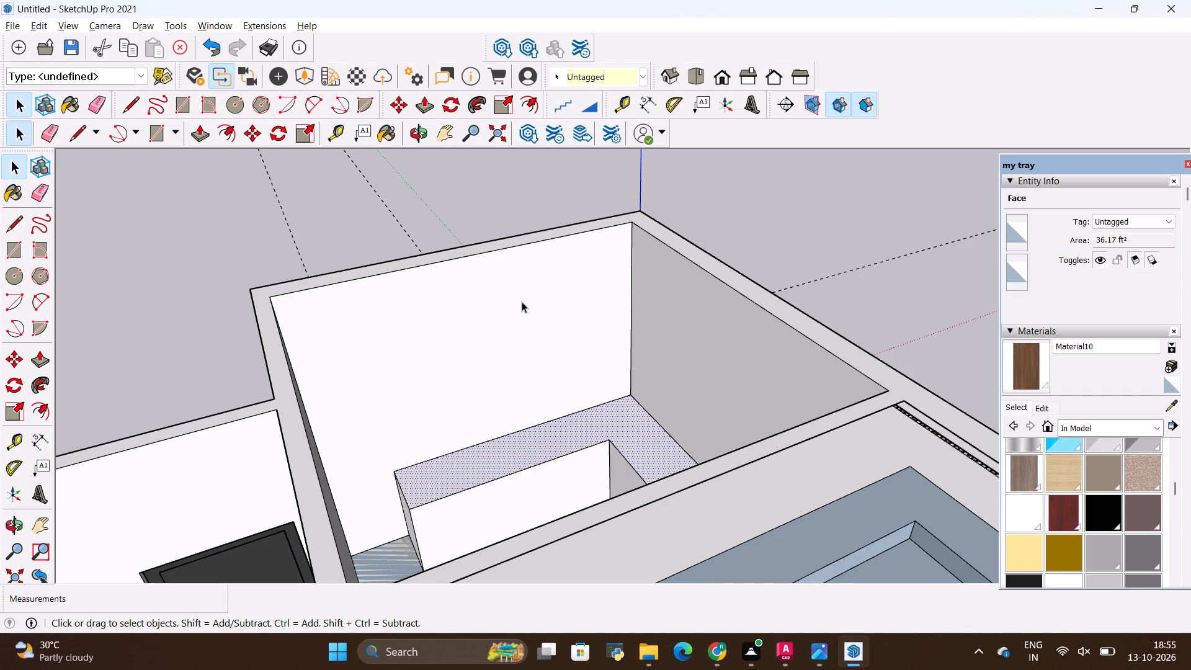
key("alt+Tab")
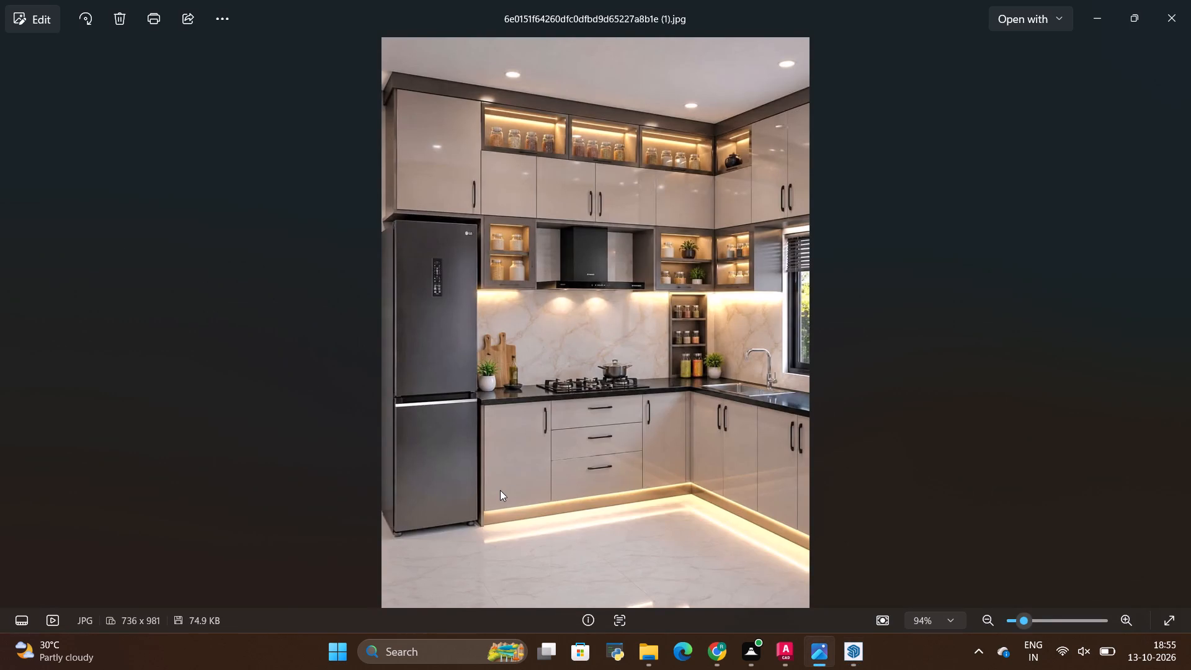
key("alt+Tab")
scroll(500, 490, "up", 6)
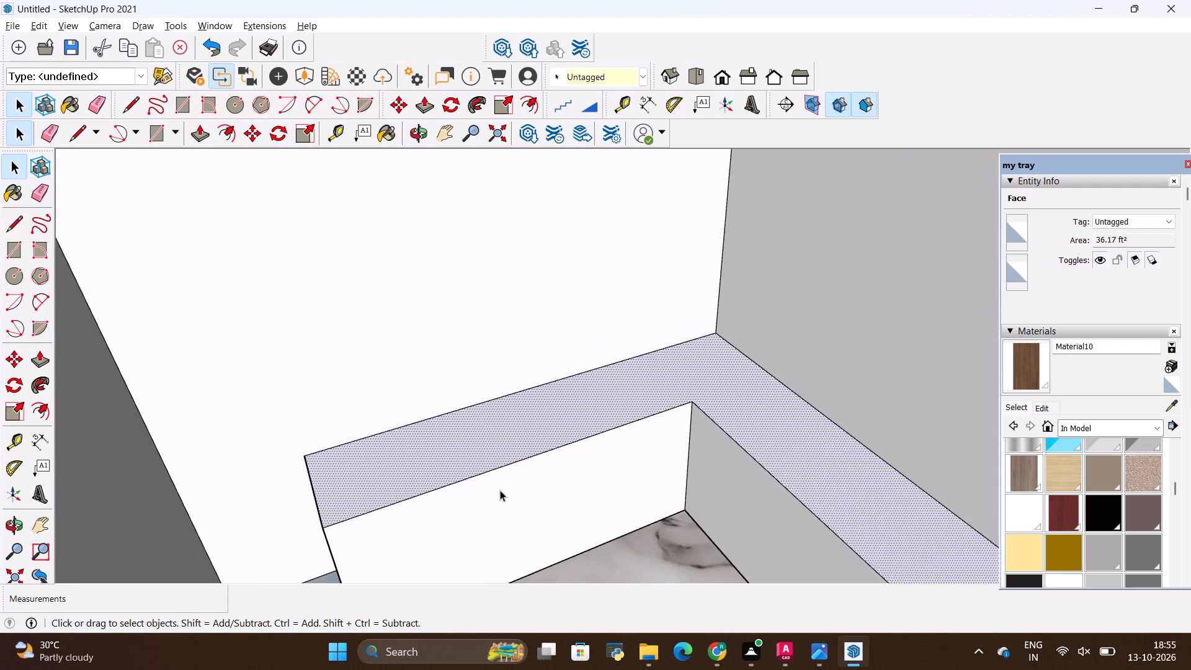
scroll(501, 486, "down", 7)
key("alt+Tab")
middle_click_drag(501, 486, 496, 485)
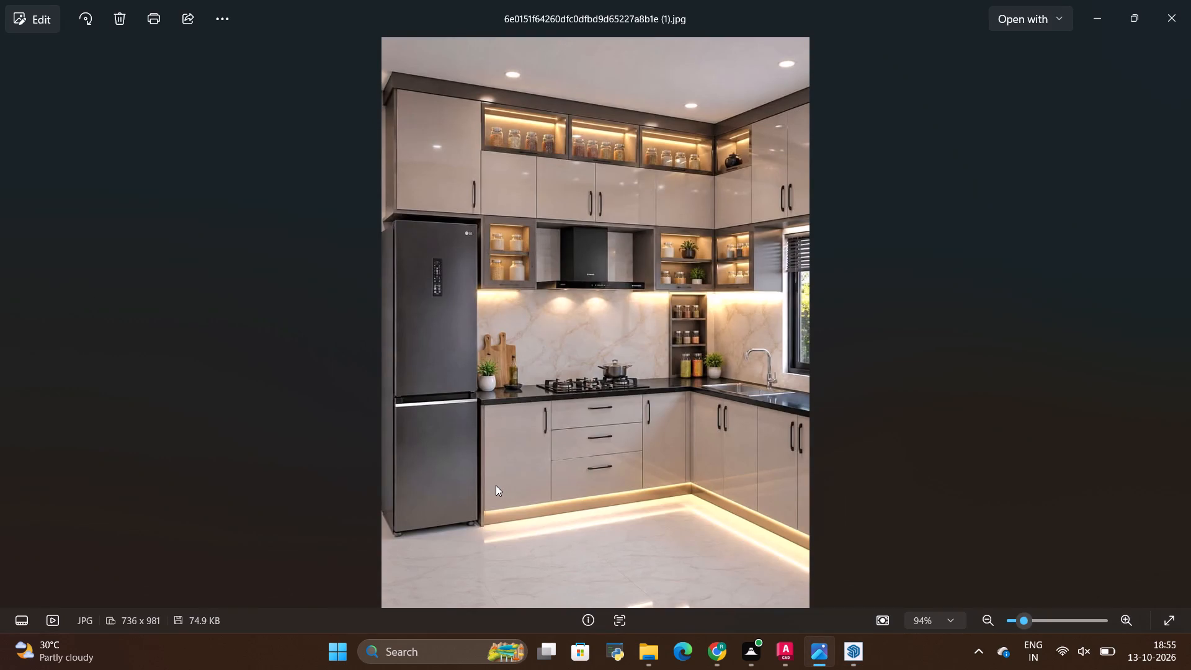
middle_click_drag(496, 485, 438, 477)
key("alt+Tab")
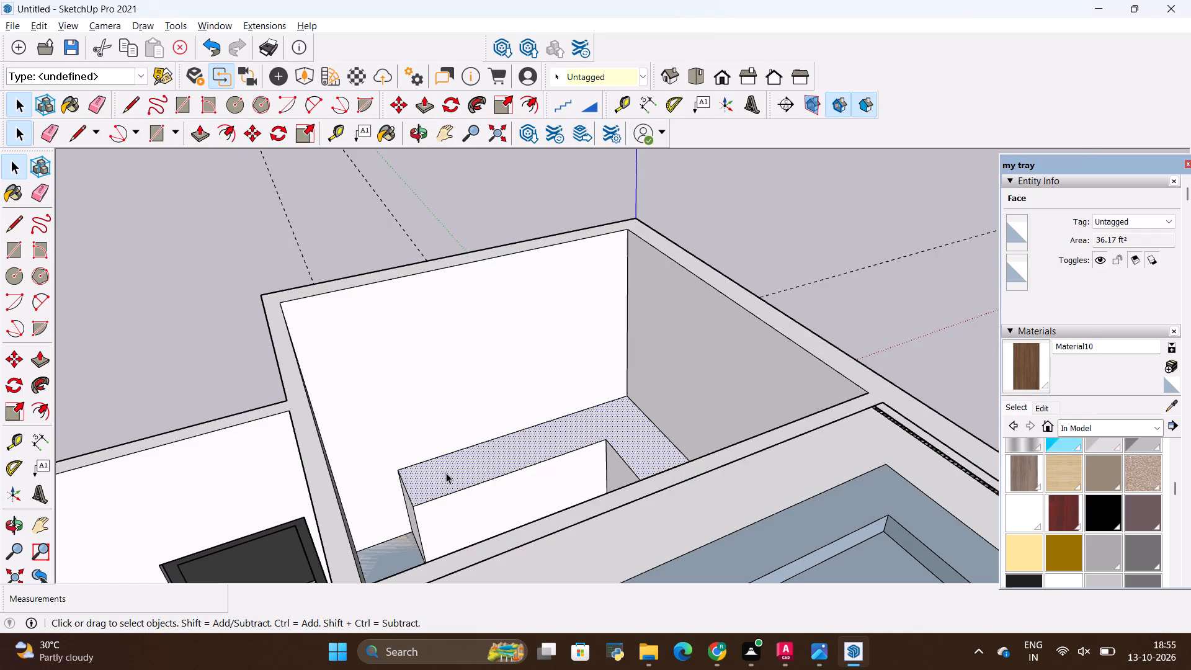
key("alt+Tab")
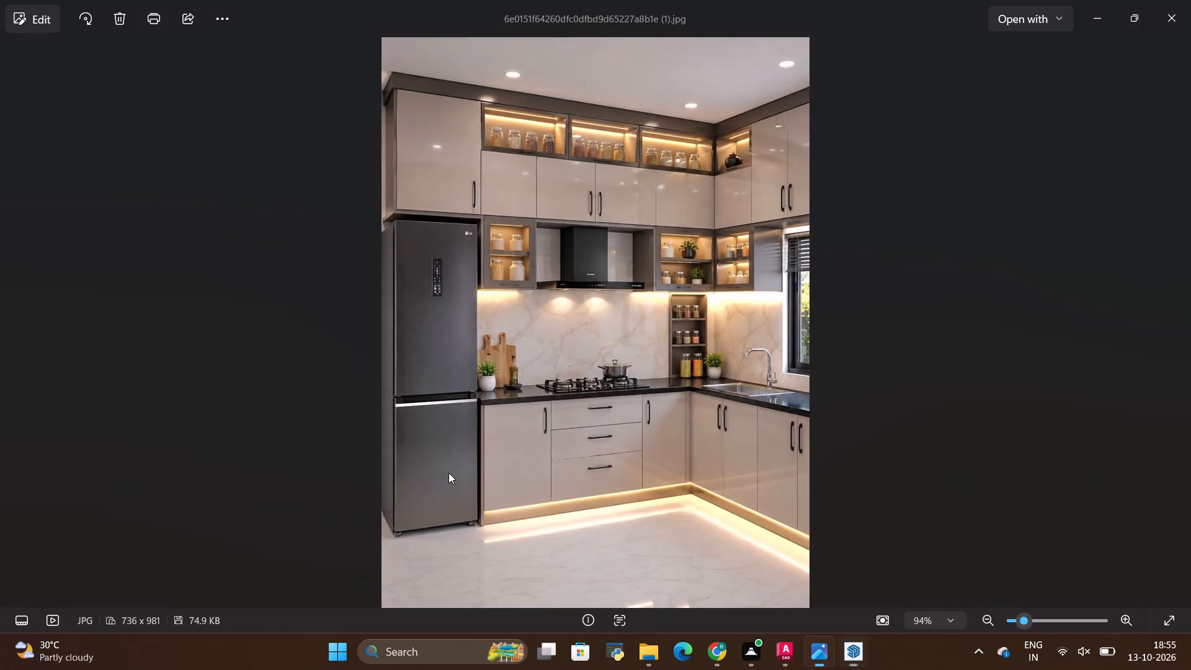
key("alt+Tab")
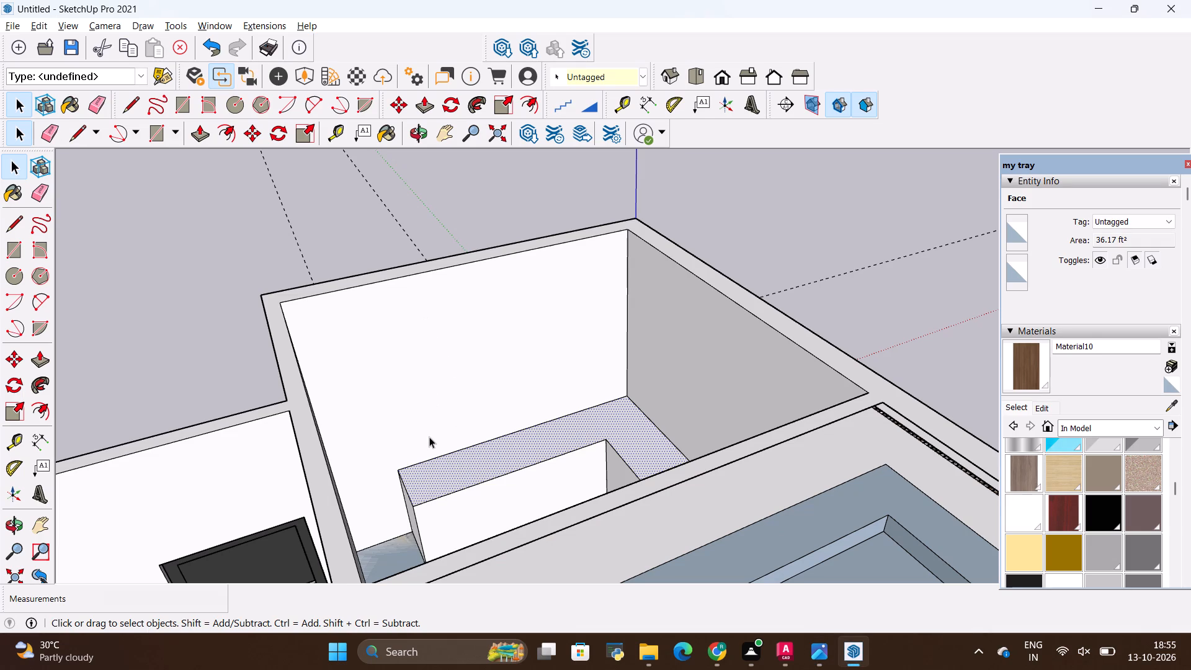
key("alt+Tab")
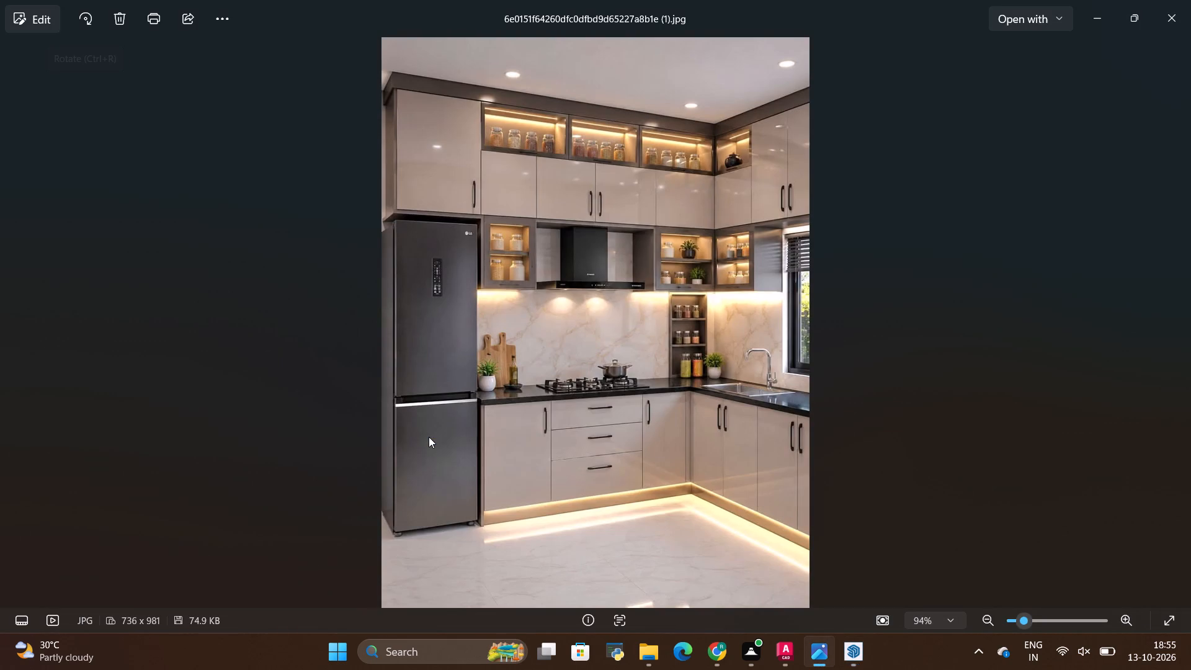
key("alt+Tab")
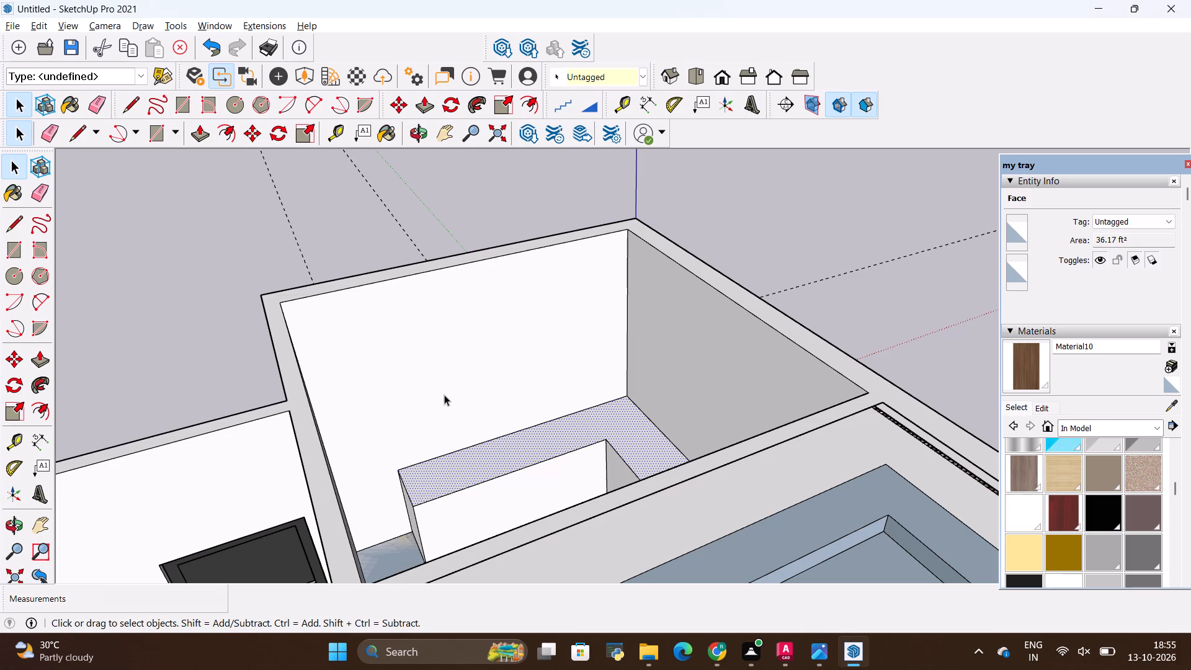
Place a guide line 3' above the counter top on the wall behind the arm that ends at the floor square.
key("t")
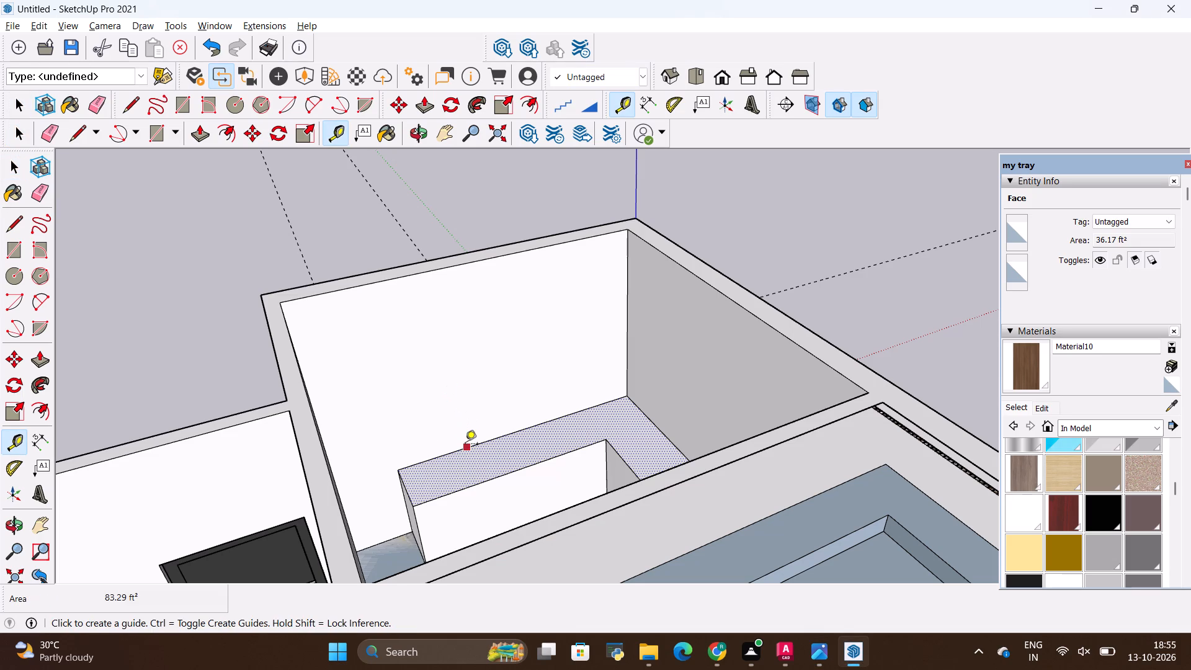
left_click(466, 448)
key("BackSpace")
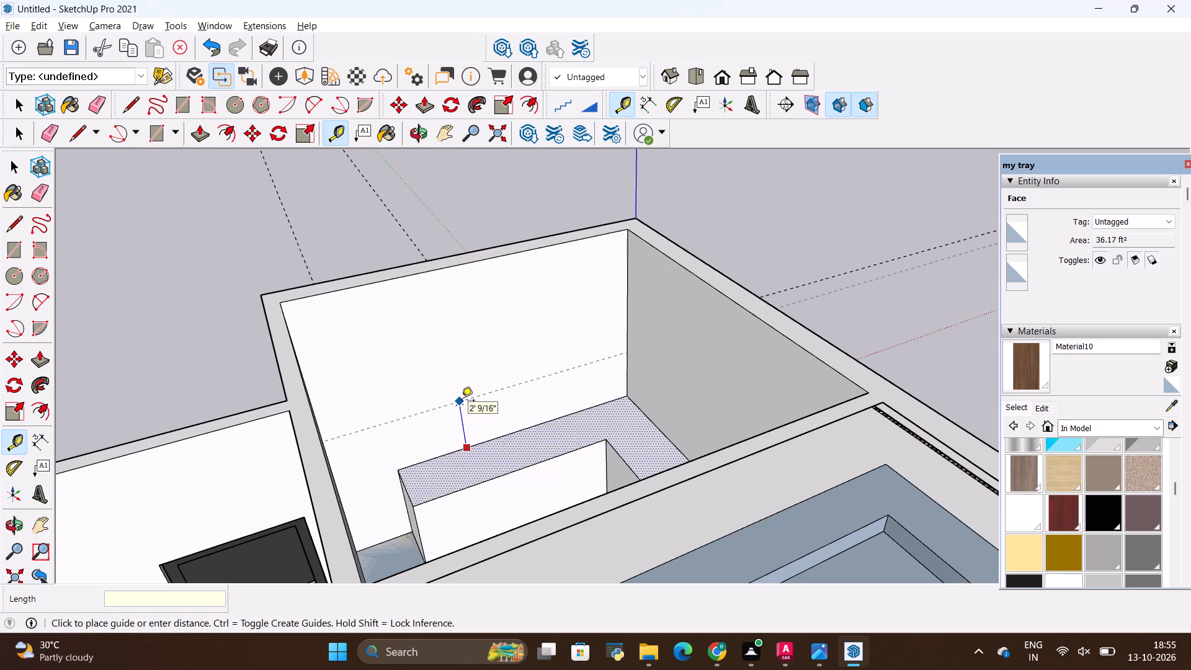
type("3'")
key("Return")
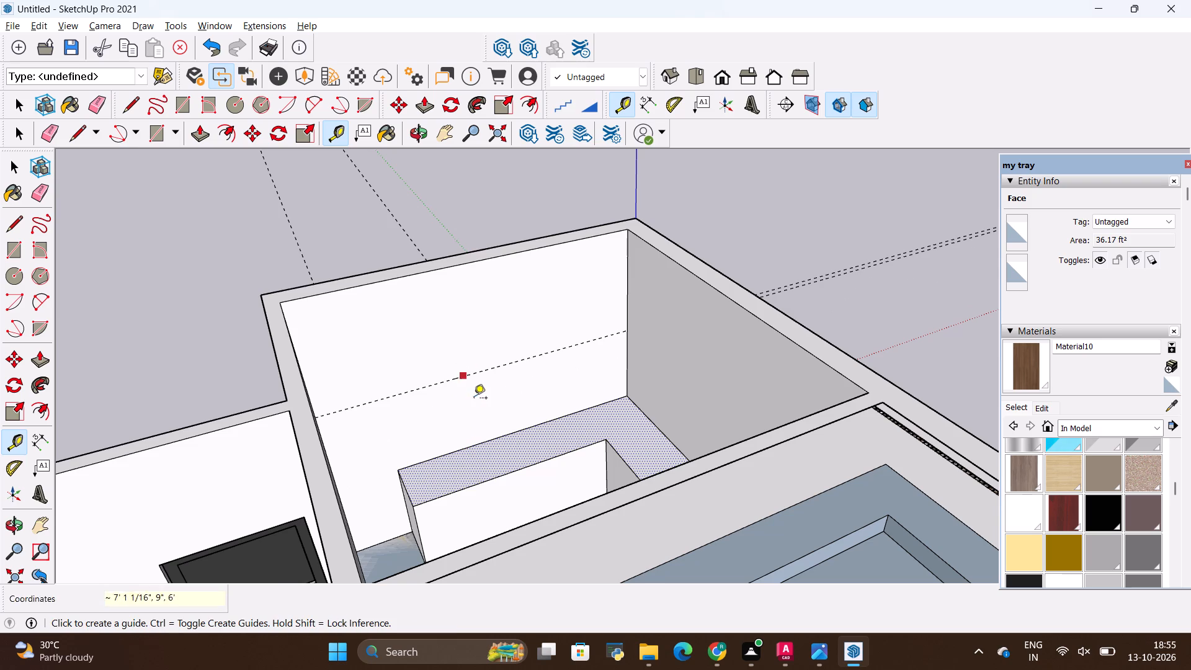
Place a second guide line 3' above the counter top on the adjoining wall behind the counter's other arm.
scroll(475, 399, "down", 4)
middle_click_drag(383, 422, 610, 475)
scroll(630, 425, "up", 5)
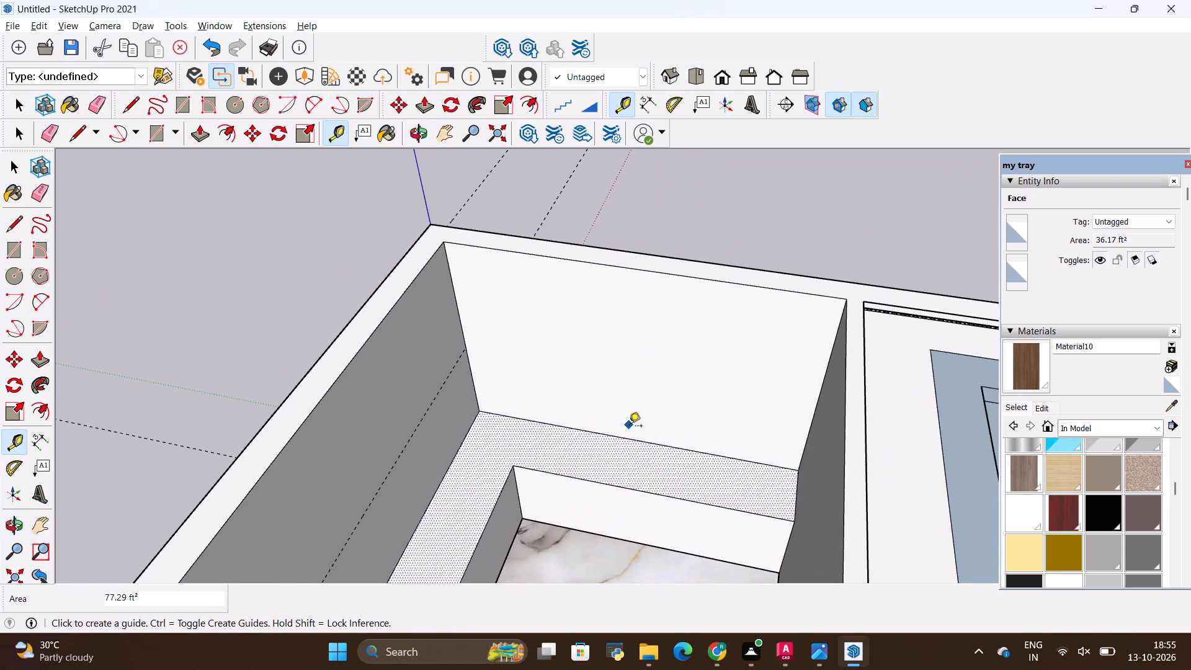
left_click(597, 432)
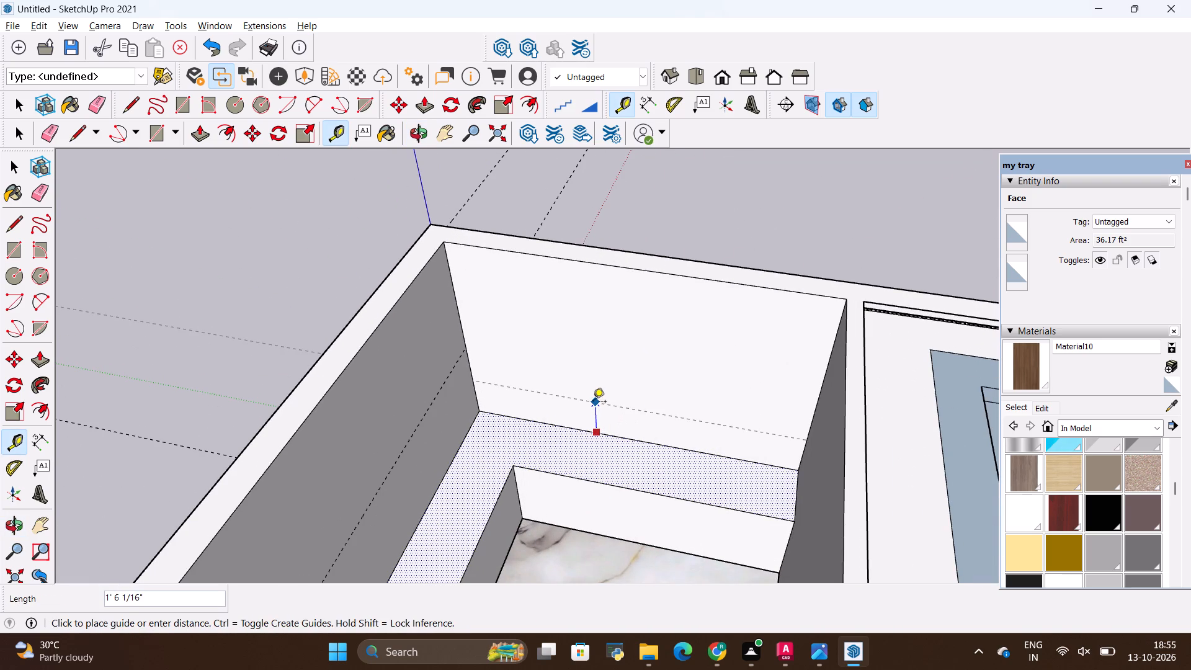
key("BackSpace")
type("3'")
key("Return")
key("Escape")
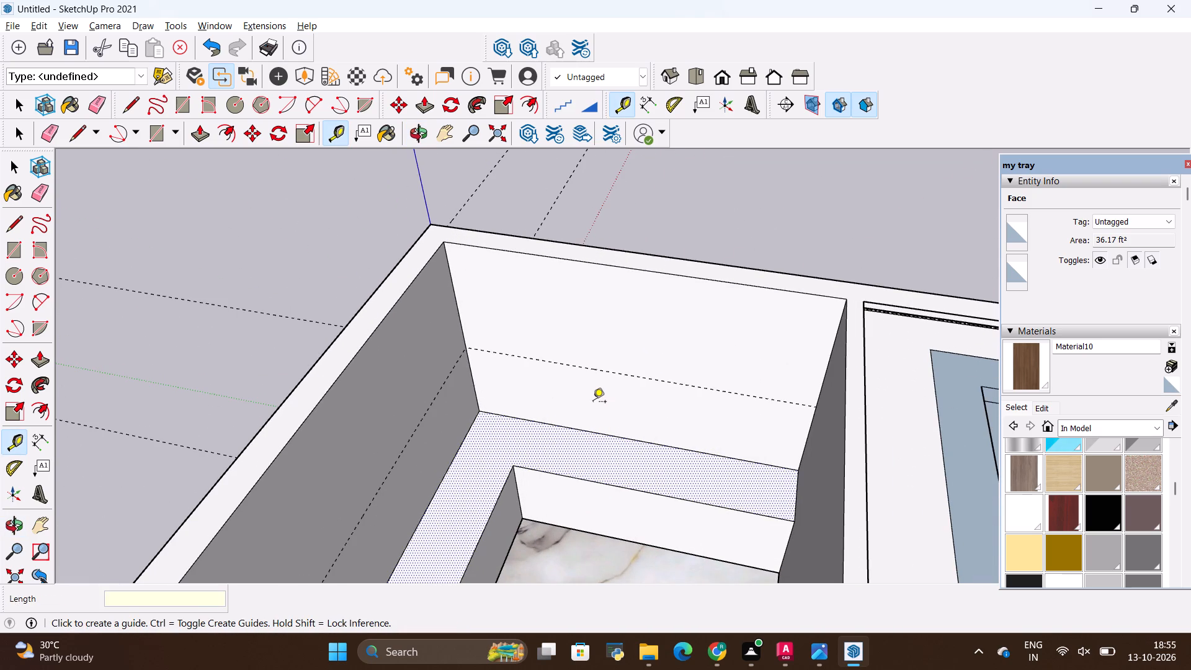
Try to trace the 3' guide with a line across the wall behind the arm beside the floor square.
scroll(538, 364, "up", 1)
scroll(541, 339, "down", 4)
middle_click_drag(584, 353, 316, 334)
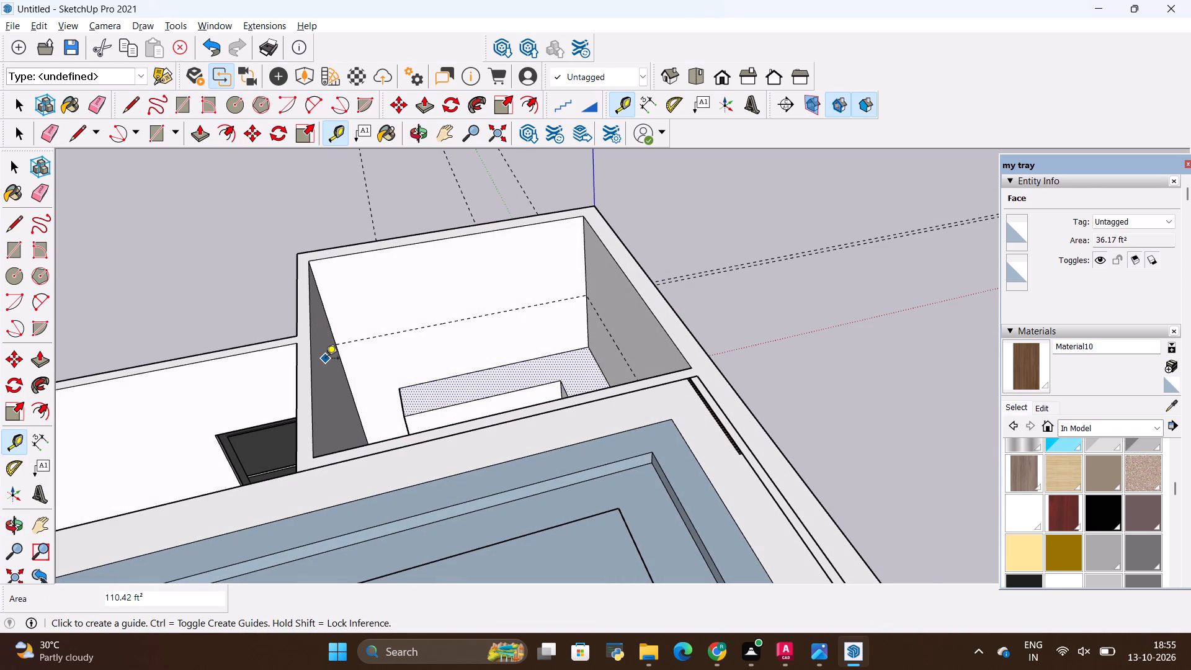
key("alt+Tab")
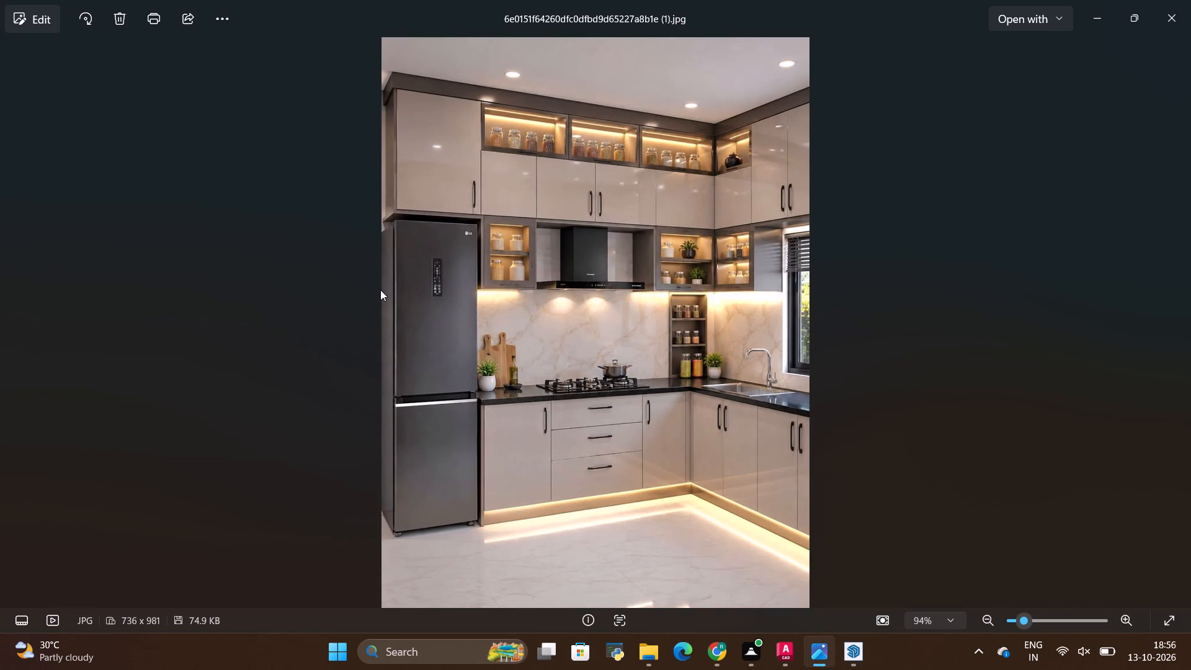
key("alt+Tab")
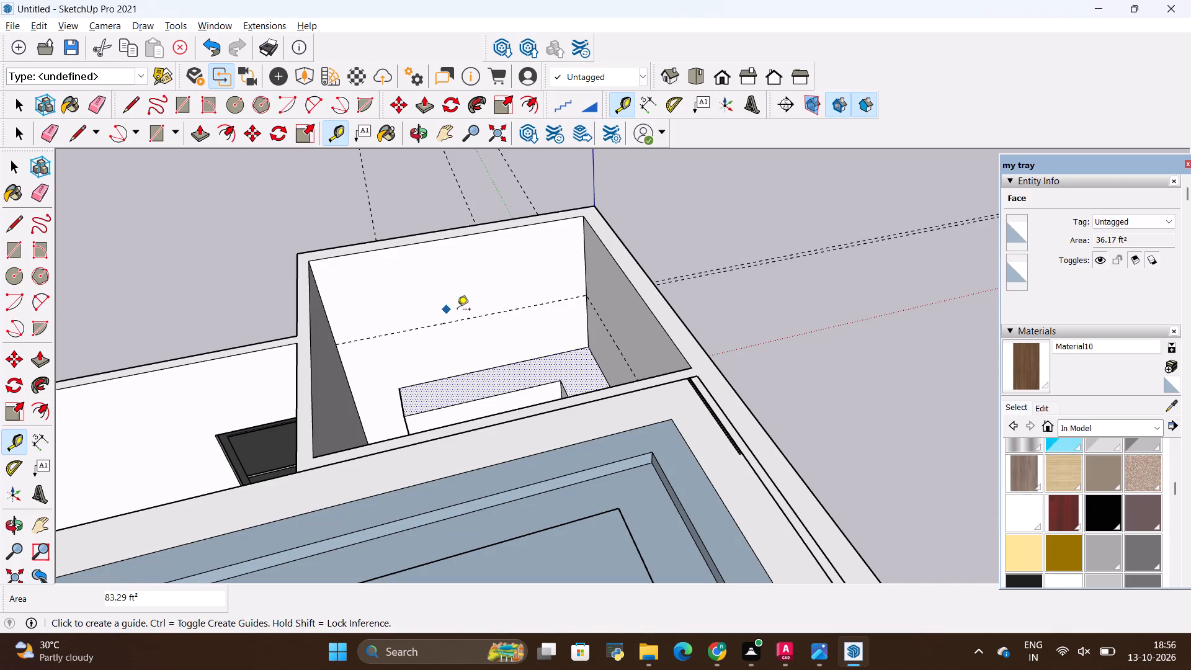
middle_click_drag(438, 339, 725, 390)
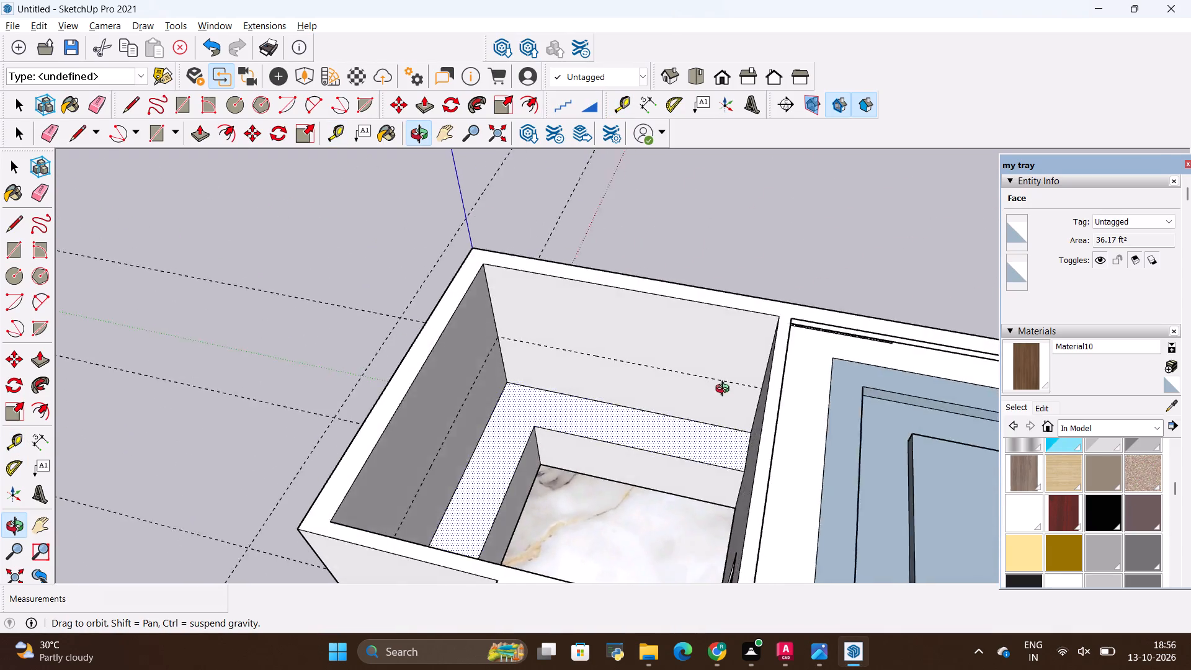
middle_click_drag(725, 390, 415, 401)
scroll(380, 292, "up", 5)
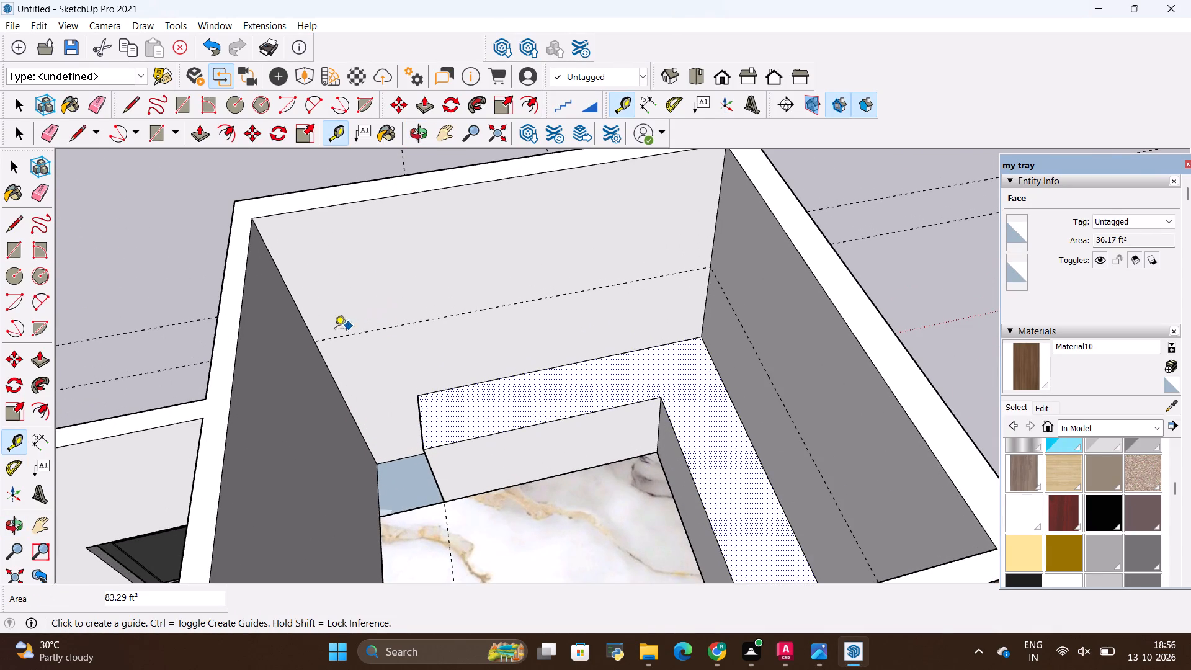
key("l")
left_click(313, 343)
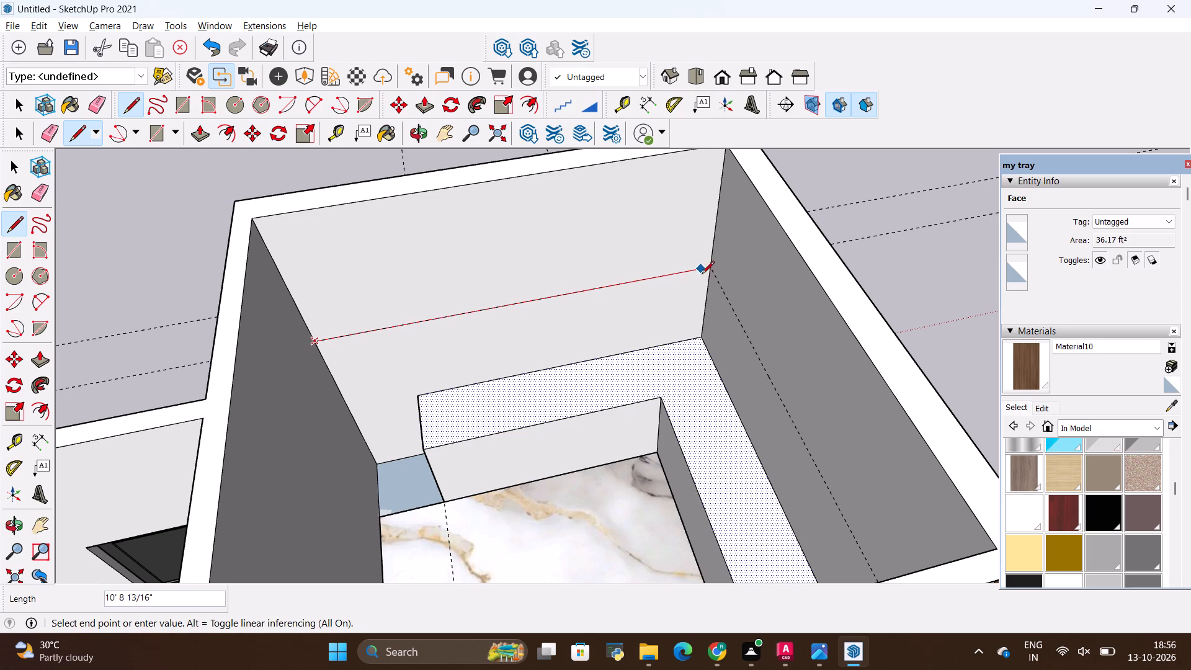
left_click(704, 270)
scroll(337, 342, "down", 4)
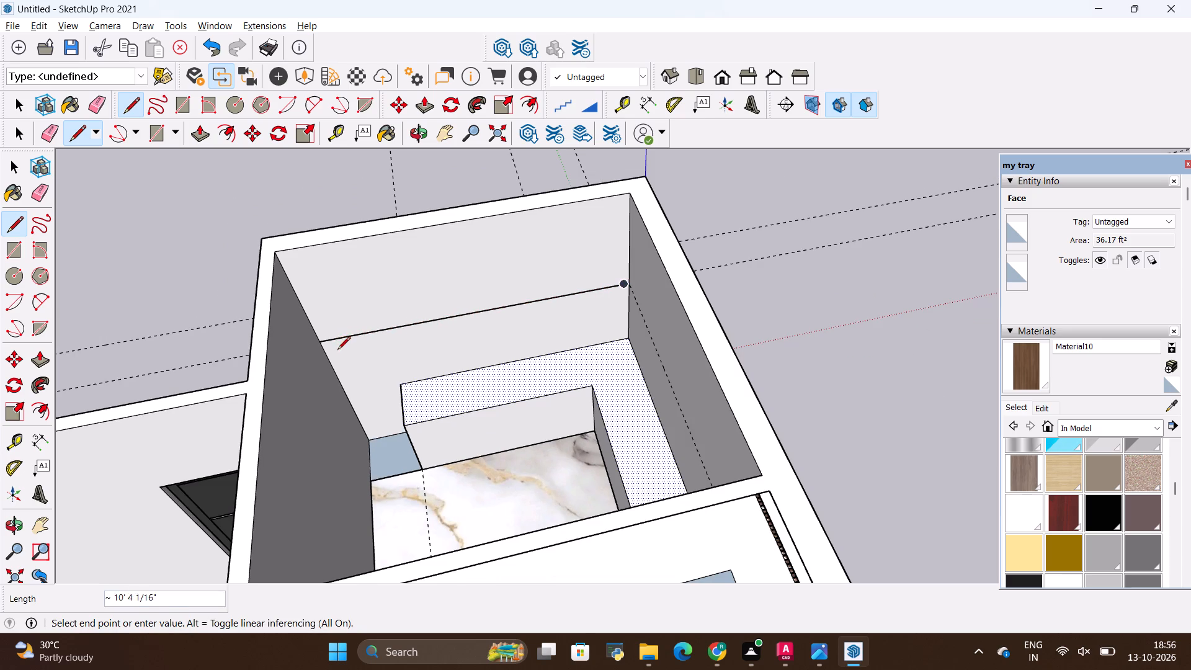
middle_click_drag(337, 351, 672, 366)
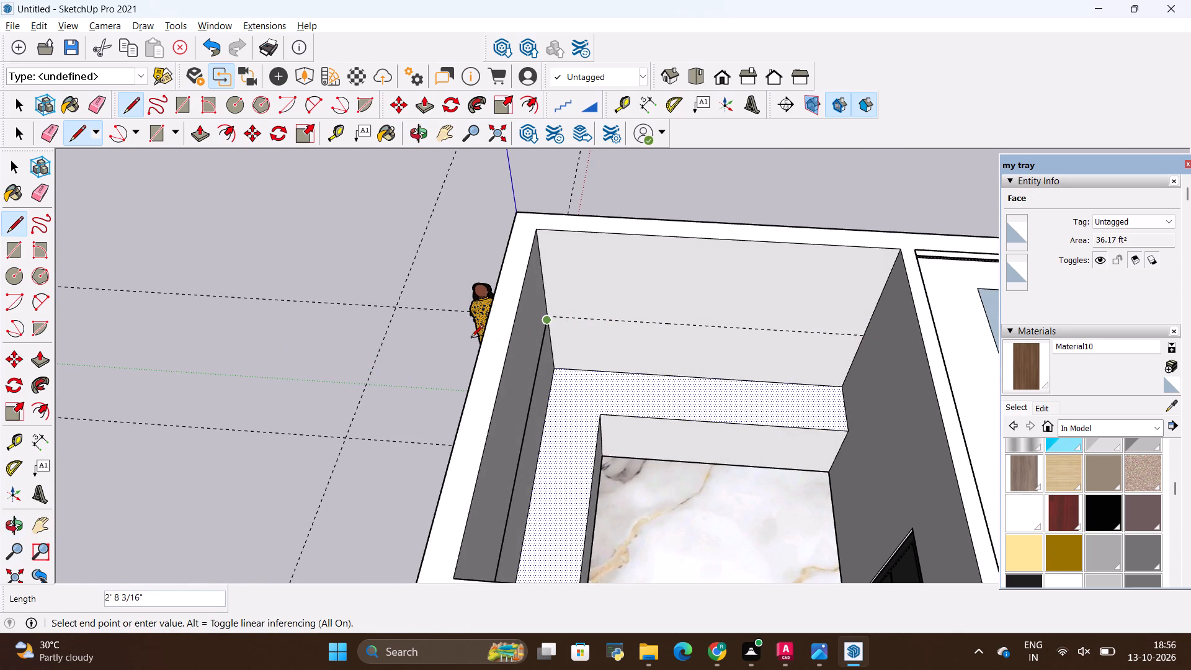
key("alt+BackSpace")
Draw a rectangle on the wall behind the arm beside the floor square, from its upper corner down to the 3' guide.
scroll(236, 279, "down", 3)
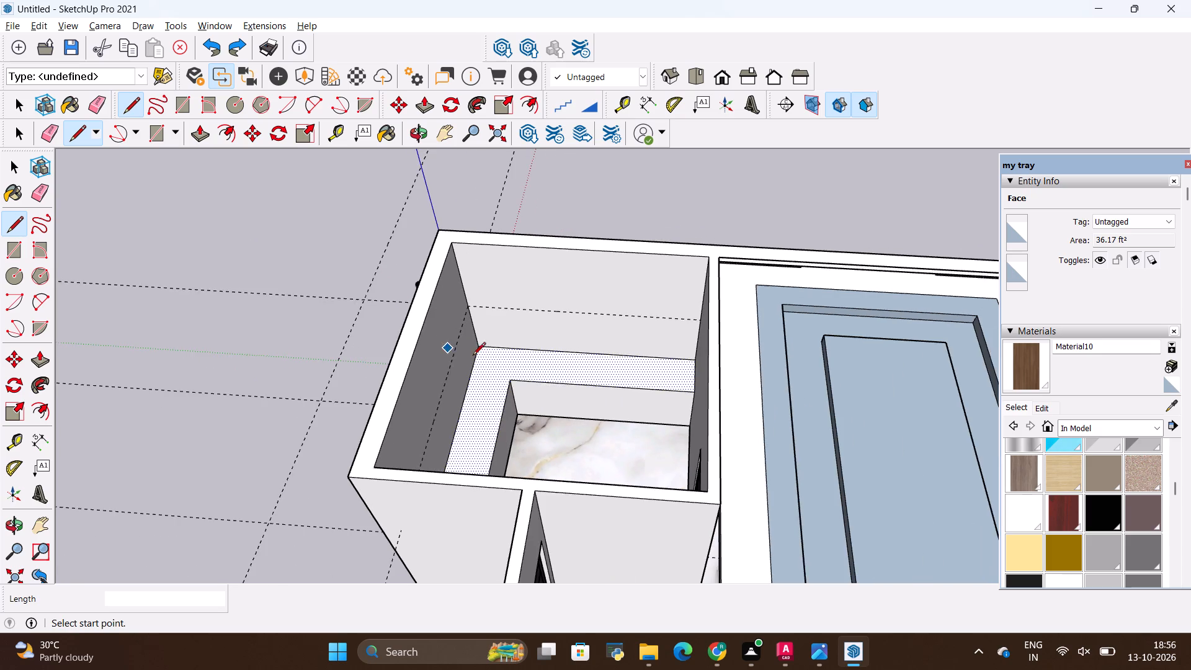
middle_click_drag(473, 361, 149, 344)
scroll(495, 250, "up", 5)
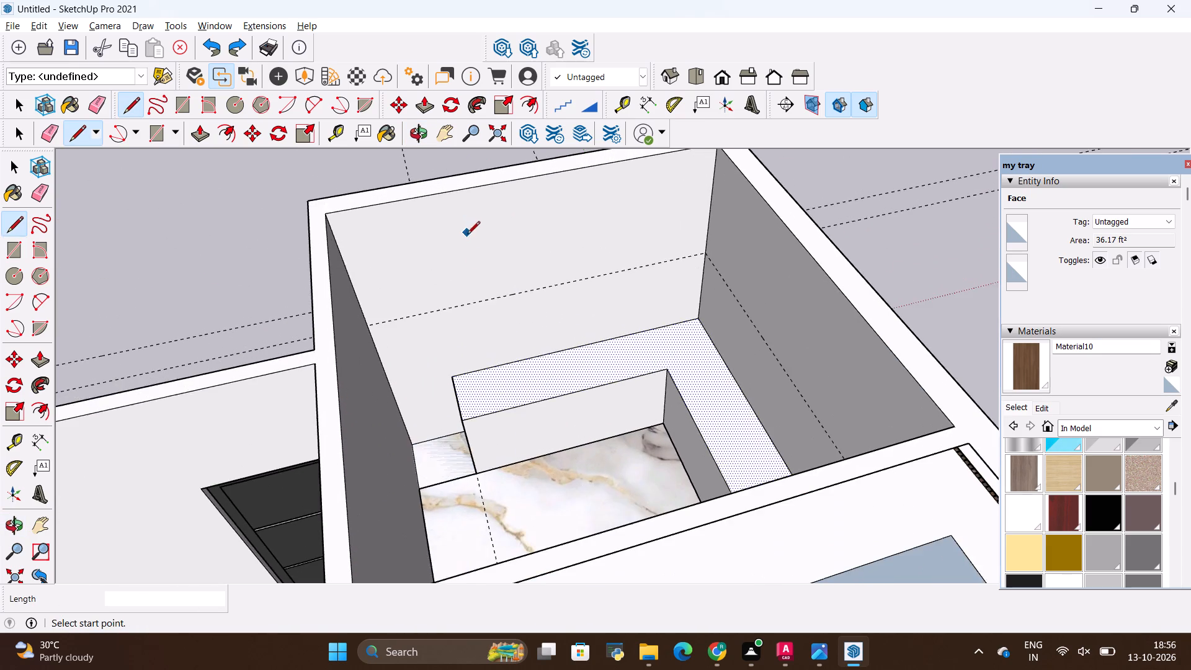
middle_click_drag(472, 269, 450, 262)
key("r")
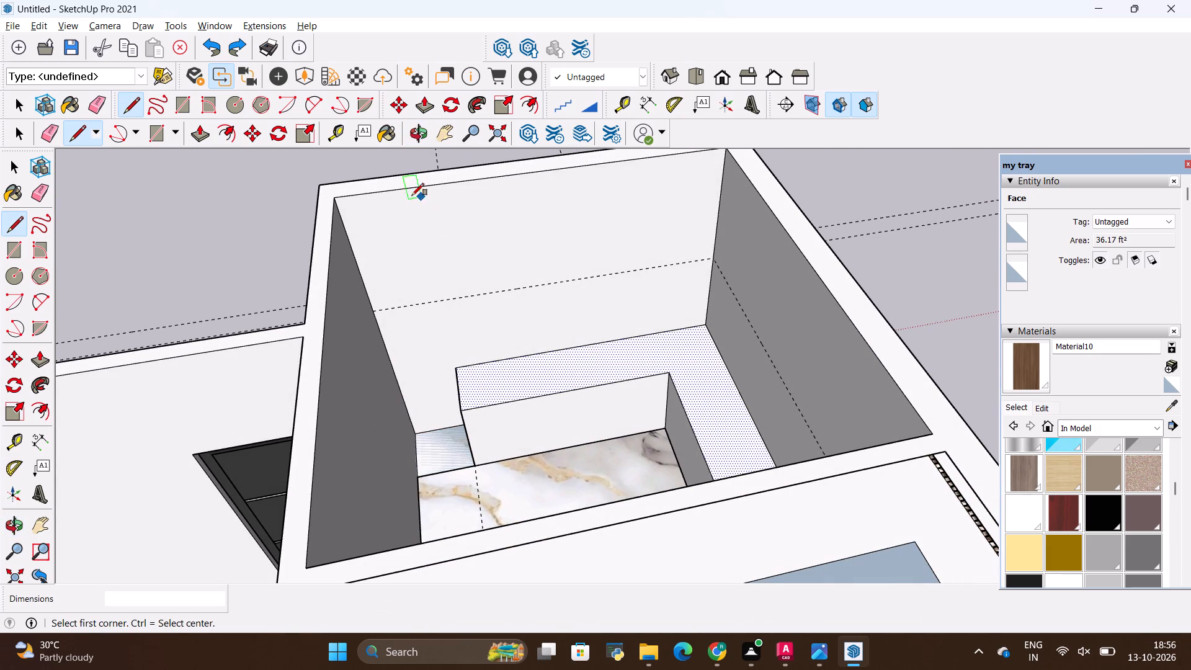
left_click(336, 201)
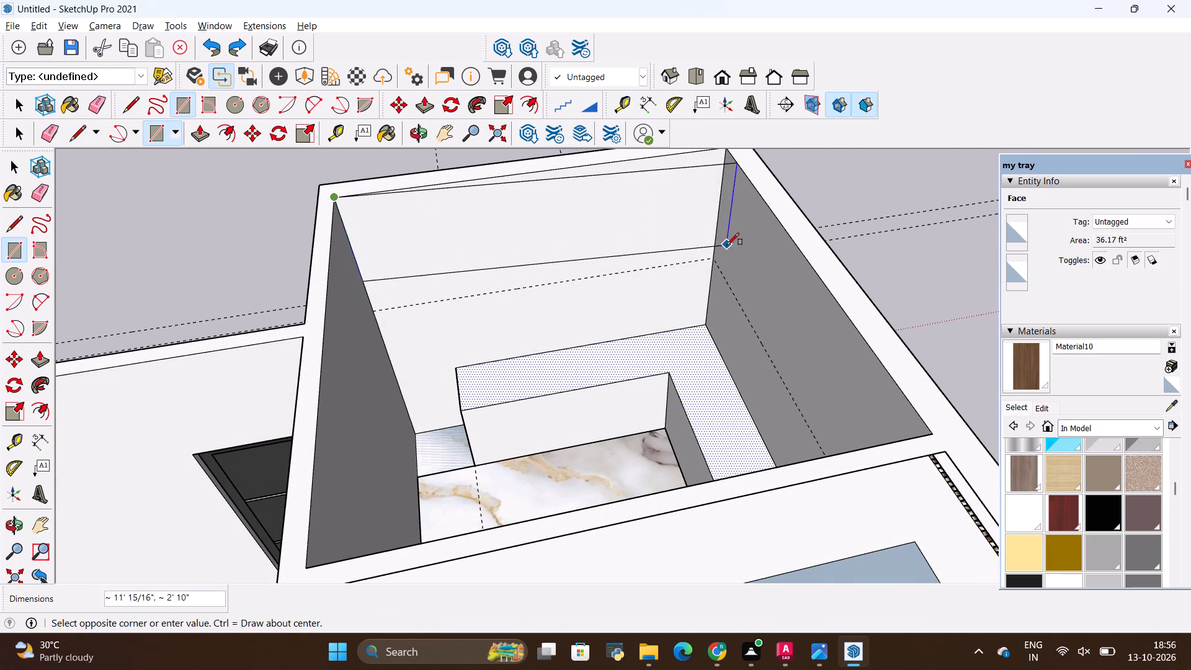
left_click(710, 257)
Draw a rectangle 11' 1/2" by 4' on the adjoining wall, from its upper corner down to the 3' guide.
scroll(555, 311, "down", 4)
middle_click_drag(483, 351, 632, 409)
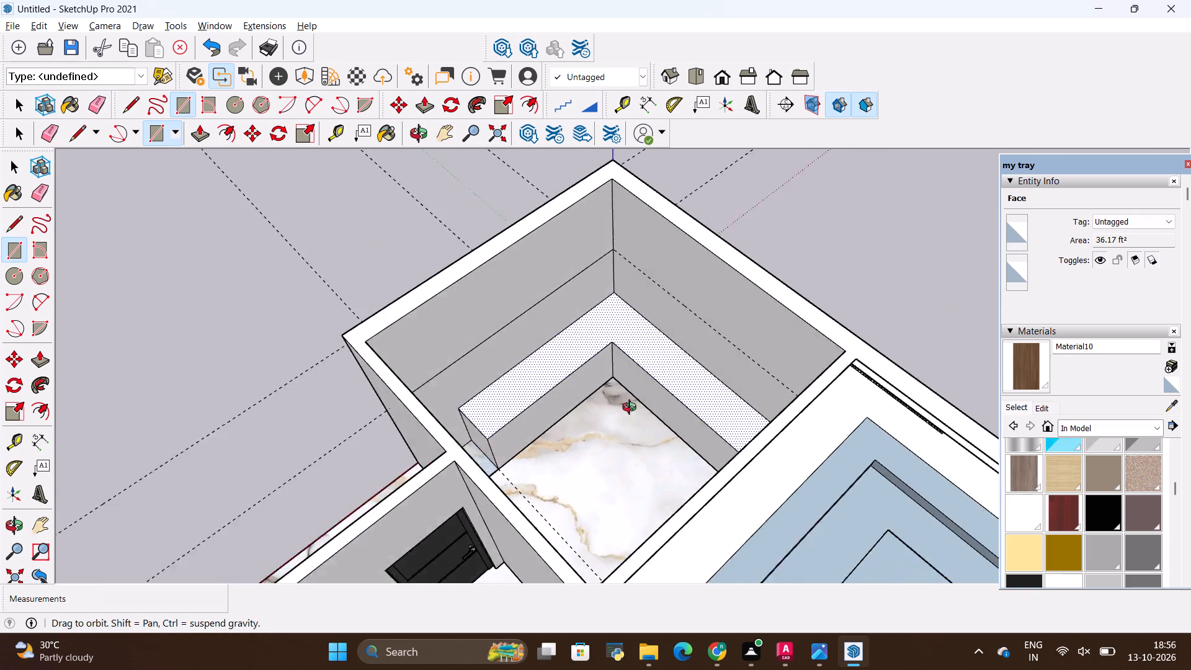
middle_click_drag(632, 409, 759, 395)
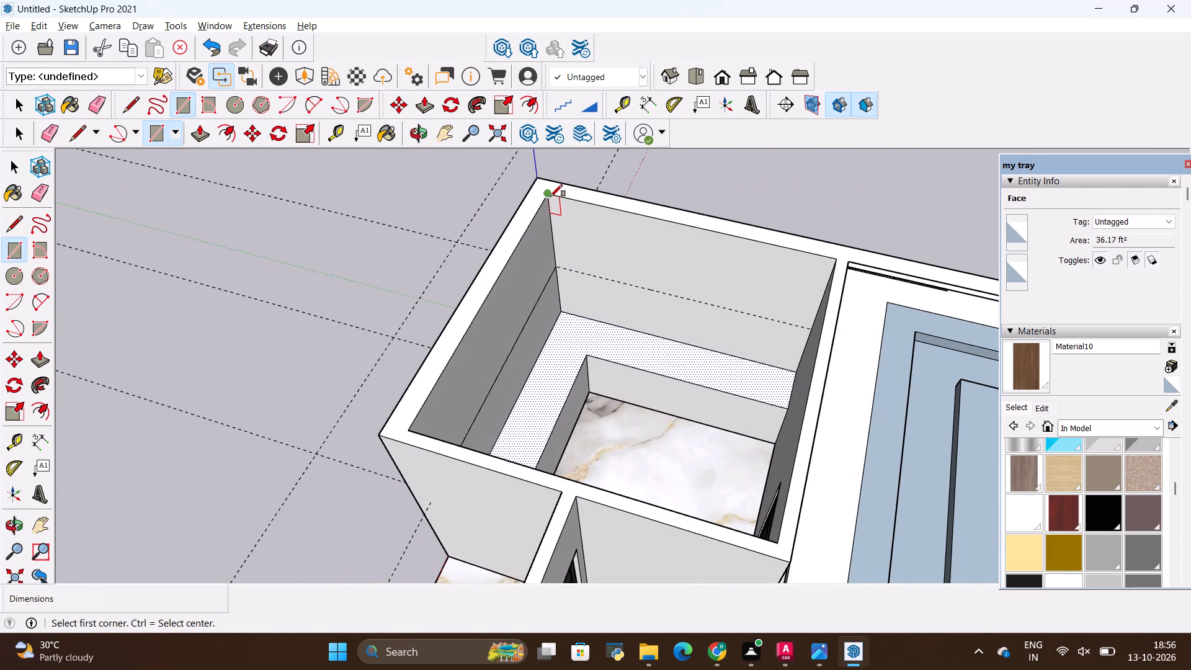
left_click(550, 197)
scroll(540, 311, "down", 5)
middle_click_drag(540, 318, 787, 261)
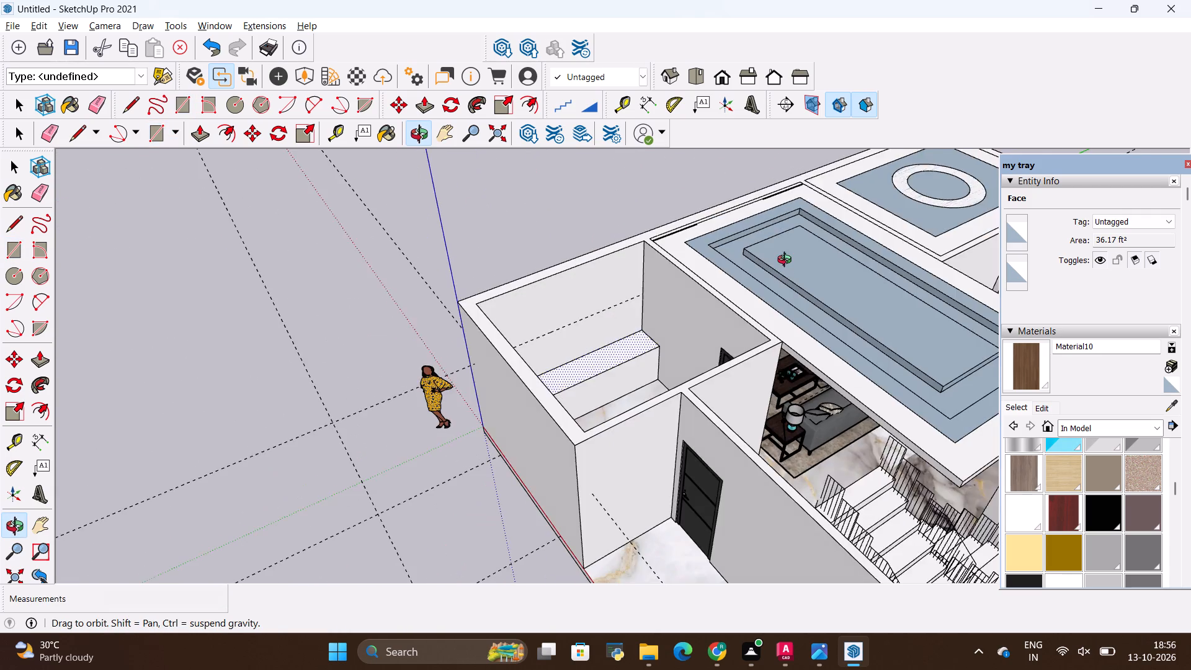
middle_click_drag(787, 261, 762, 268)
left_click(653, 300)
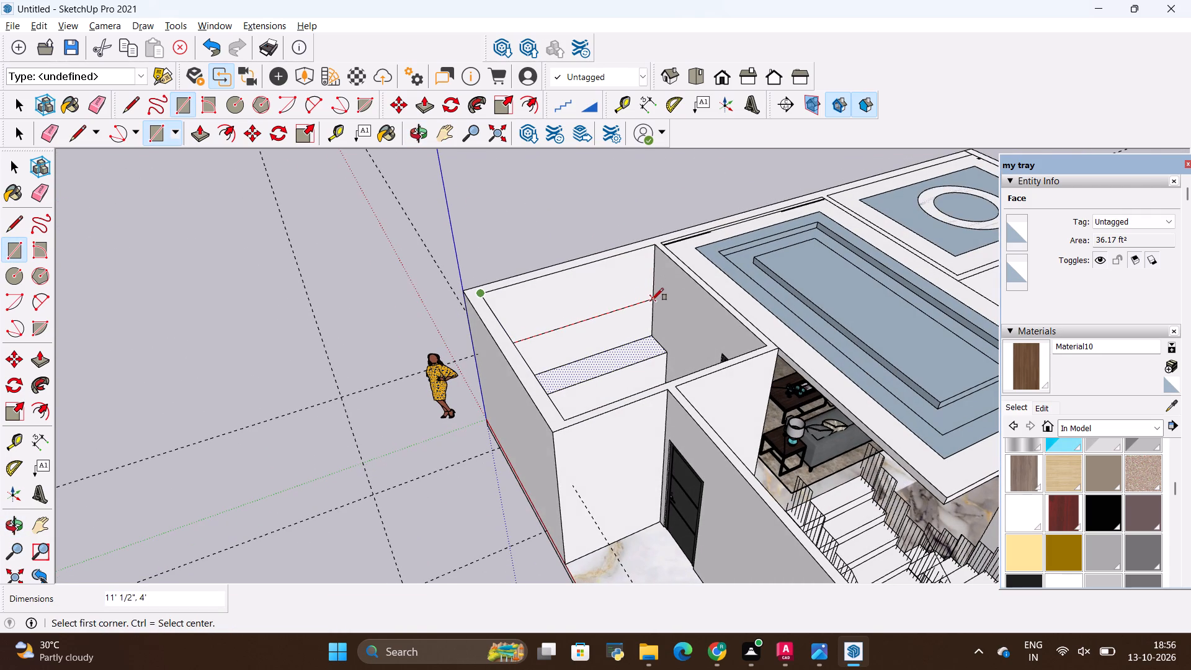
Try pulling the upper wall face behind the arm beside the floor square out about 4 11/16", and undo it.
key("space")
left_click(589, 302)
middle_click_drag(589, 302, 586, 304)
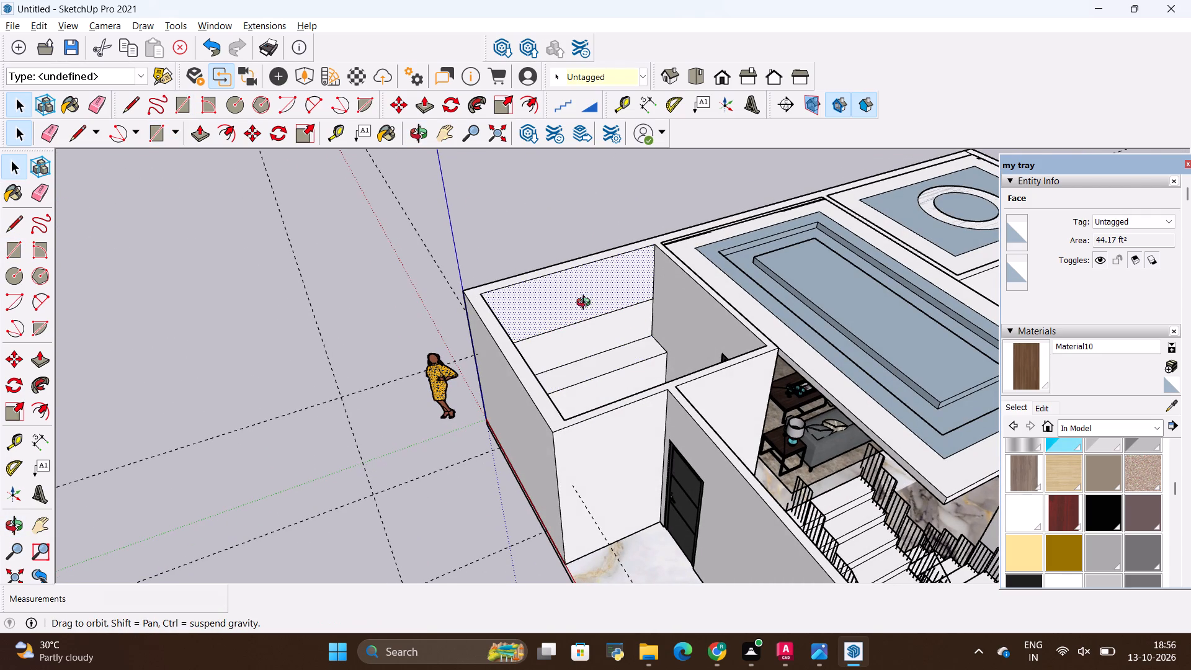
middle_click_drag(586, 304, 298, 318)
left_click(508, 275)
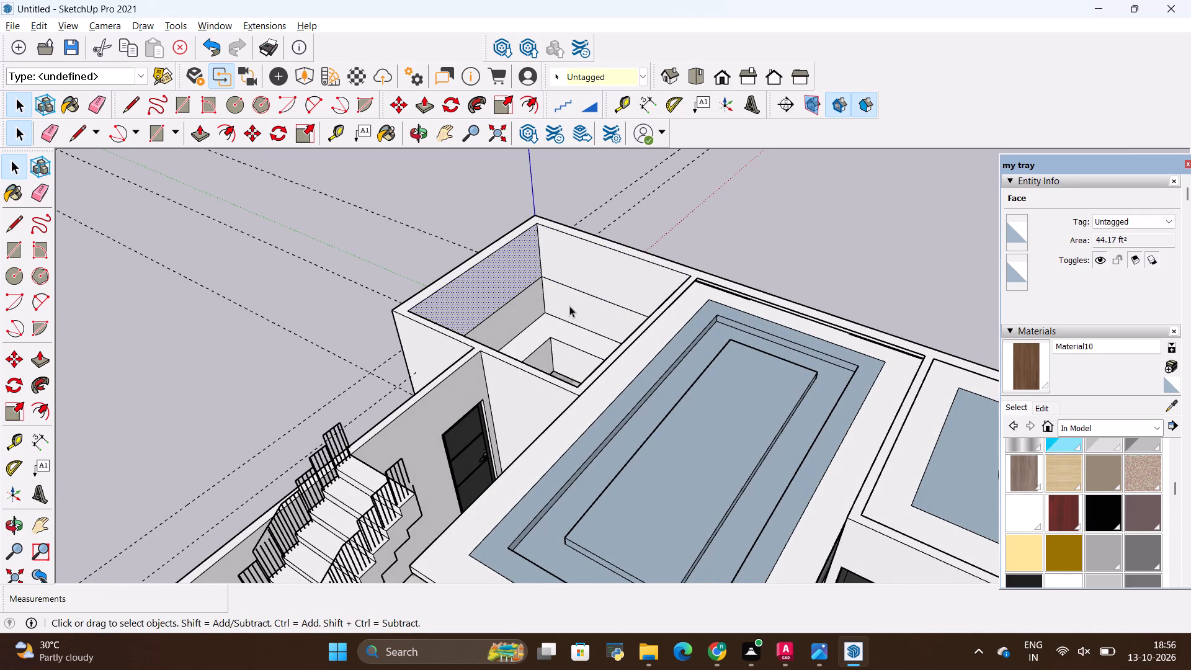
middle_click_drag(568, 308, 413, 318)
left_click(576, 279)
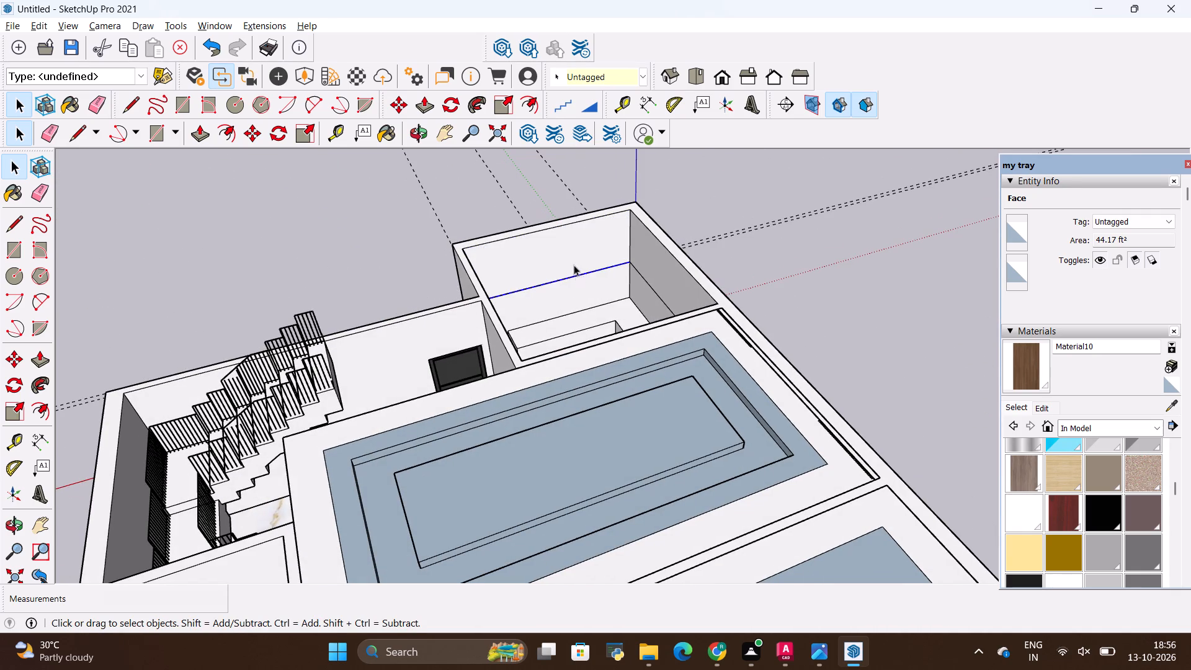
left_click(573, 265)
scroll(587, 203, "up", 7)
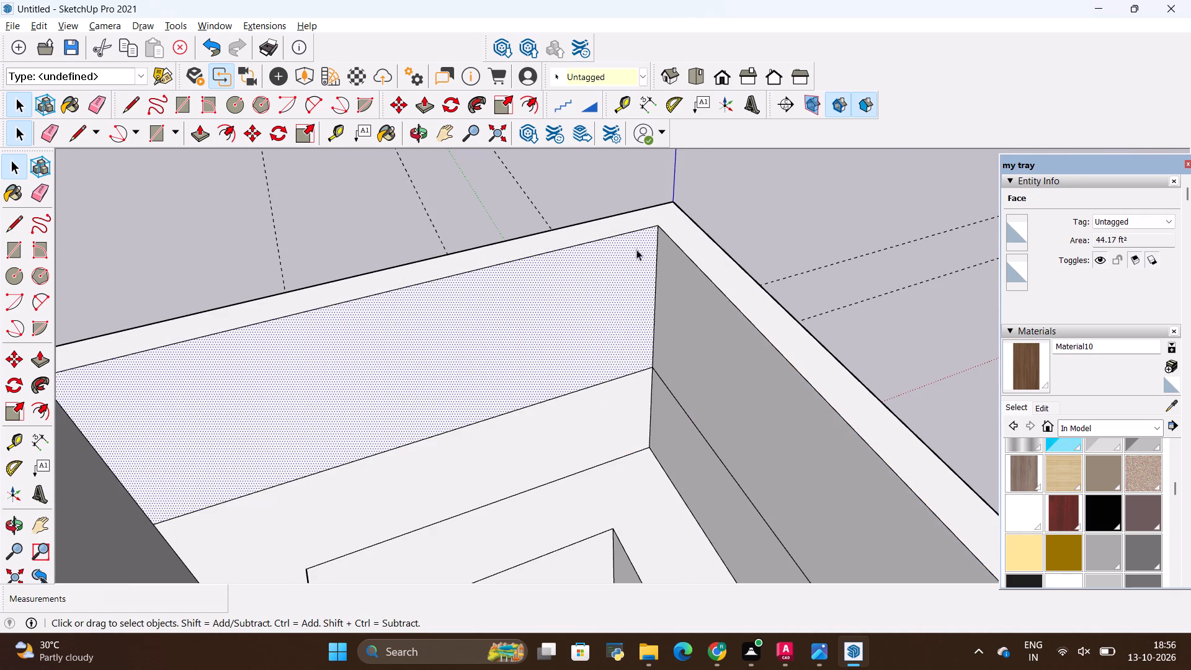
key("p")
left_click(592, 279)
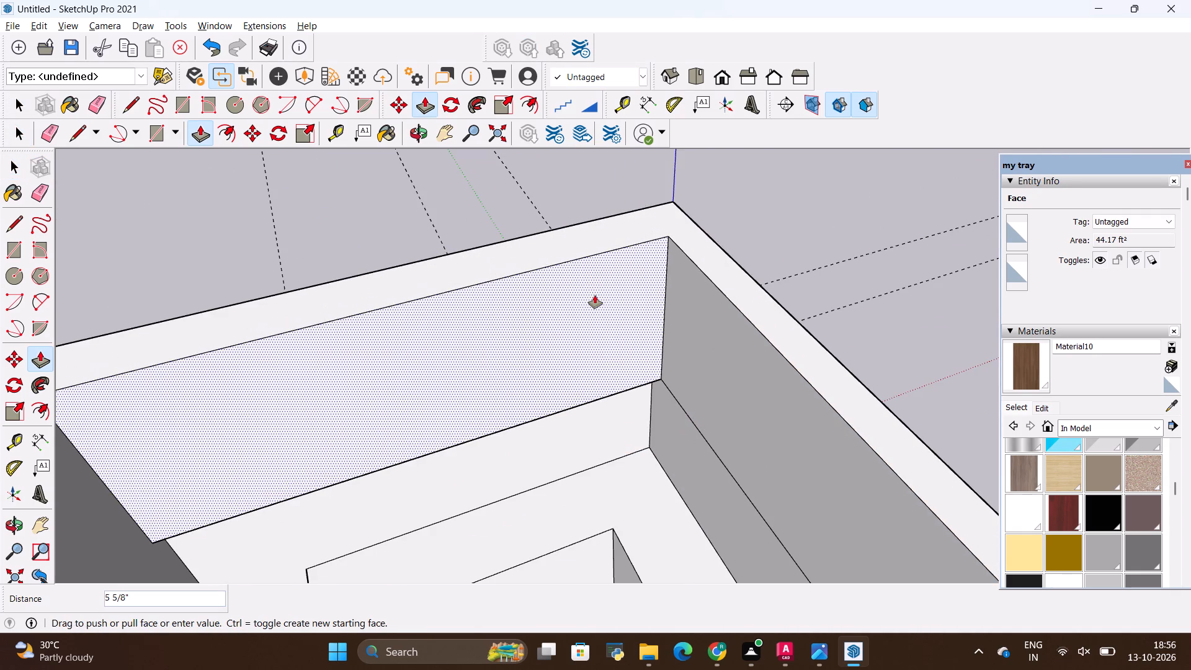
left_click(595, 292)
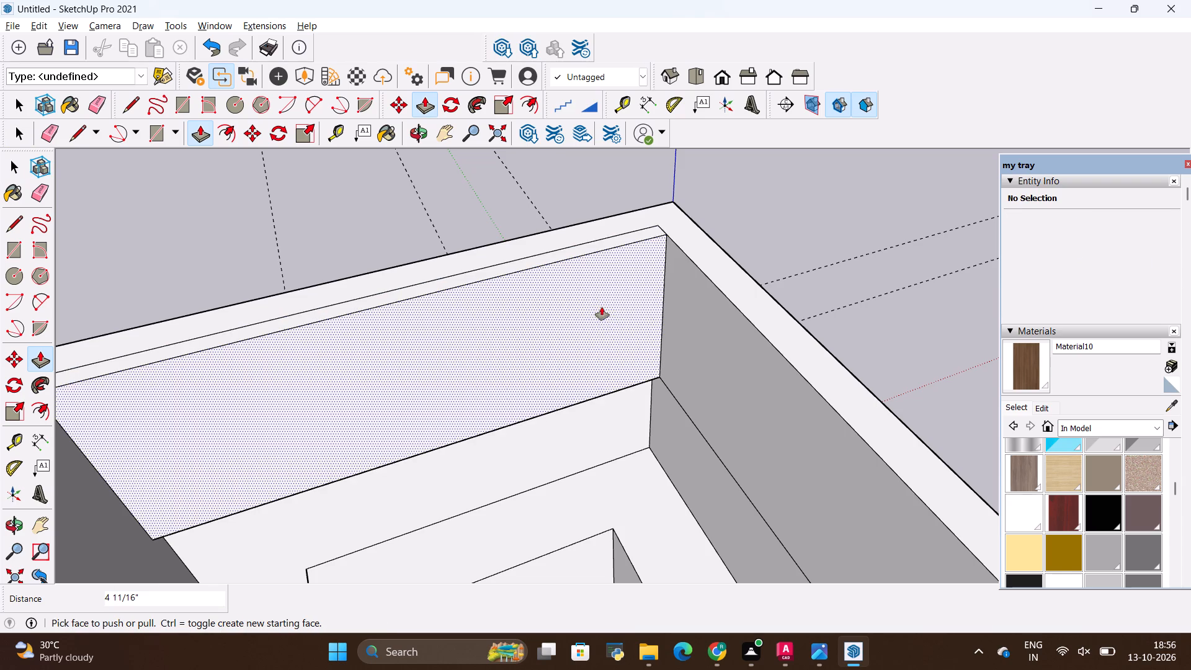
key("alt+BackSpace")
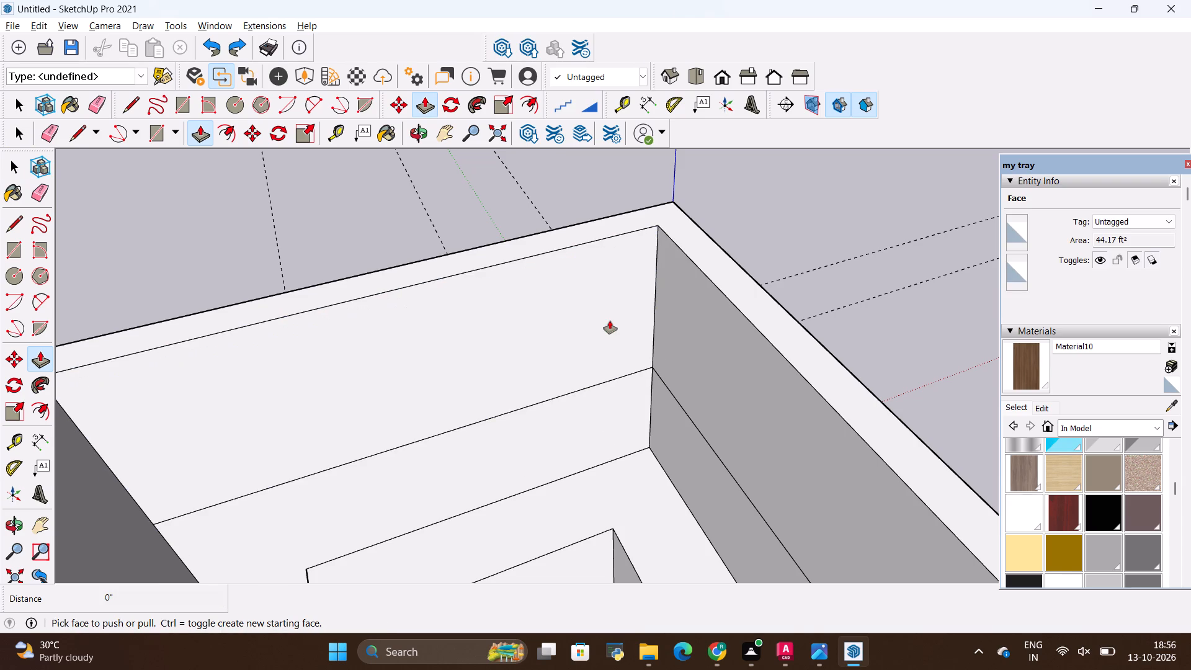
Pull the upper wall face behind the arm beside the floor square out 18" as a wall cabinet block.
left_click(632, 239)
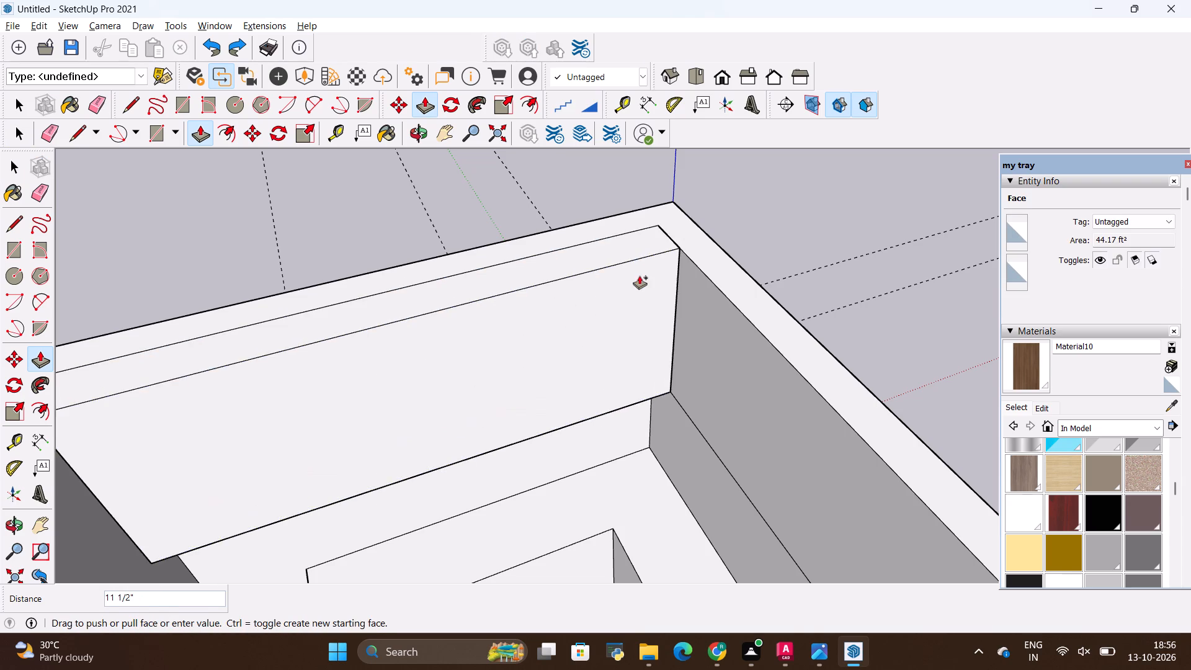
key("BackSpace")
type("18")
key("shift+quotedbl")
key("Return")
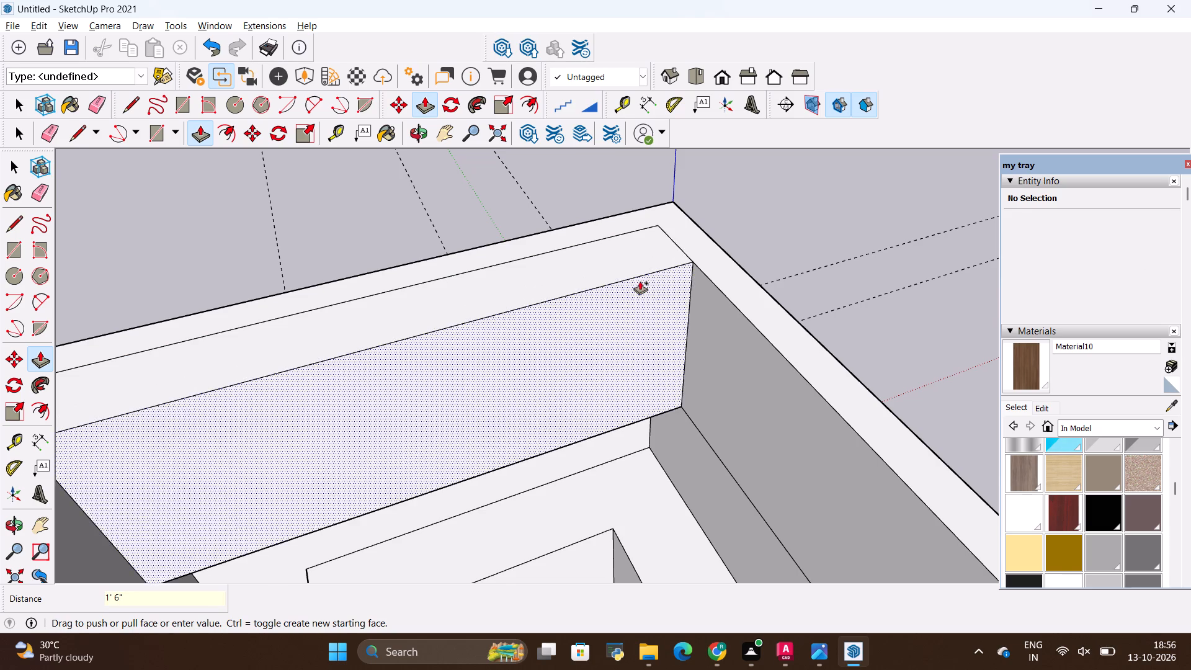
Pull the upper face on the adjoining wall out 18" to form the second wall cabinet block.
scroll(638, 281, "down", 5)
scroll(589, 308, "down", 4)
middle_click_drag(522, 379, 802, 278)
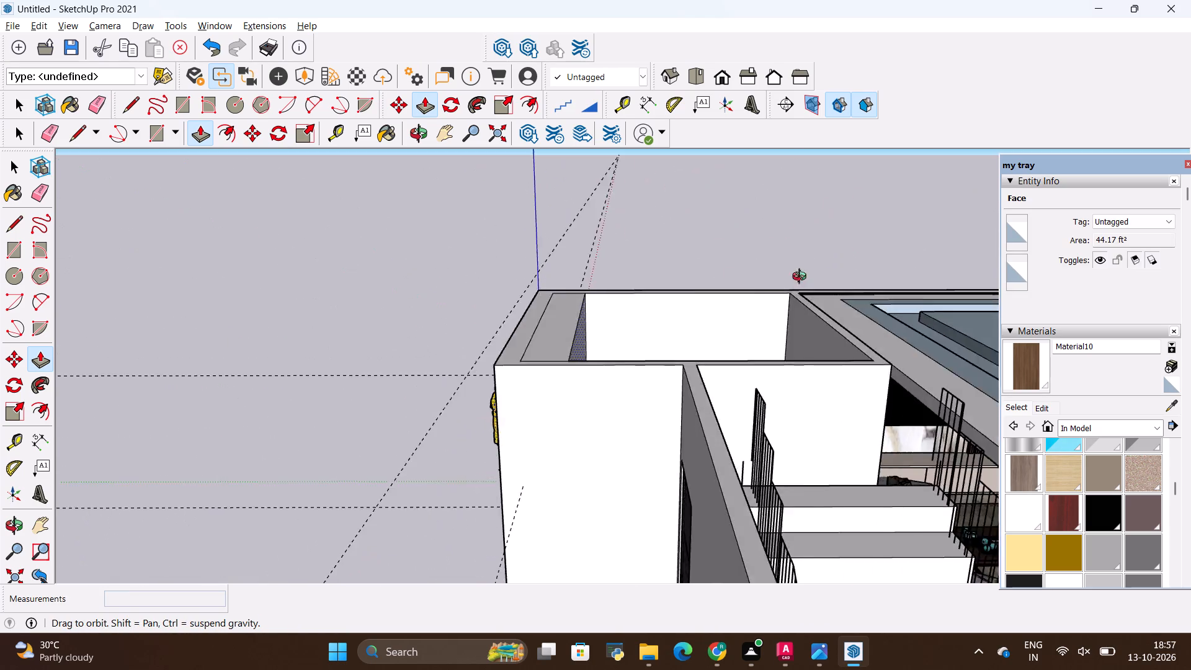
middle_click_drag(802, 278, 774, 289)
scroll(730, 313, "up", 7)
middle_click_drag(693, 326, 713, 390)
left_click(696, 347)
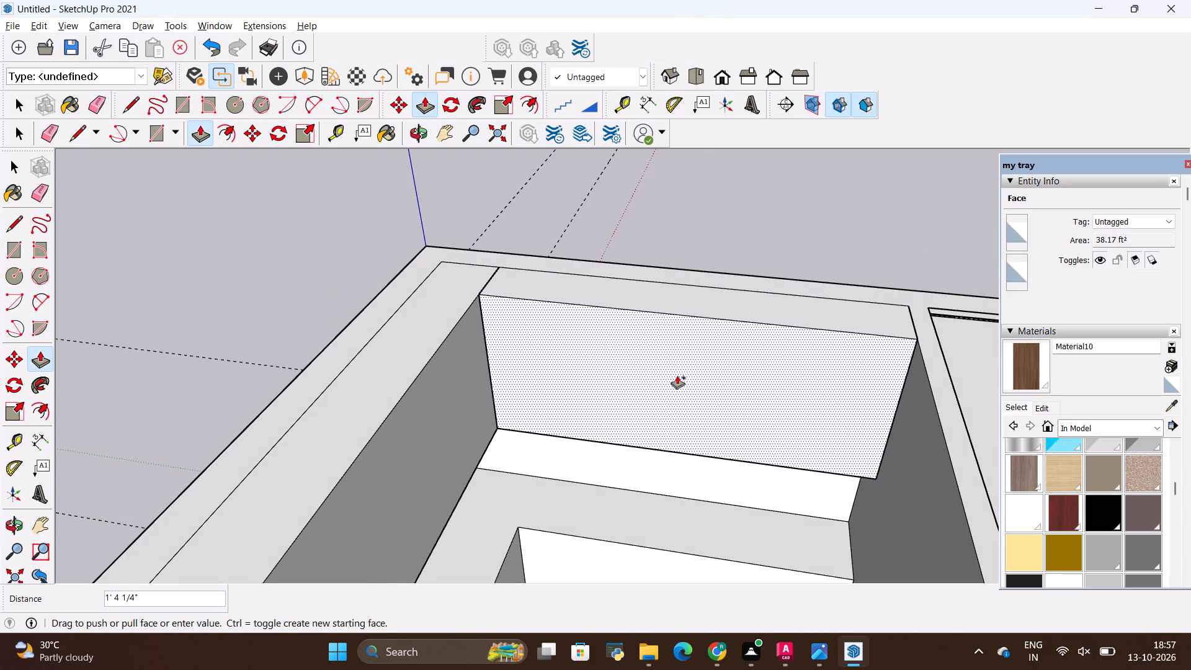
key("BackSpace")
type("18")
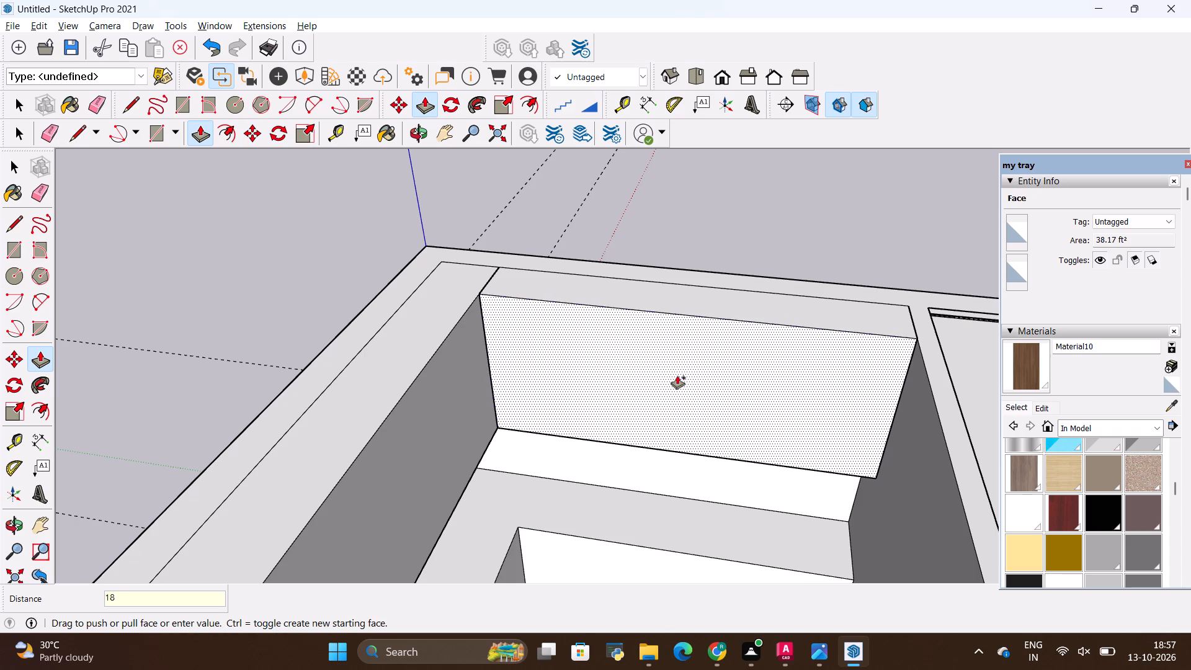
key("shift+quotedbl")
key("Return")
Draw a 1' 6" line across the first cabinet block's top, from the inner corner to the wall edge.
scroll(574, 323, "up", 8)
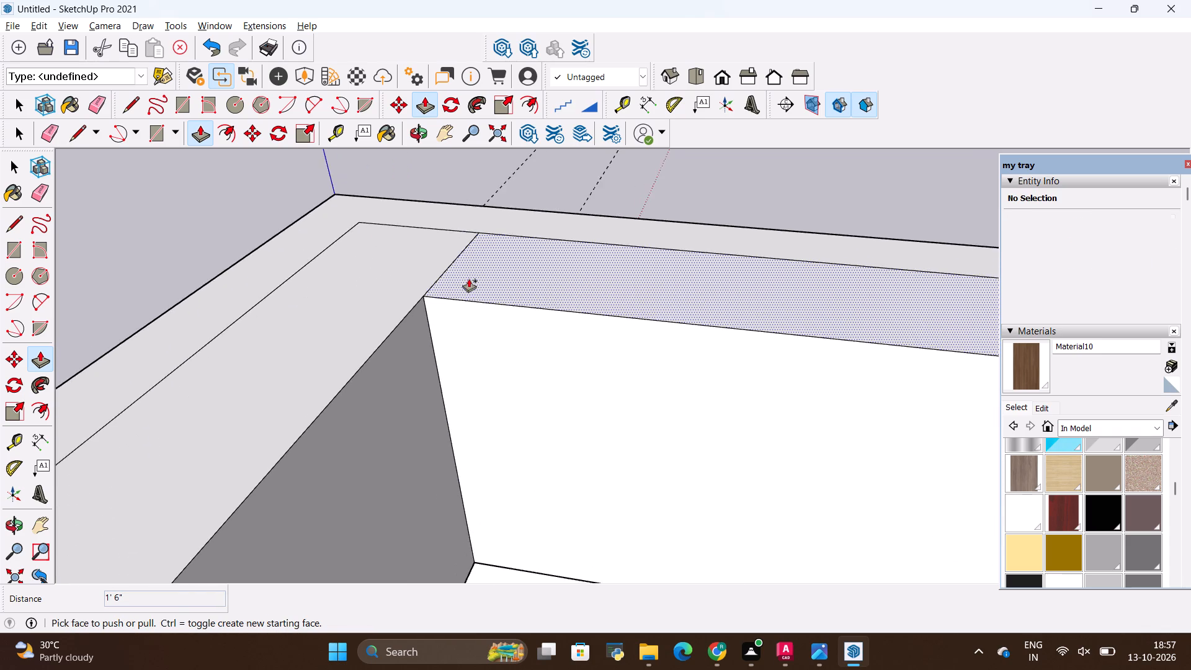
middle_click_drag(462, 282, 289, 409)
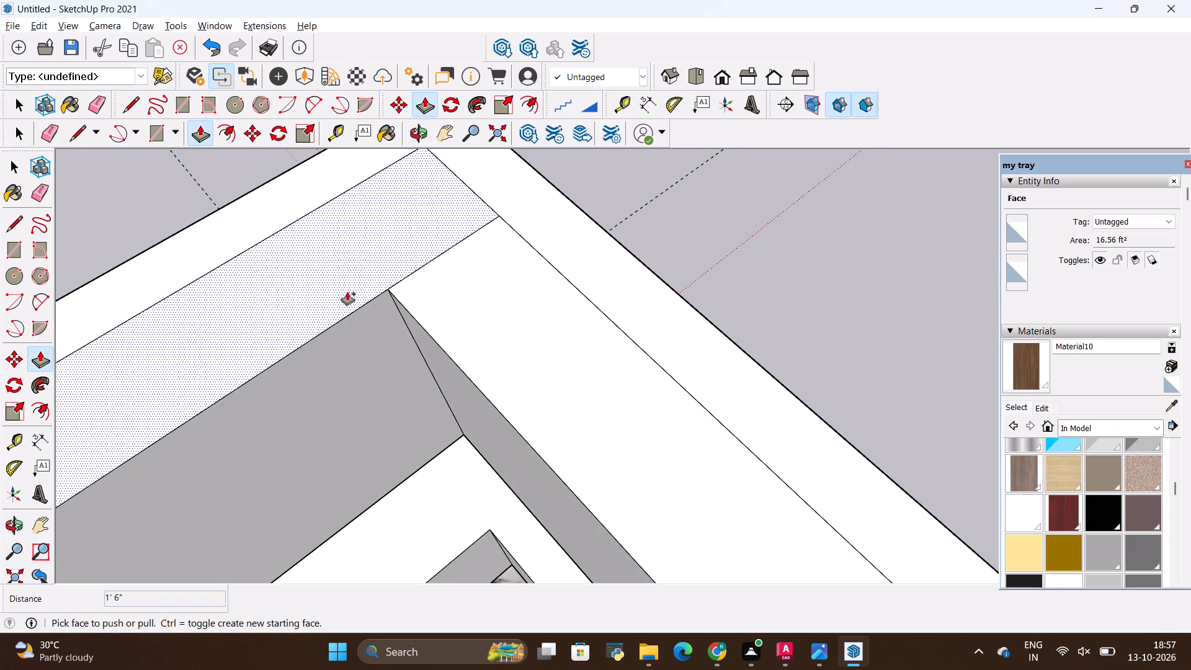
key("l")
left_click(390, 288)
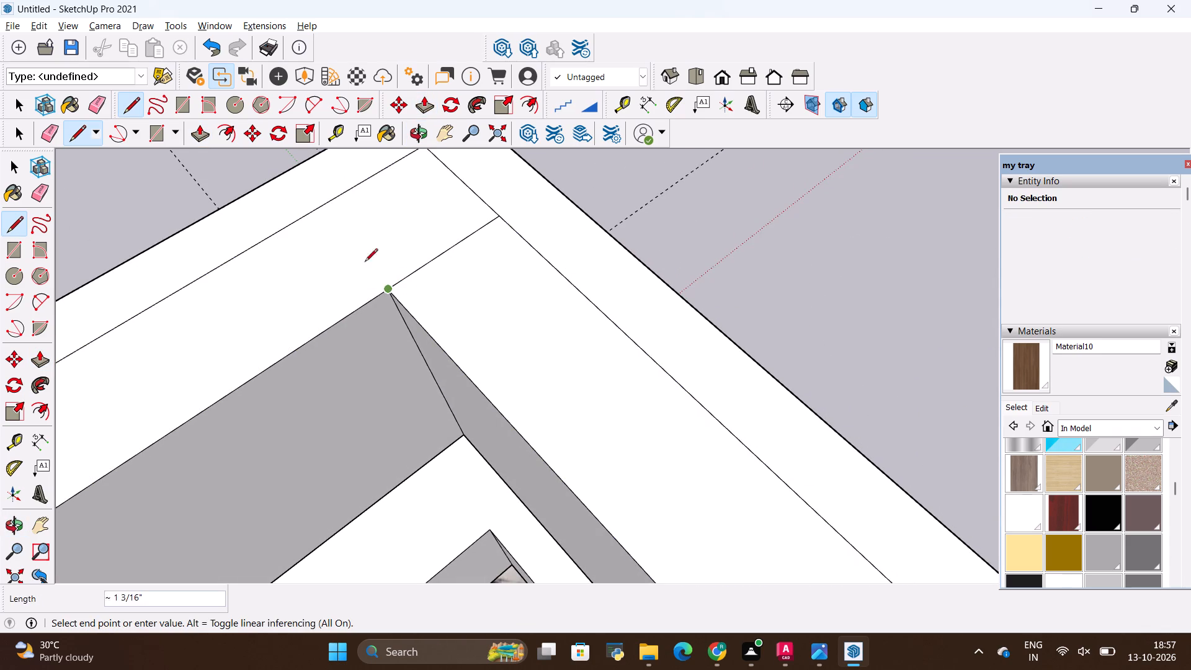
left_click(319, 204)
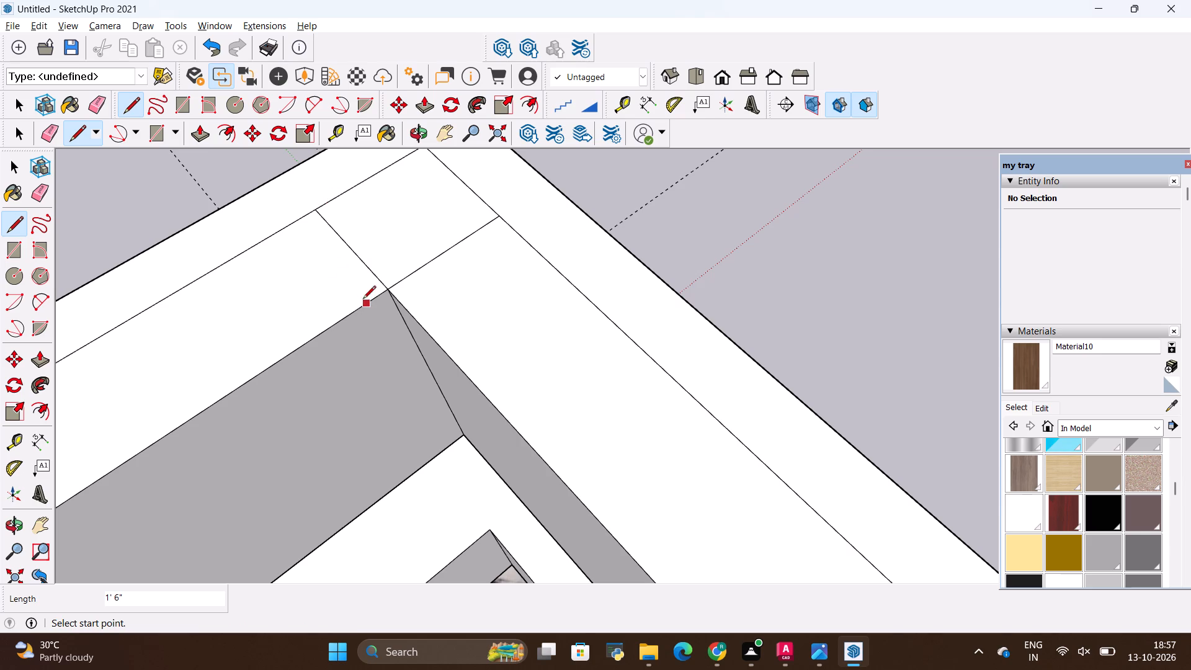
key("Escape")
key("Escape")
Check the upper cabinet arrangement in the kitchen reference photo, and return to the model.
scroll(617, 303, "down", 13)
middle_click_drag(486, 422, 483, 422)
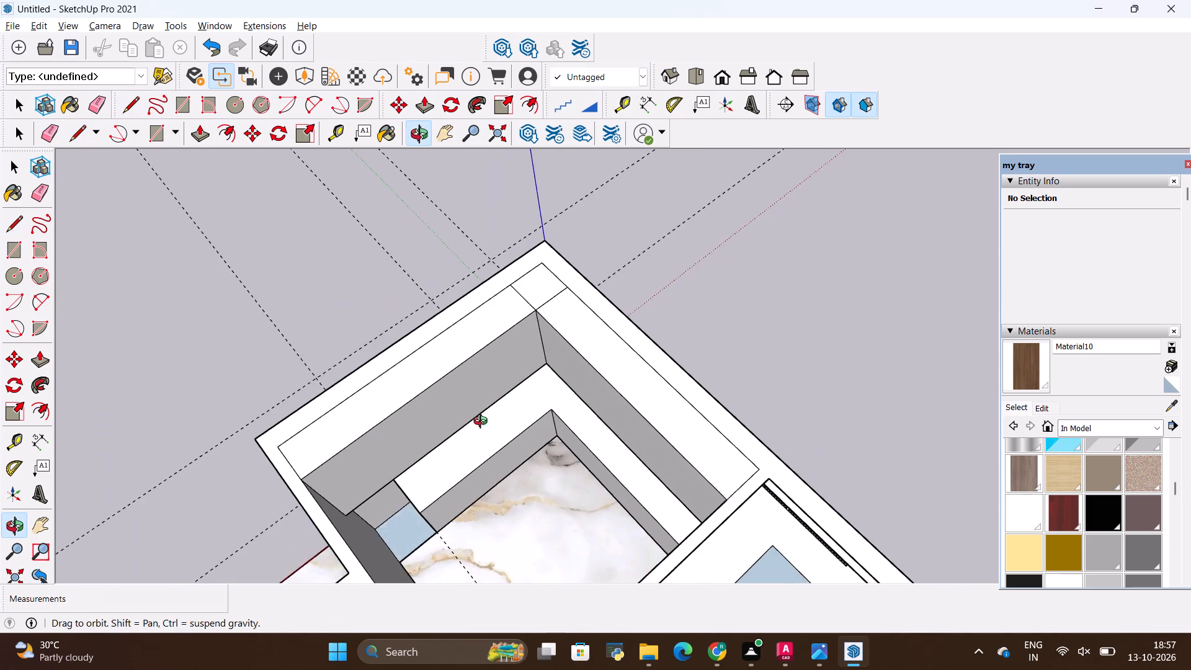
middle_click_drag(483, 422, 388, 283)
scroll(410, 322, "up", 5)
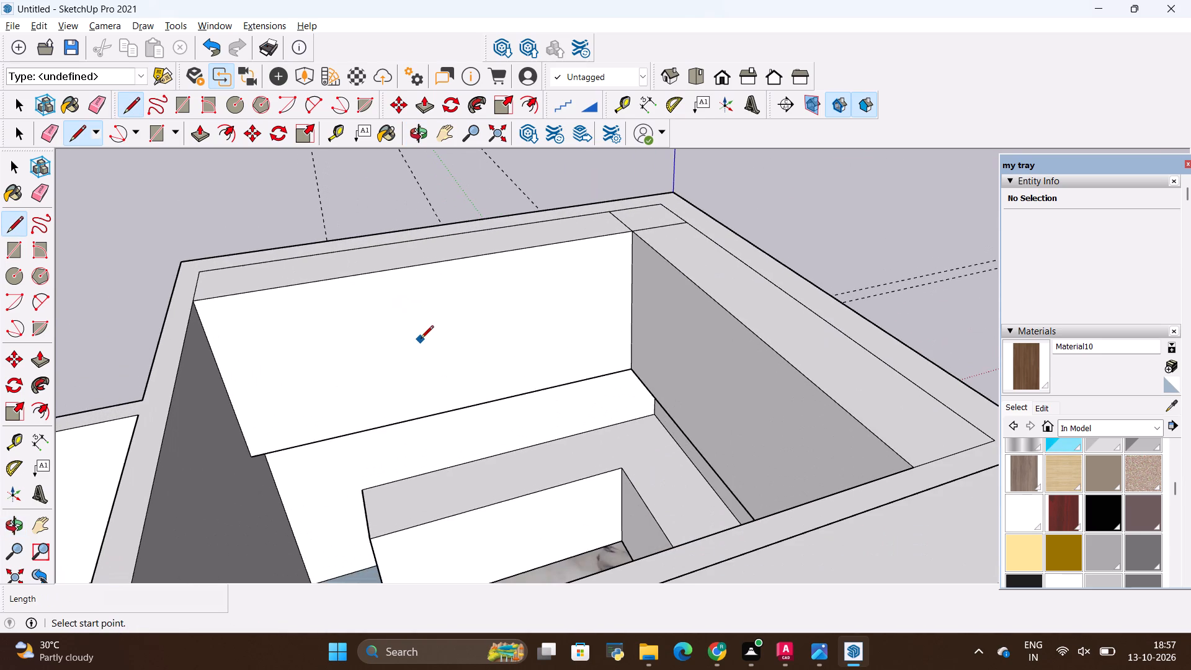
key("alt+Tab")
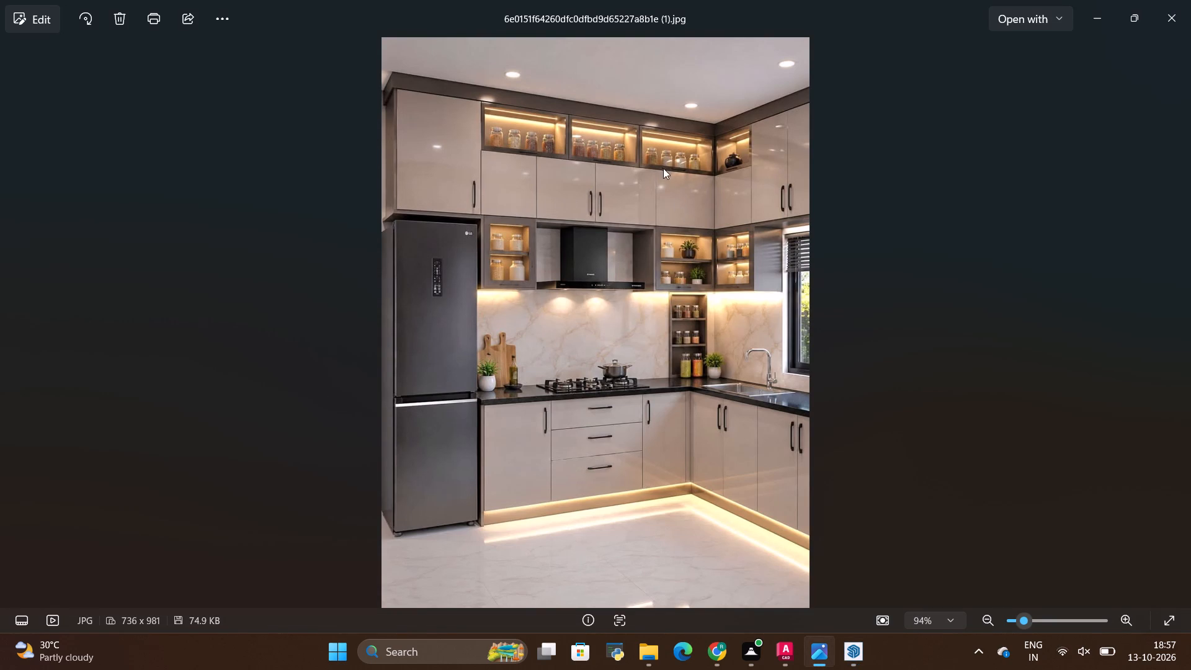
key("alt+Tab")
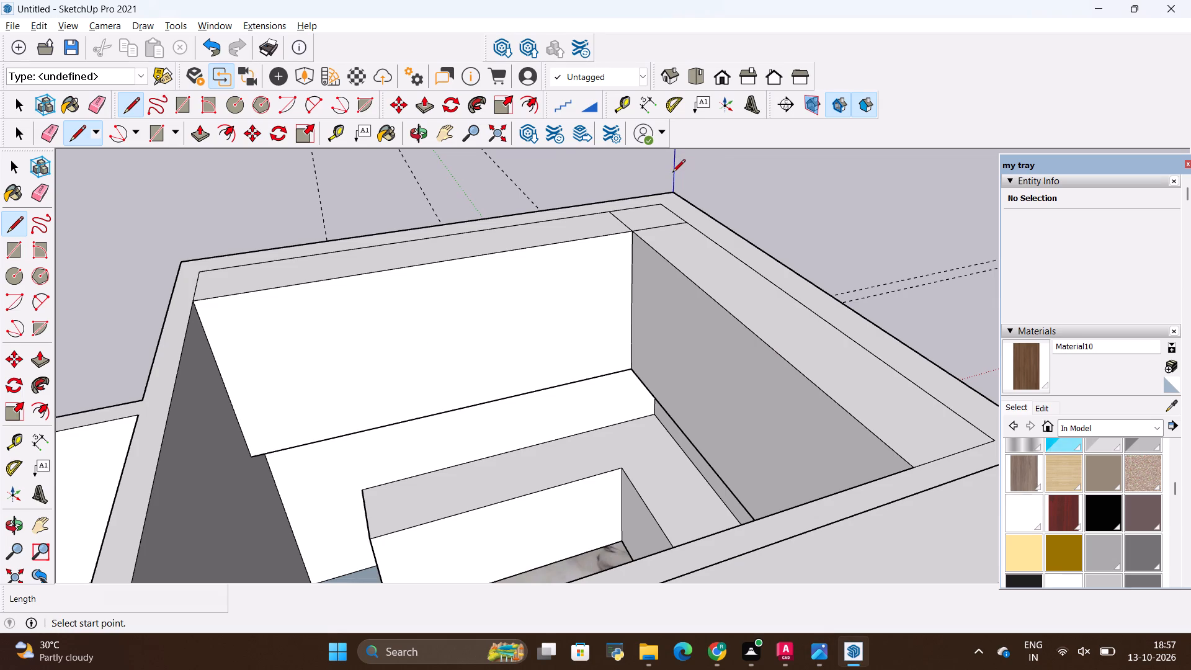
Measure the height of the first wall cabinet block's front face from its top edge to its bottom edge.
scroll(578, 261, "up", 4)
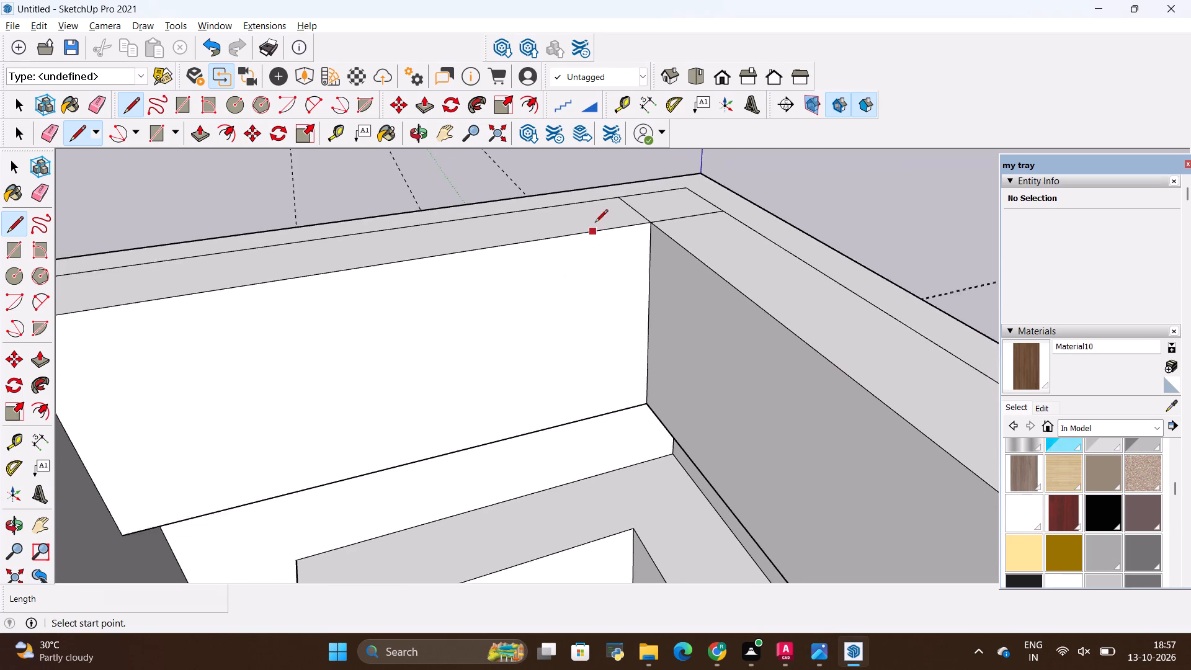
scroll(595, 223, "up", 1)
middle_click_drag(585, 301, 615, 256)
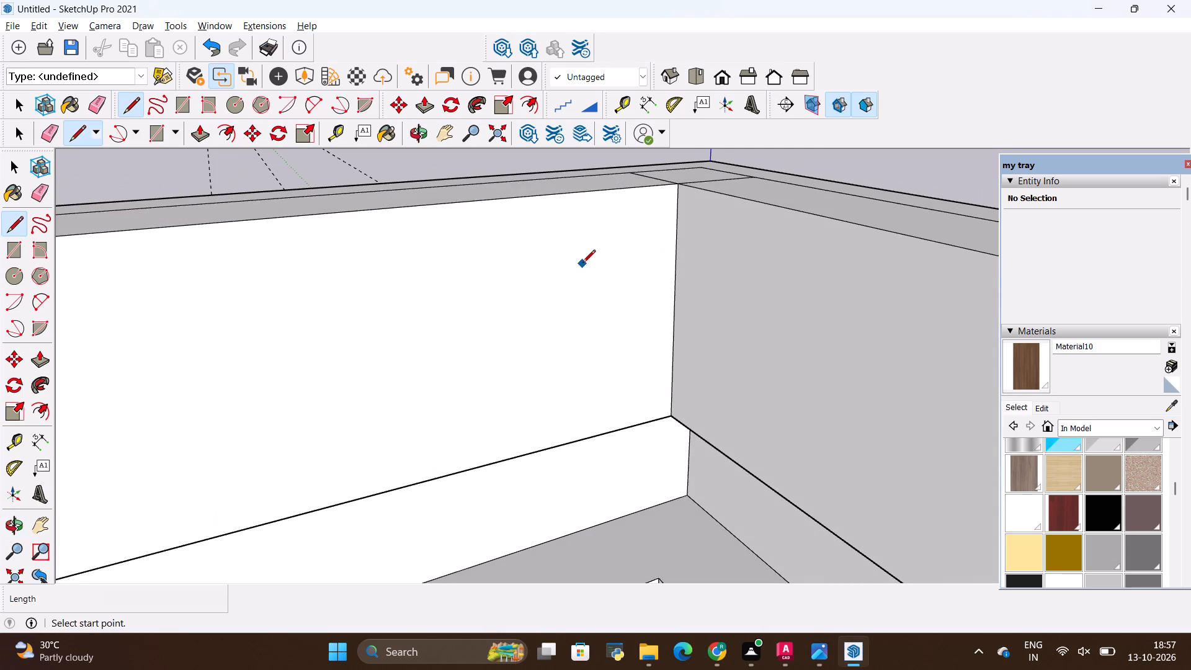
key("t")
left_click(503, 197)
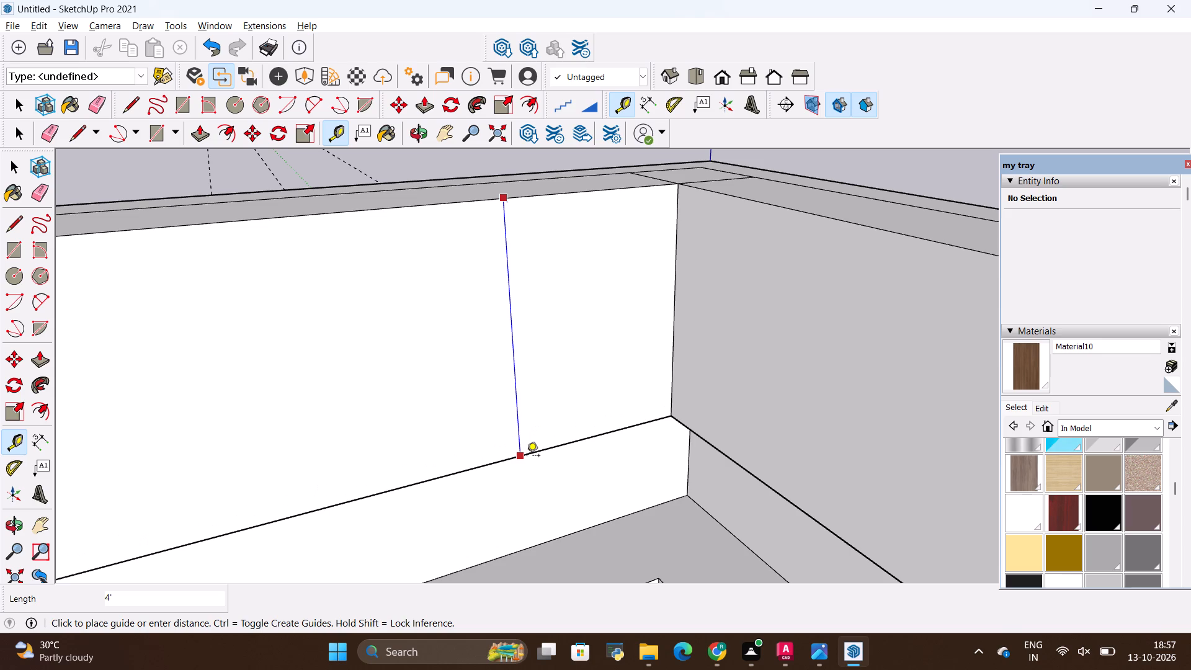
key("Escape")
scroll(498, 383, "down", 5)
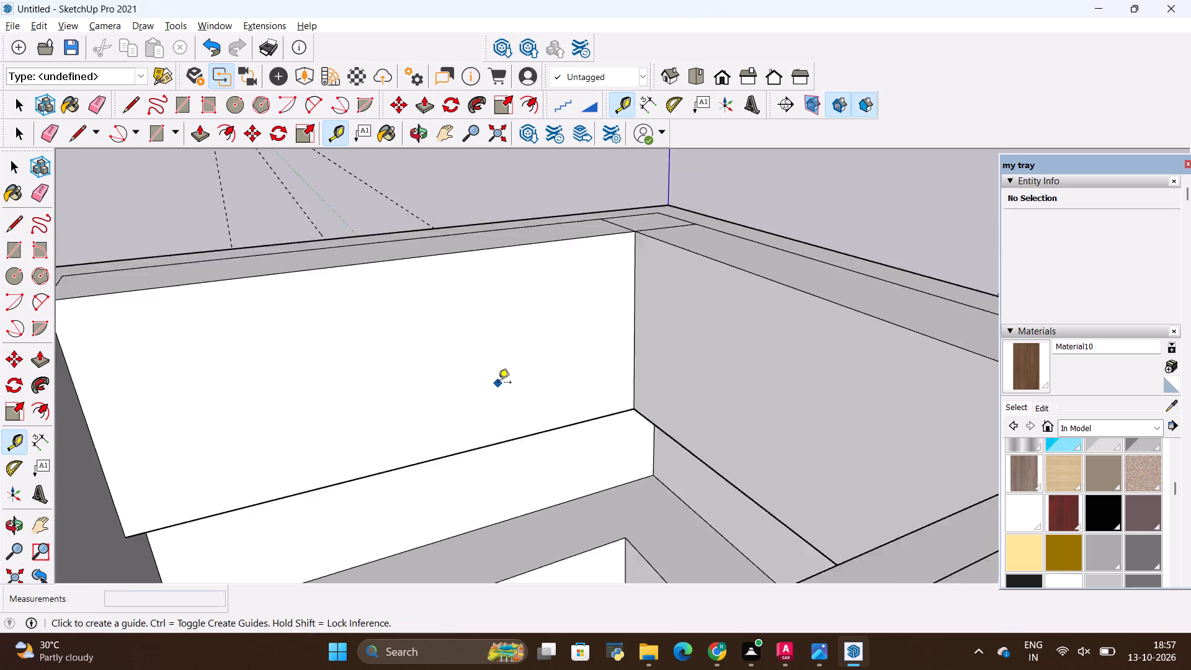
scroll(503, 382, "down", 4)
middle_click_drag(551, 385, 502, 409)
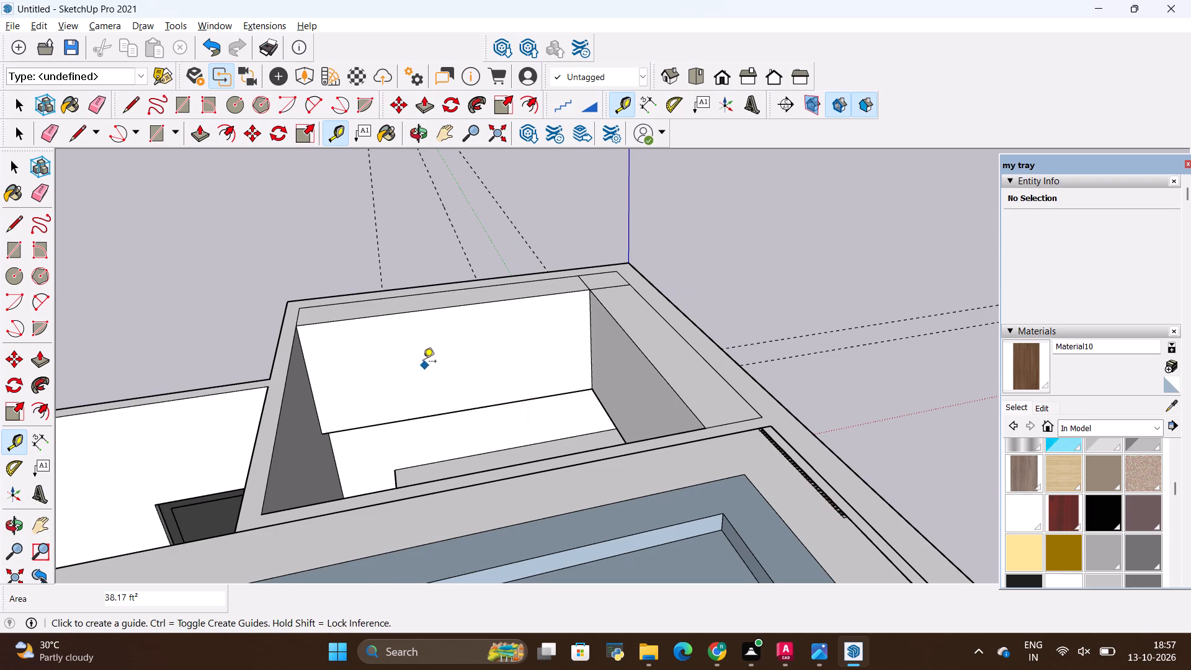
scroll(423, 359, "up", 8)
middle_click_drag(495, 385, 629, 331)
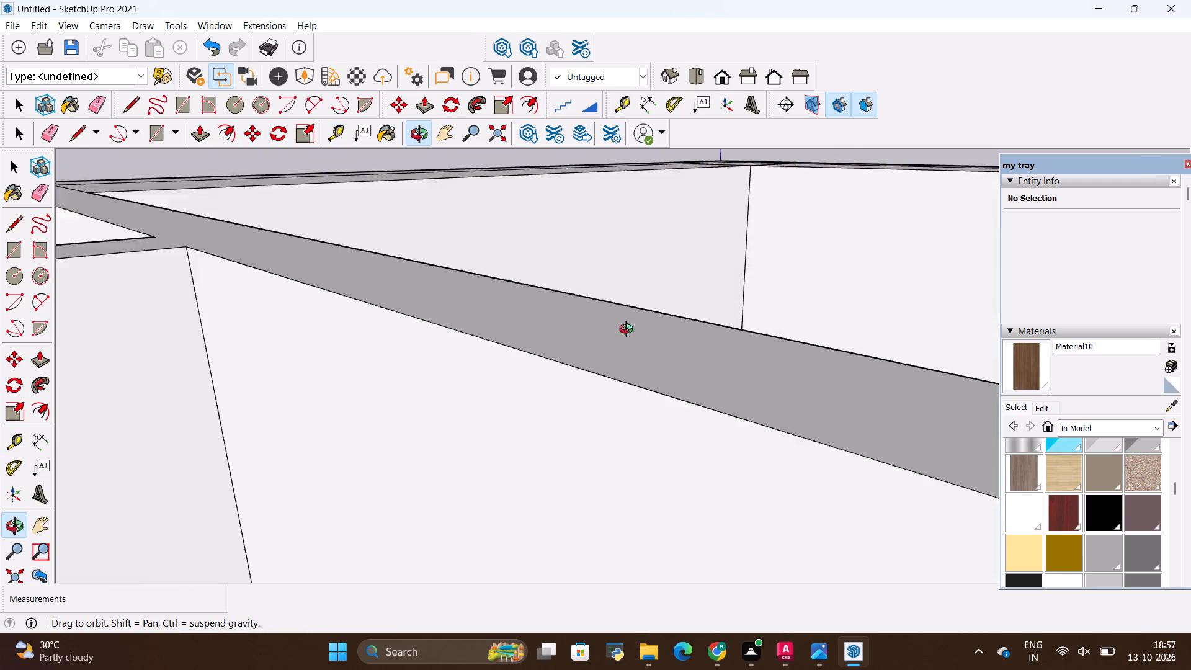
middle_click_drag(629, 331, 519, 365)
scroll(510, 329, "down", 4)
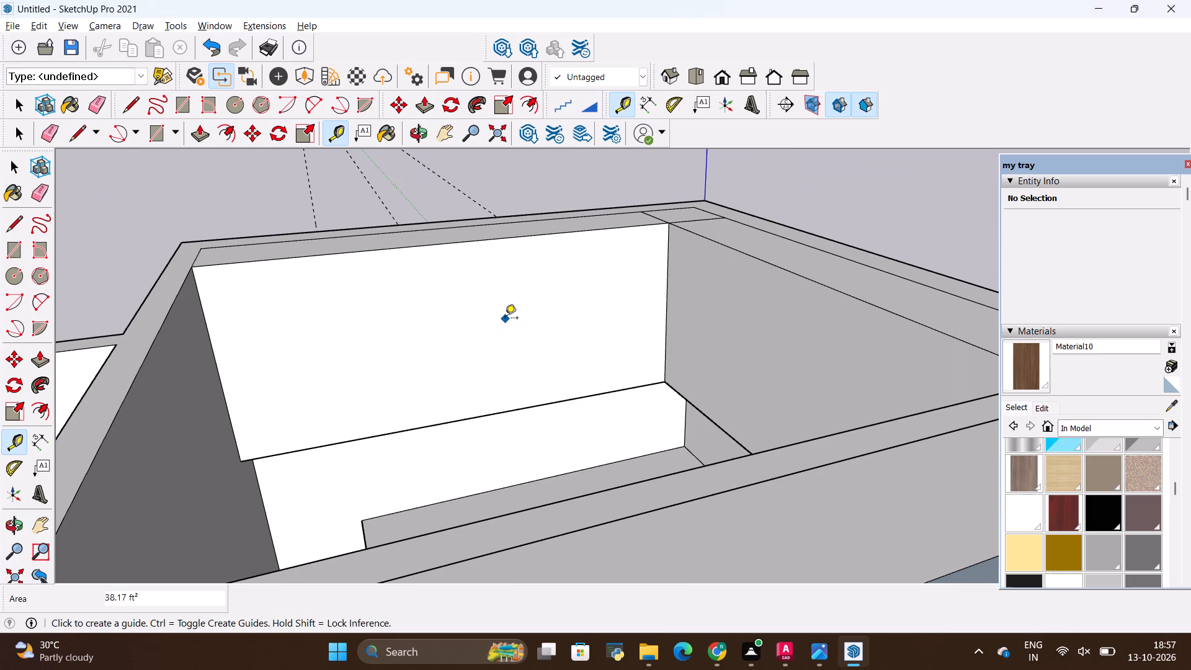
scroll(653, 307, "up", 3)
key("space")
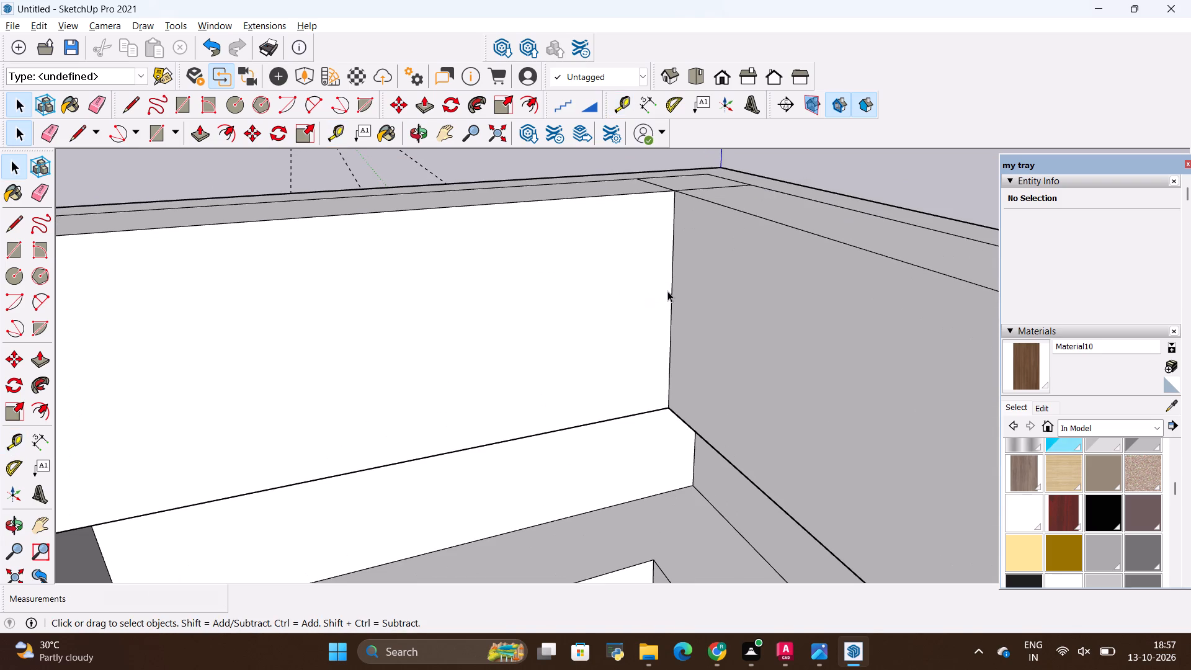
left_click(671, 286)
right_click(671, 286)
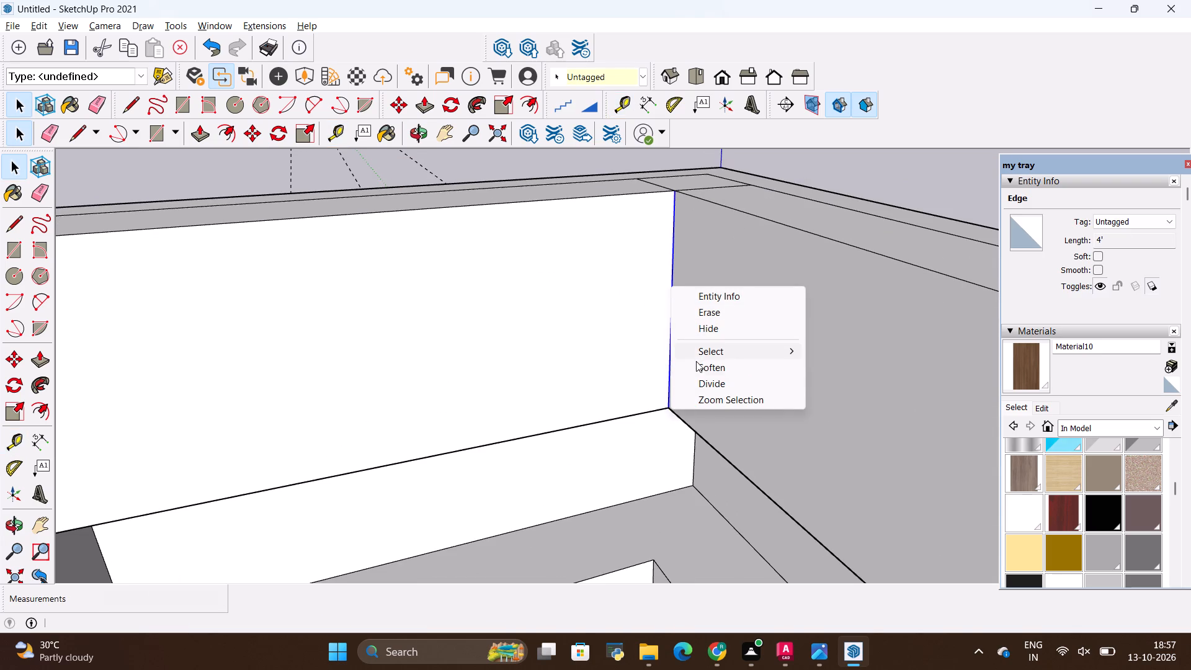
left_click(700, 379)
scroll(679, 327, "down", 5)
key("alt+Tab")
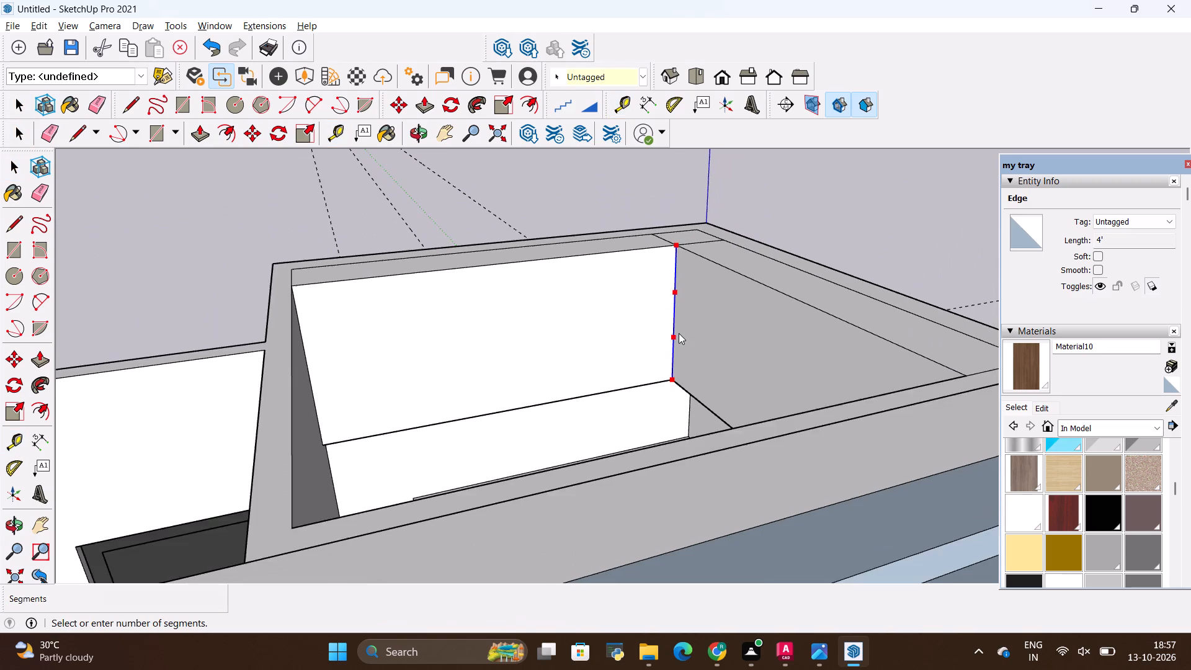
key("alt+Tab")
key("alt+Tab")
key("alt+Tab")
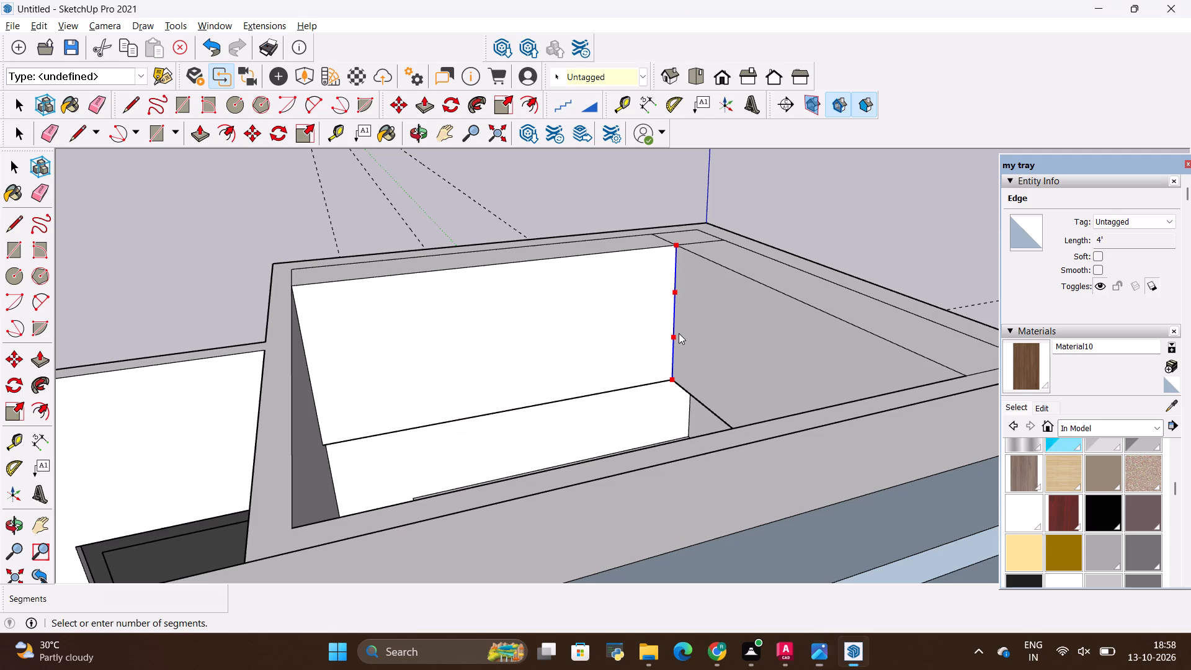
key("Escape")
Examine the wall cabinet blocks and the L-shaped counter below them from several angles.
scroll(589, 335, "up", 8)
middle_click_drag(613, 441, 625, 330)
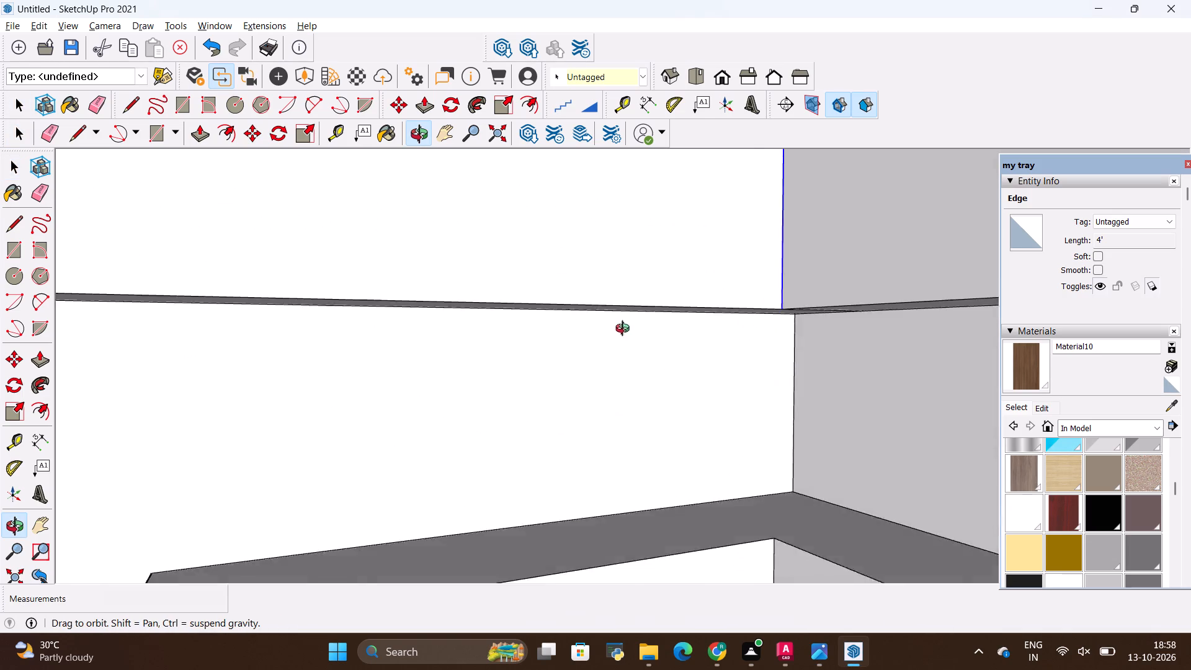
middle_click_drag(625, 330, 627, 378)
scroll(624, 382, "down", 9)
middle_click_drag(638, 288, 645, 343)
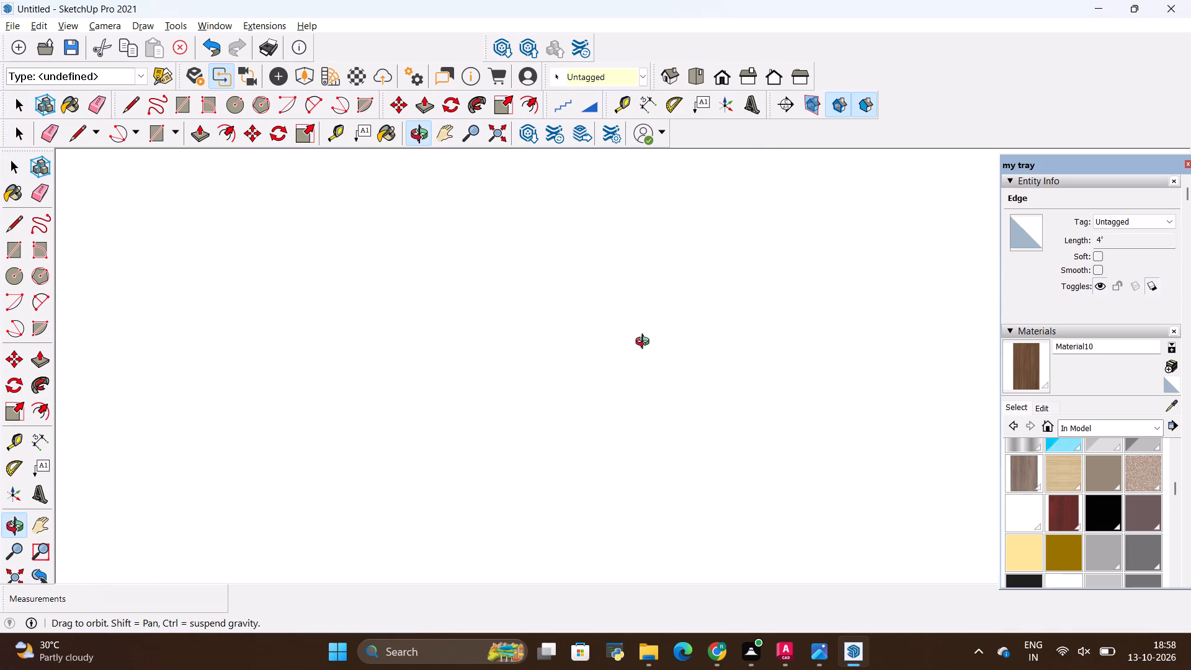
middle_click_drag(645, 343, 665, 514)
scroll(665, 508, "down", 20)
scroll(665, 508, "down", 1)
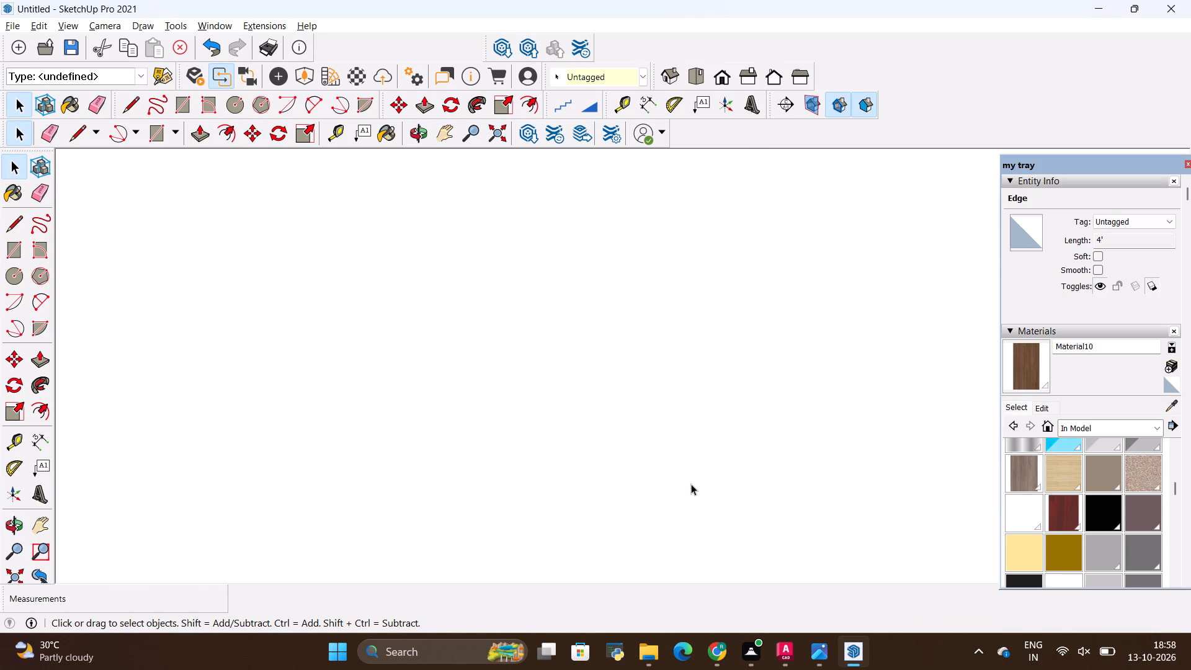
scroll(691, 484, "down", 20)
scroll(691, 484, "down", 18)
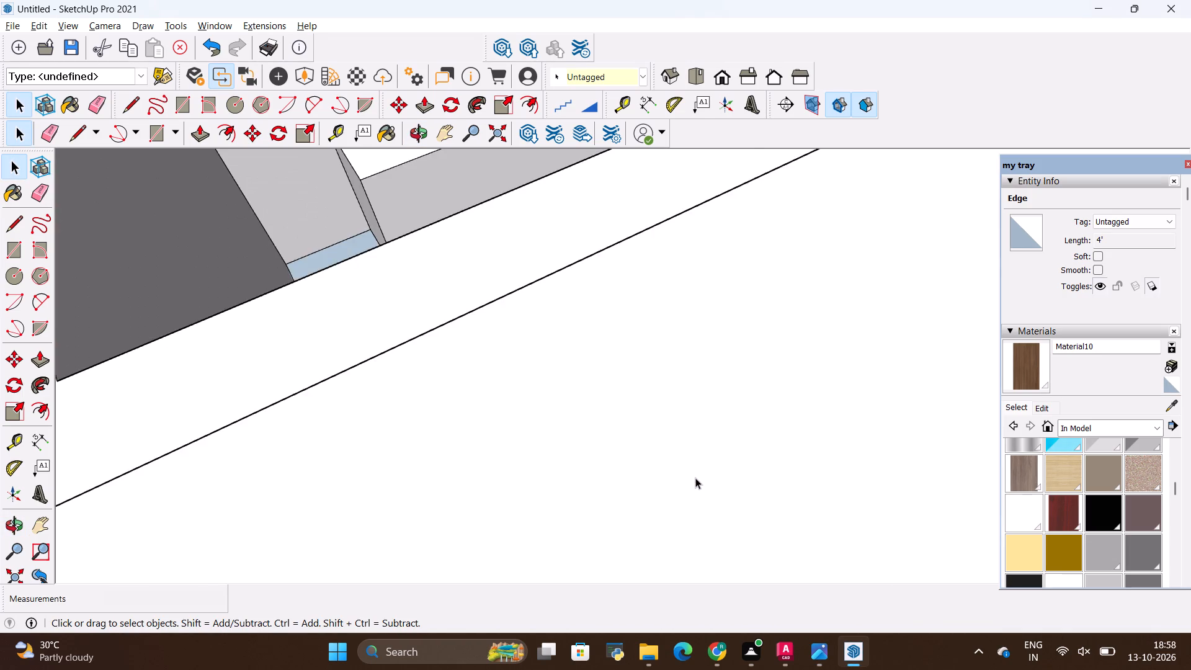
scroll(695, 478, "down", 20)
scroll(695, 478, "down", 17)
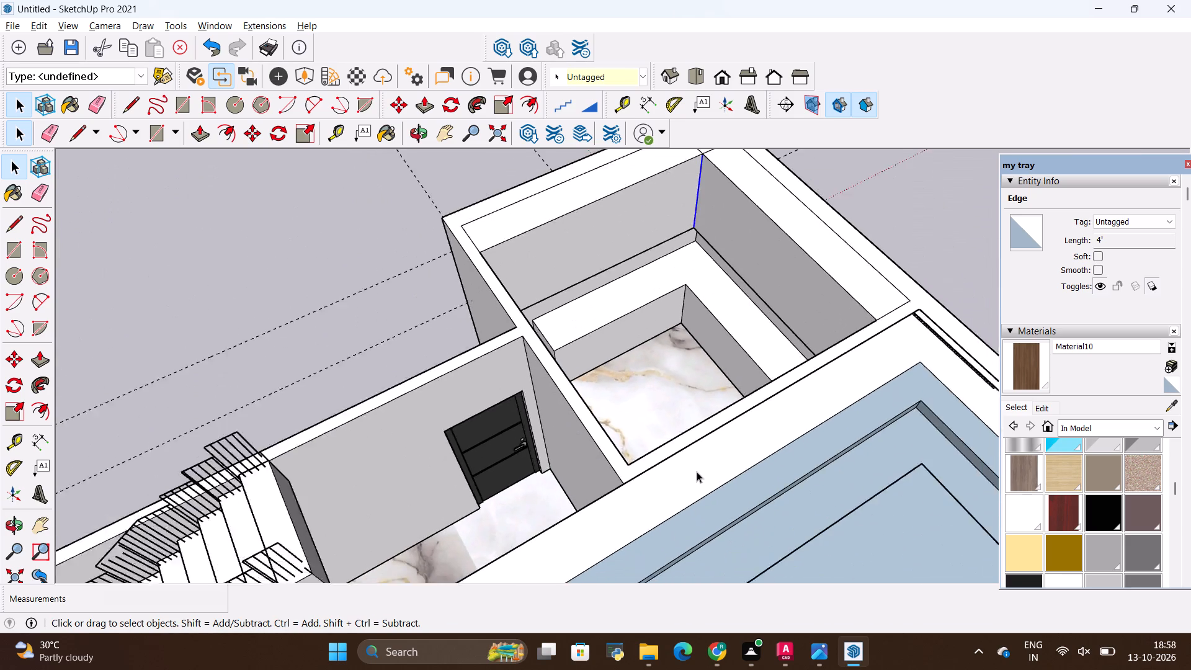
scroll(697, 471, "down", 2)
middle_click_drag(700, 471, 635, 416)
scroll(679, 289, "up", 5)
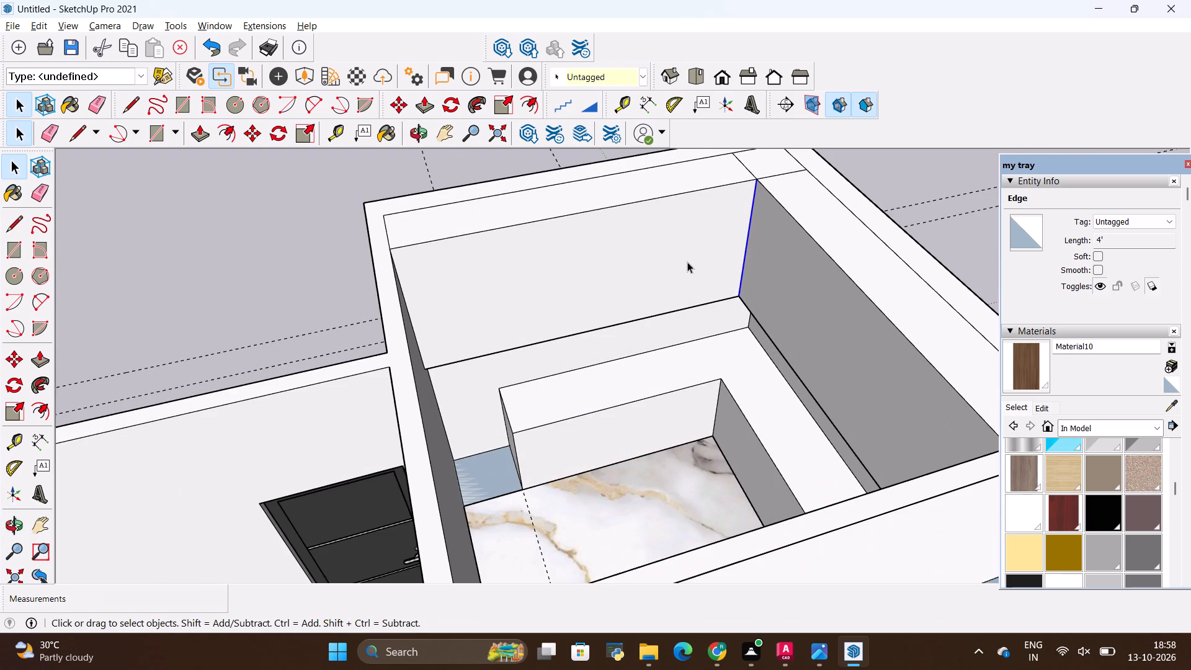
Study the upper cabinet and open shelf arrangement in the kitchen reference photo.
key("alt+Tab")
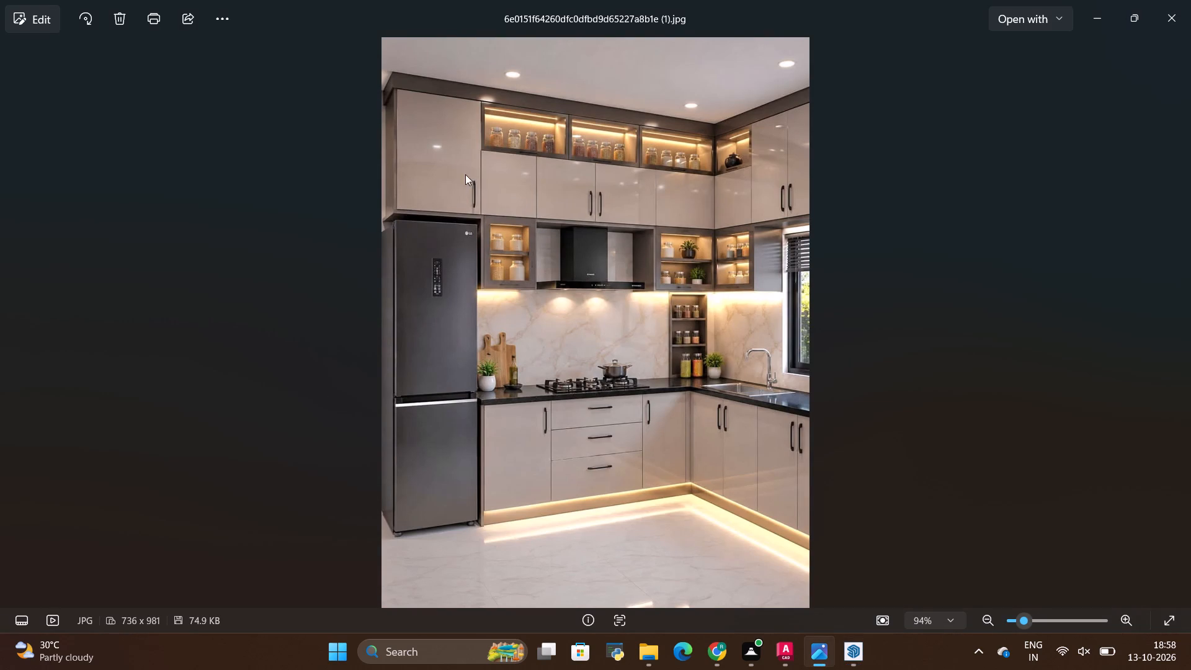
key("alt+Tab")
key("alt+Tab")
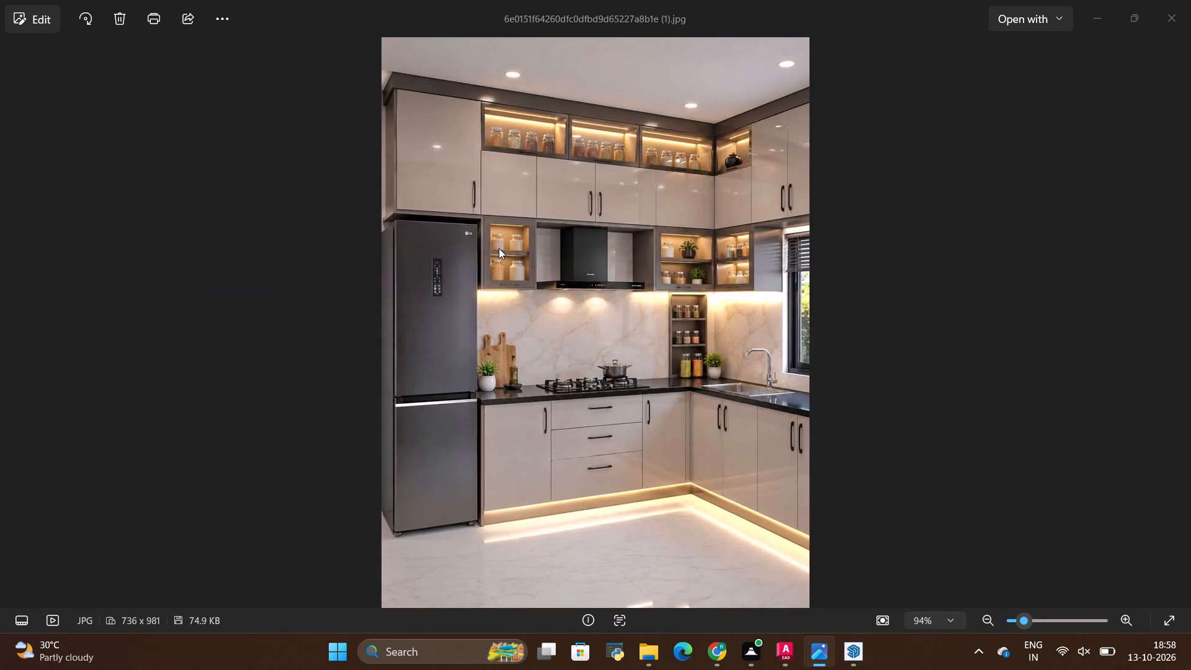
key("alt+Tab")
key("alt+Tab")
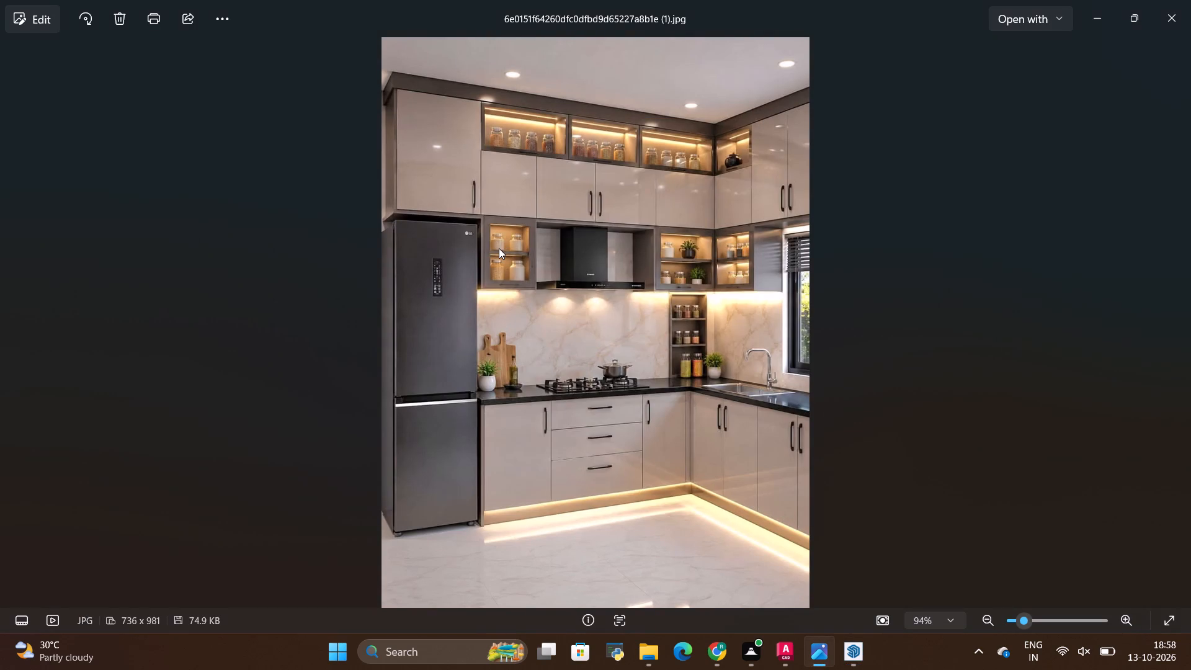
key("alt+Tab")
key("alt+Tab")
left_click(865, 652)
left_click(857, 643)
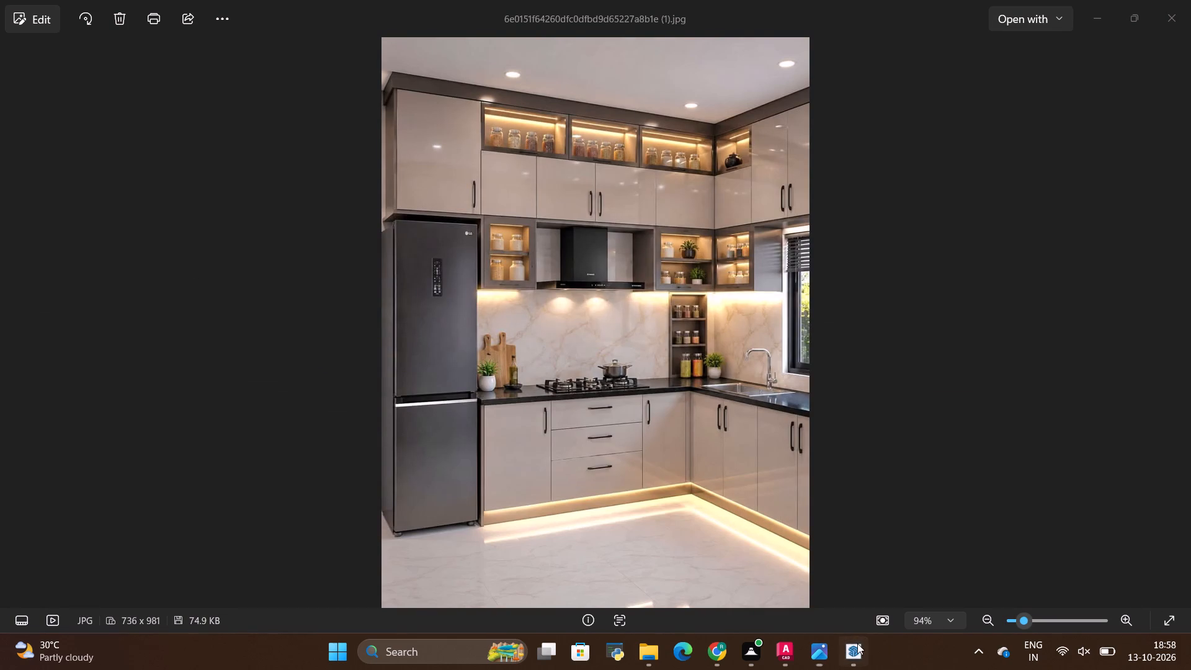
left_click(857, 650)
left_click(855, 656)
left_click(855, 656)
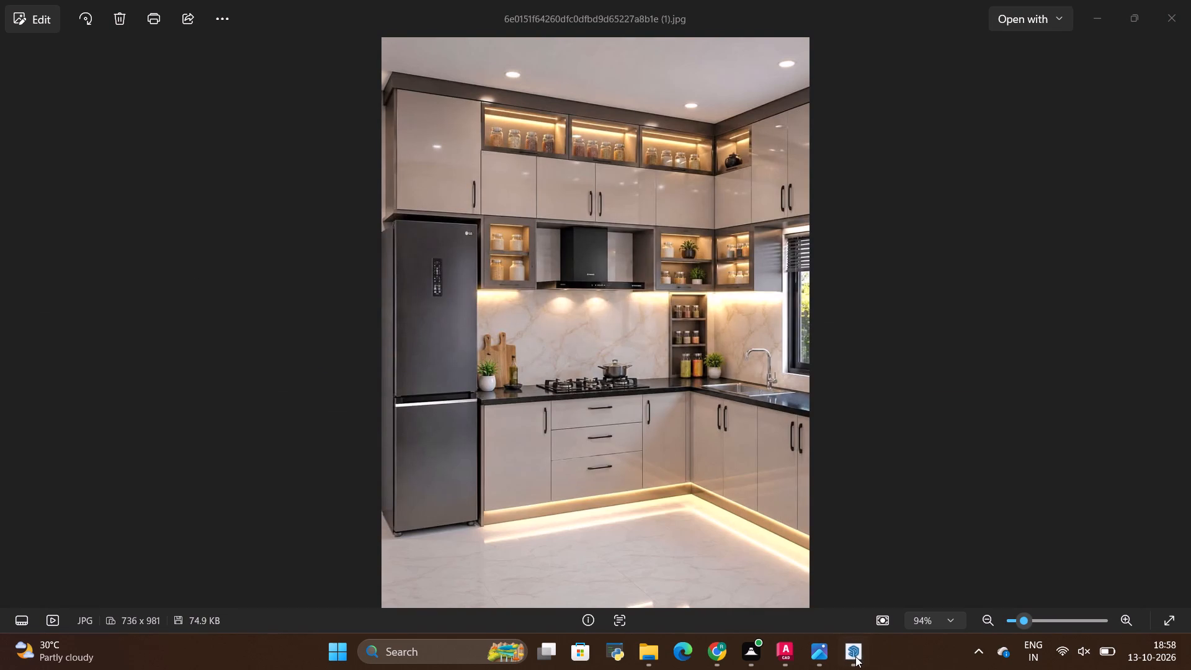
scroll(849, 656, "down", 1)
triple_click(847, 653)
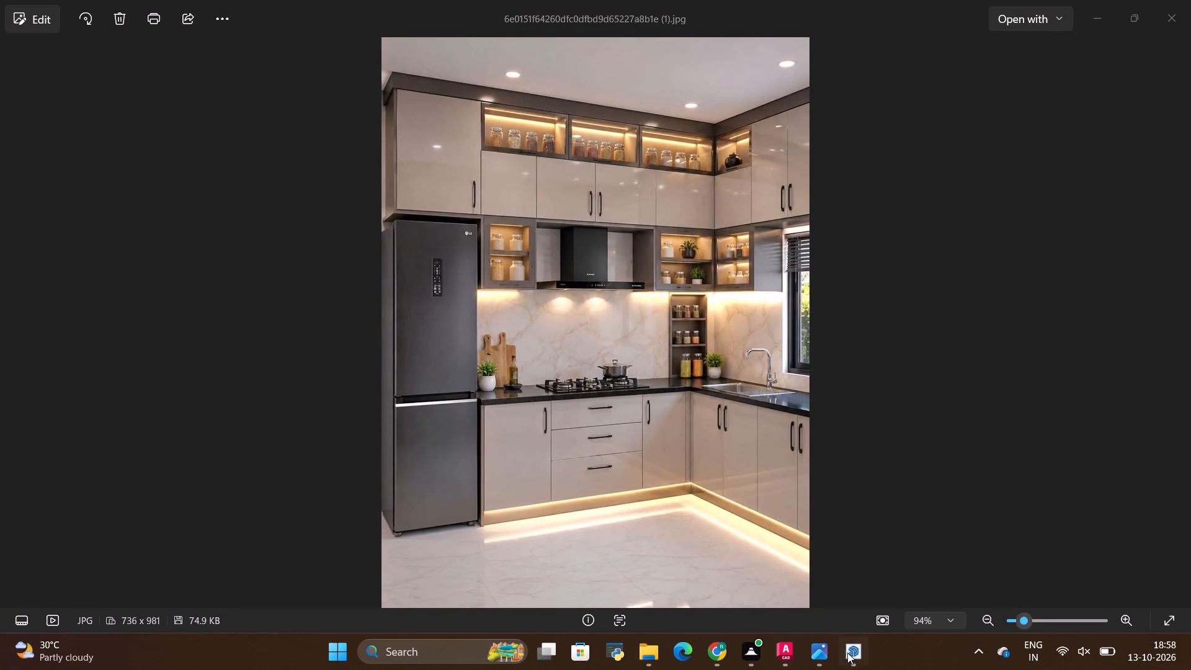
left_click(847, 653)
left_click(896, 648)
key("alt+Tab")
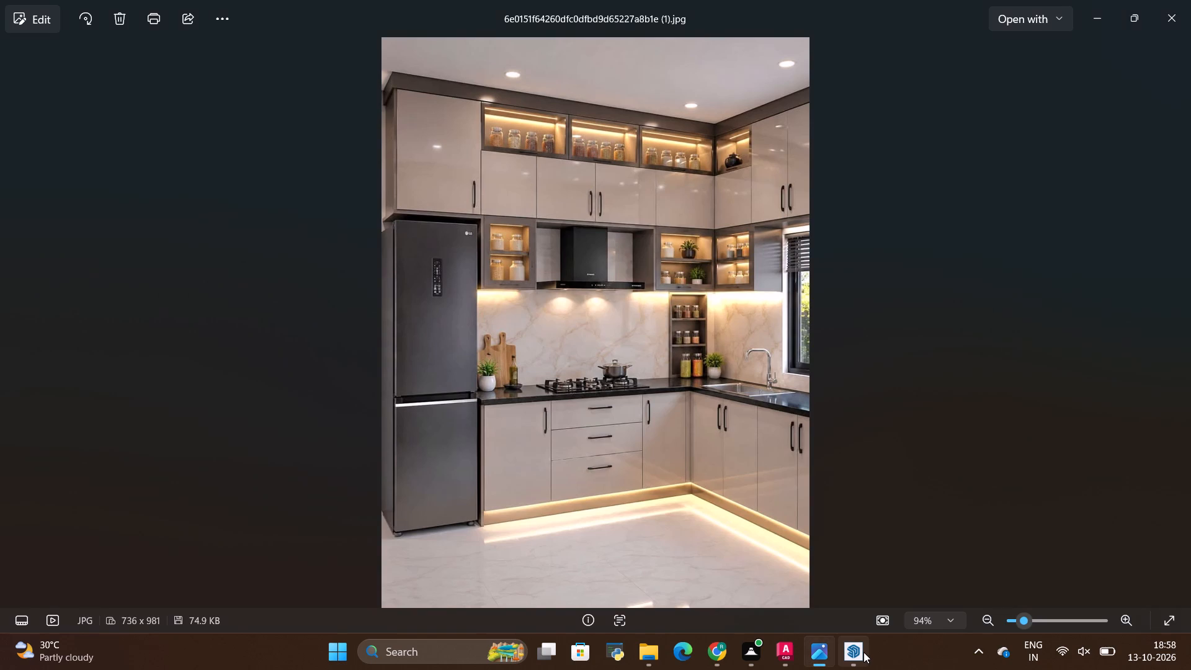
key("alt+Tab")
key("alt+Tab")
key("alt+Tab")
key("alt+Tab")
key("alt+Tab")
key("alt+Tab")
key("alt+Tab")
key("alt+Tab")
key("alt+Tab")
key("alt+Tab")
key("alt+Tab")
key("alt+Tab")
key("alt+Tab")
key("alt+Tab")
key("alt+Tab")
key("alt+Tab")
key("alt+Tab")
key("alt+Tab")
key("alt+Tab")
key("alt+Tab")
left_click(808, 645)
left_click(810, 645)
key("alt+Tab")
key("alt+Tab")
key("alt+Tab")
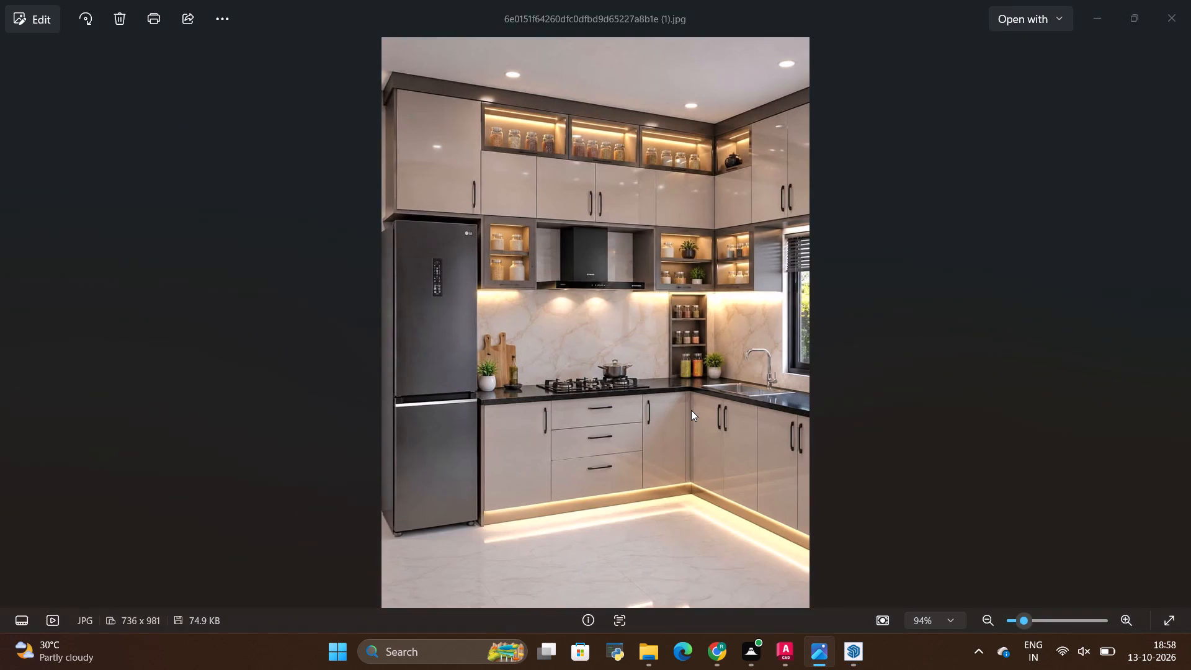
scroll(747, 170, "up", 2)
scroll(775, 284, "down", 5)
Compare the reference photo's upper cabinet layout with the wall cabinet blocks in the kitchen model.
key("alt+Tab")
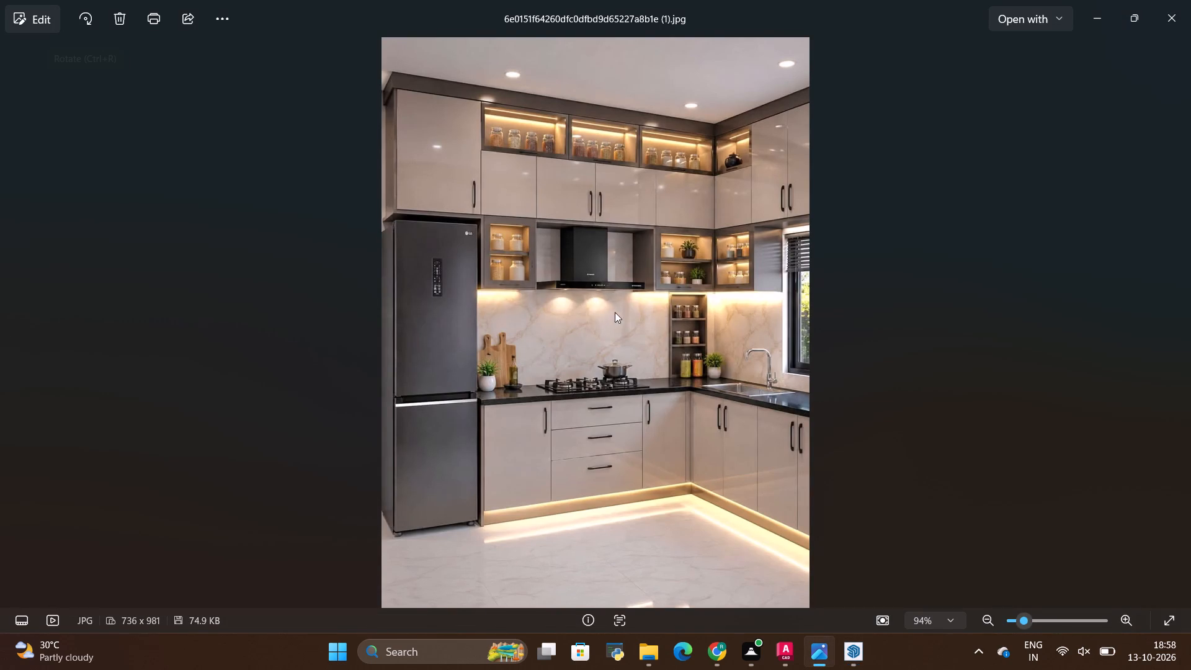
key("alt+Tab")
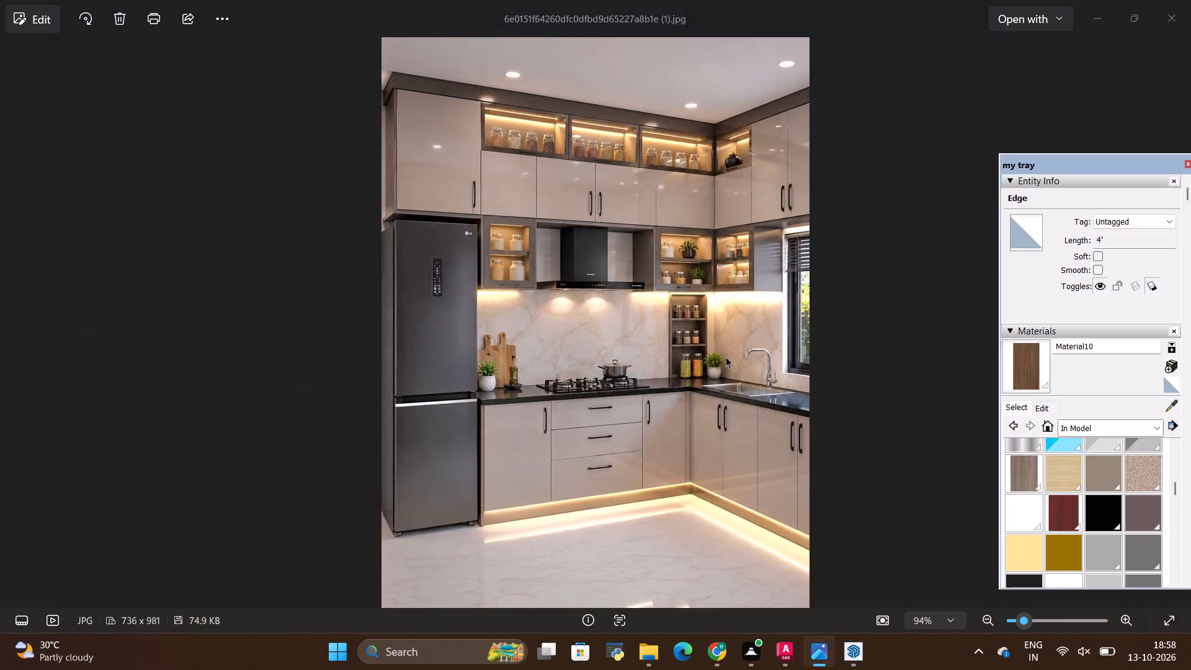
scroll(685, 440, "up", 4)
key("alt+Tab")
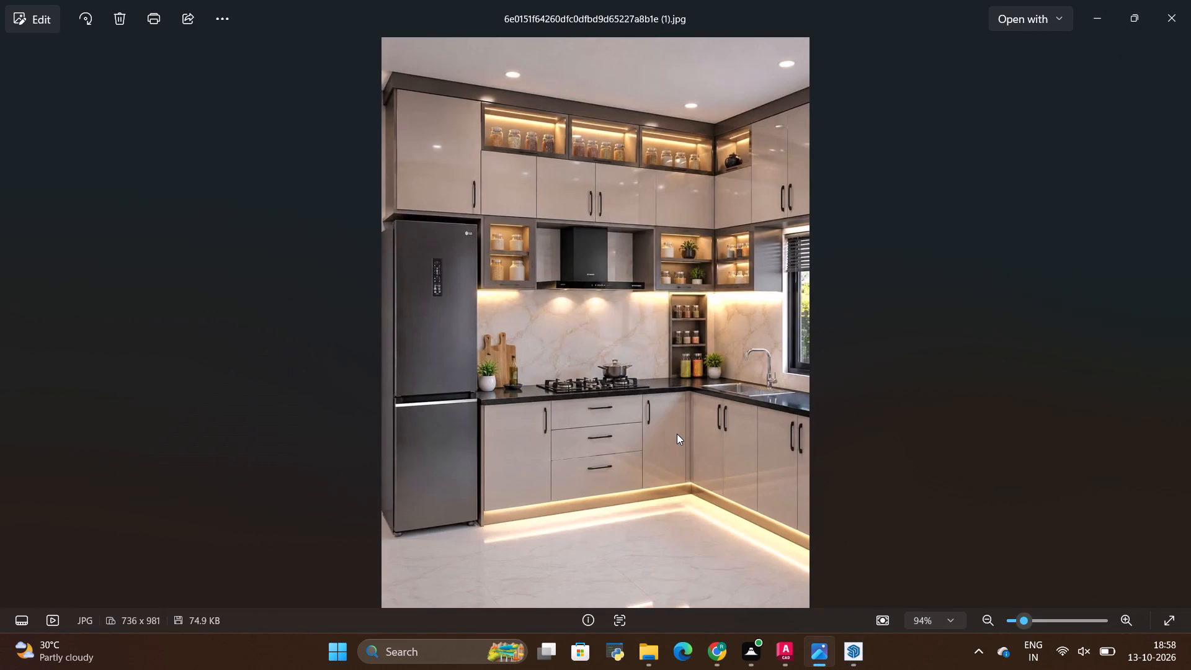
key("alt+Tab")
scroll(655, 410, "down", 3)
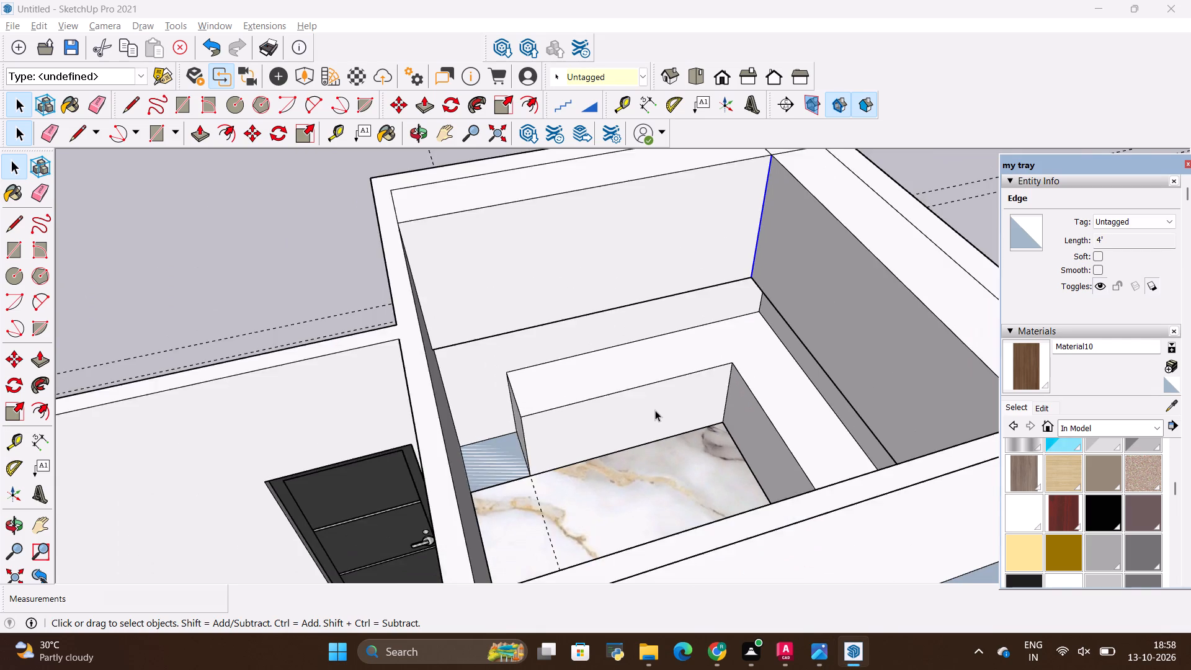
scroll(655, 410, "down", 3)
middle_click_drag(642, 402, 621, 331)
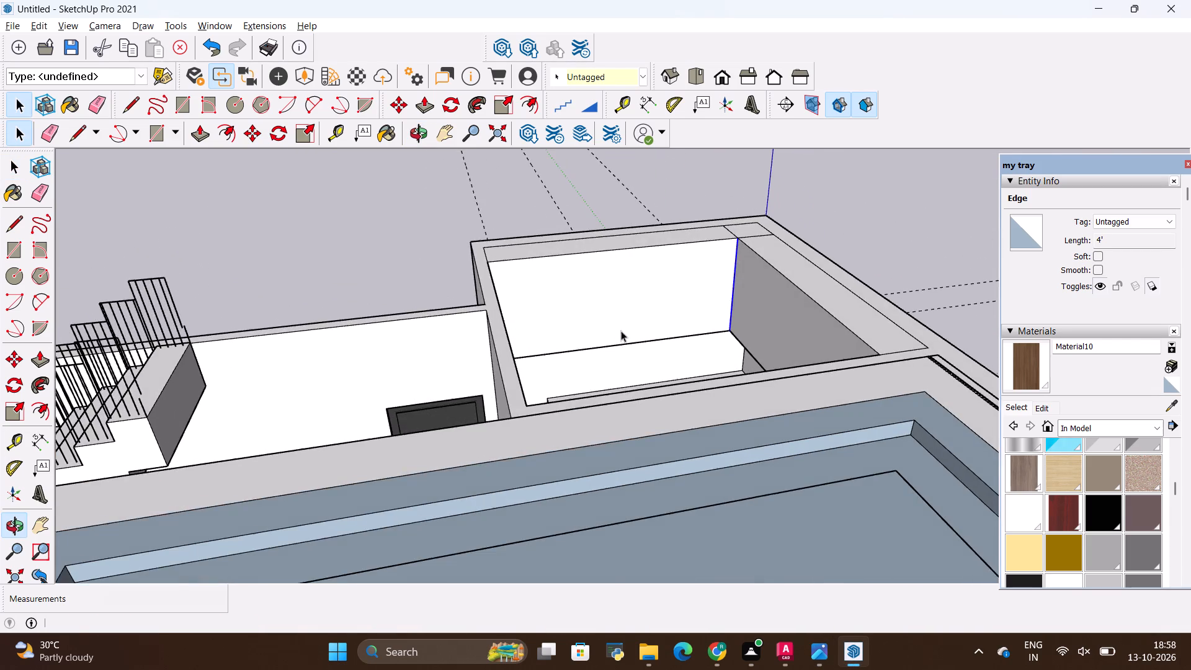
scroll(641, 279, "up", 8)
middle_click_drag(675, 318, 633, 288)
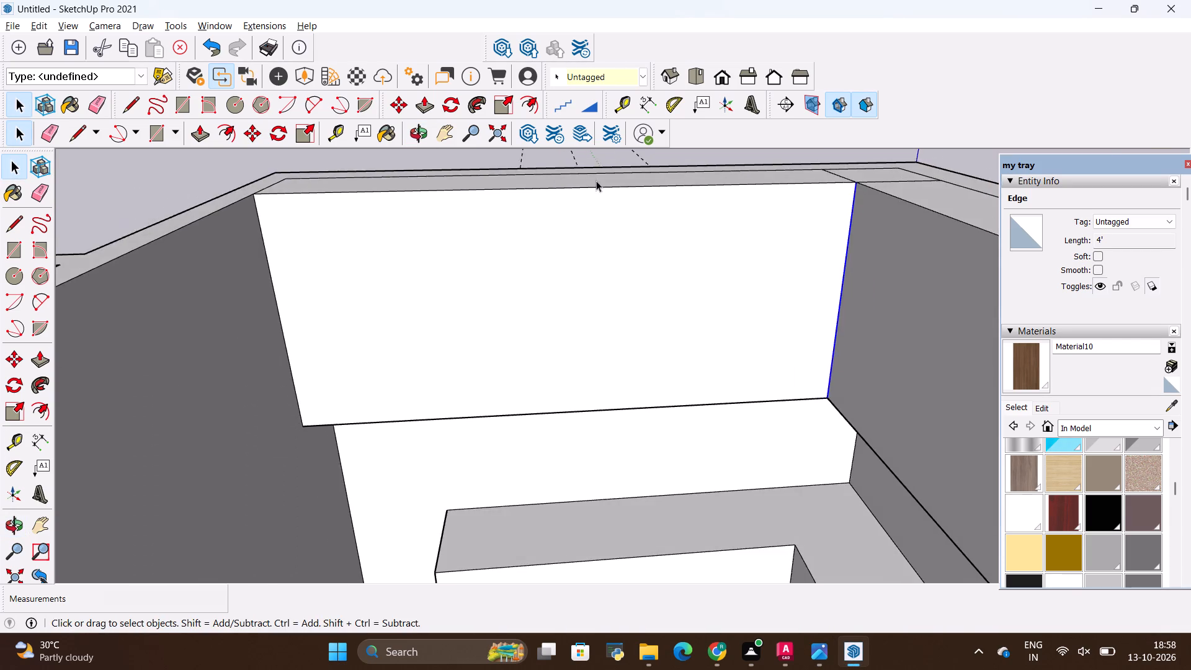
scroll(596, 181, "up", 4)
scroll(614, 248, "up", 1)
middle_click_drag(614, 248, 634, 286)
scroll(620, 224, "down", 12)
middle_click_drag(645, 260, 645, 233)
key("alt+Tab")
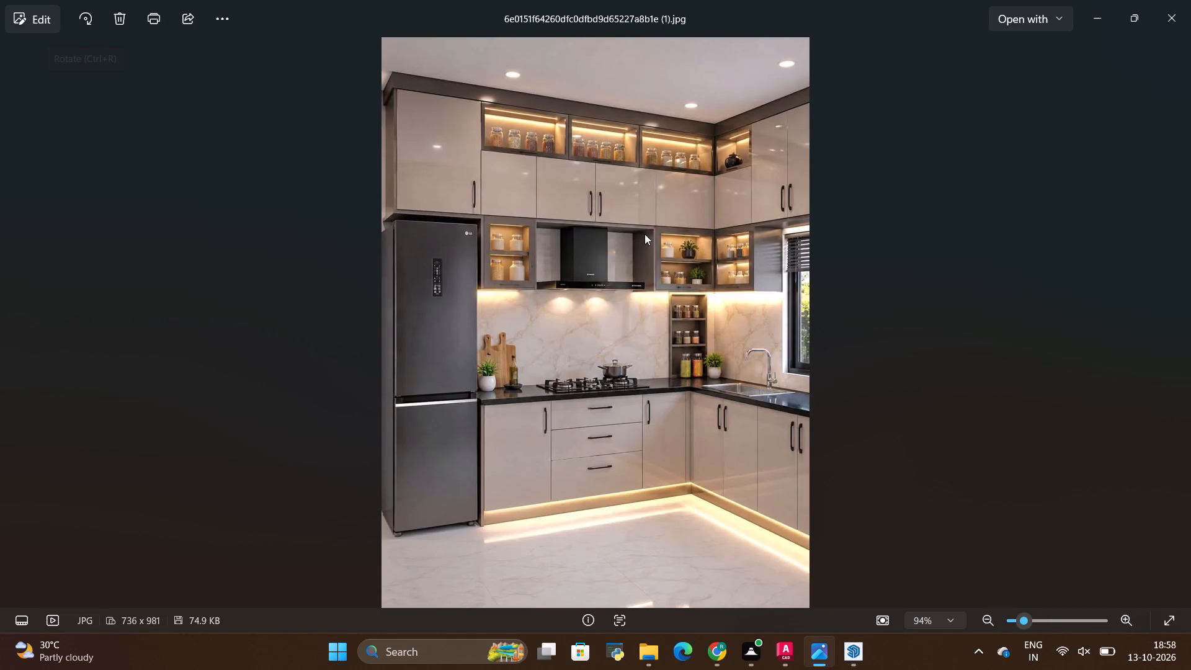
key("alt+Tab")
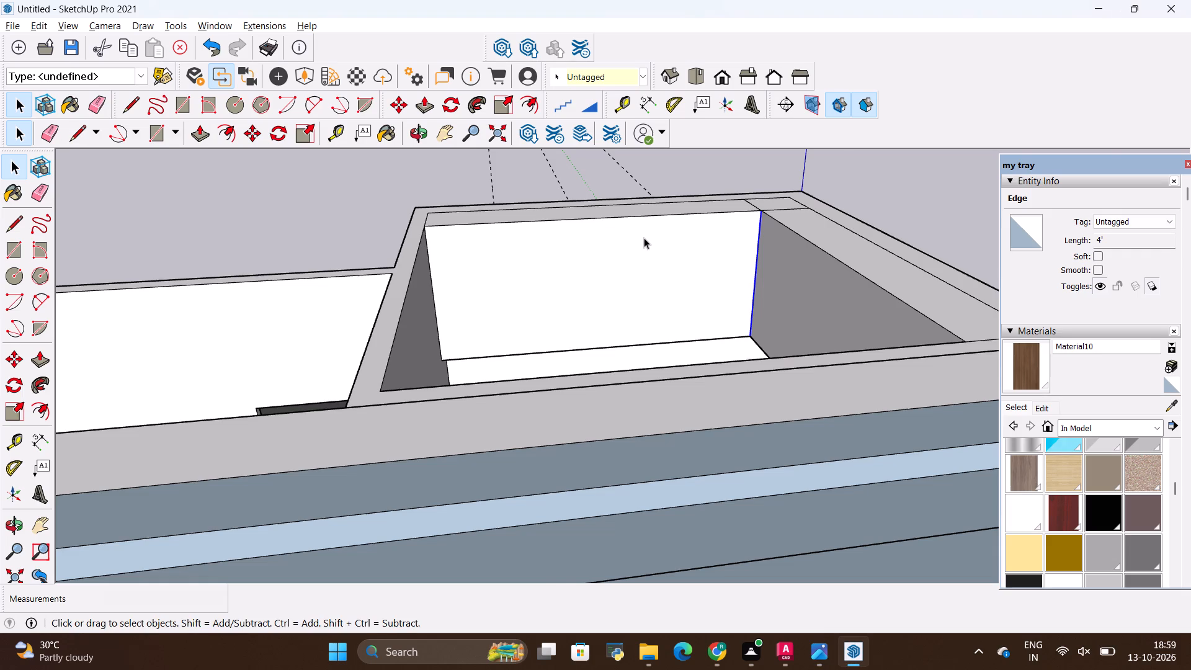
scroll(643, 256, "up", 8)
scroll(653, 333, "down", 5)
middle_click_drag(690, 352, 682, 447)
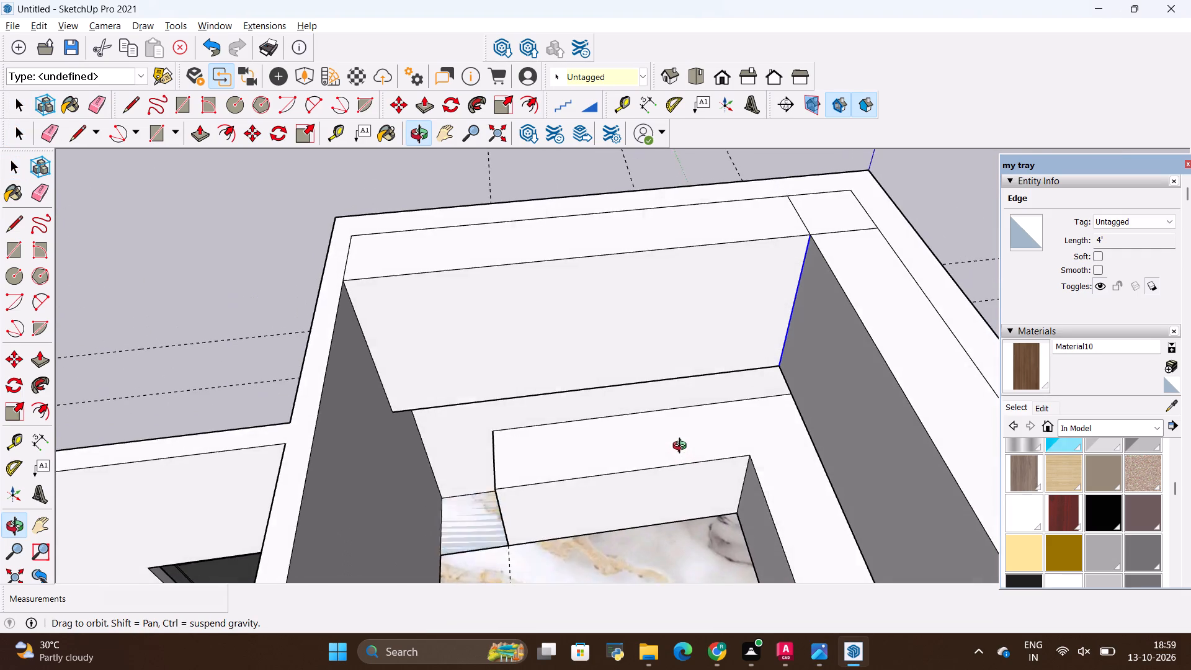
Compare the upper cabinet doors and open shelves in the reference photo with the wall cabinet block in the kitchen model.
middle_click_drag(682, 447, 674, 345)
key("alt+Tab")
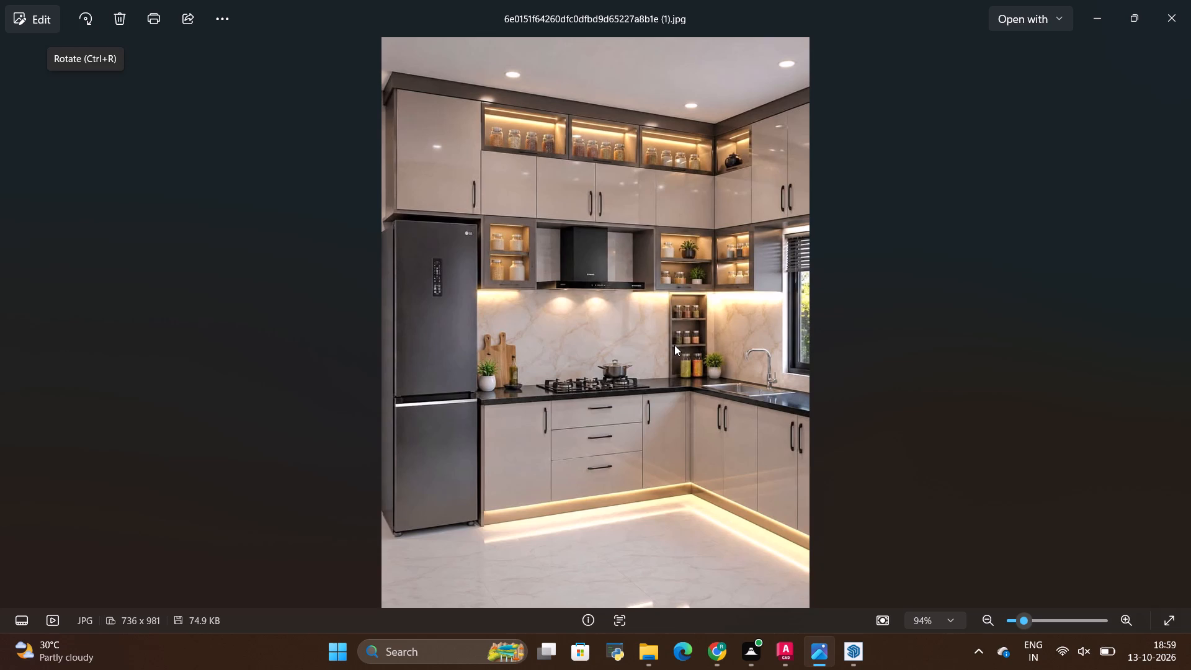
key("alt+Tab")
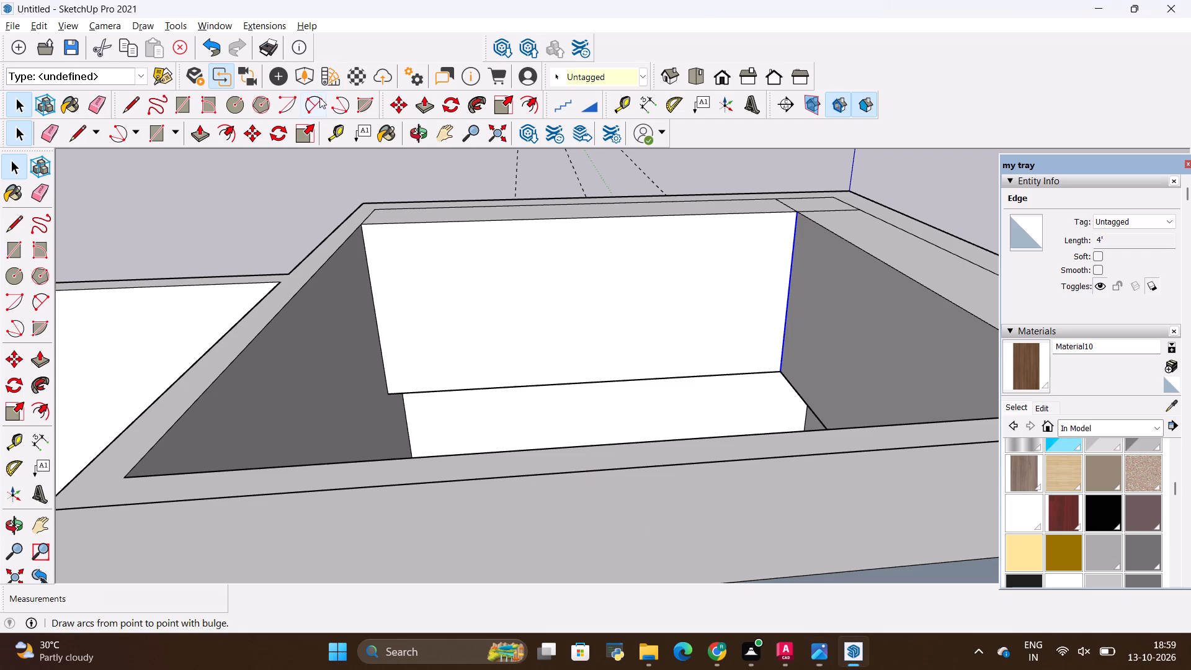
key("alt+Tab")
scroll(582, 331, "down", 3)
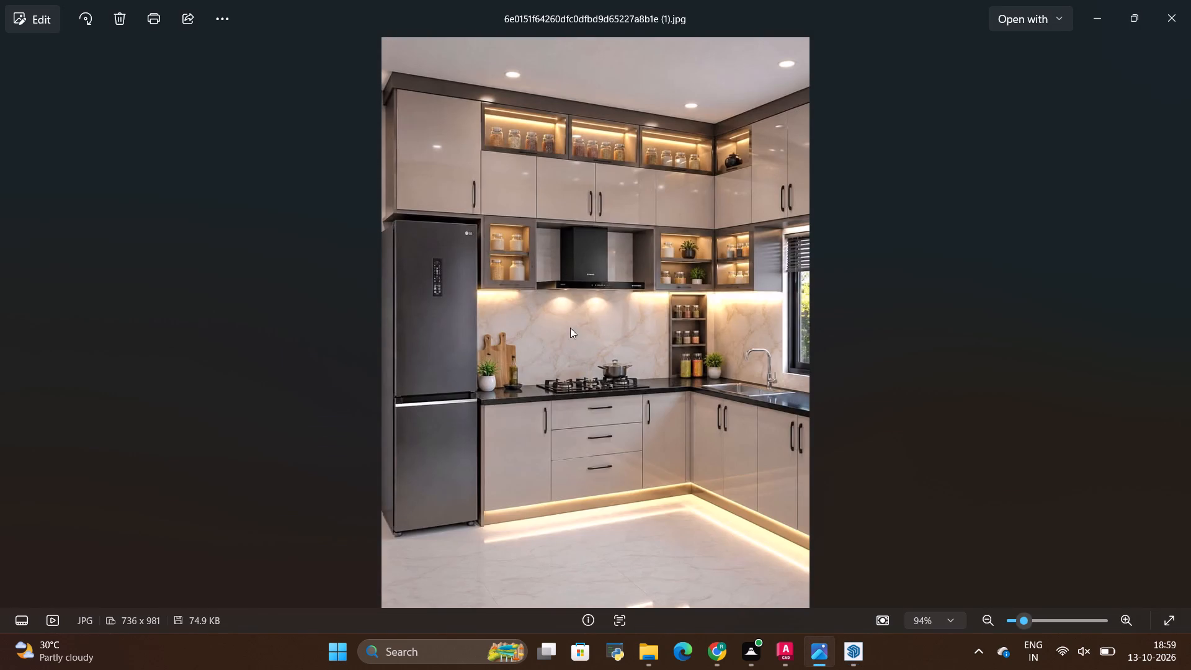
scroll(474, 312, "down", 3)
scroll(404, 250, "up", 4)
scroll(404, 249, "down", 5)
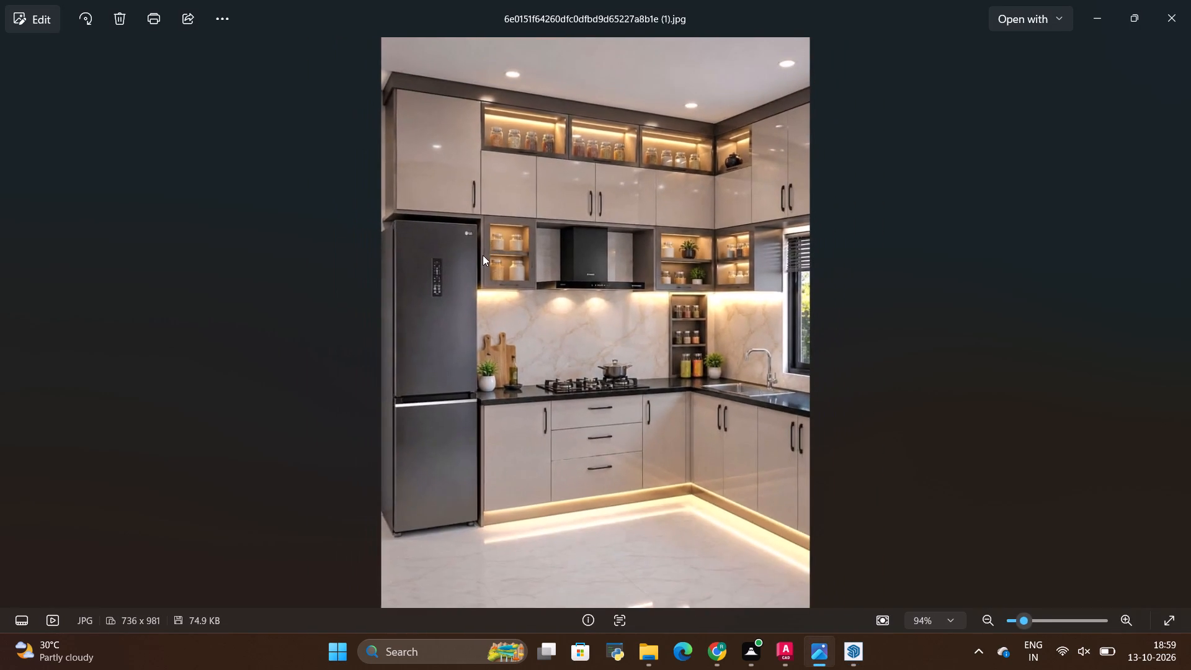
key("alt+Tab")
scroll(741, 298, "up", 2)
scroll(722, 297, "down", 4)
middle_click_drag(716, 298, 732, 336)
scroll(716, 298, "down", 1)
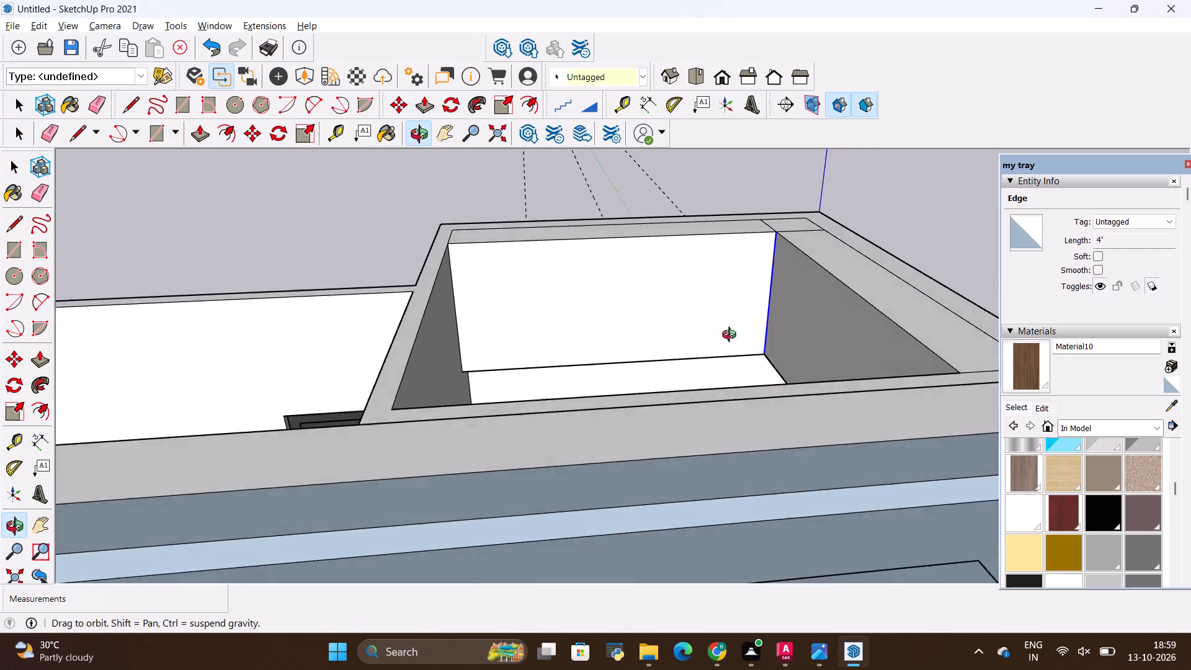
middle_click_drag(732, 336, 757, 390)
key("alt+Tab")
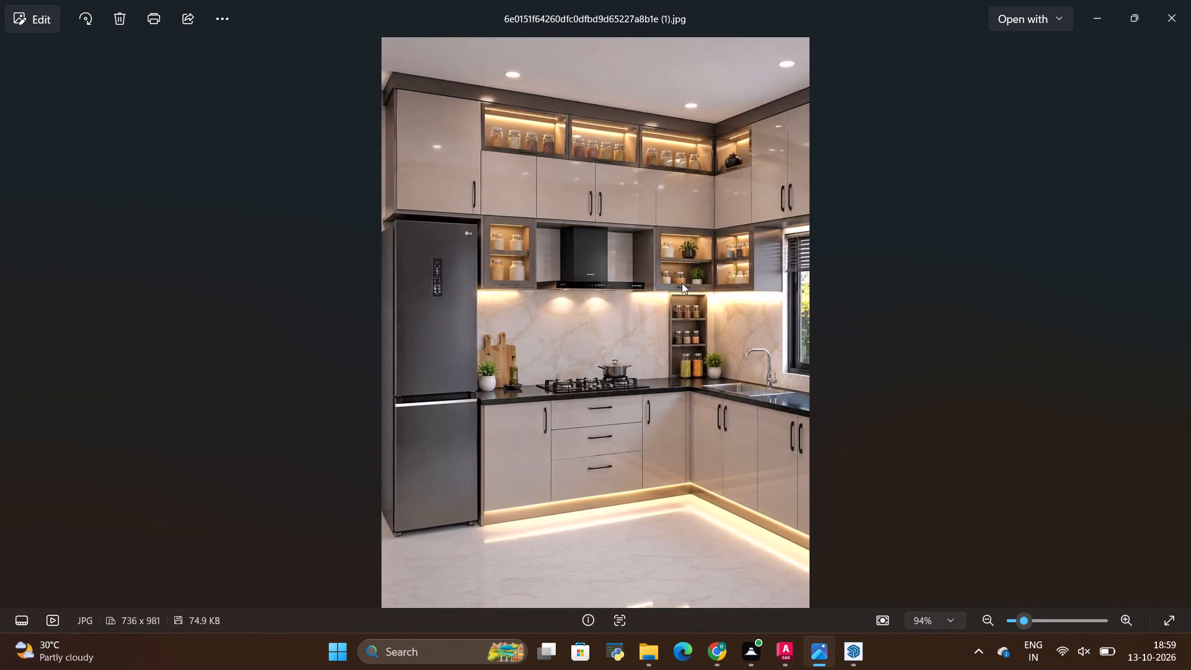
key("alt+Tab")
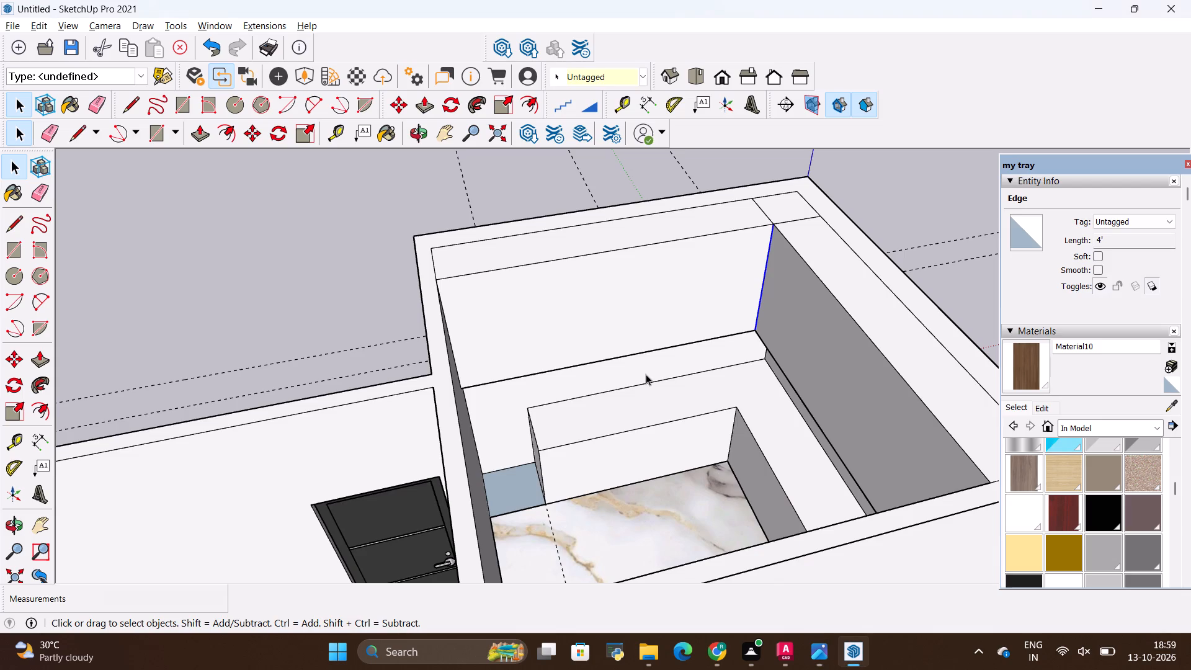
key("alt+Tab")
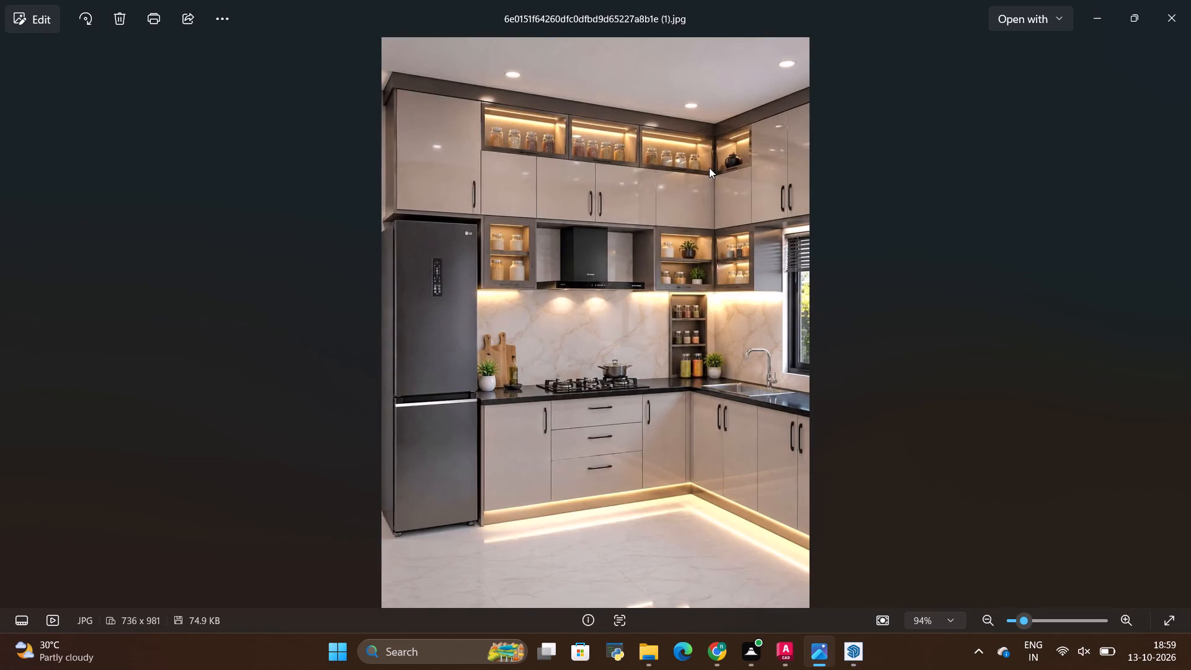
key("alt+Tab")
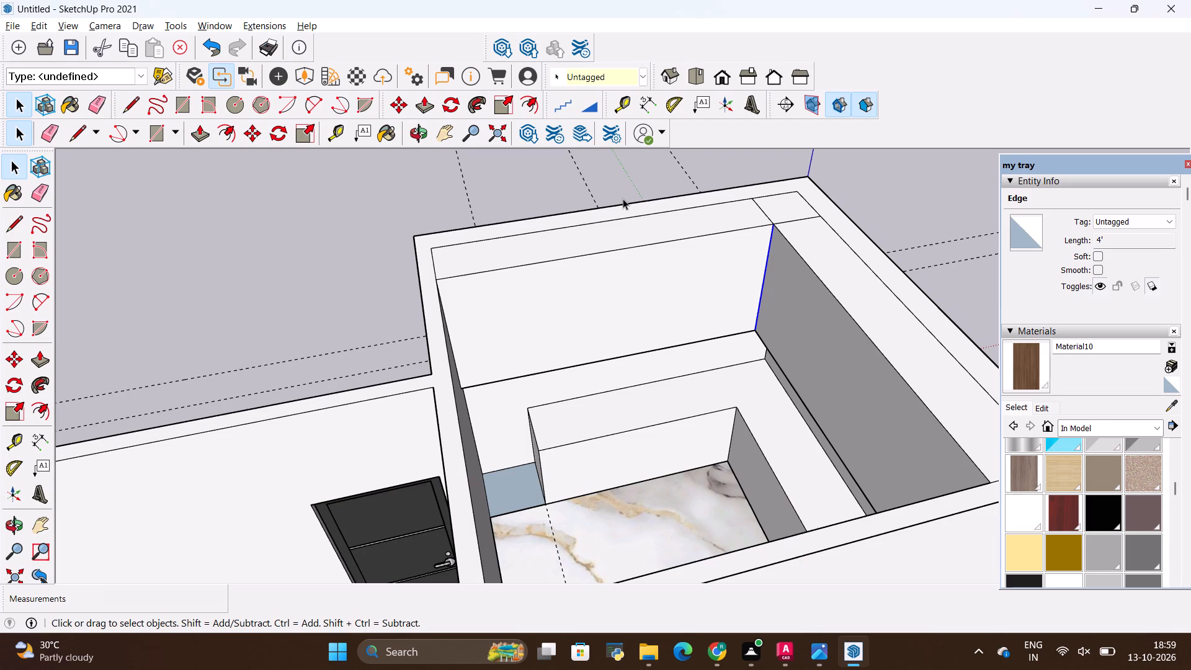
key("alt+Tab")
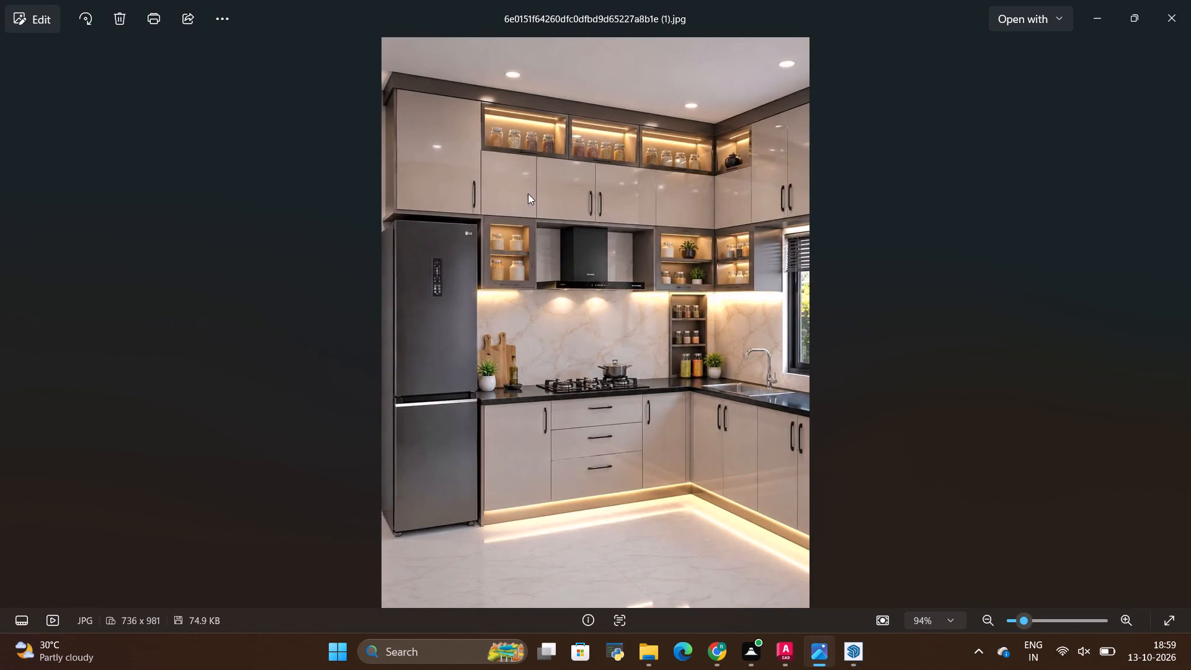
key("alt+Tab")
key("alt+Tab")
key("alt+Tab")
Divide the top front edge of the first wall cabinet block into 5 equal segments.
scroll(555, 290, "up", 2)
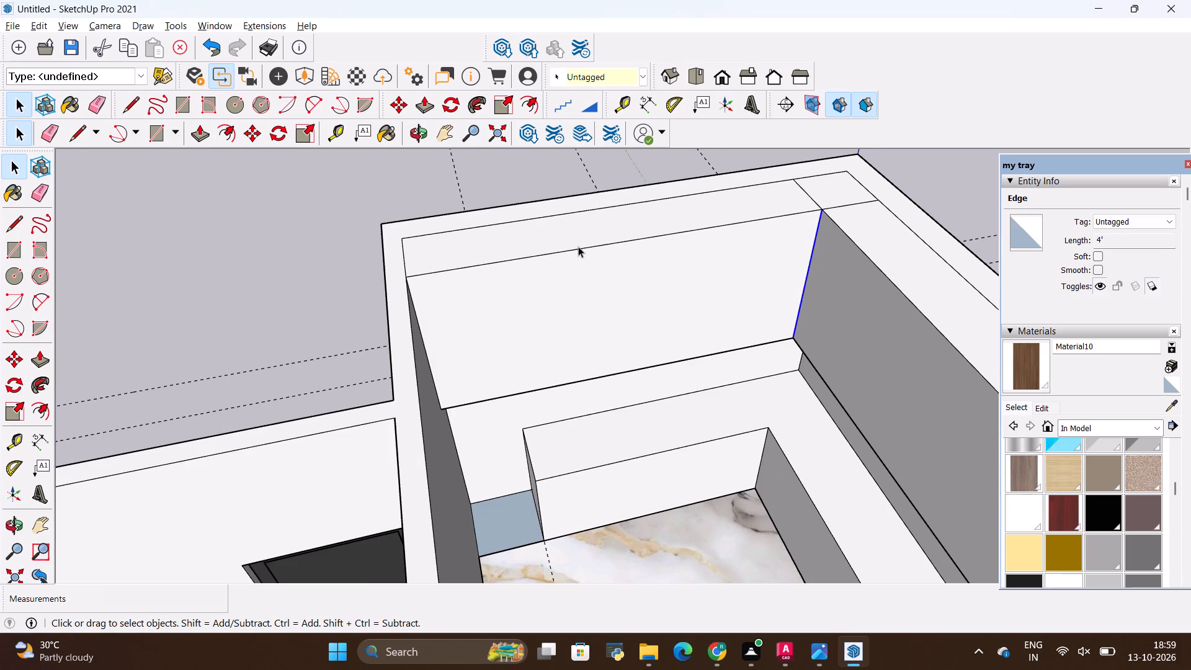
left_click(578, 246)
left_click(579, 248)
right_click(580, 248)
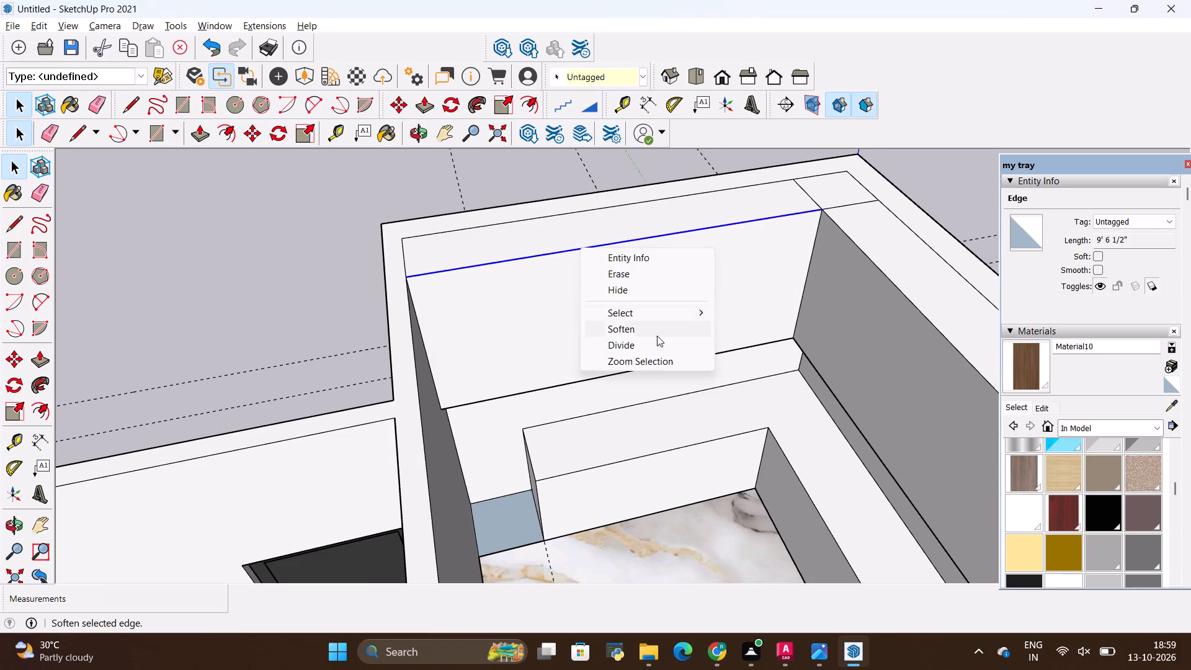
left_click(658, 342)
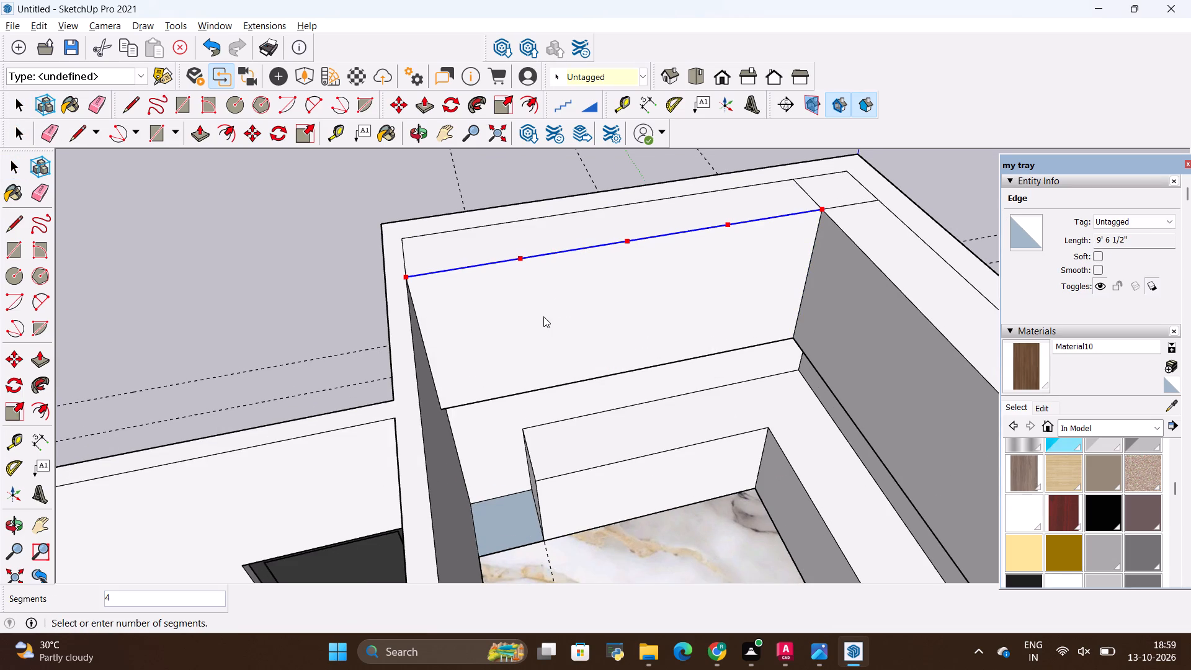
left_click(512, 318)
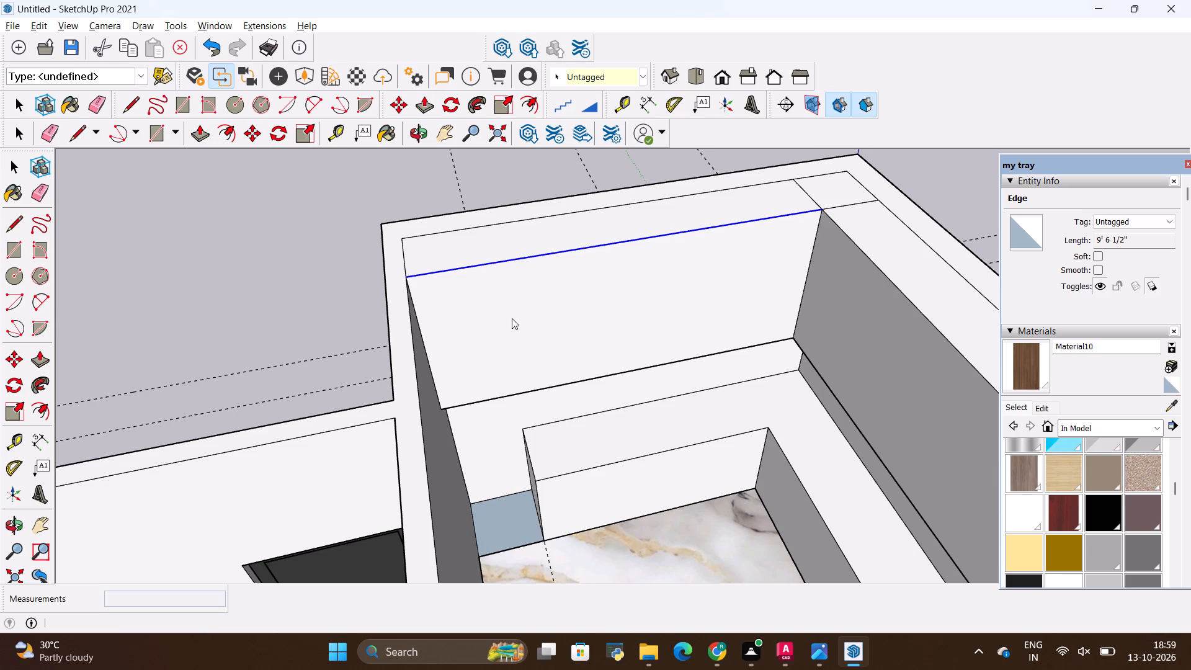
Draw four vertical 4' lines from the top edge's division points down to the bottom edge of the wall cabinet's front face.
key("l")
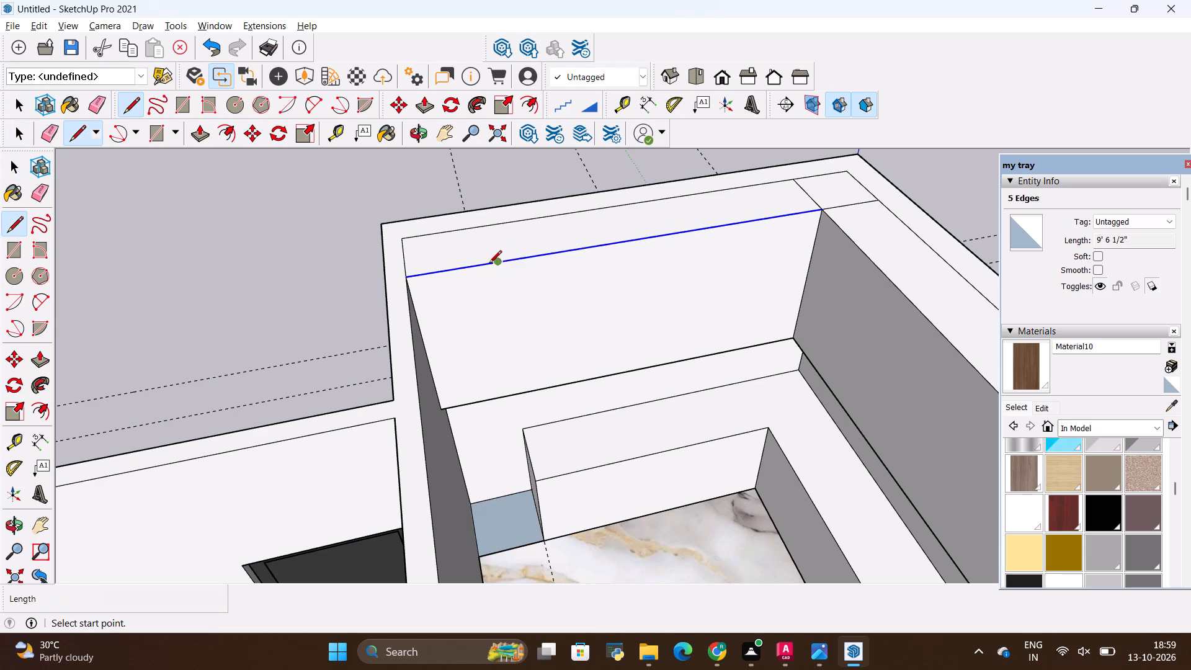
left_click(499, 264)
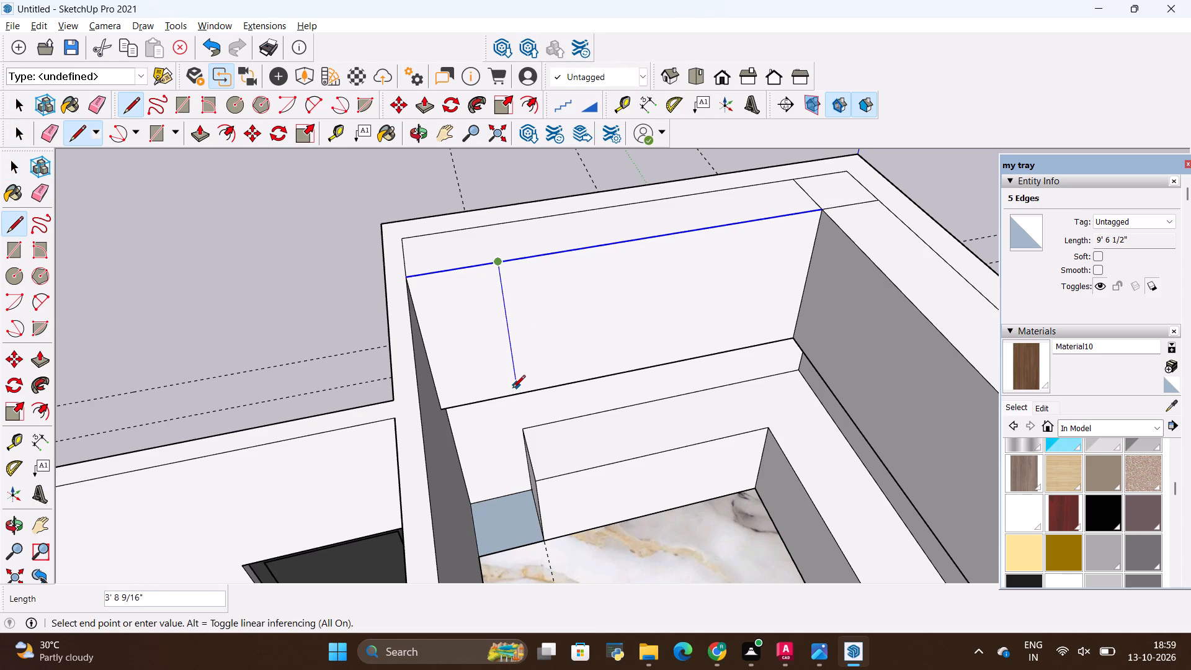
left_click(512, 392)
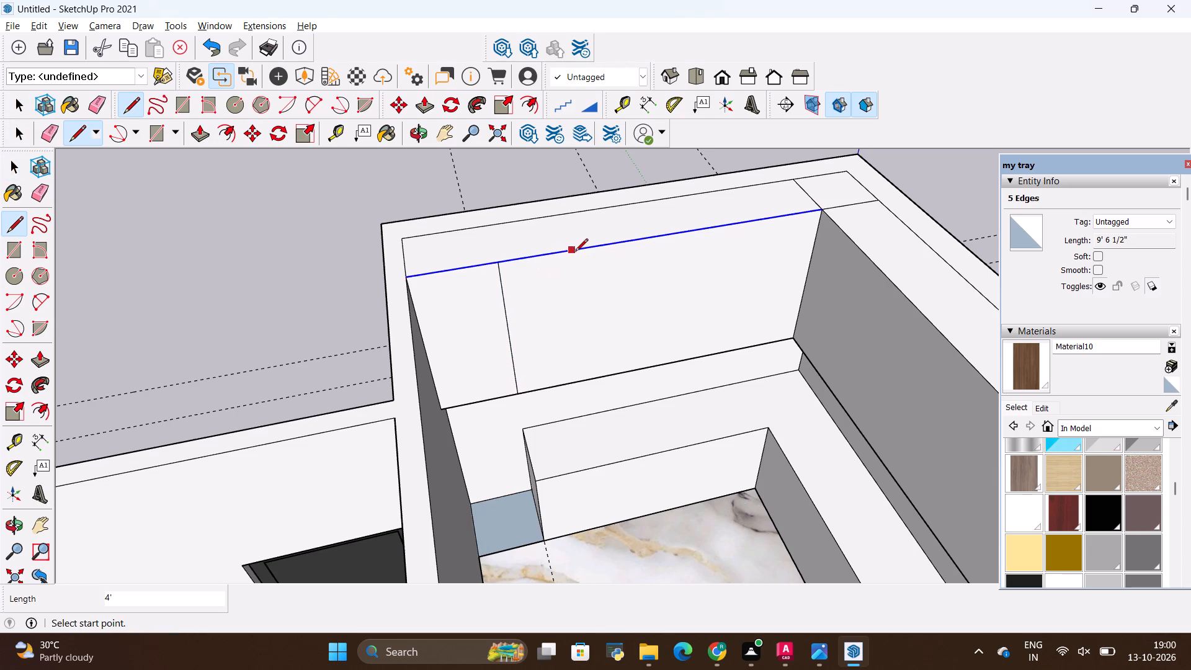
left_click(584, 250)
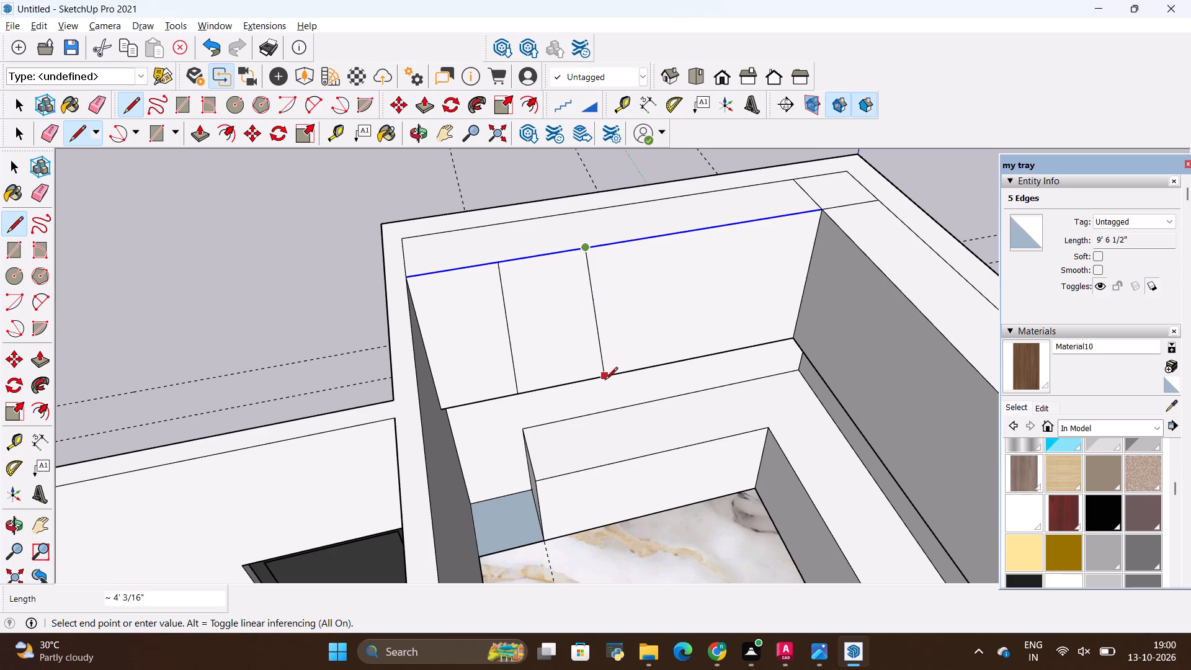
left_click(592, 381)
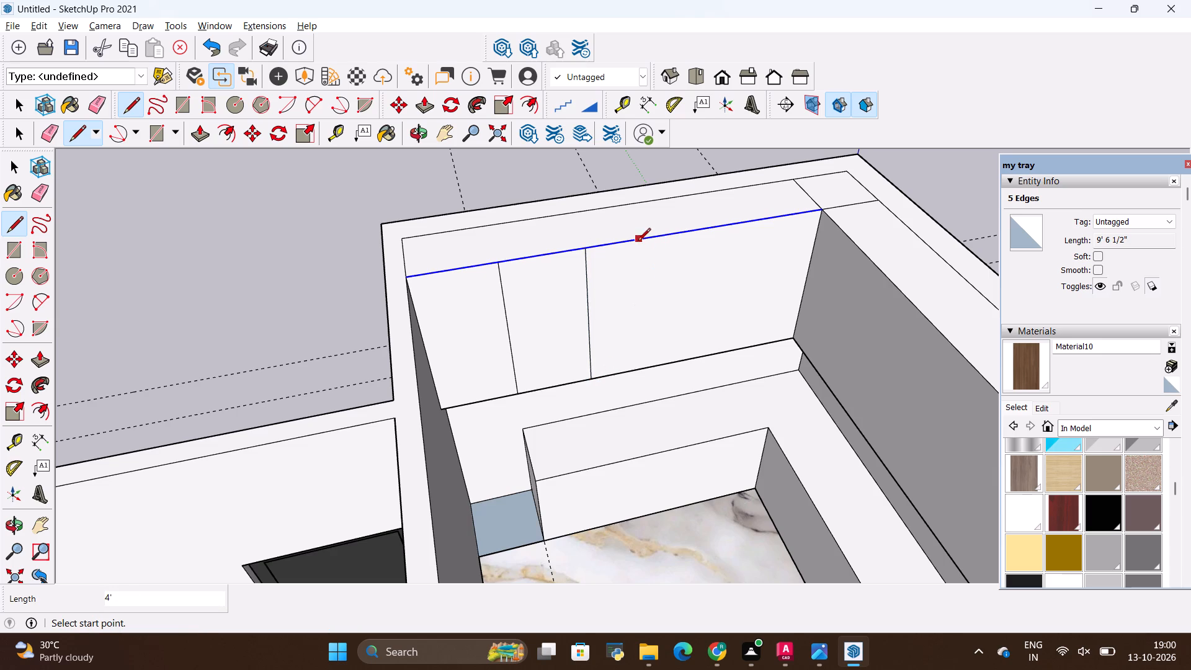
left_click_drag(665, 237, 665, 243)
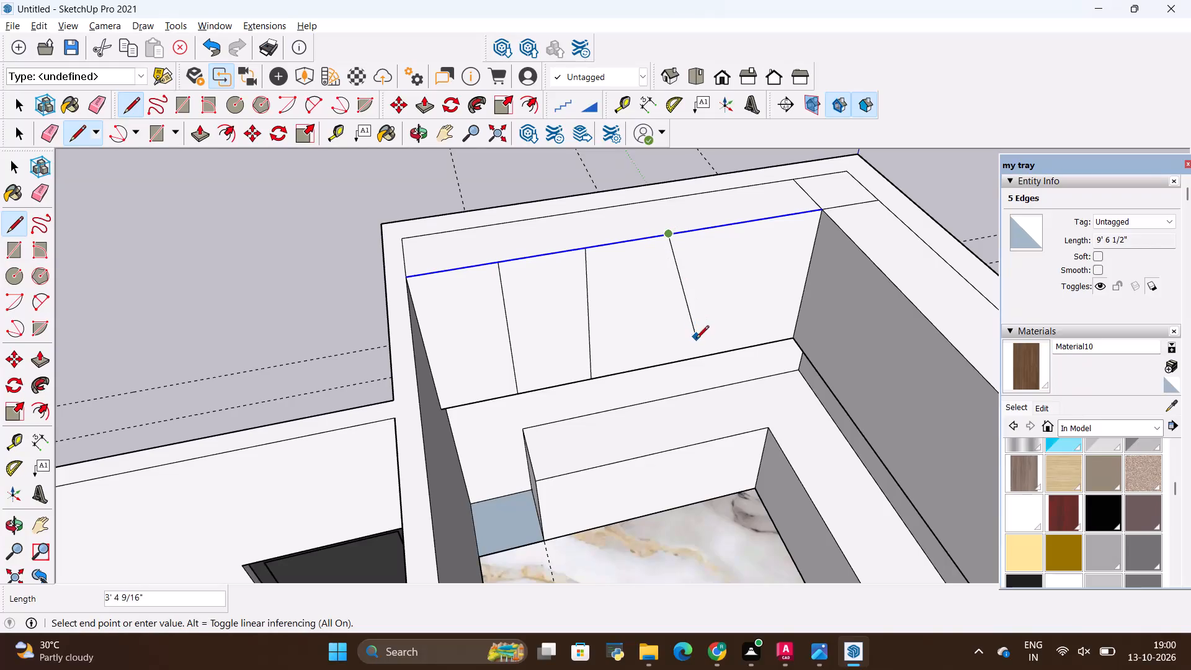
left_click(664, 365)
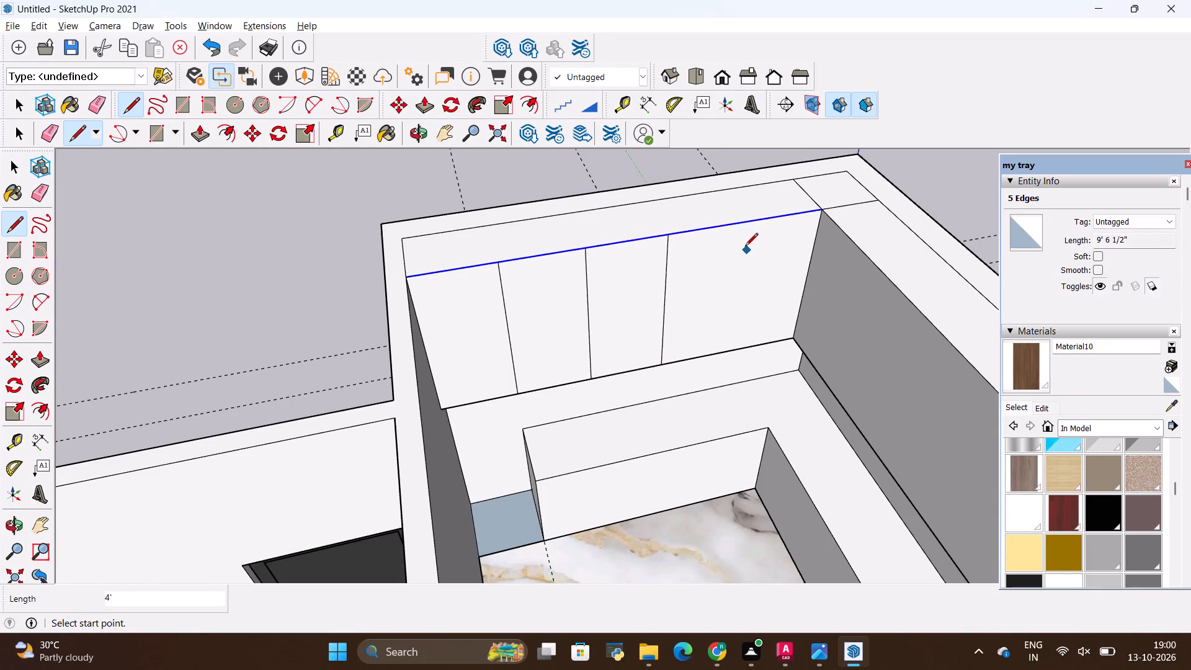
left_click_drag(747, 221, 748, 234)
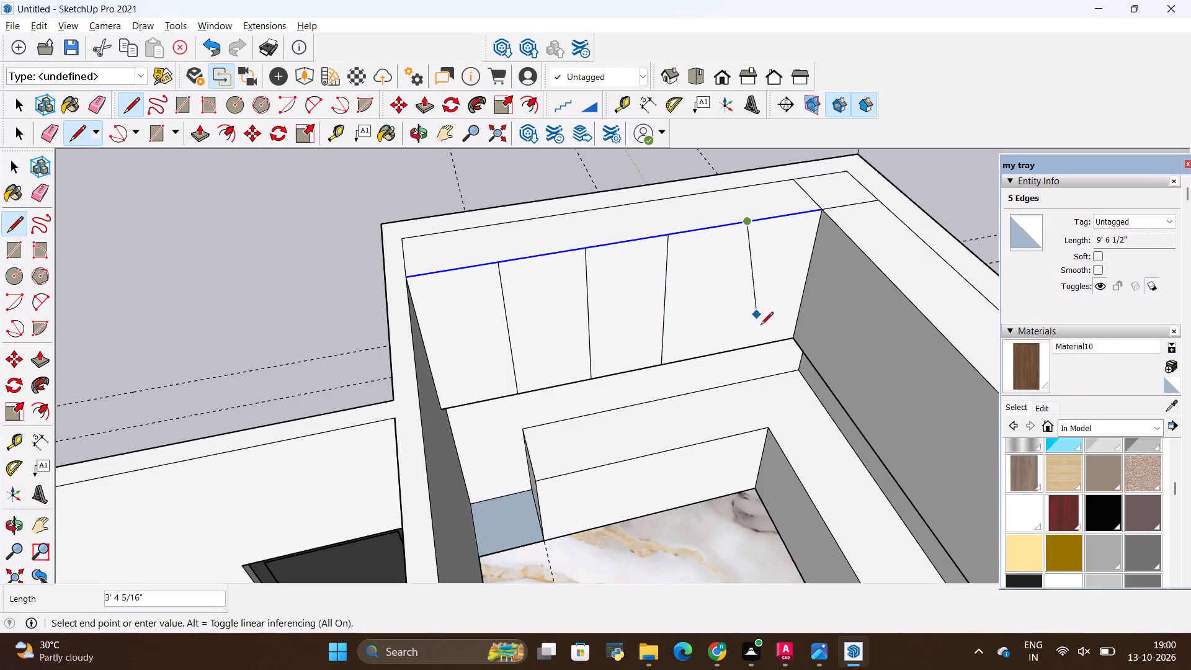
left_click(733, 352)
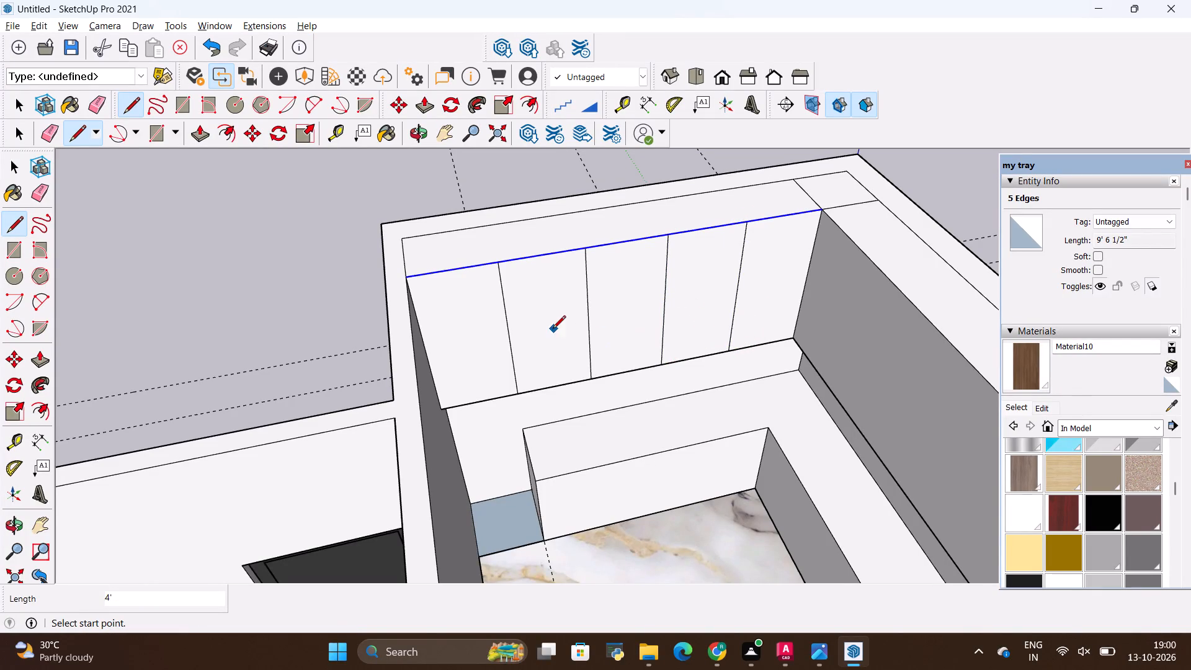
Draw a horizontal line about 7' 7 5/8" long at mid-height, from the cabinet face's inner corner edge to the farthest vertical divider.
scroll(658, 337, "up", 3)
scroll(658, 338, "down", 3)
middle_click_drag(662, 341, 628, 264)
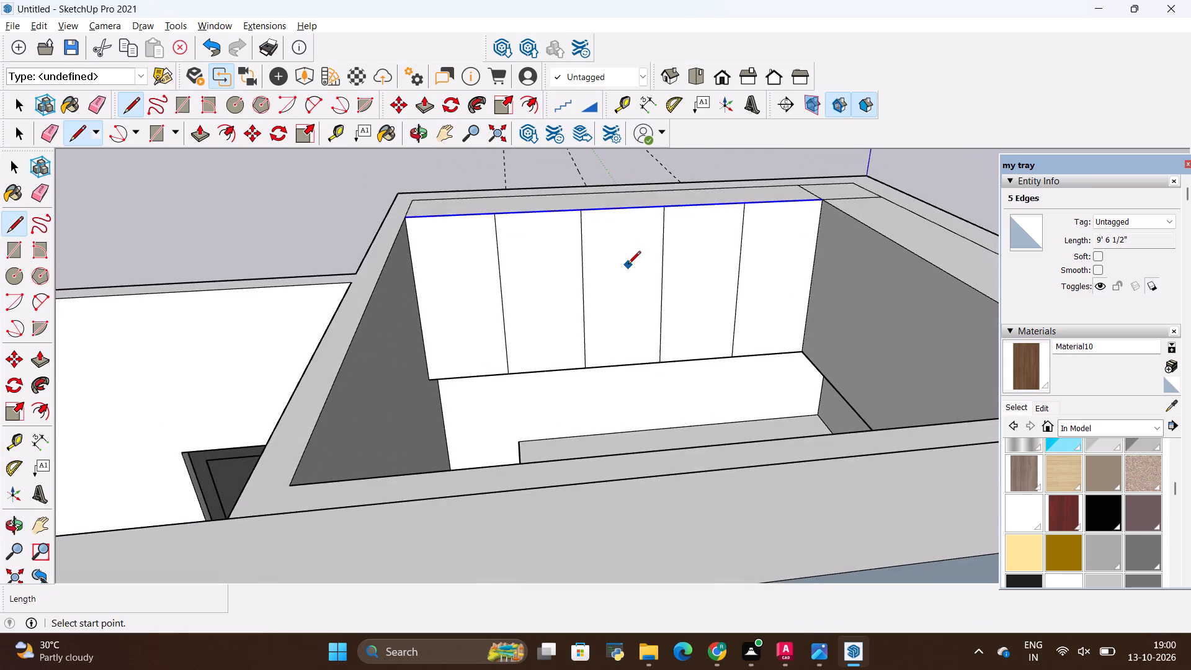
key("alt+Tab")
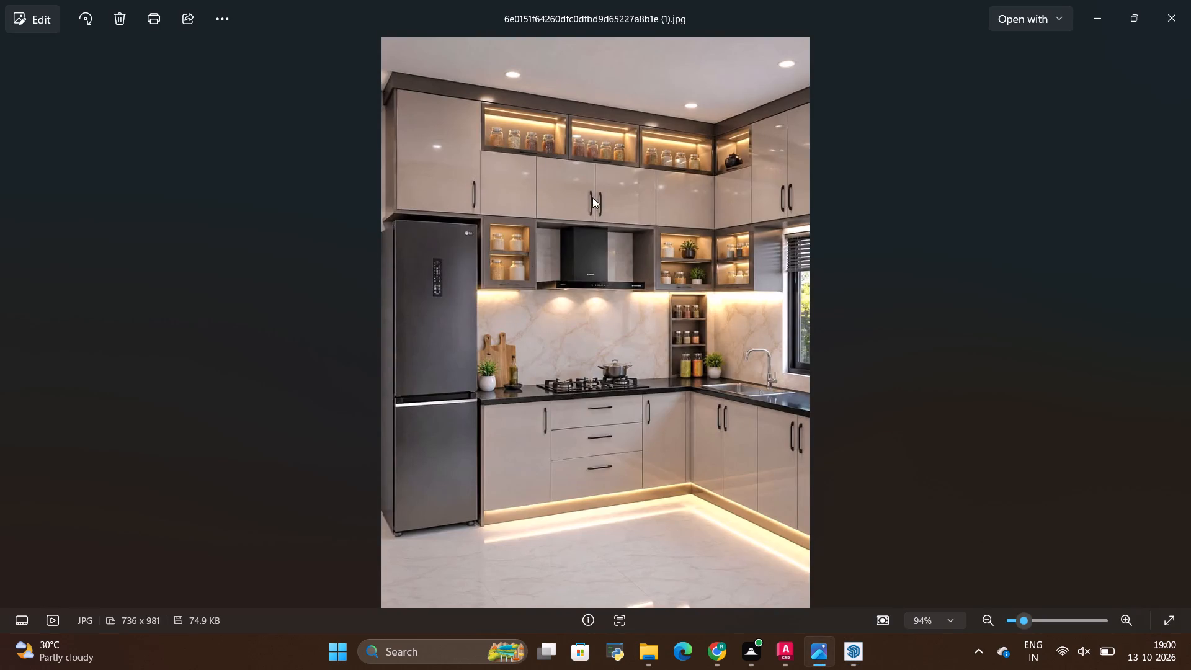
key("alt+Tab")
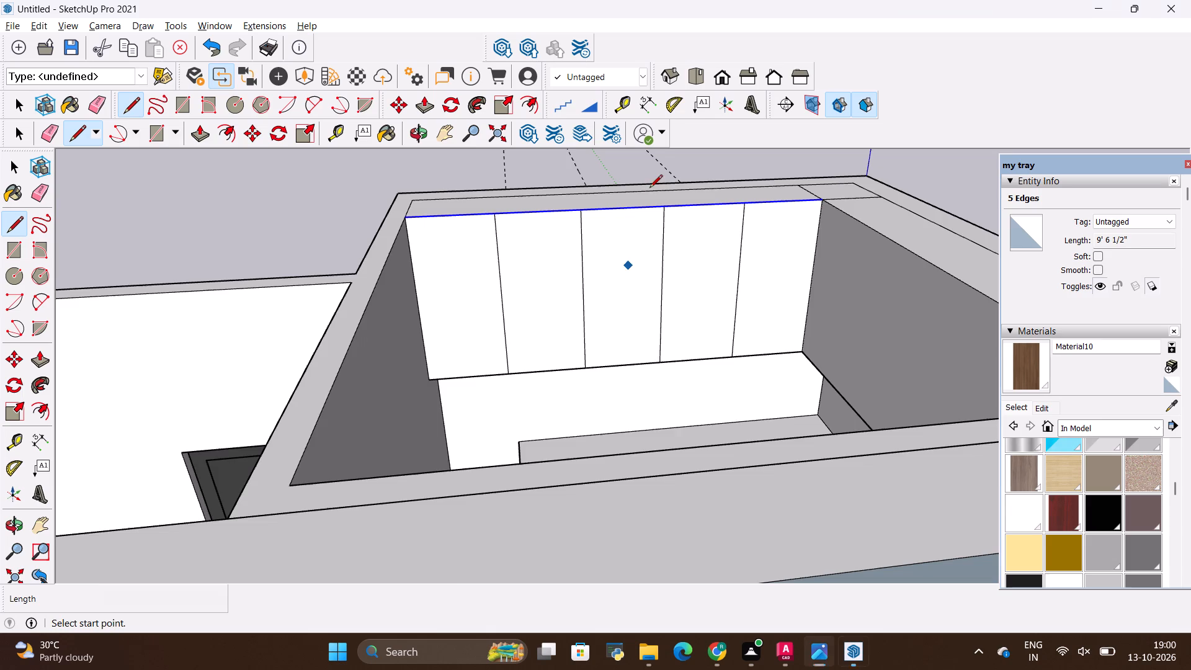
scroll(693, 224, "up", 2)
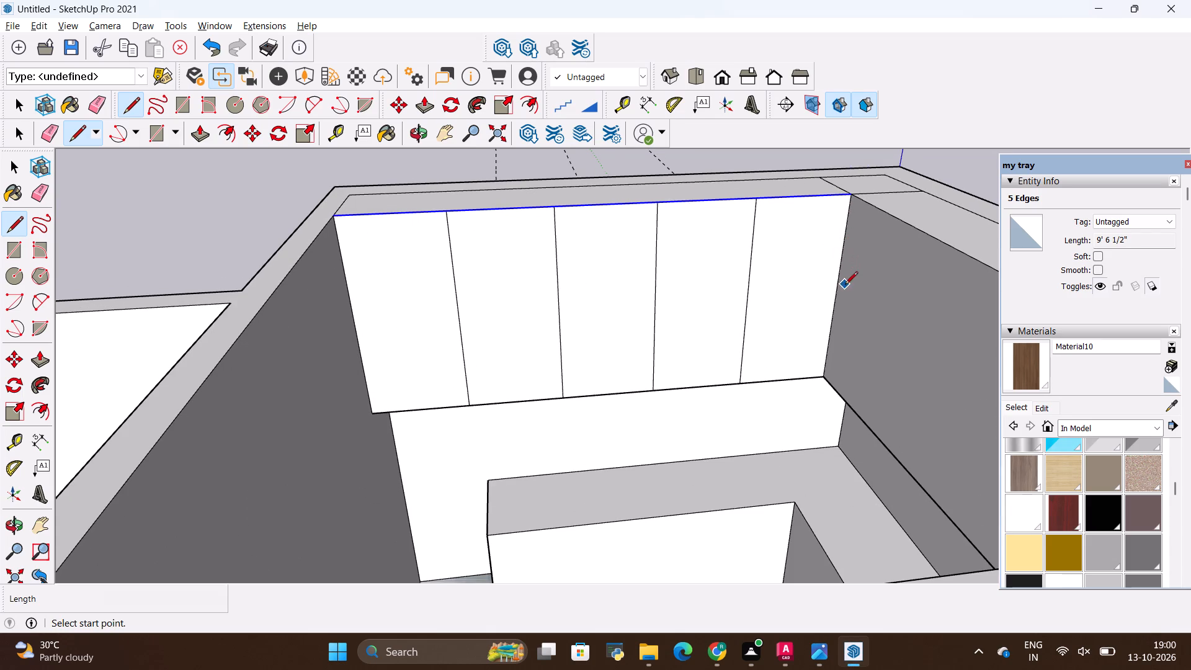
left_click(837, 293)
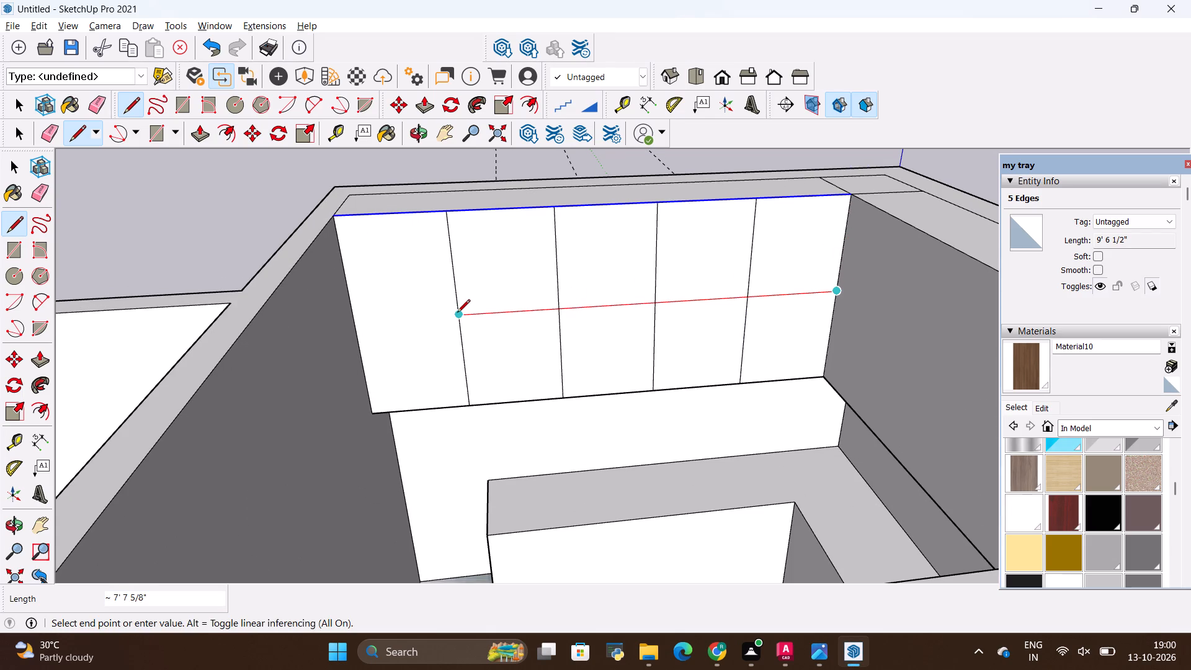
key("alt+Tab")
key("alt+Tab")
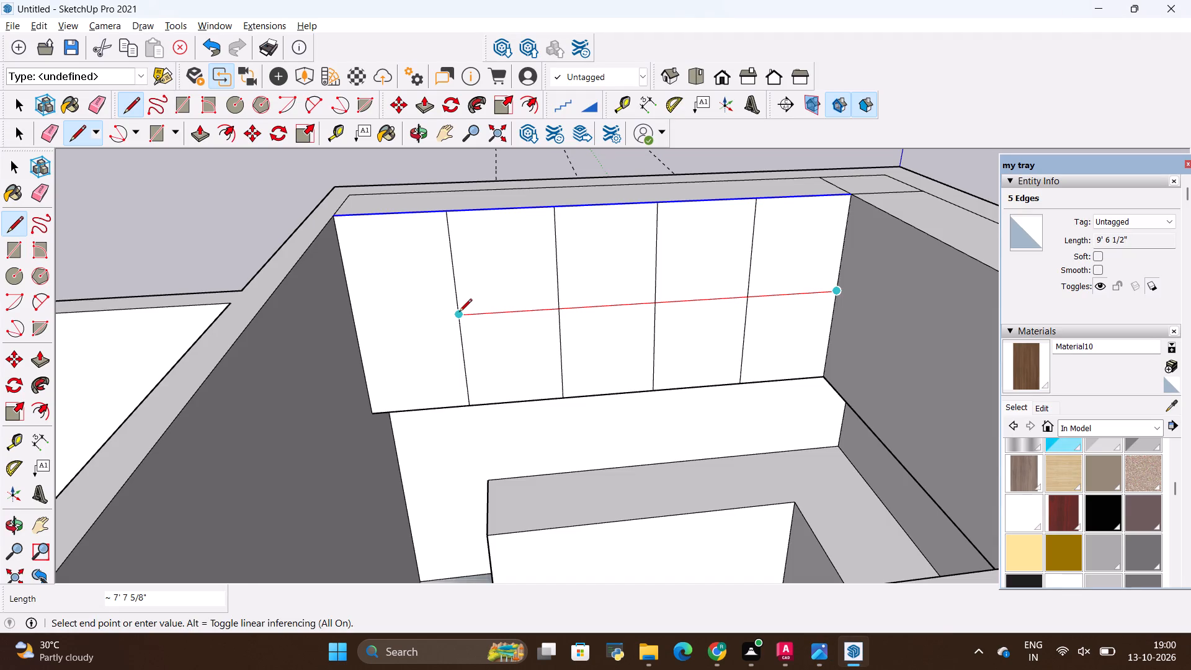
left_click(459, 313)
key("Escape")
scroll(641, 278, "down", 3)
scroll(641, 282, "up", 3)
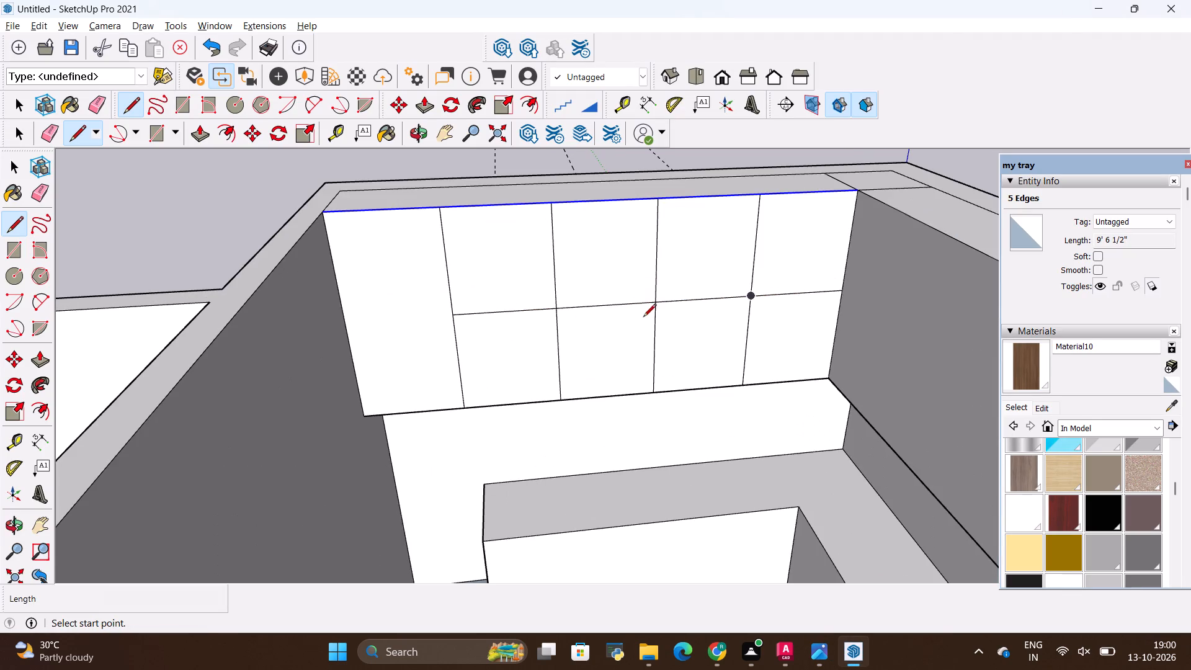
Erase the three vertical divider segments above the horizontal line, leaving one long upper panel beside the full-height panel.
middle_click_drag(648, 318, 684, 283)
key("alt+Tab")
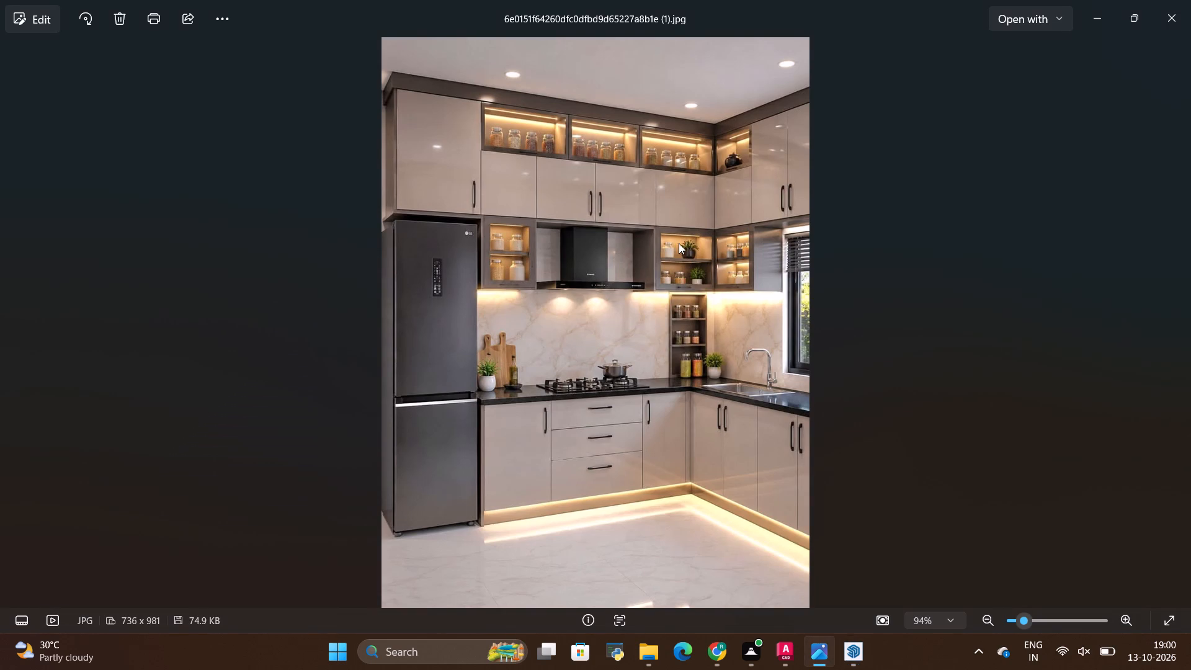
key("alt+Tab")
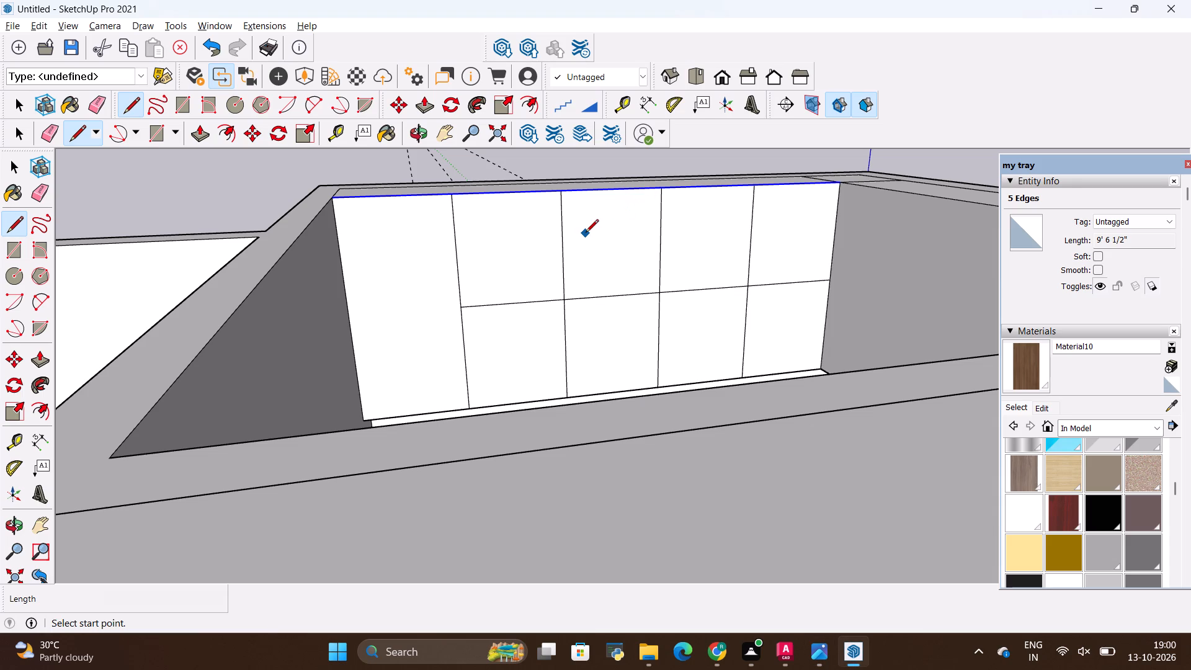
key("e")
left_click_drag(586, 234, 552, 243)
left_click_drag(669, 236, 654, 245)
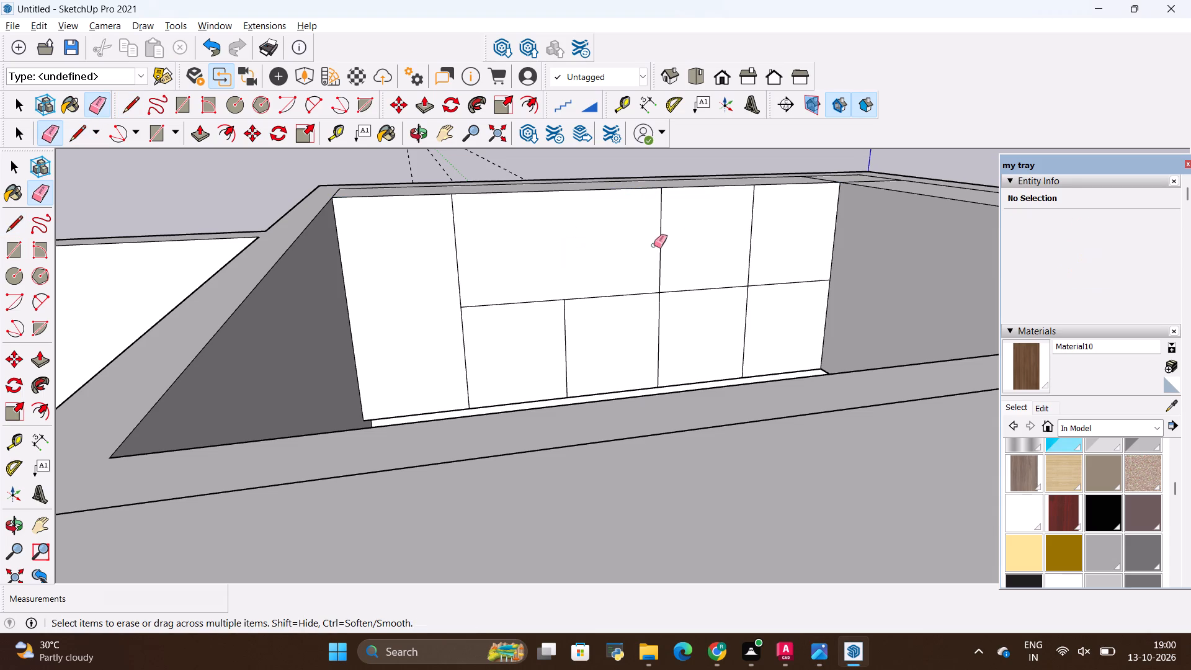
left_click_drag(654, 245, 649, 247)
left_click_drag(798, 225, 726, 241)
scroll(727, 236, "down", 4)
middle_click_drag(737, 227, 718, 312)
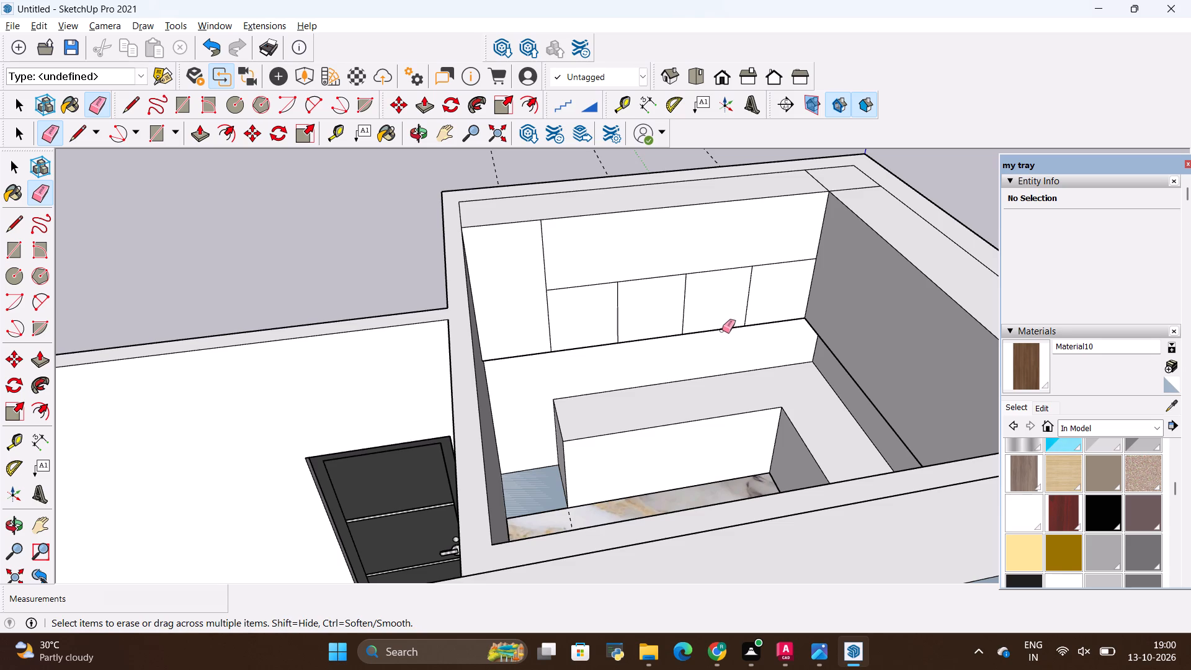
Examine the upper wall cabinets in the kitchen reference photo, comparing the lit glass-front units with the doors beneath them.
scroll(685, 425, "up", 2)
scroll(685, 418, "down", 1)
scroll(685, 418, "up", 3)
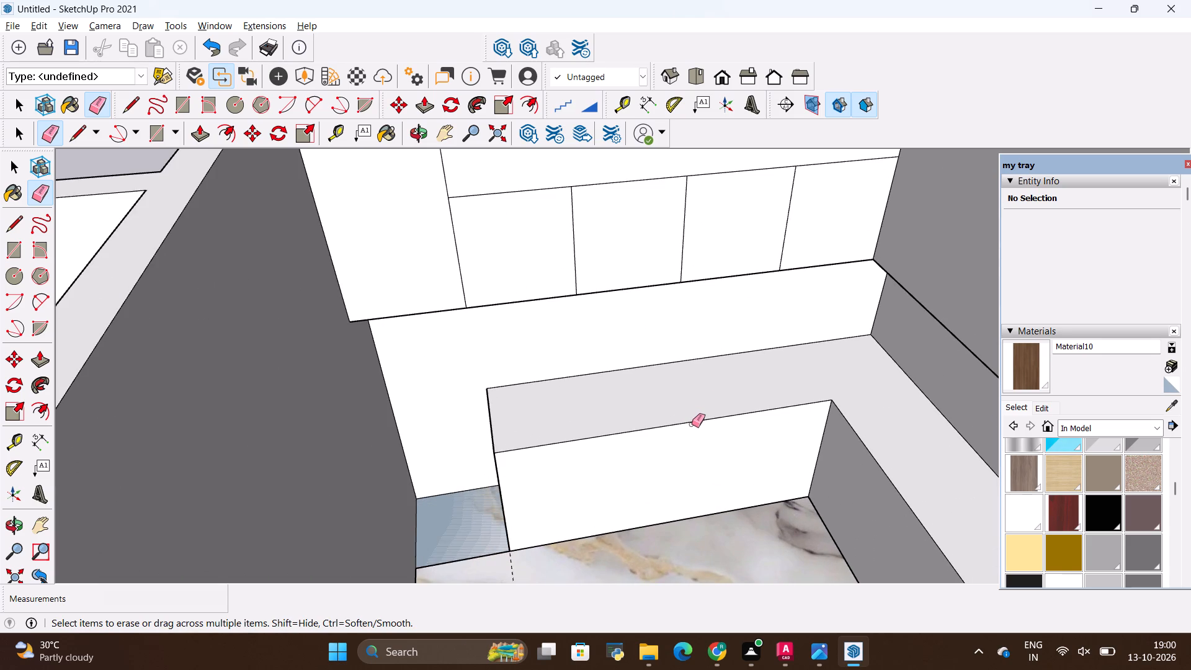
key("alt+Tab")
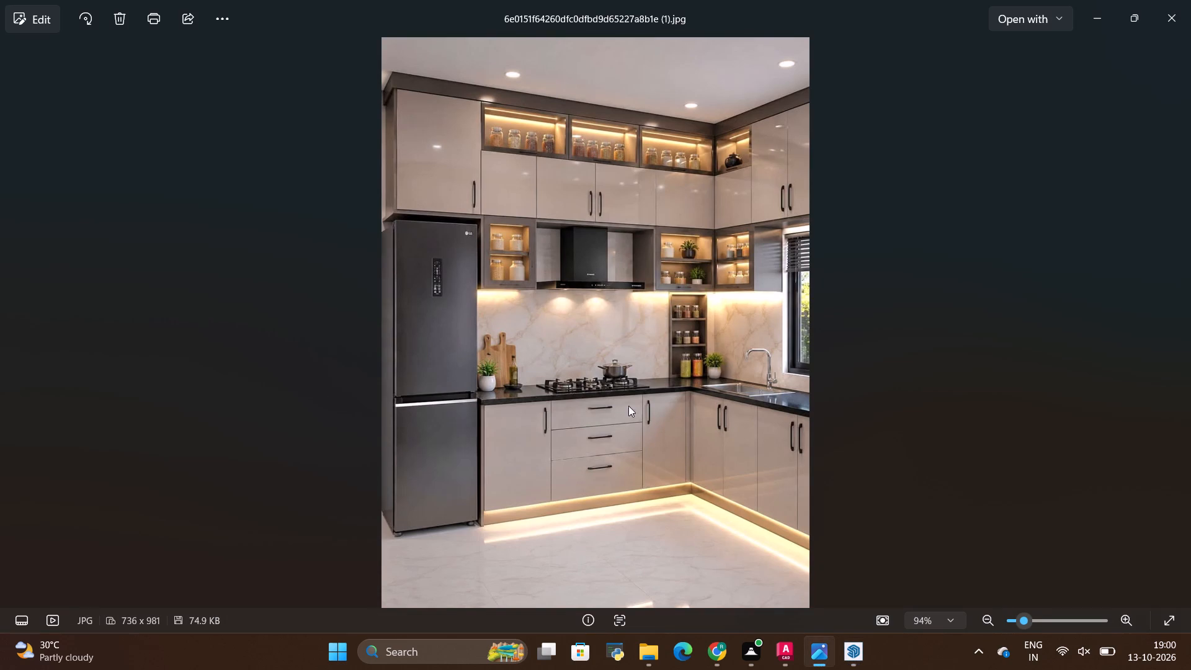
scroll(574, 78, "up", 11)
scroll(630, 194, "down", 4)
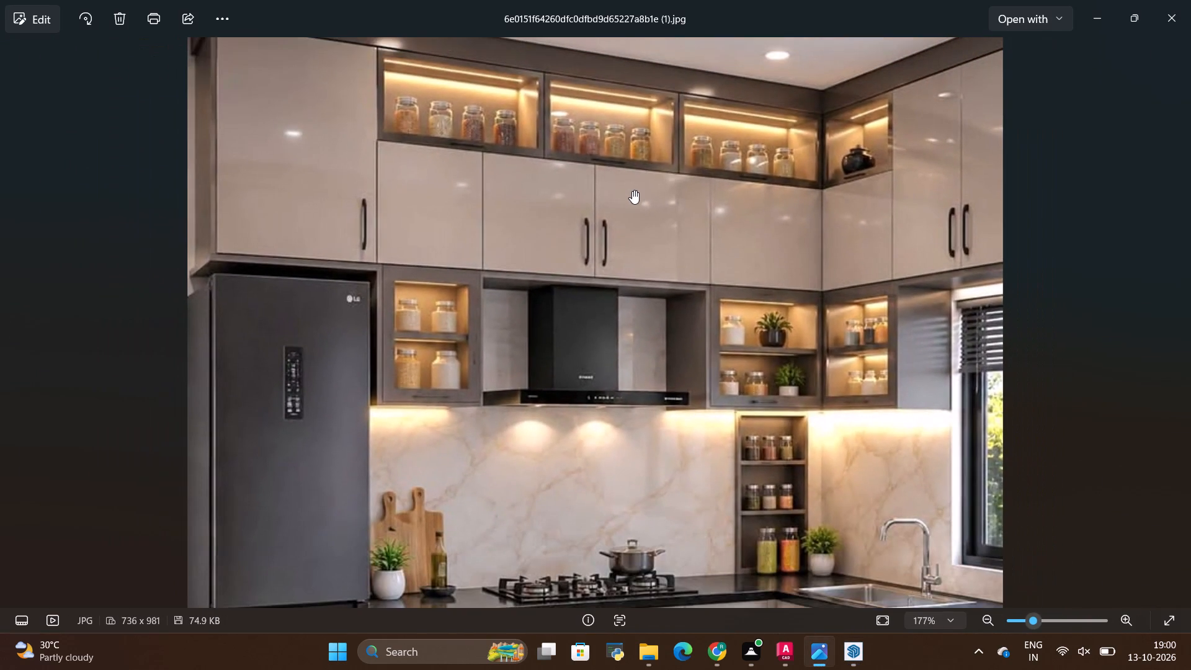
scroll(687, 84, "up", 8)
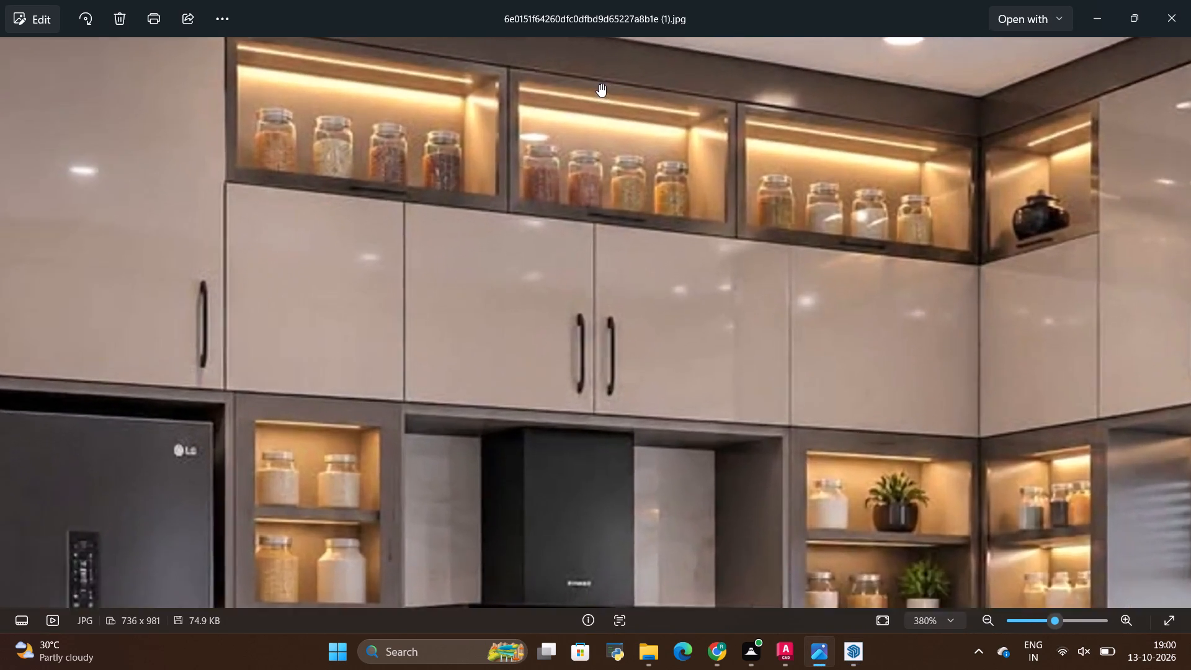
scroll(609, 269, "down", 5)
scroll(545, 189, "up", 2)
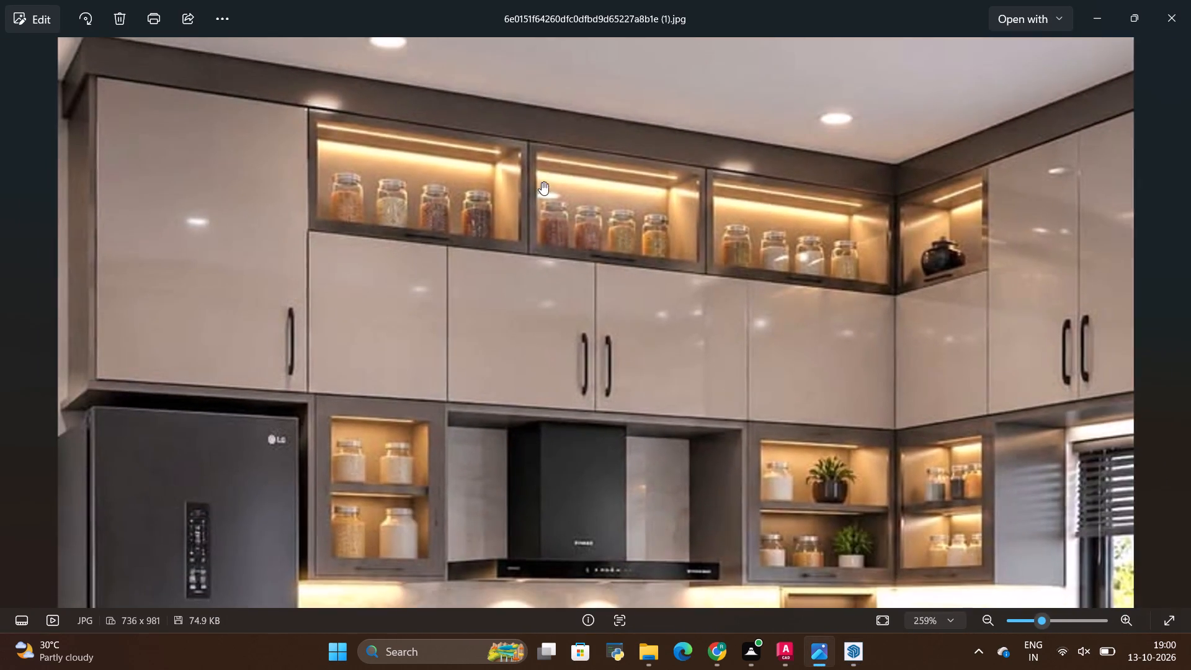
scroll(542, 182, "up", 6)
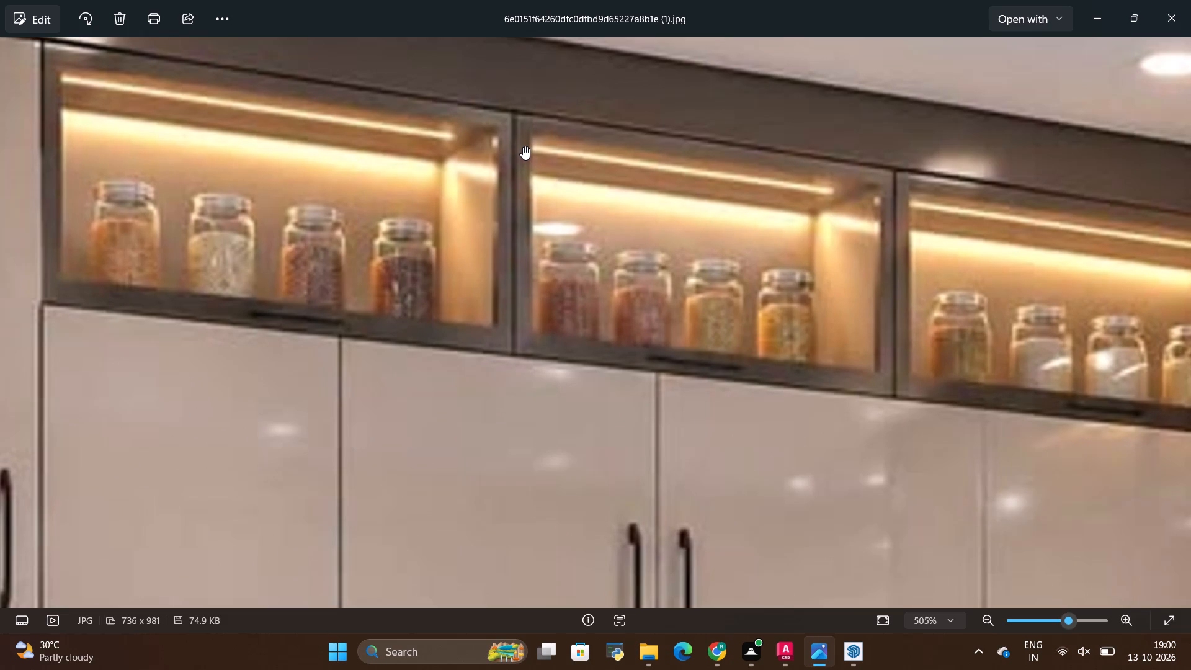
scroll(523, 146, "down", 8)
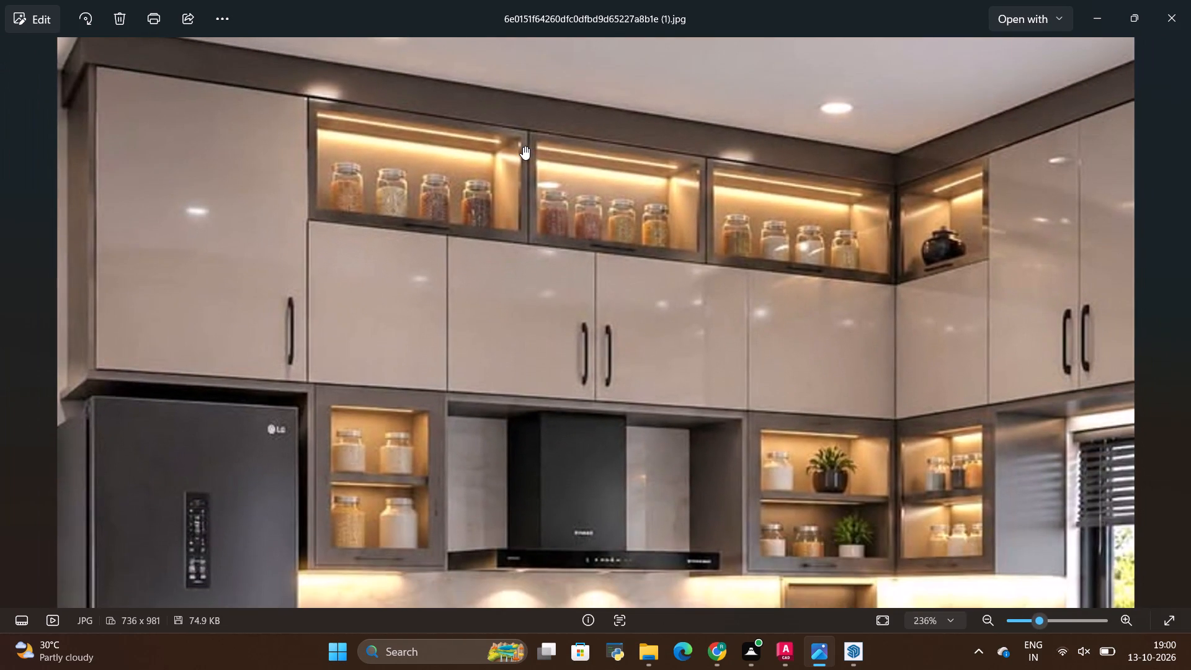
key("alt+Tab")
key("alt+Tab")
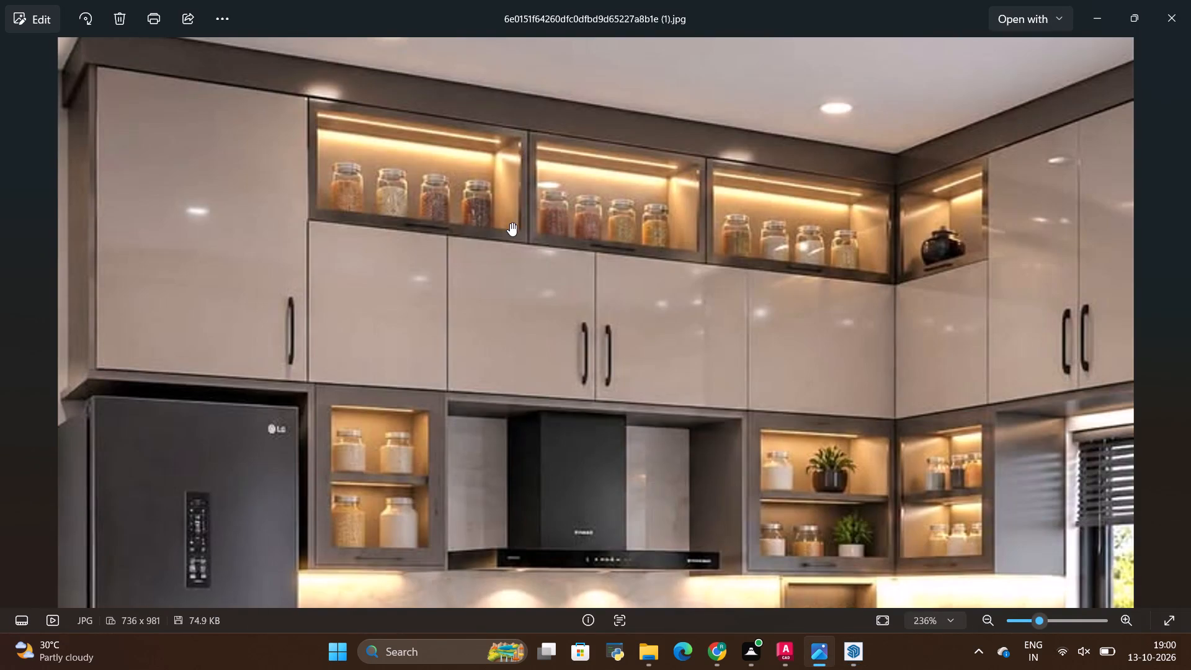
scroll(516, 153, "up", 8)
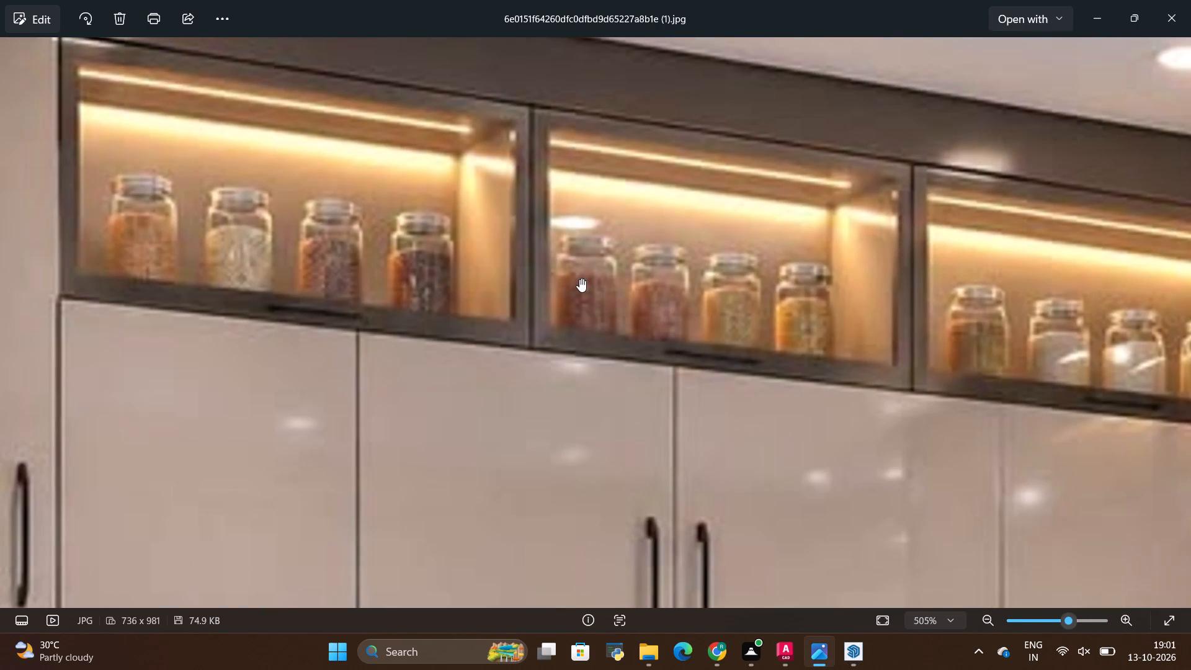
scroll(579, 279, "down", 9)
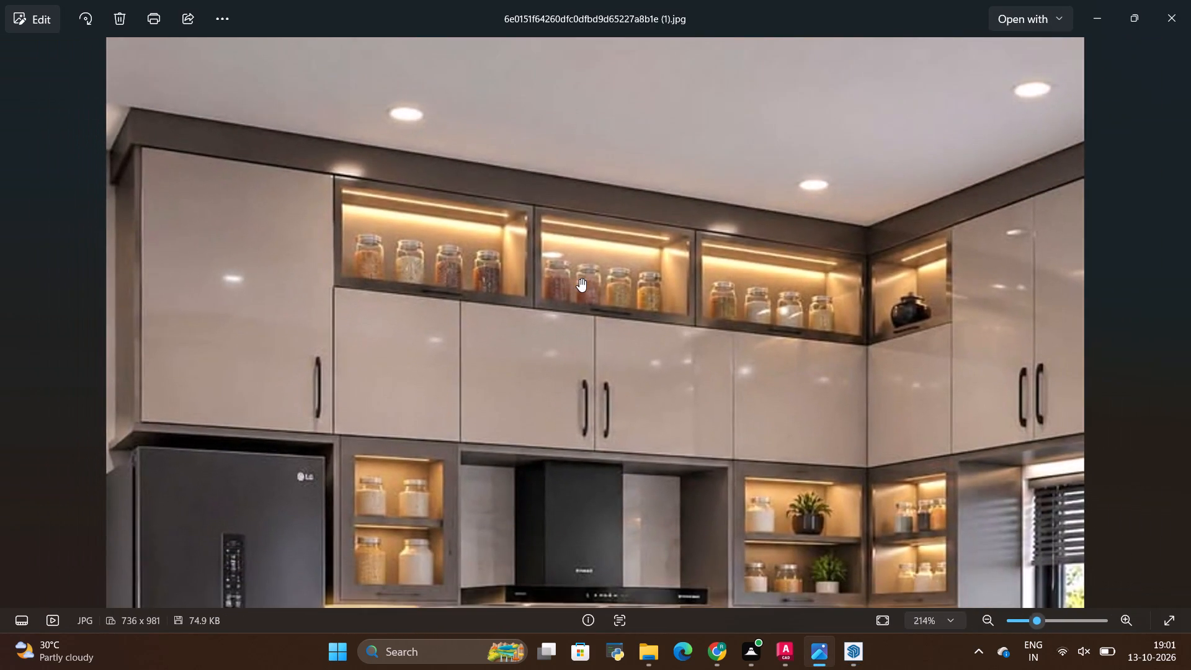
key("alt+Tab")
Divide the top edge of the long upper panel on the wall cabinet front into 3 equal segments.
scroll(579, 282, "down", 5)
middle_click_drag(581, 282, 592, 262)
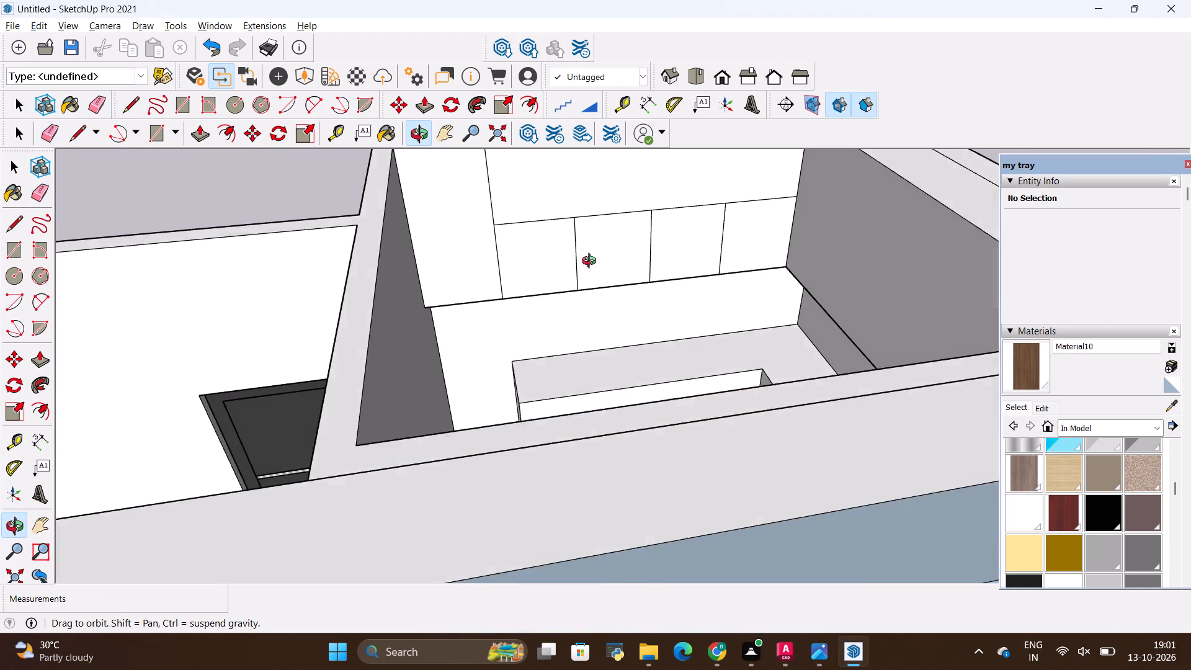
middle_click_drag(592, 262, 608, 251)
scroll(603, 254, "down", 5)
scroll(609, 206, "up", 5)
scroll(613, 234, "down", 5)
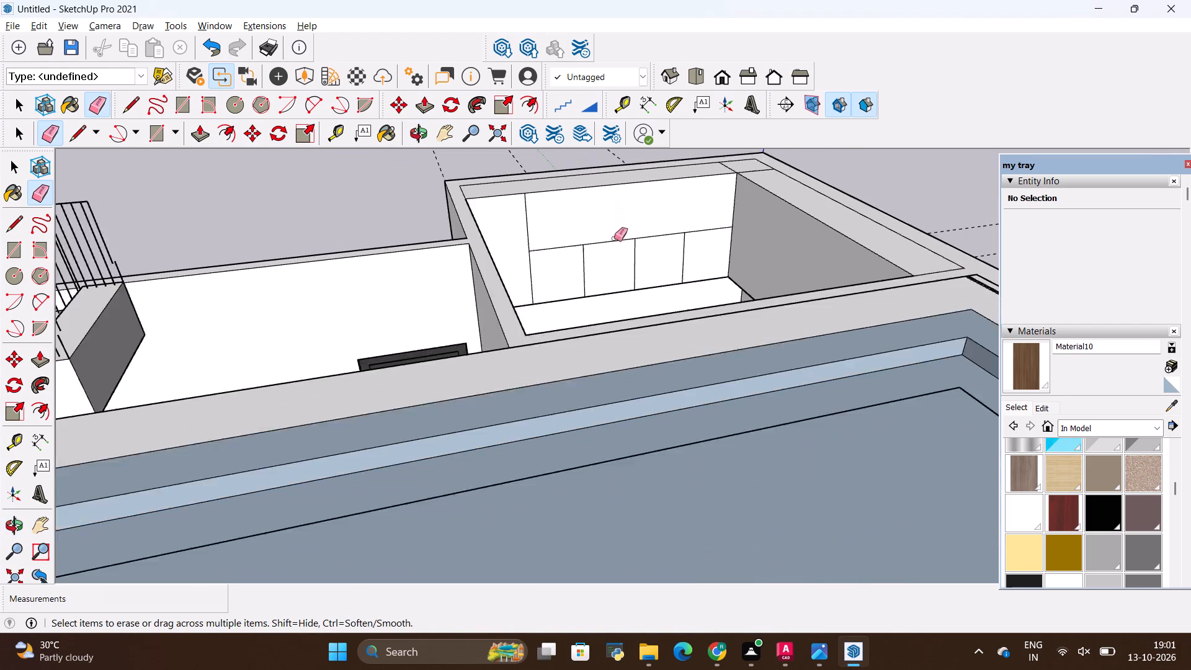
scroll(628, 169, "up", 6)
scroll(630, 188, "down", 2)
key("space")
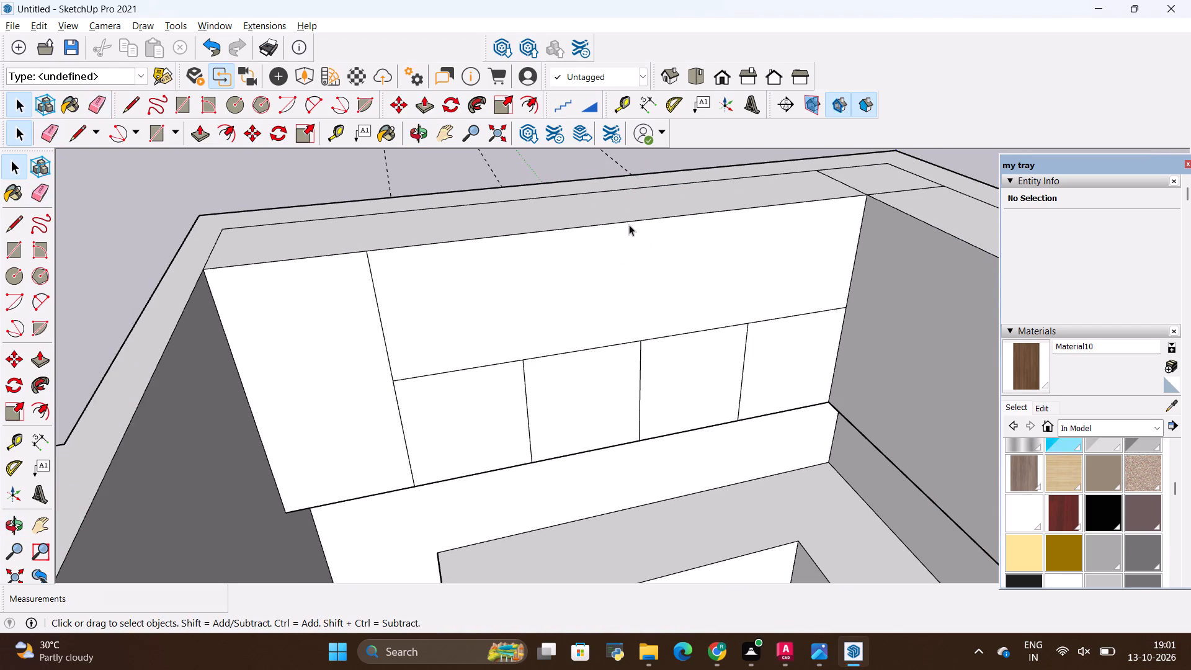
left_click(628, 221)
right_click(628, 221)
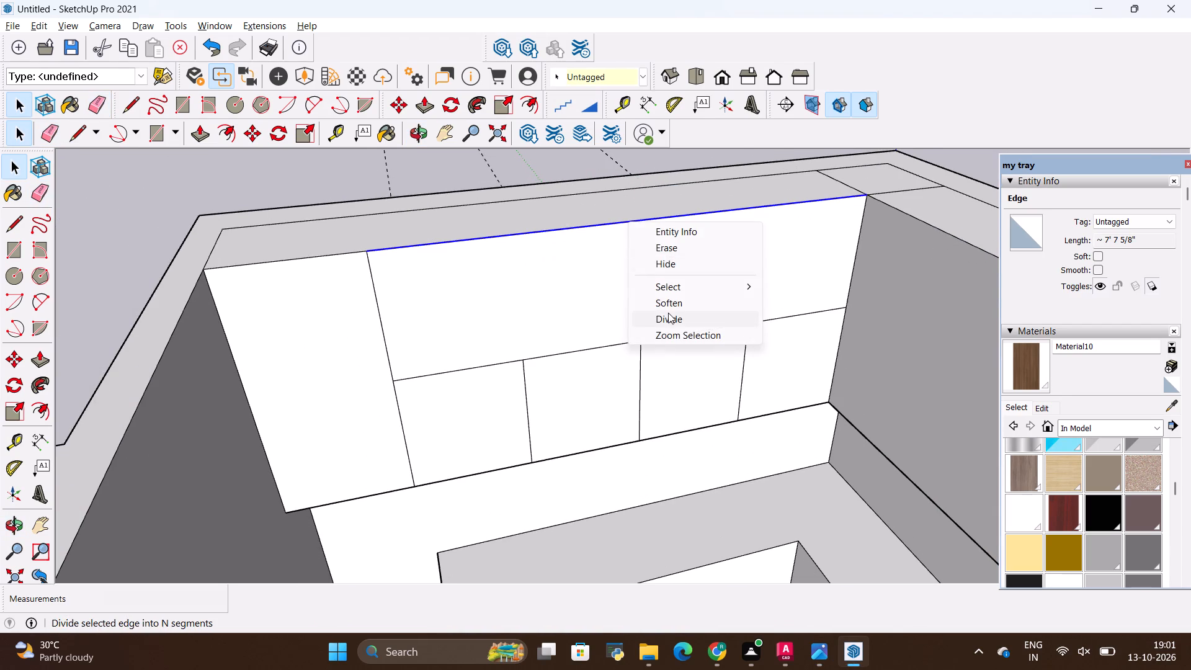
left_click(668, 313)
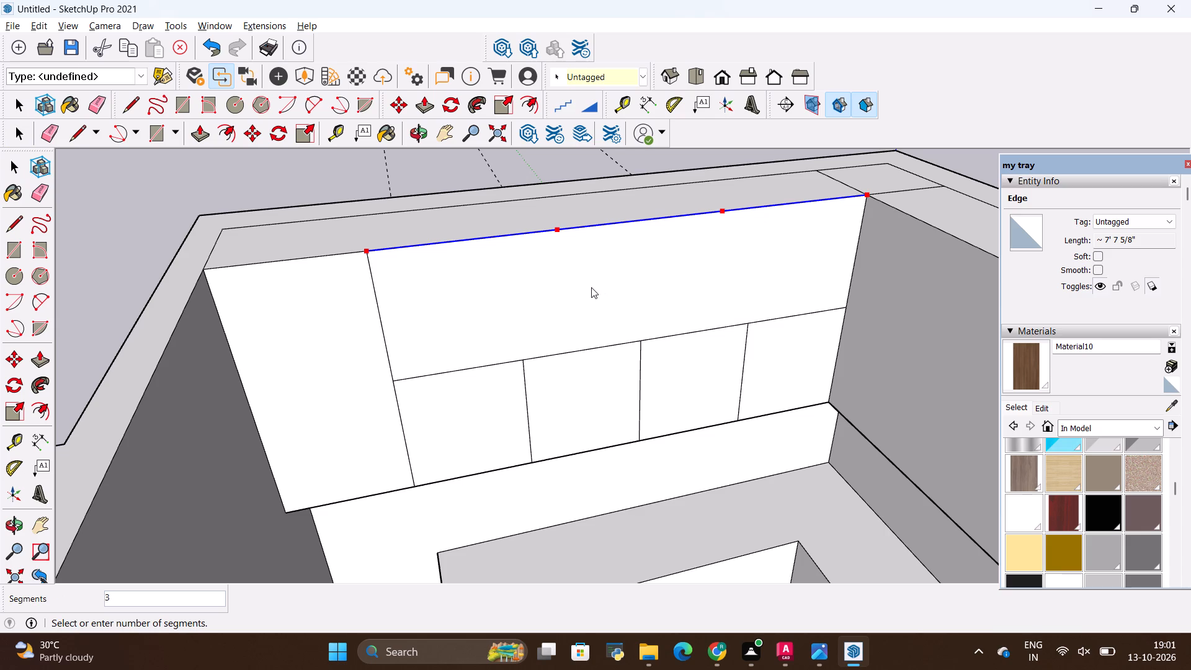
left_click(591, 287)
Draw two vertical 2' lines from the top edge's division points down to the cabinet front's horizontal divider.
key("l")
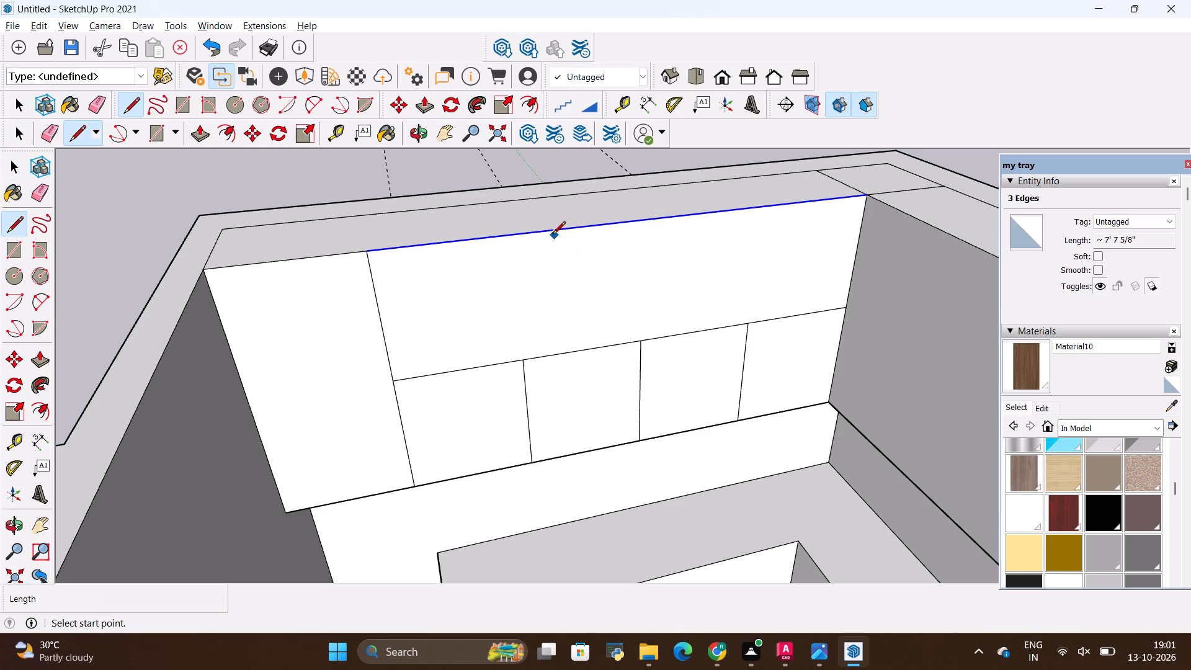
left_click(560, 231)
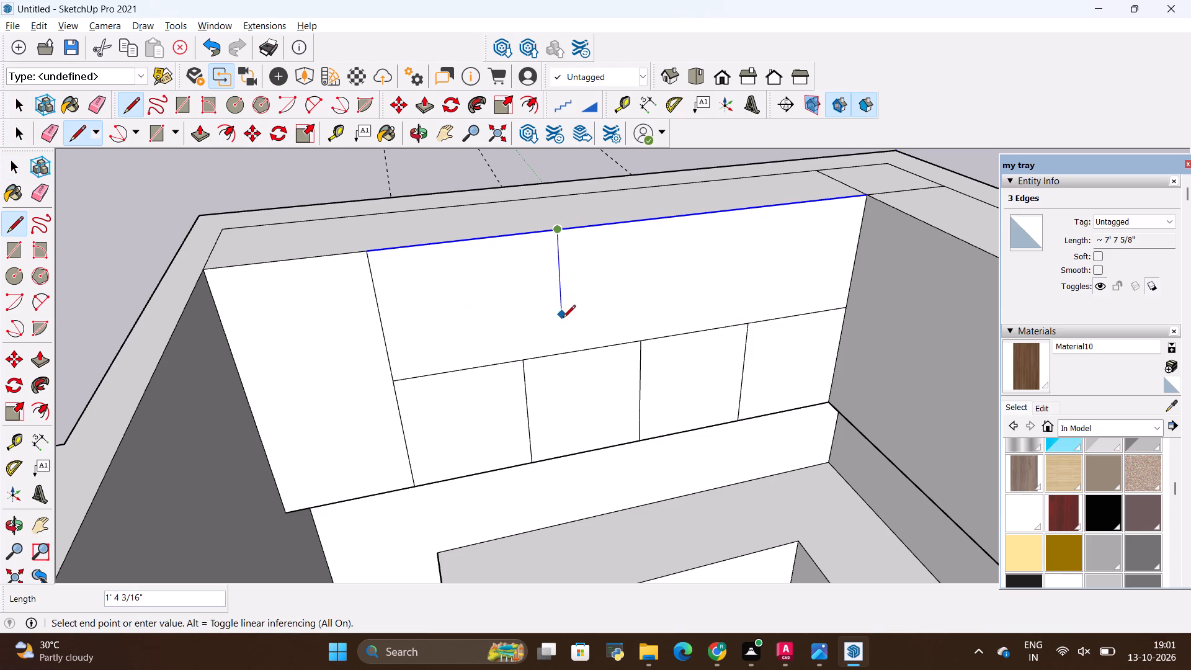
left_click(565, 356)
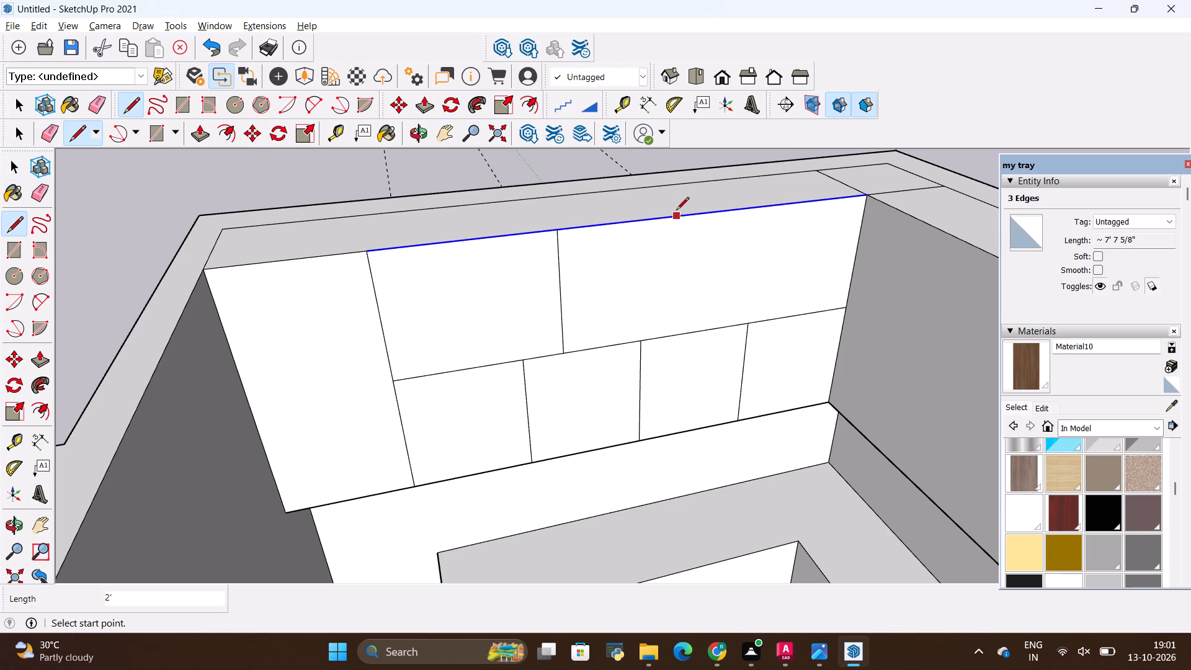
left_click(721, 208)
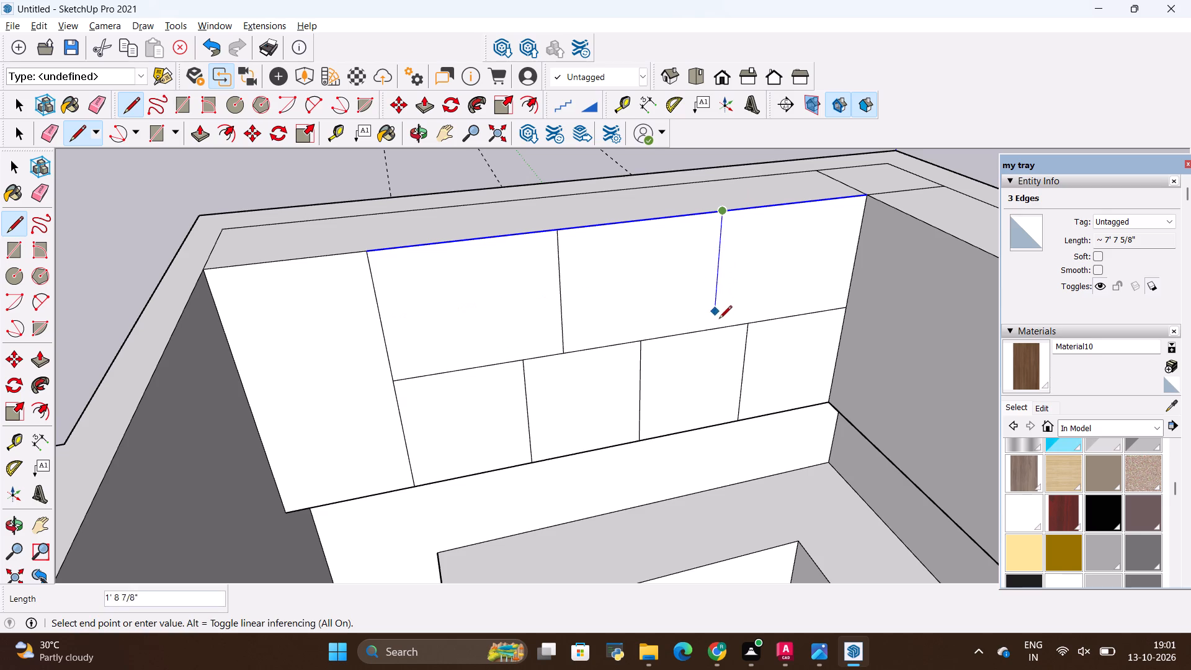
left_click(718, 324)
key("Escape")
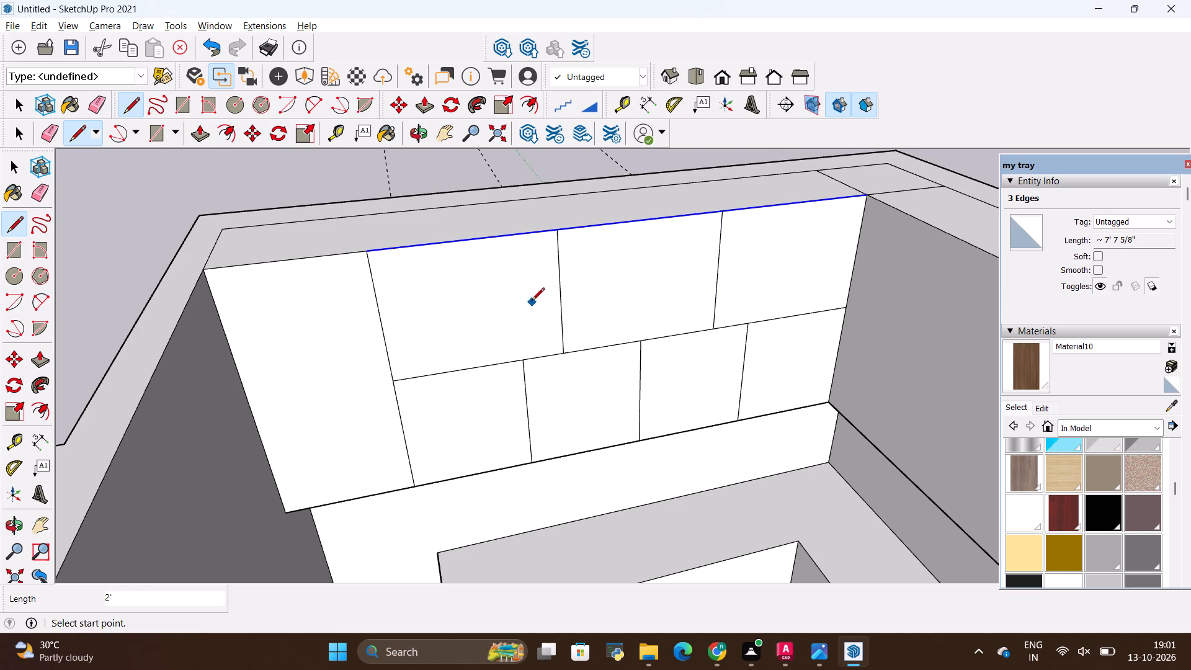
key("space")
left_click(532, 299)
Examine the frames around the lit glass-front units in the kitchen reference photo.
key("alt+Tab")
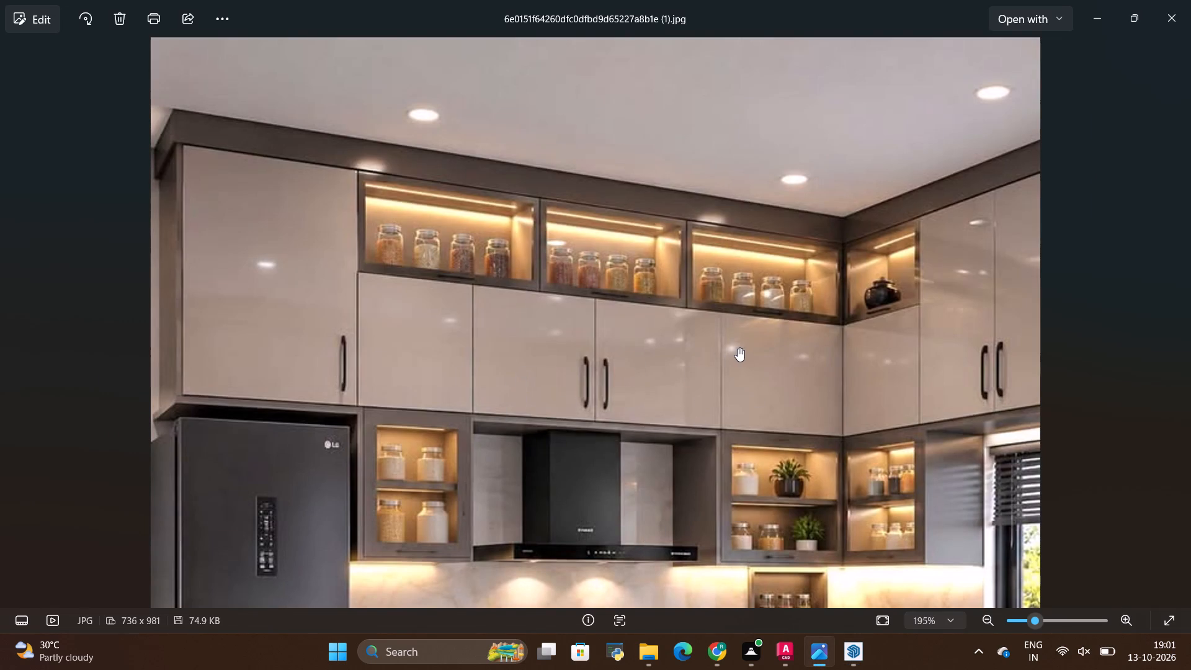
key("alt+Tab")
key("alt+Tab")
middle_click_drag(561, 344, 530, 396)
scroll(522, 239, "up", 7)
scroll(526, 297, "up", 3)
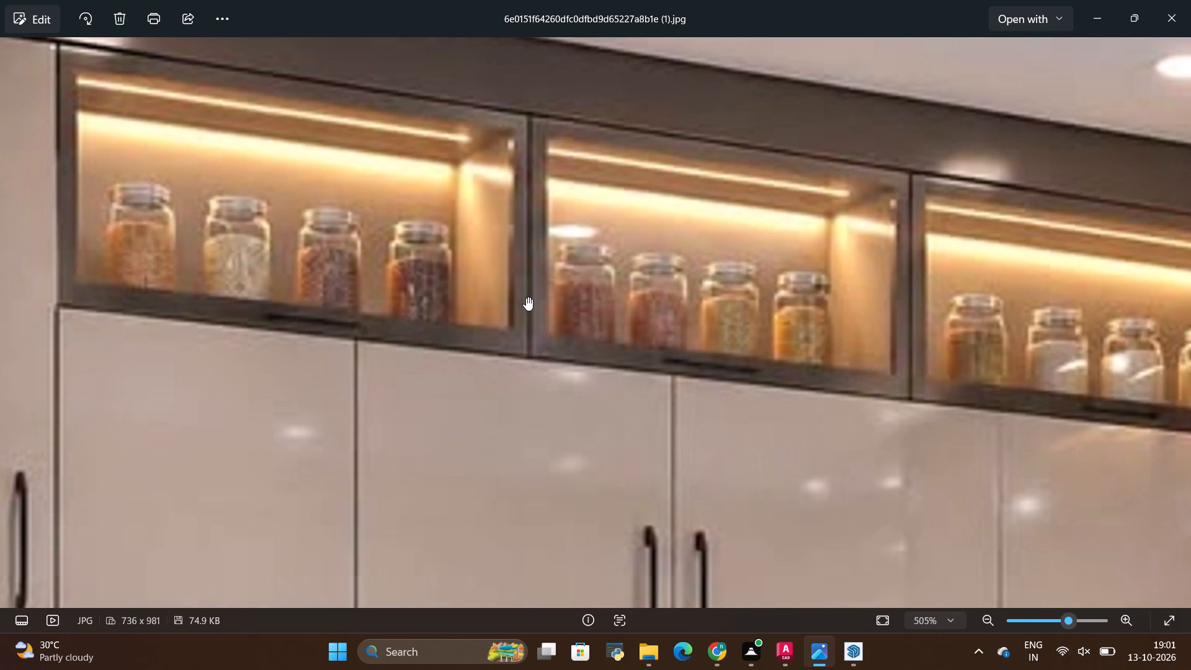
scroll(526, 297, "down", 4)
key("alt+Tab")
Offset the outline of the upper panel beside the full-height panel inward by 1" to form its frame.
scroll(492, 257, "up", 3)
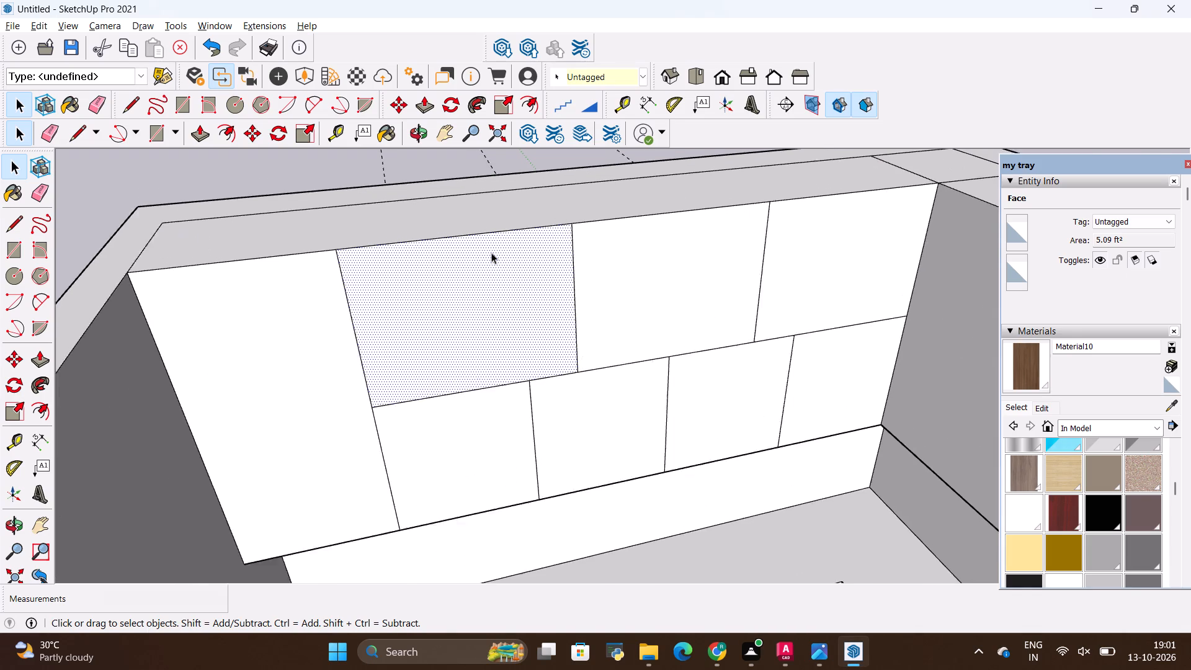
scroll(491, 252, "up", 1)
left_click(522, 100)
left_click(514, 208)
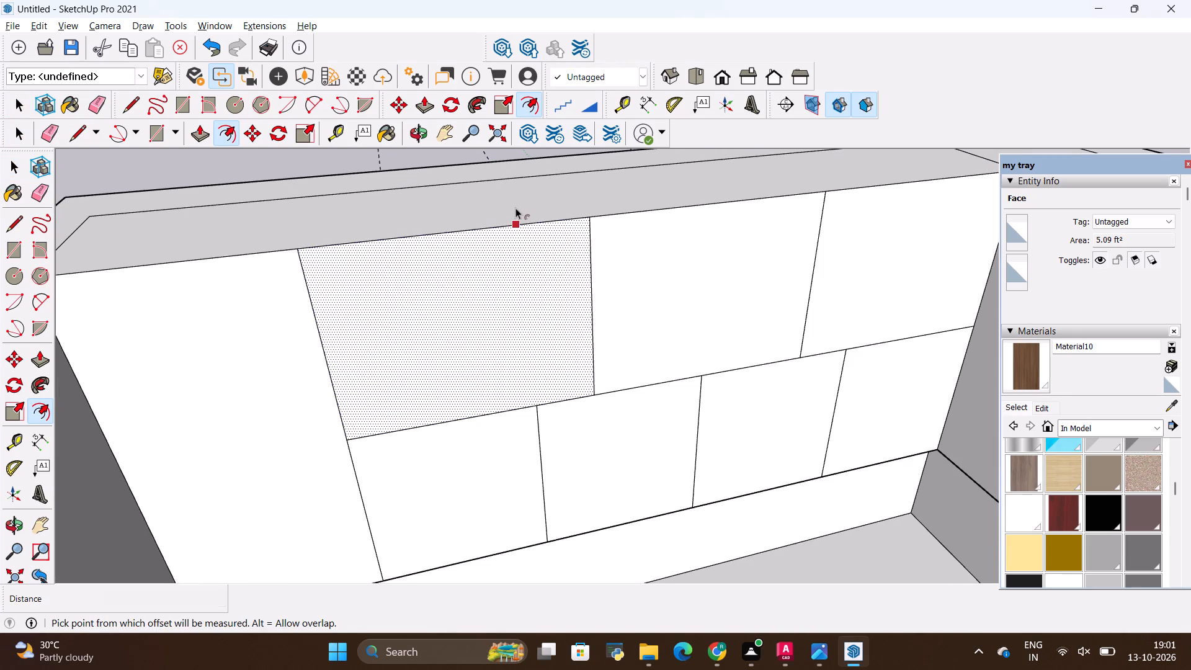
key("backslash")
key("BackSpace")
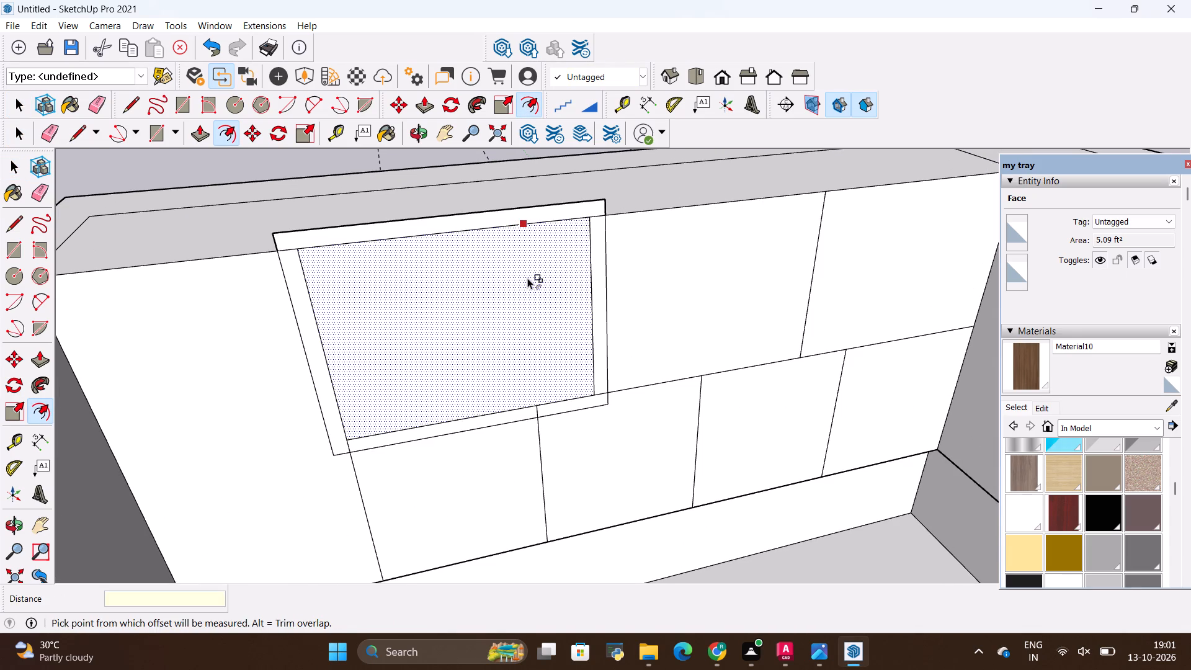
key("alt+BackSpace")
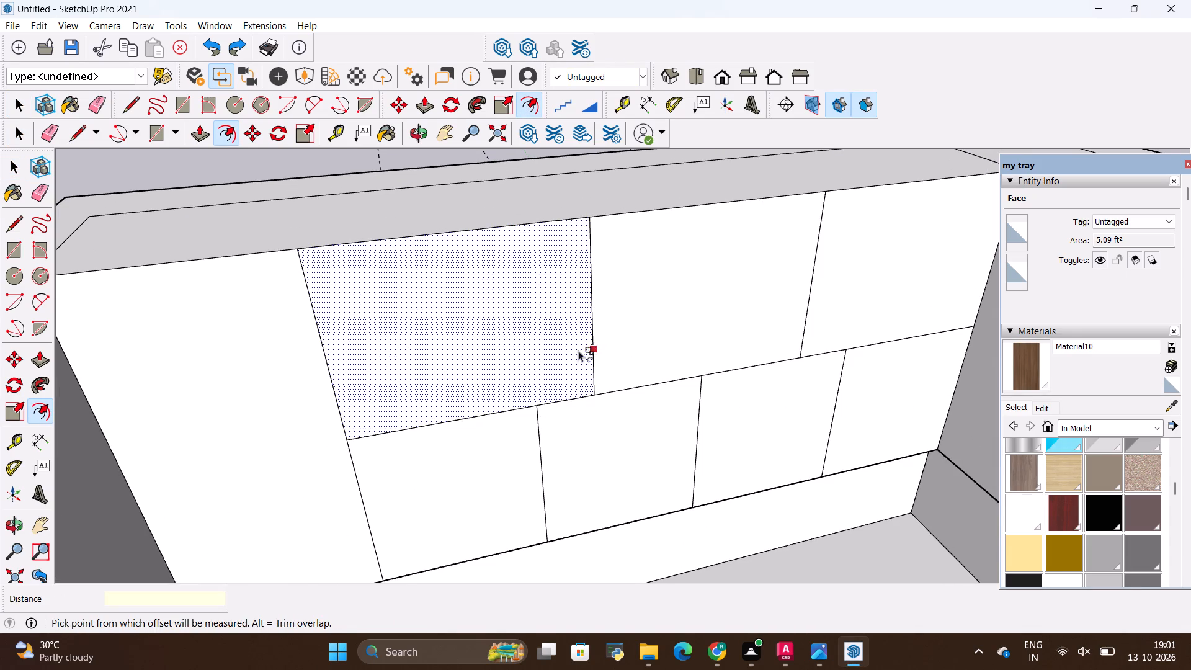
left_click(507, 341)
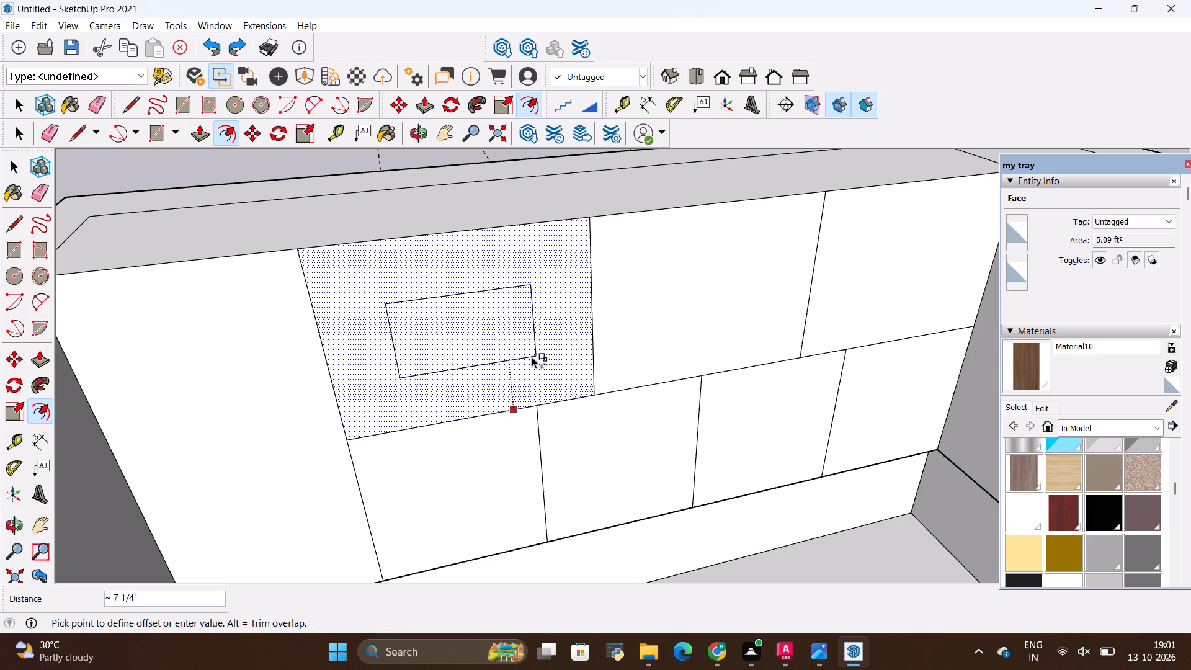
key("BackSpace")
type("1\"")
key("Return")
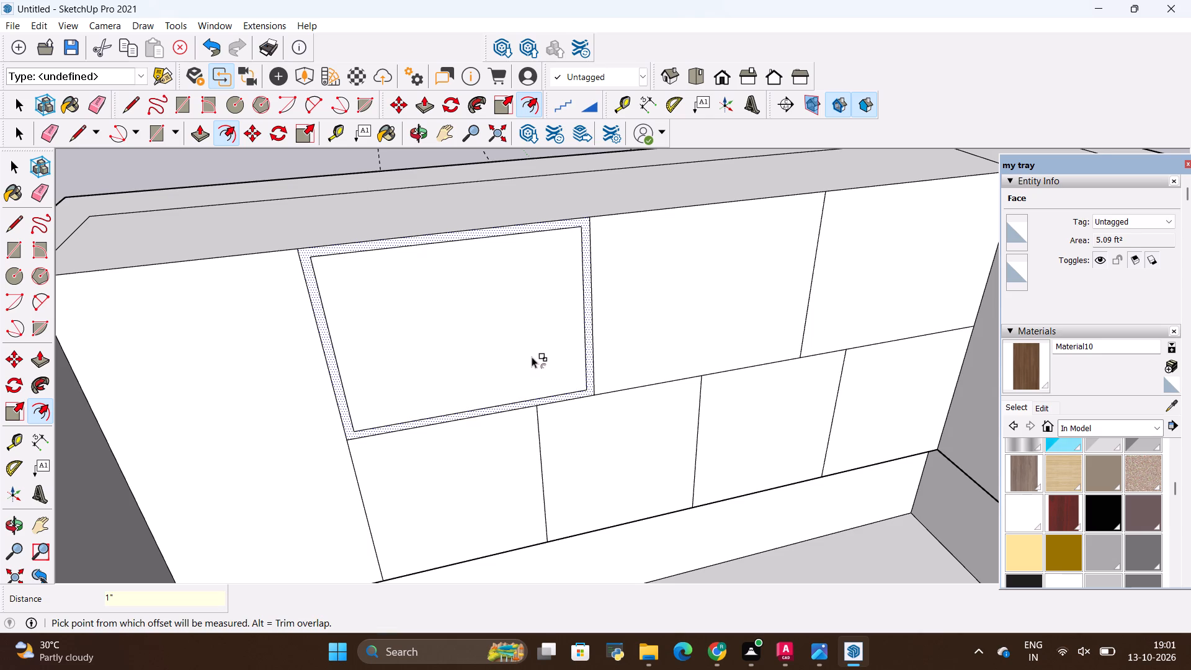
scroll(532, 357, "up", 1)
key("Escape")
Offset the outline of the middle upper panel inward by 1".
left_click(663, 267)
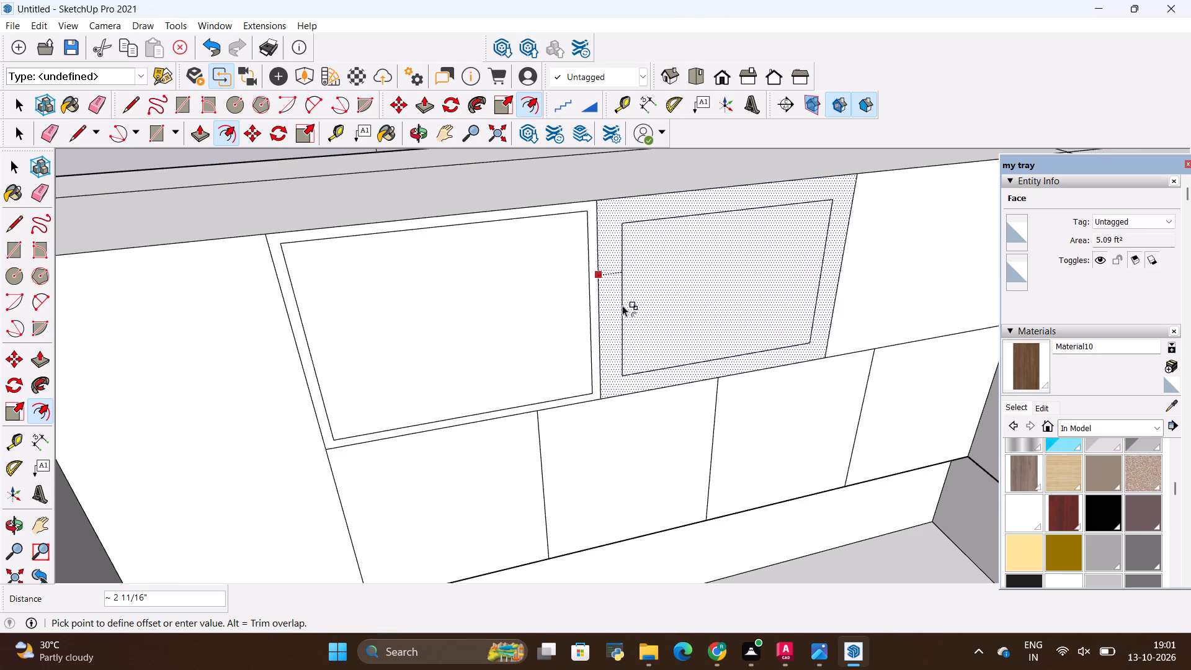
key("BackSpace")
key("1")
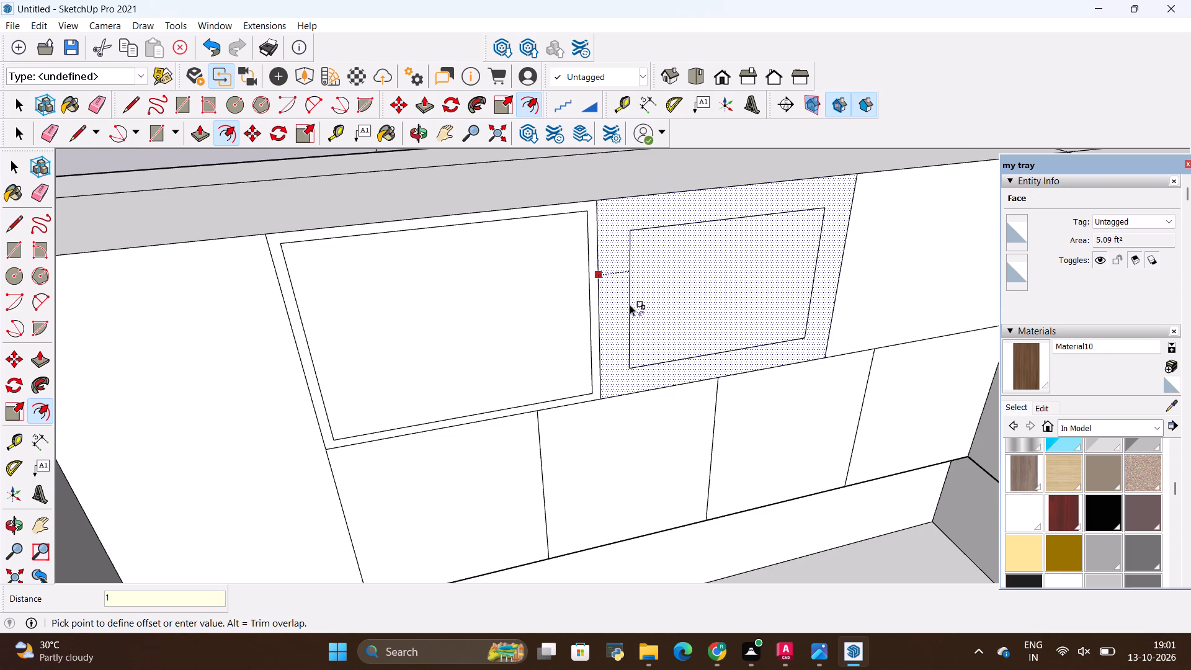
key("shift+quotedbl")
key("Return")
key("Escape")
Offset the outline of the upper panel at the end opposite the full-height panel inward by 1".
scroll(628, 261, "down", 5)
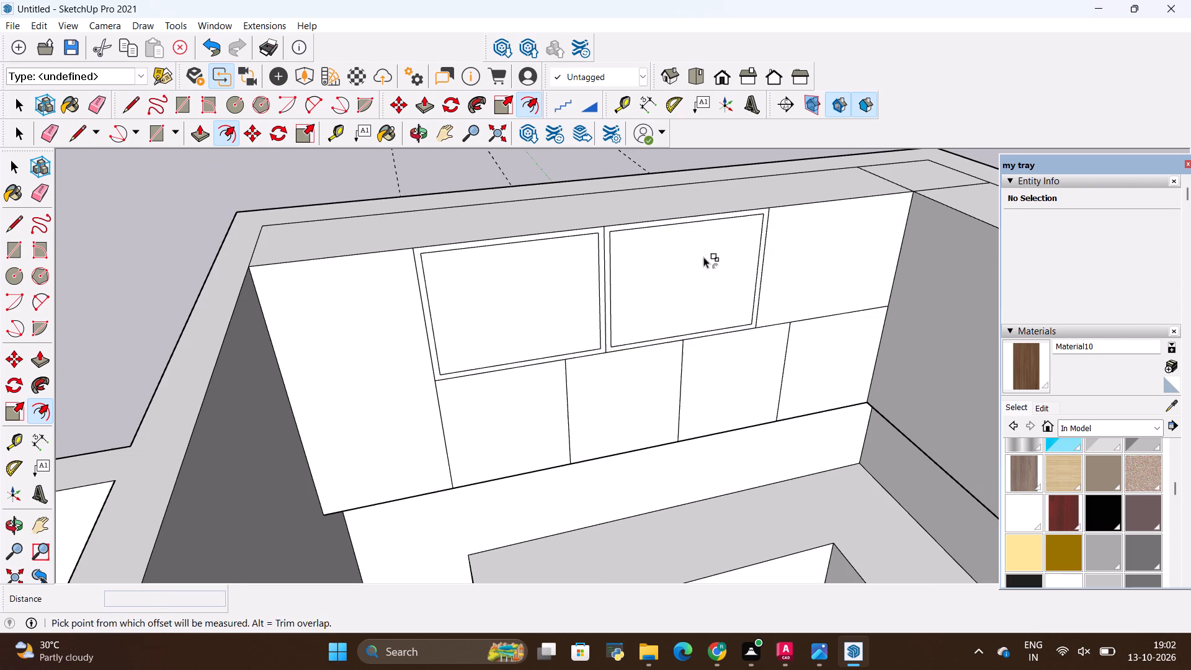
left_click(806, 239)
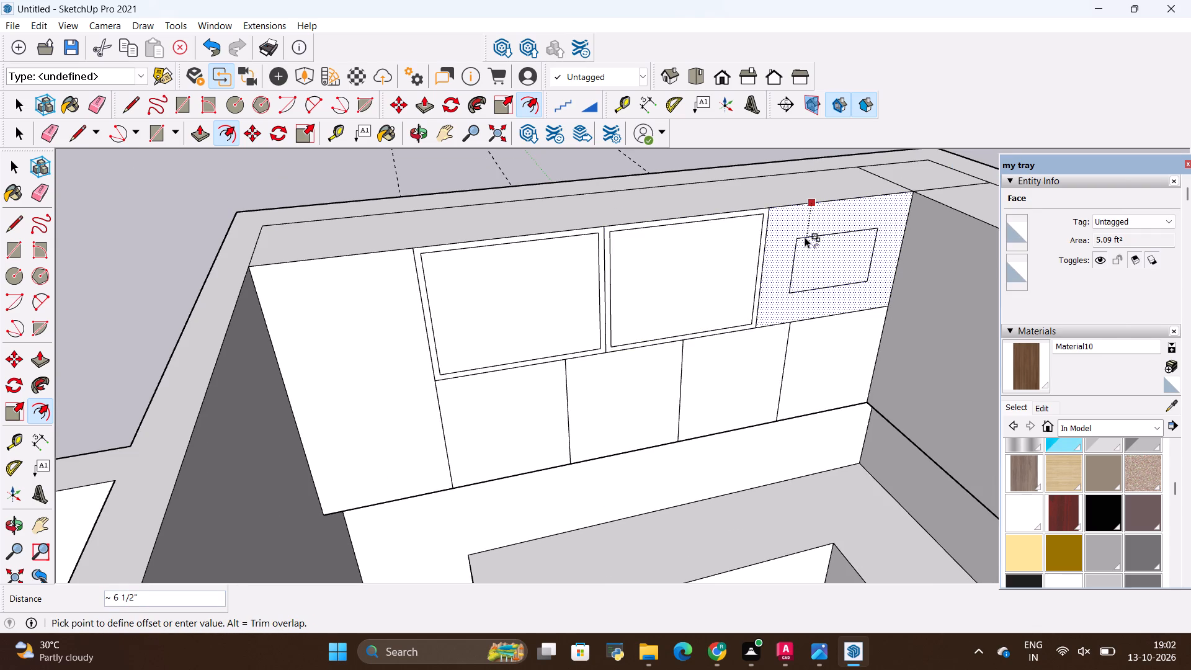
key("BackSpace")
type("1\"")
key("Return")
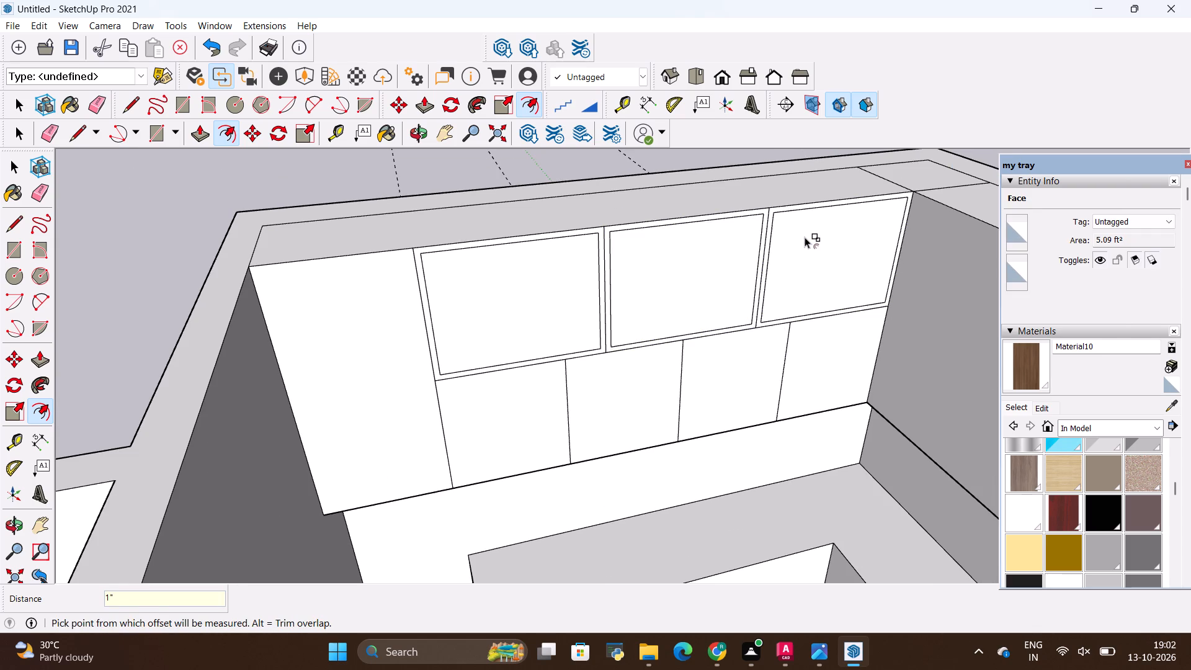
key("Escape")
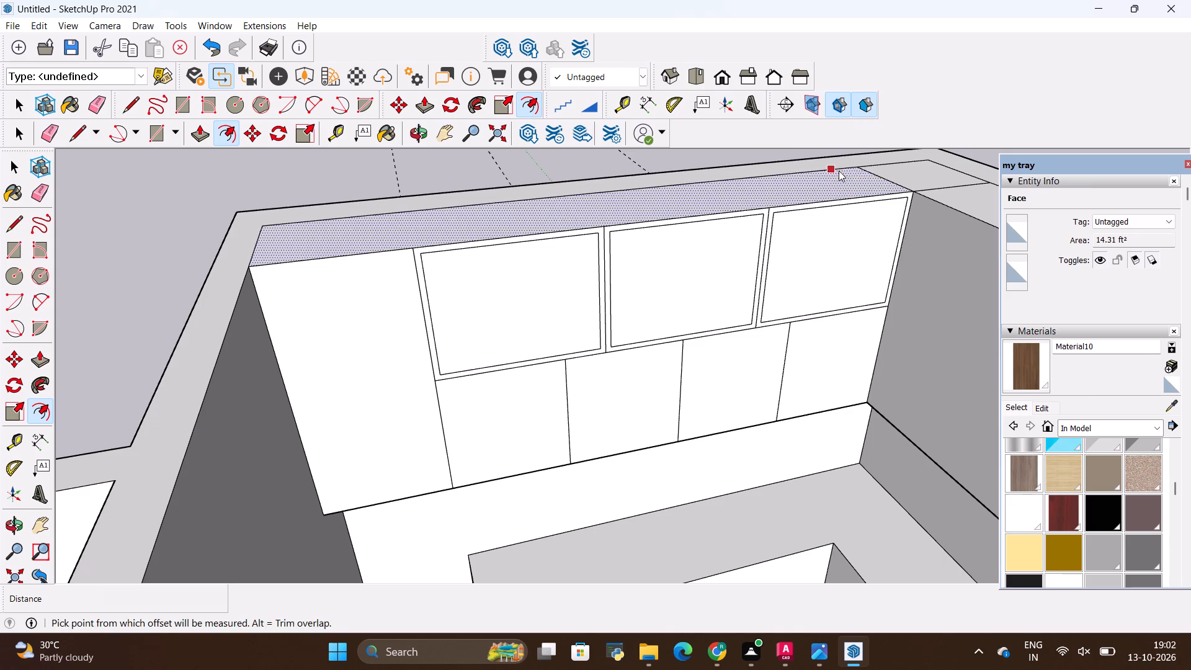
Check the glass-front frames in the kitchen reference photo and undo the three inward frame offsets on the upper panels.
key("alt+Tab")
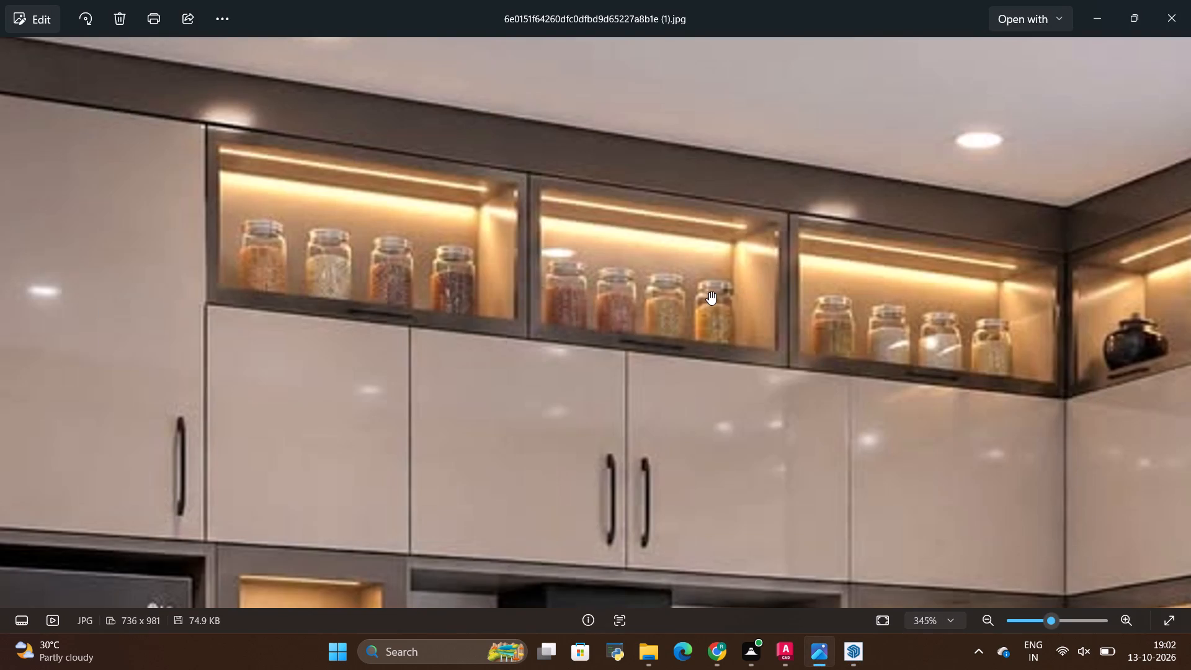
key("alt+Tab")
scroll(624, 258, "up", 4)
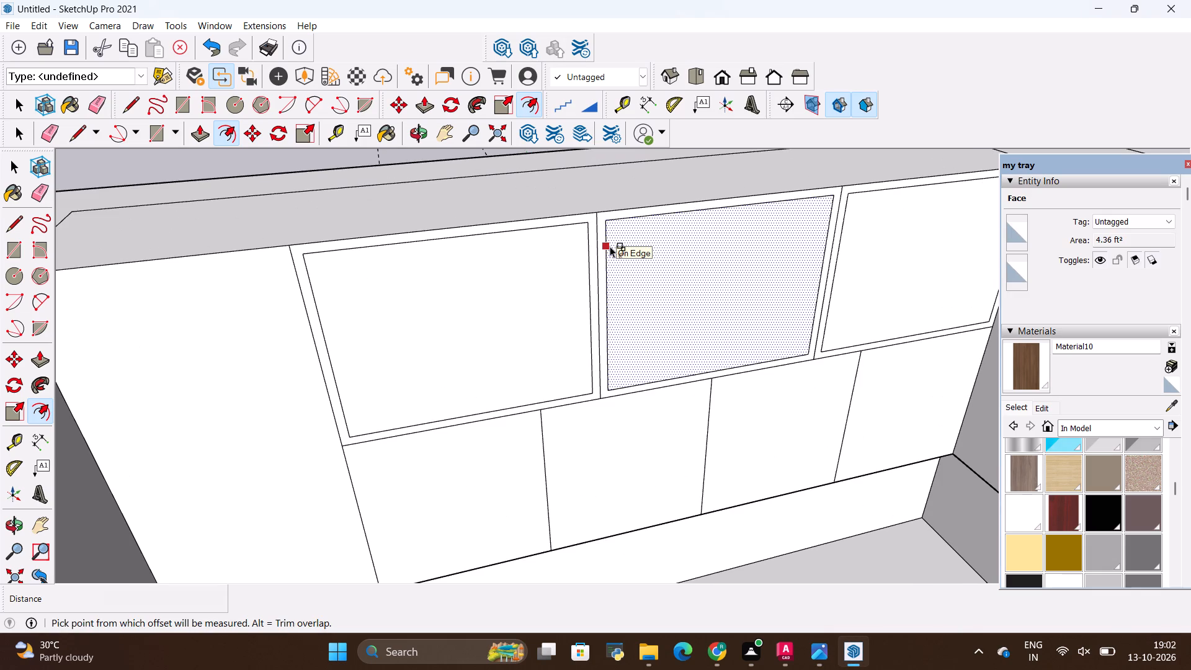
scroll(584, 261, "down", 2)
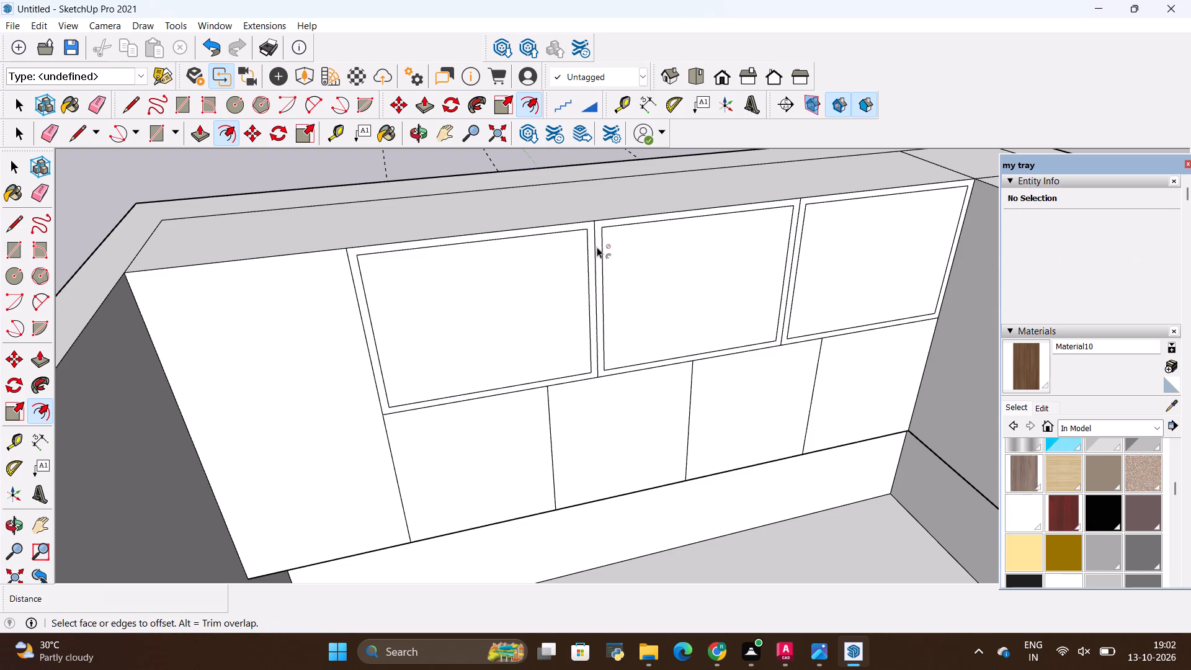
key("alt+BackSpace")
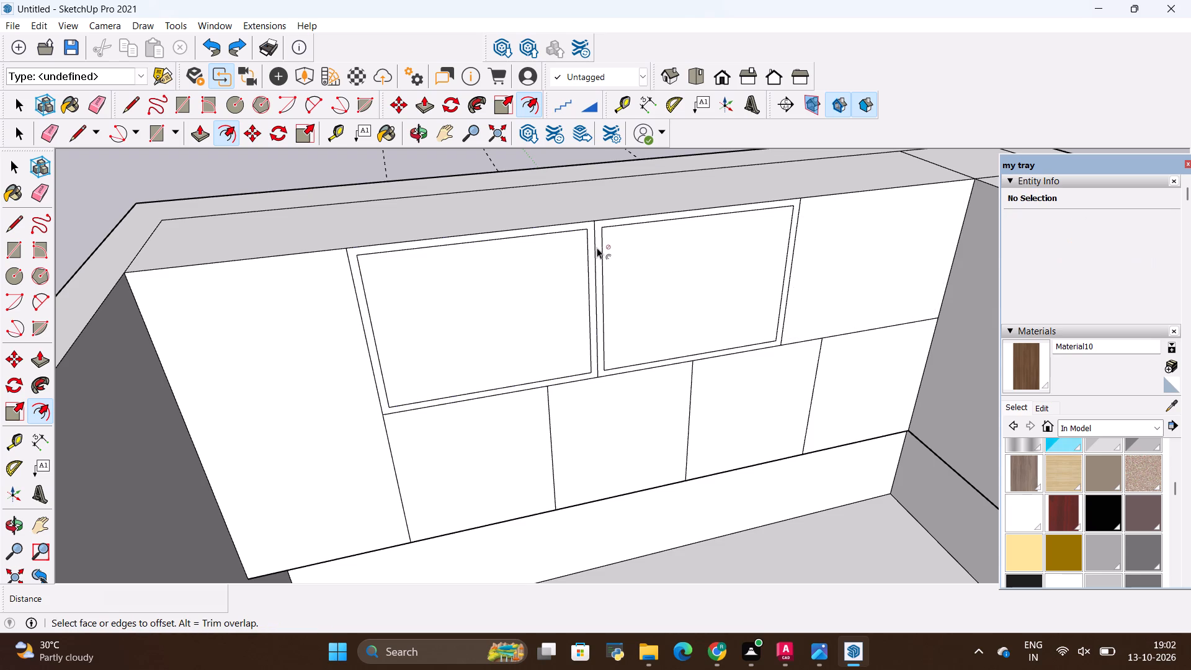
key("alt+BackSpace")
key("alt+BackSpace")
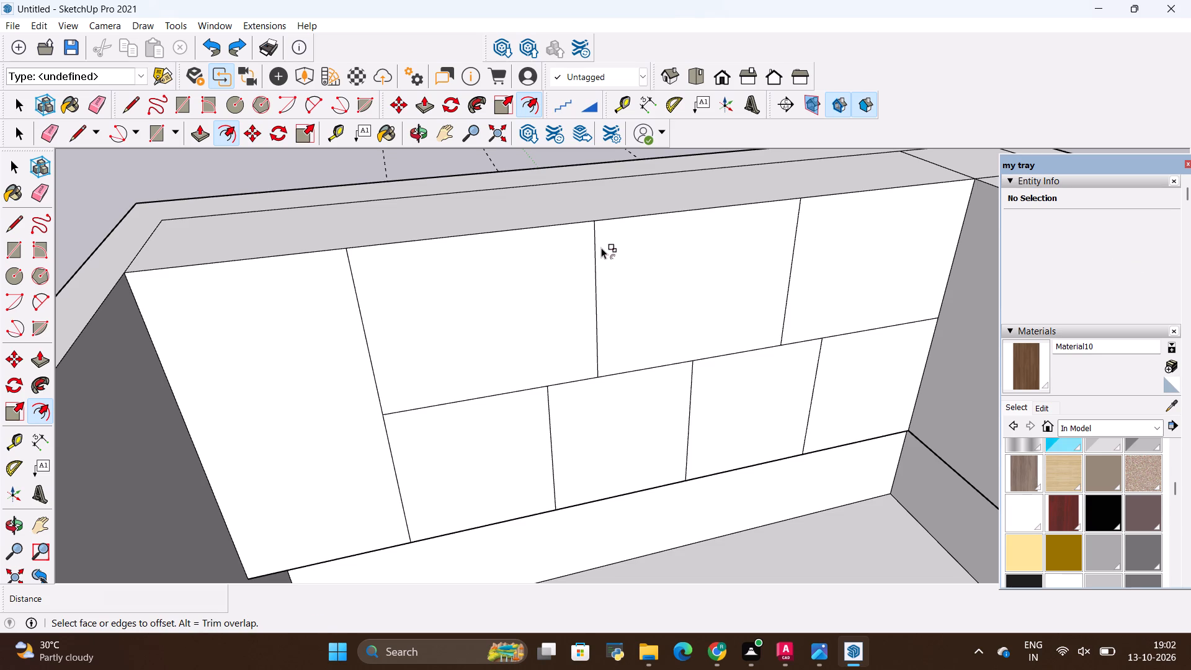
Place horizontal guides 1" below the cabinet front's top edge and 1" above the horizontal divider under the upper panels.
key("t")
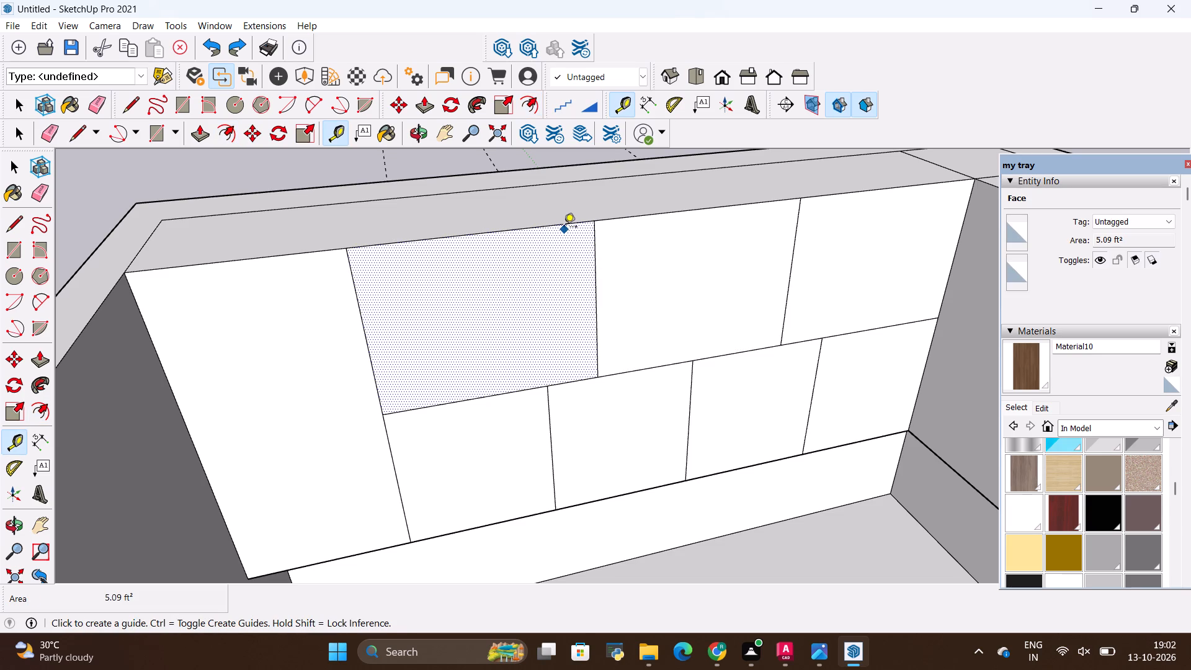
left_click(563, 226)
key("BackSpace")
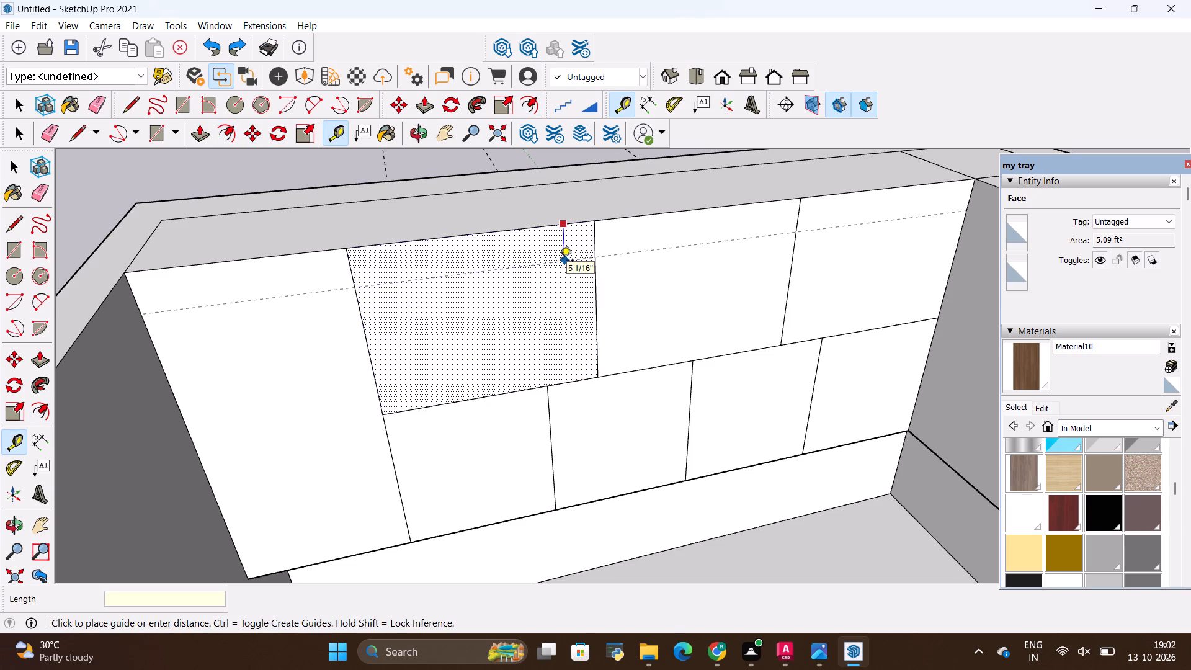
type("1\"")
key("Return")
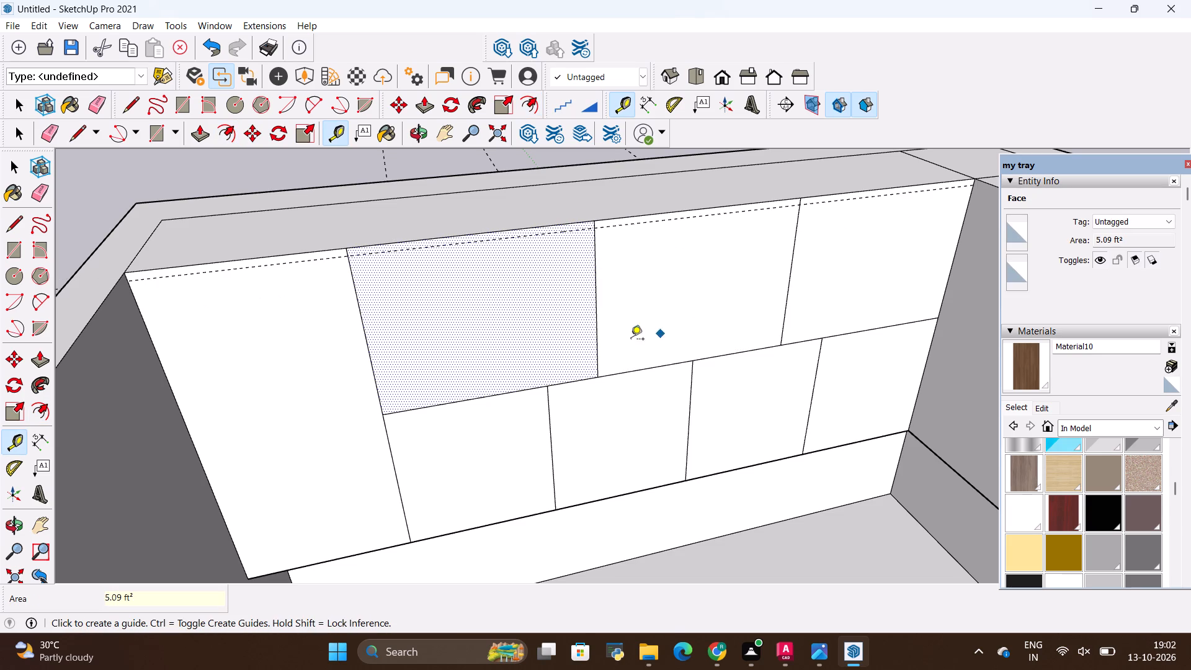
left_click(578, 383)
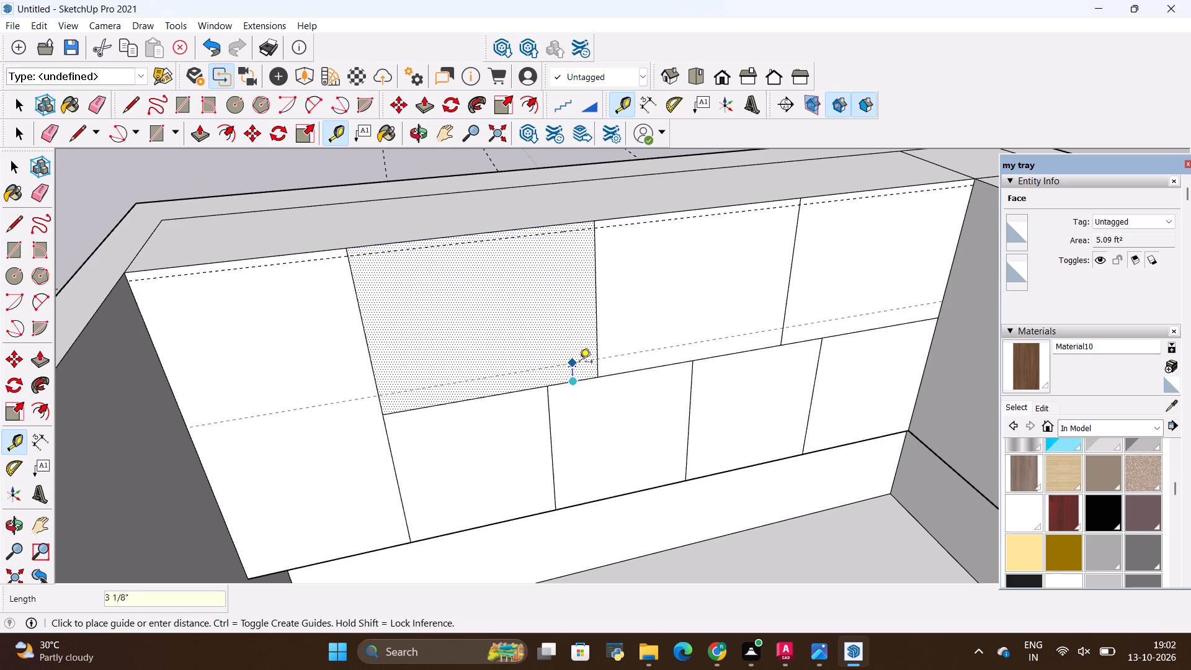
key("BackSpace")
type("1\"")
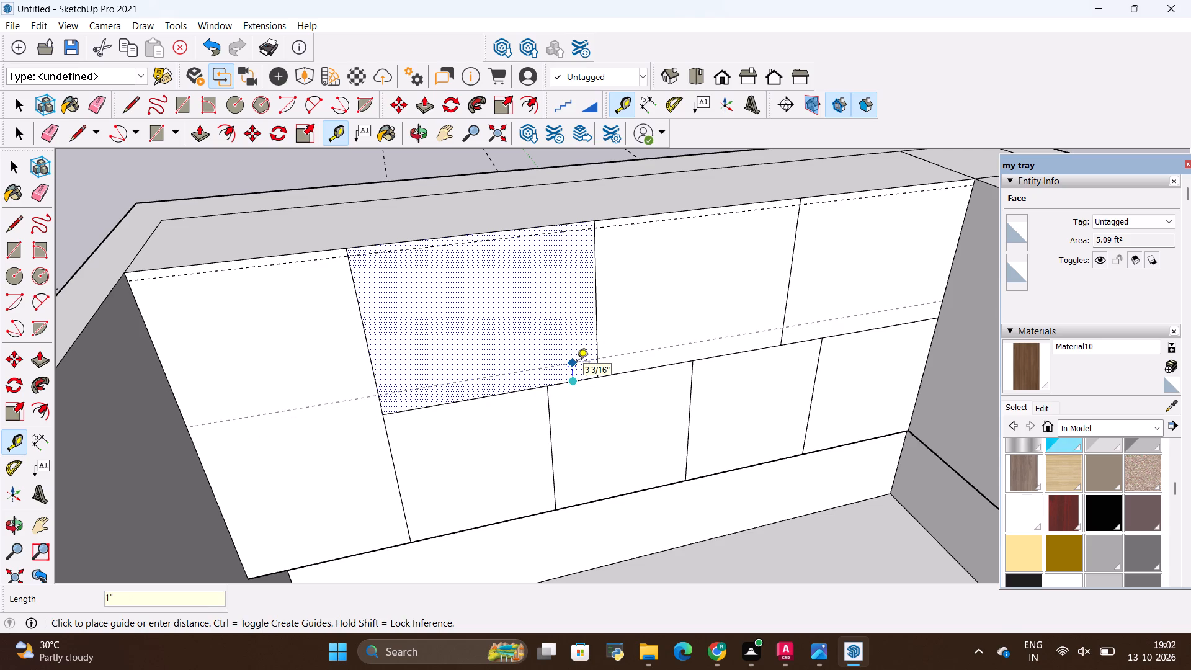
key("Return")
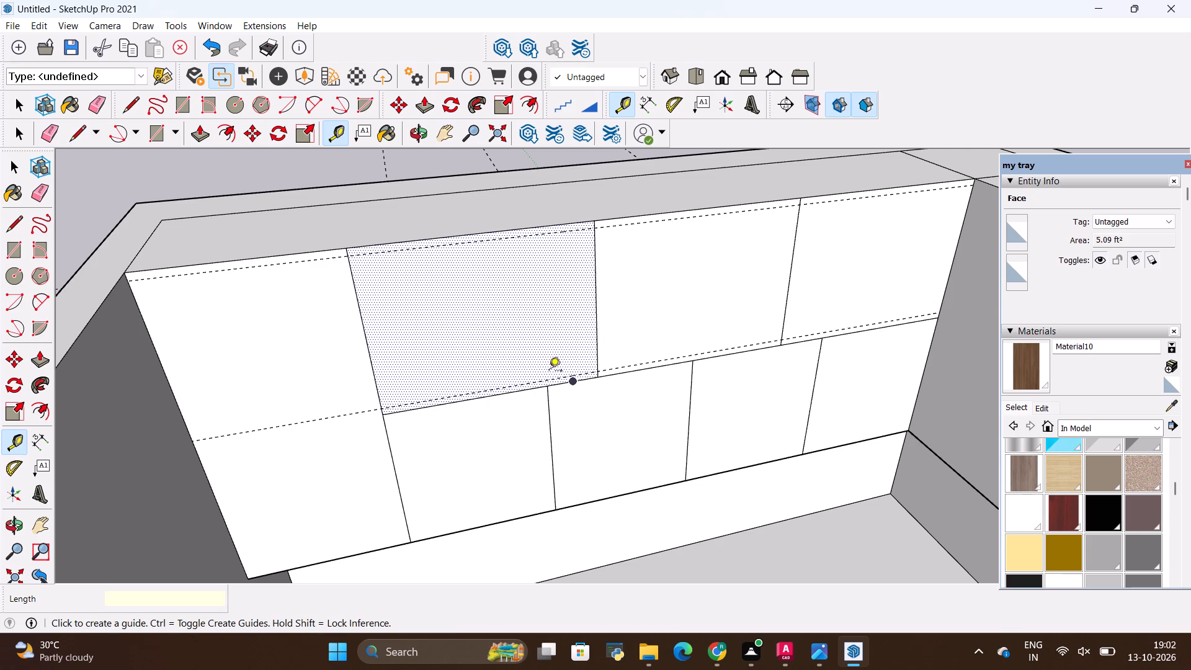
Place vertical guides 1" inside the two outer side edges of the upper glass-front panel row.
middle_click_drag(552, 383, 512, 377)
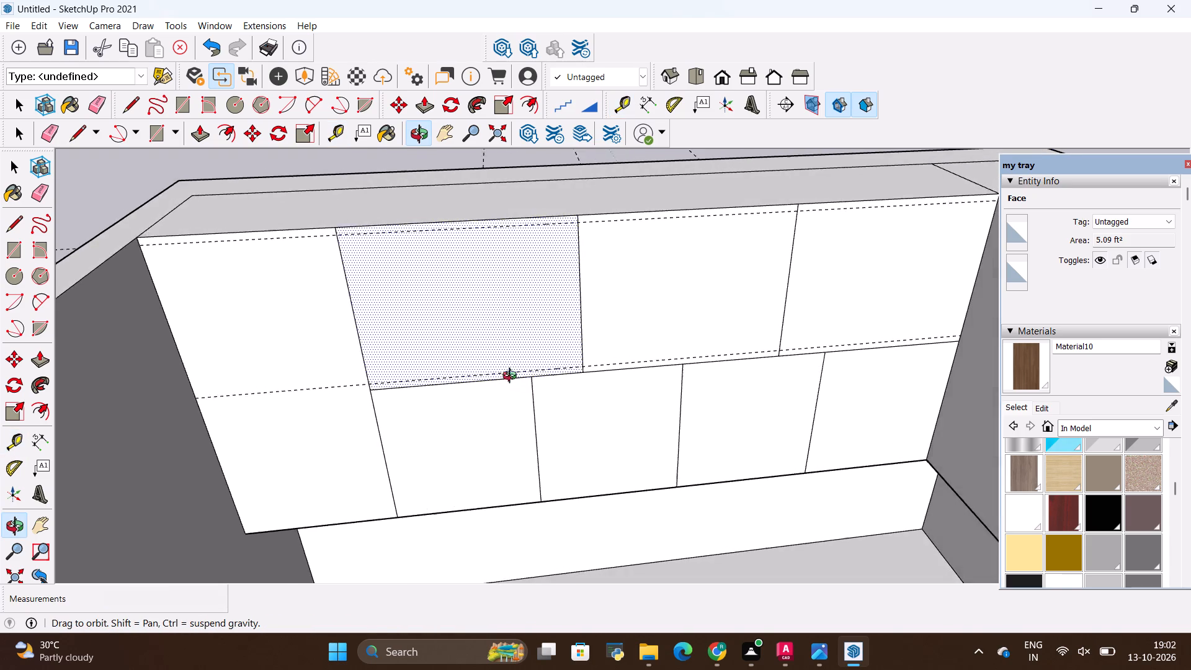
middle_click_drag(512, 377, 546, 383)
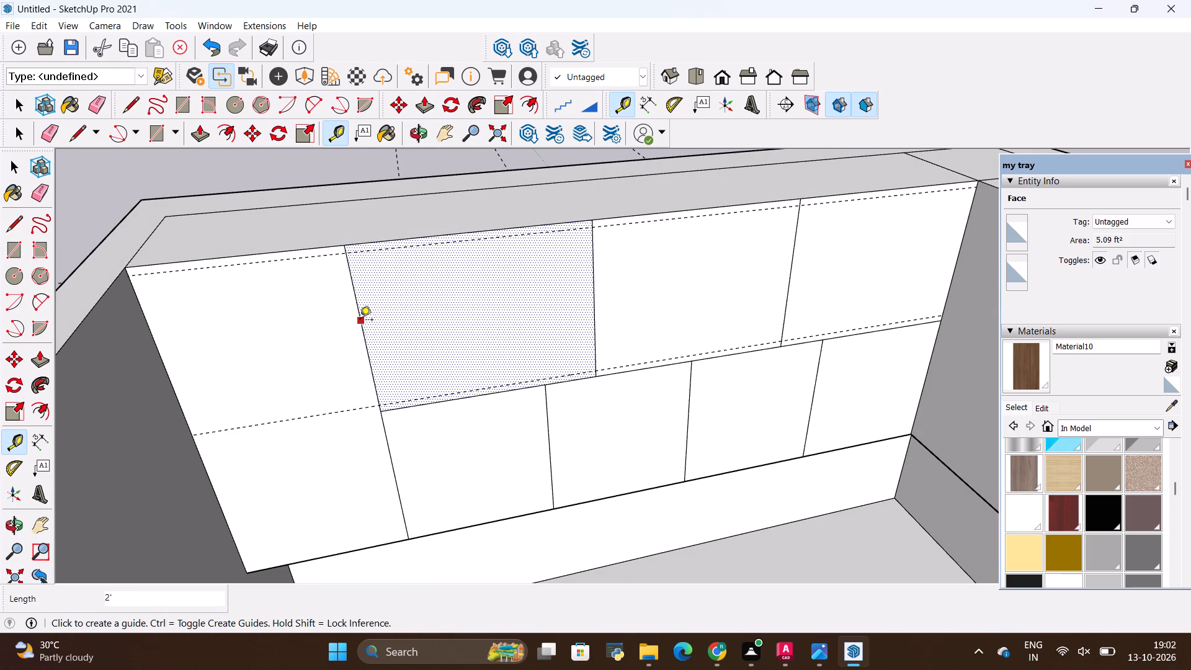
left_click(360, 321)
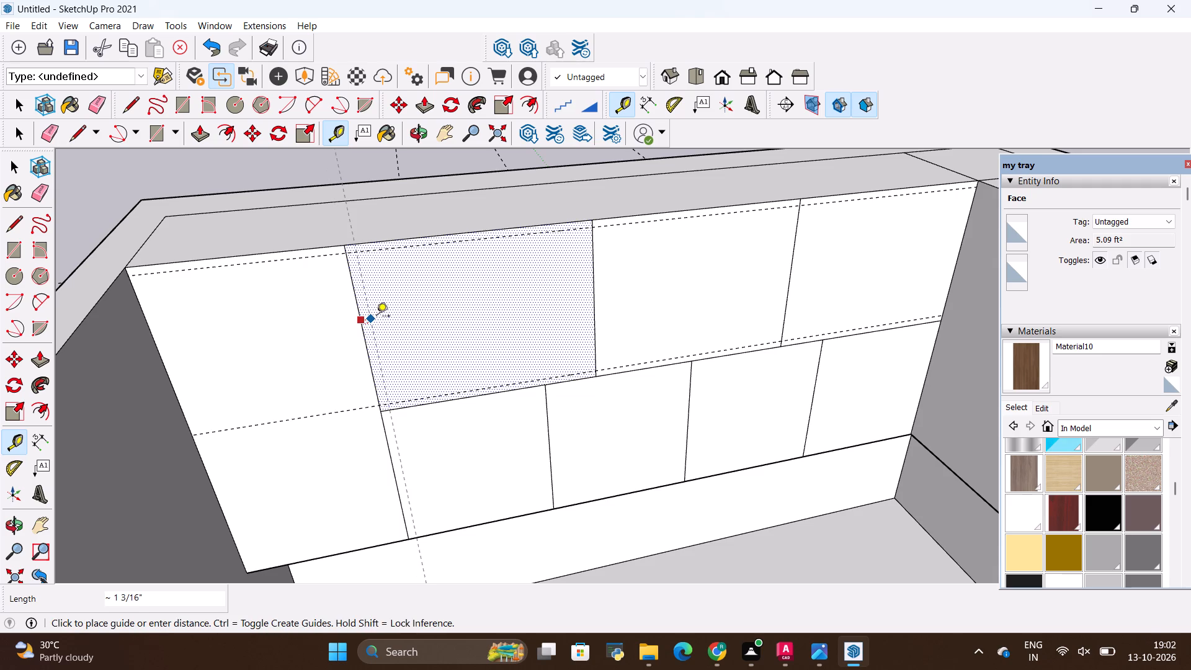
key("BackSpace")
type("1\"")
key("Return")
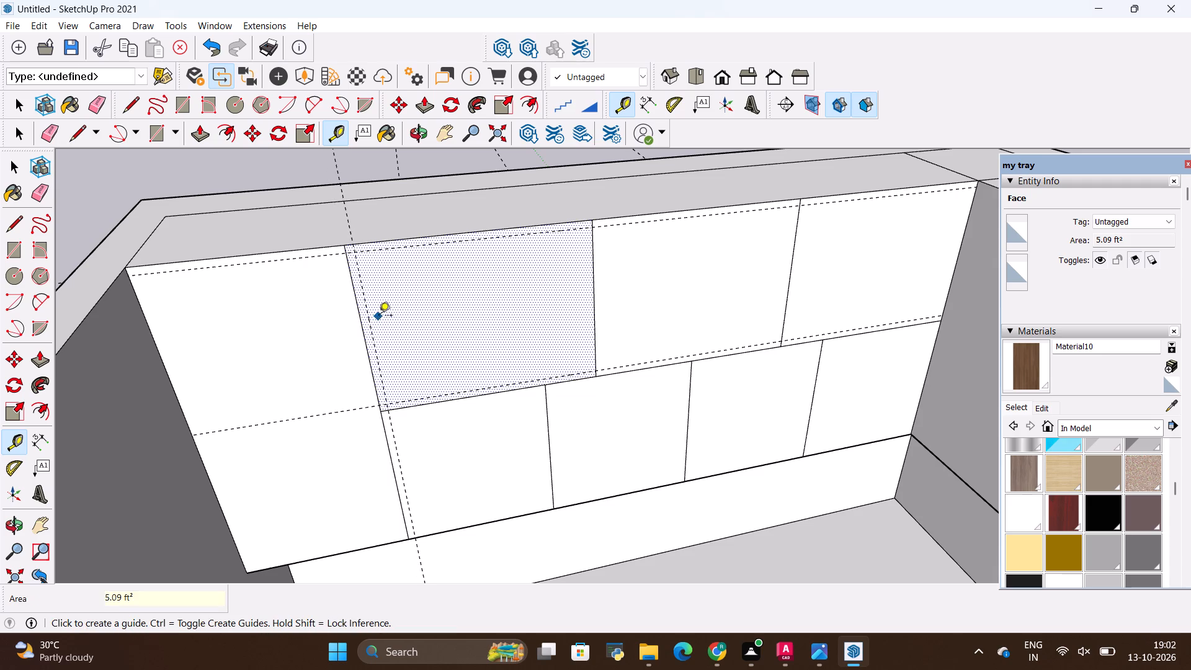
scroll(529, 292, "down", 2)
scroll(882, 216, "up", 1)
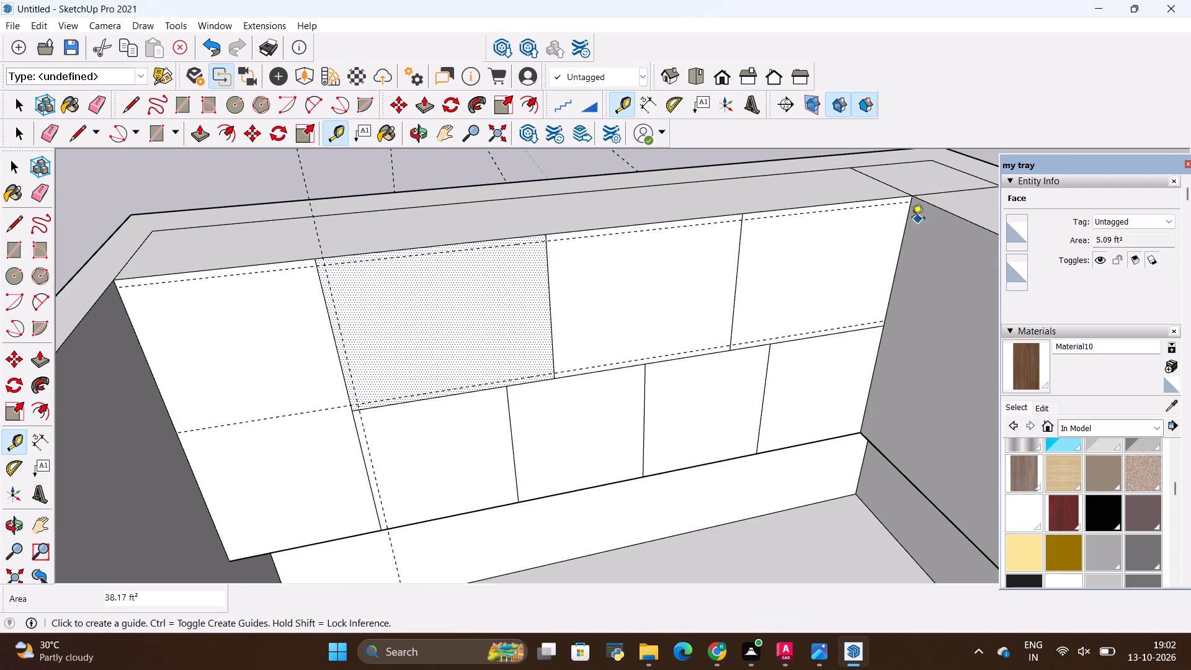
left_click(906, 219)
key("BackSpace")
type("1\"")
key("Return")
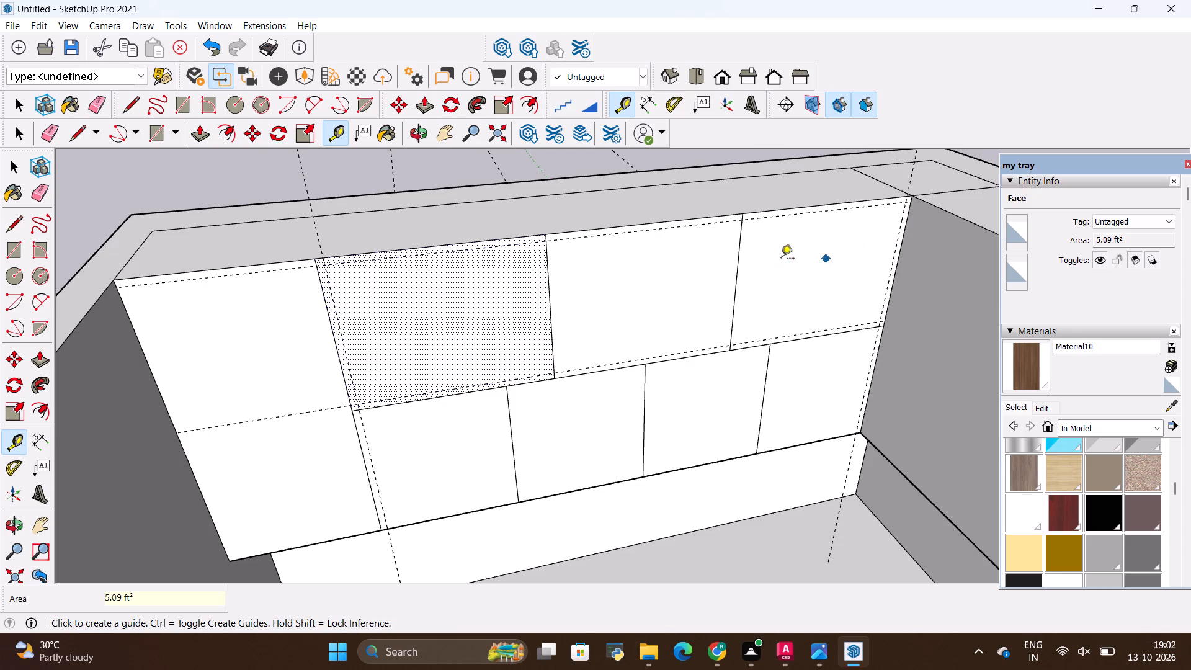
Place vertical guides 0.5" on each side of the line dividing the middle upper panel from the one beside the full-height panel.
scroll(640, 267, "up", 3)
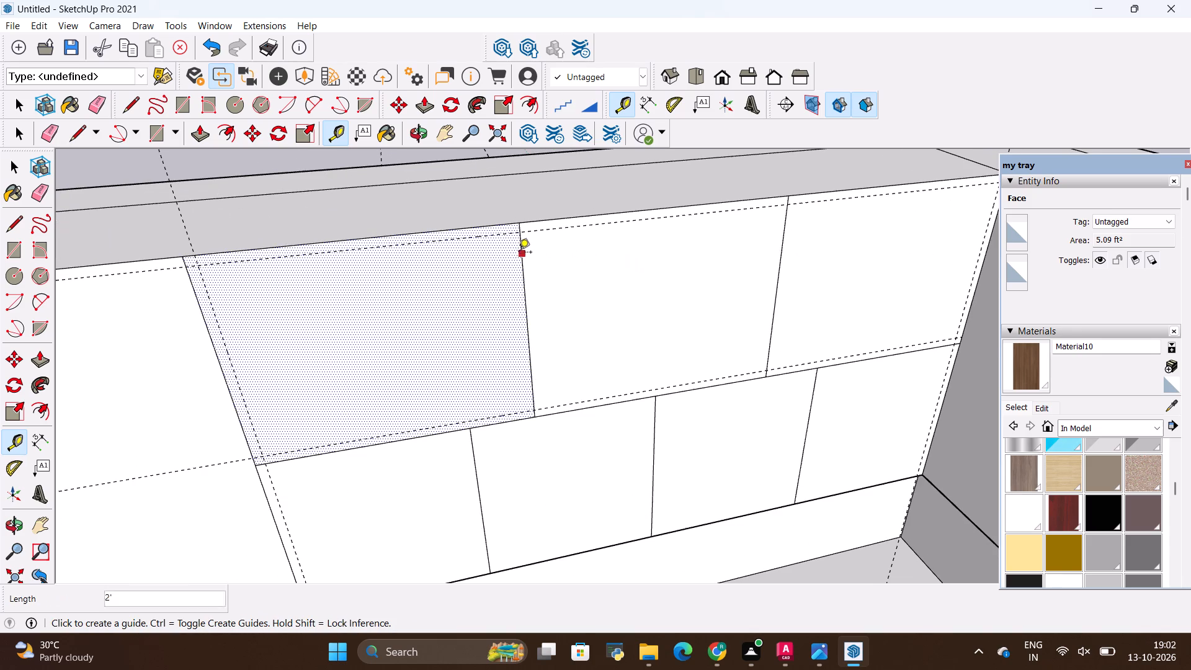
scroll(519, 252, "up", 1)
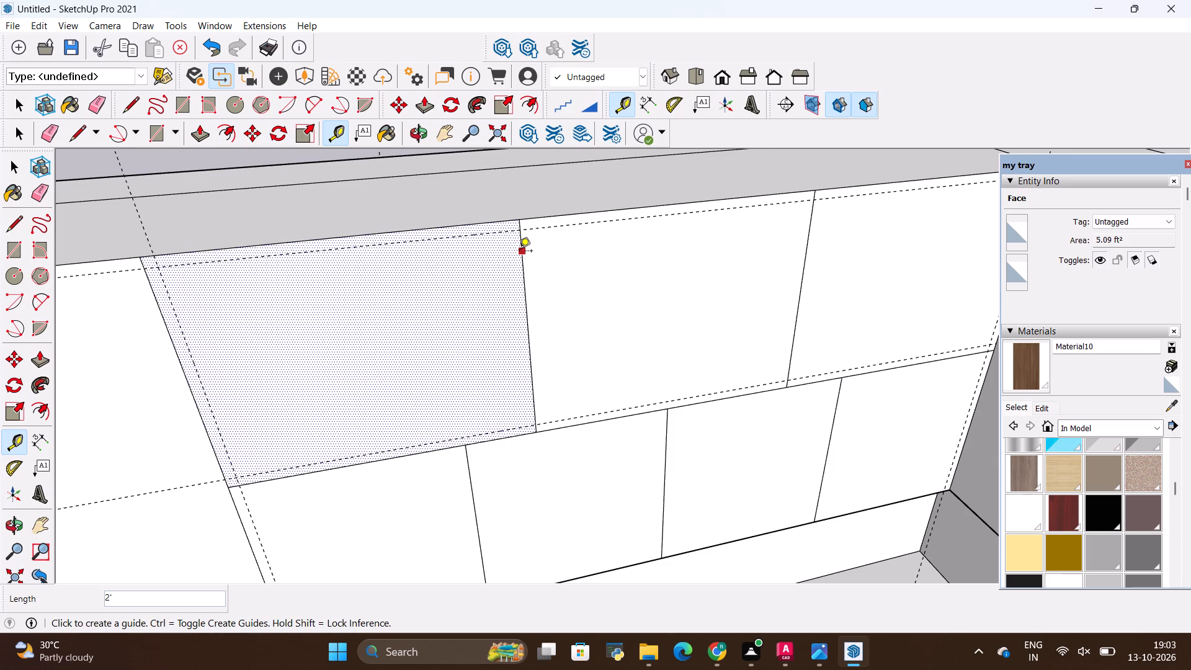
left_click(519, 252)
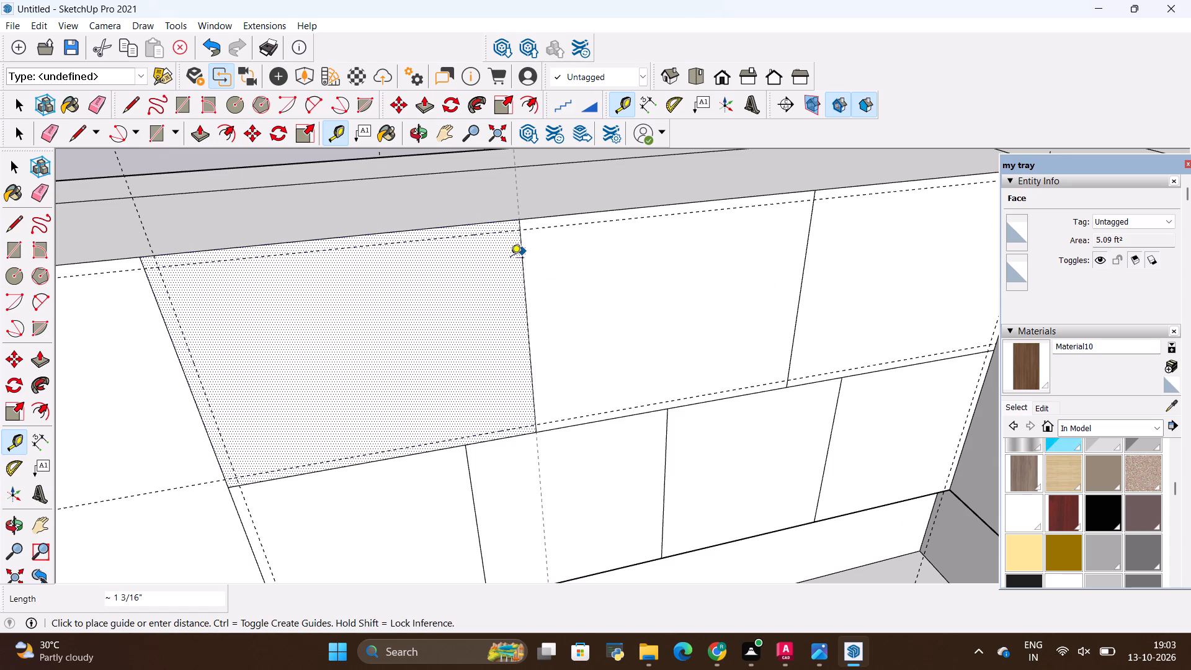
key("BackSpace")
type(".5")
key("shift+quotedbl")
key("Return")
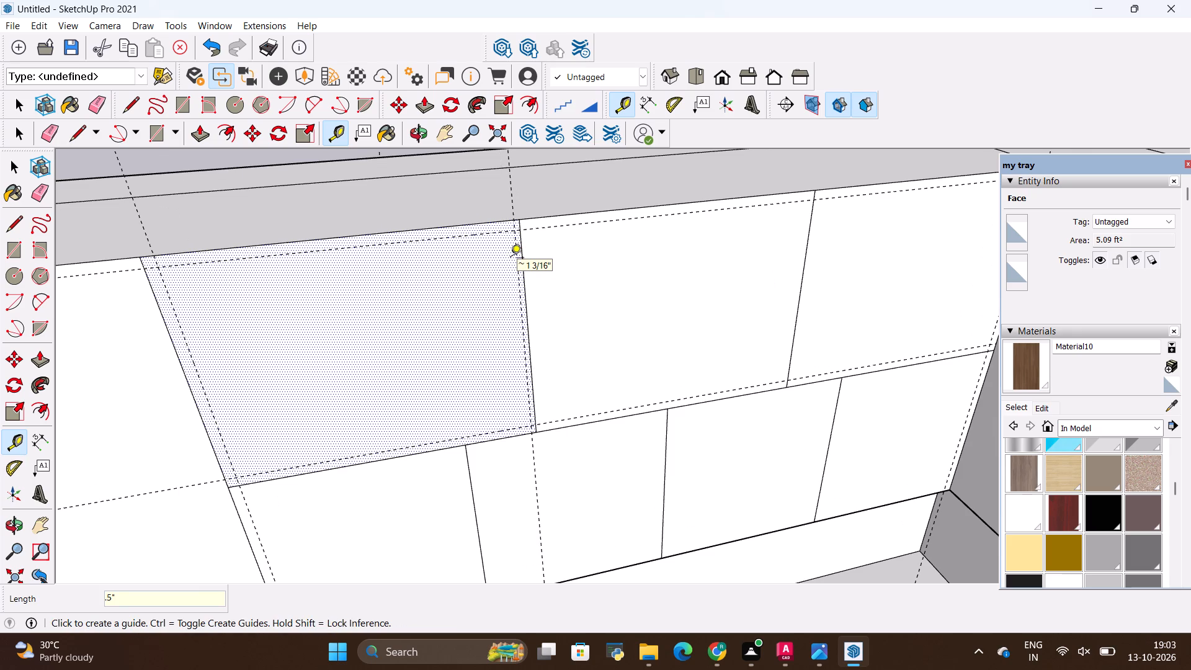
left_click(521, 242)
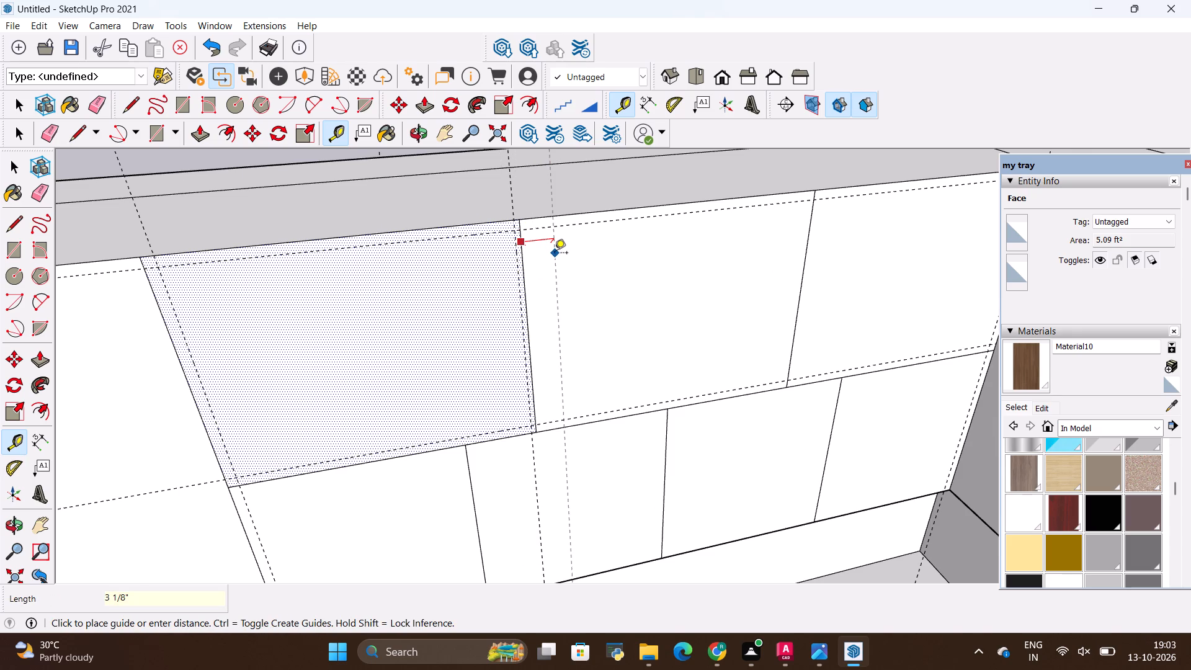
key("BackSpace")
key("period")
key("5")
key("shift+quotedbl")
key("Return")
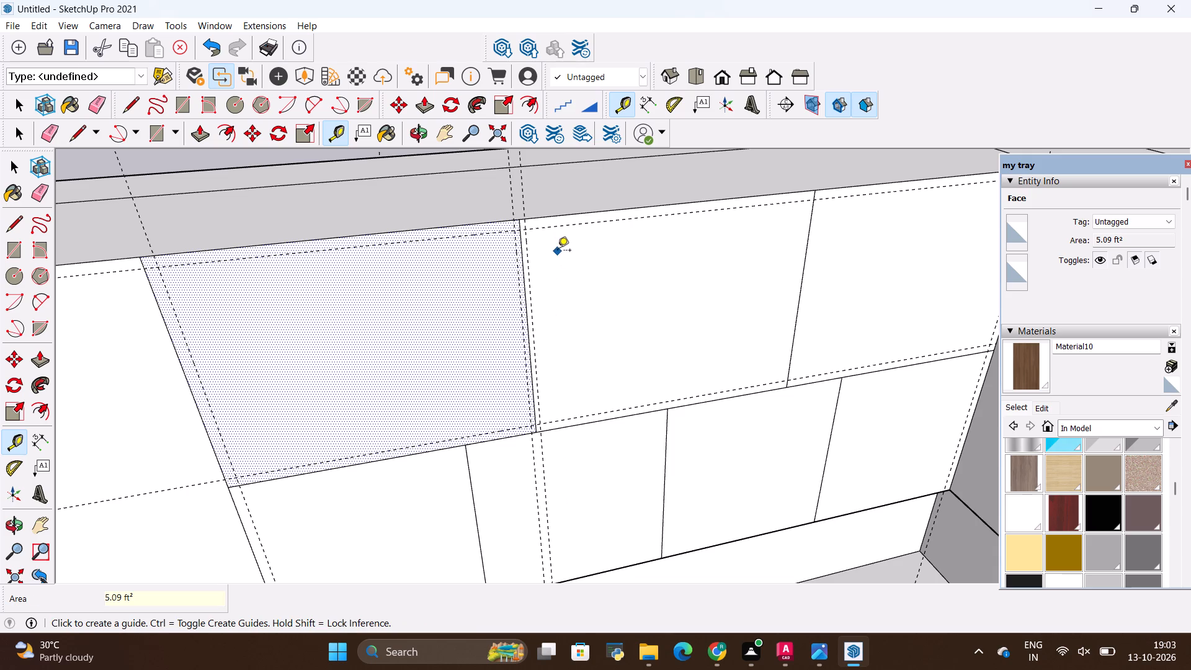
Place a vertical guide 0.5" from the line between the middle and end upper panels, on the middle panel's side.
scroll(547, 251, "down", 4)
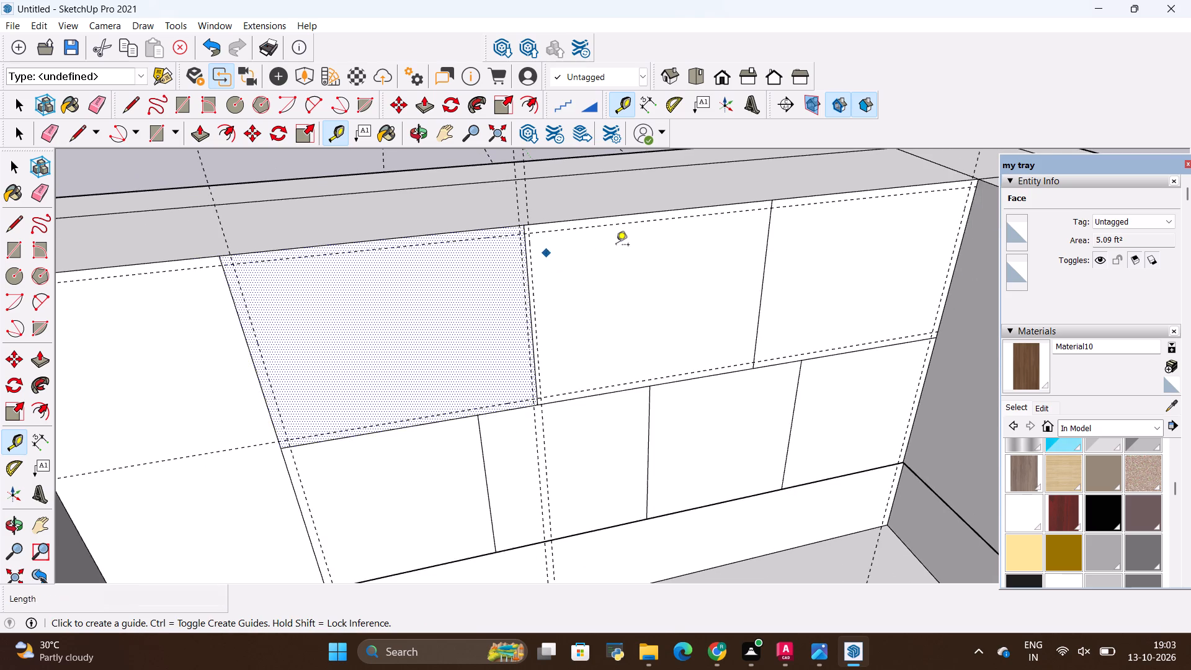
scroll(744, 218, "up", 7)
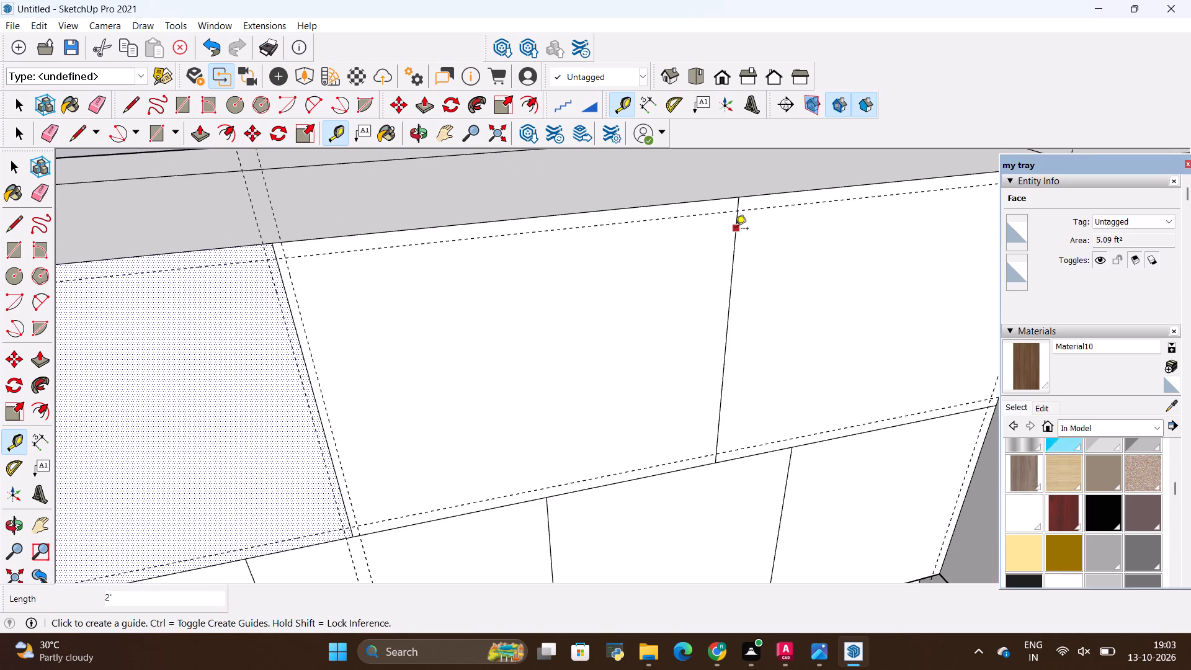
left_click(736, 231)
key("BackSpace")
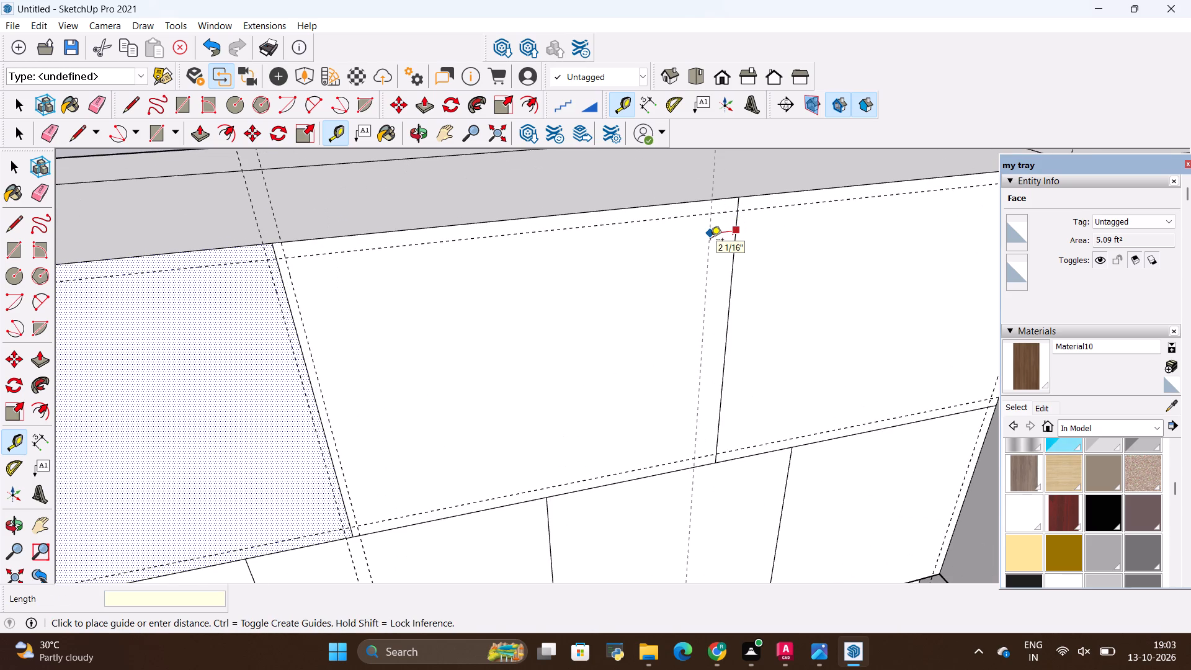
key("period")
key("5")
key("shift+quotedbl")
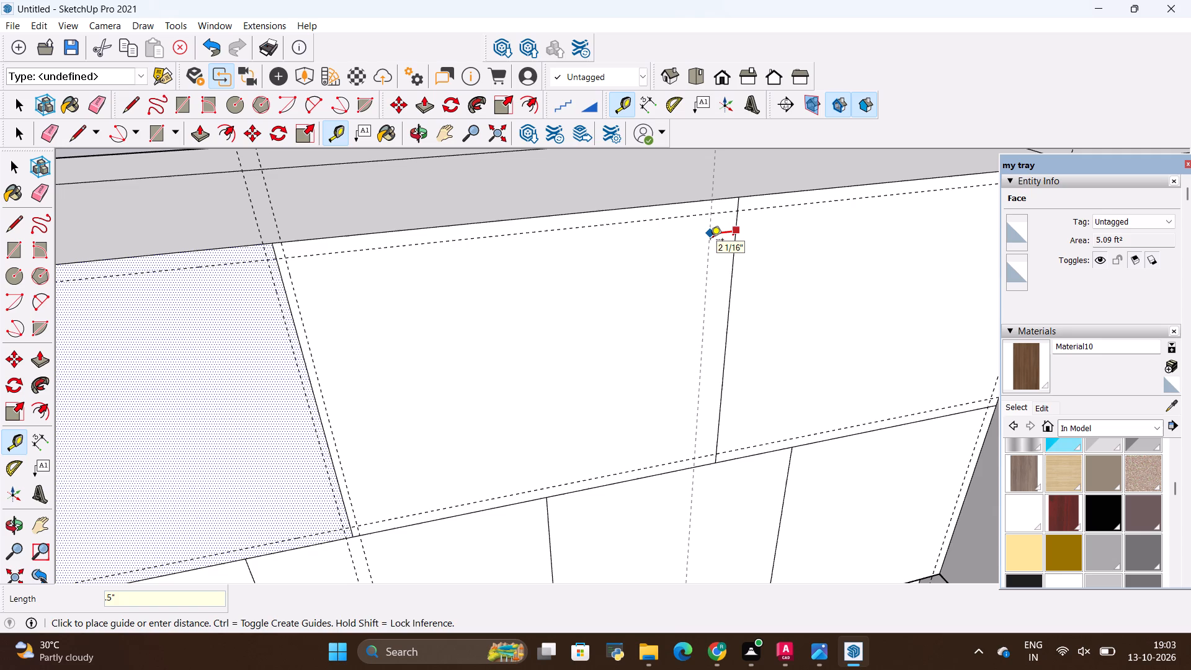
key("Return")
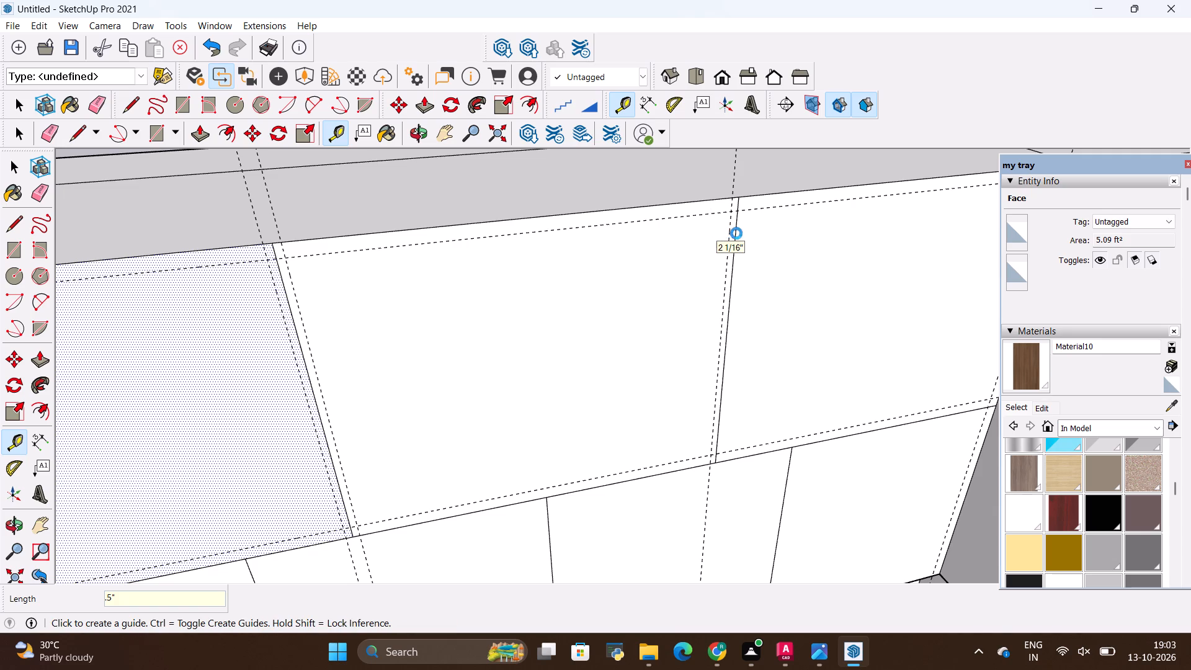
scroll(683, 263, "down", 7)
Place a vertical guide 0.5" from the line between the middle and end upper panels, on the end panel's side.
scroll(687, 262, "down", 8)
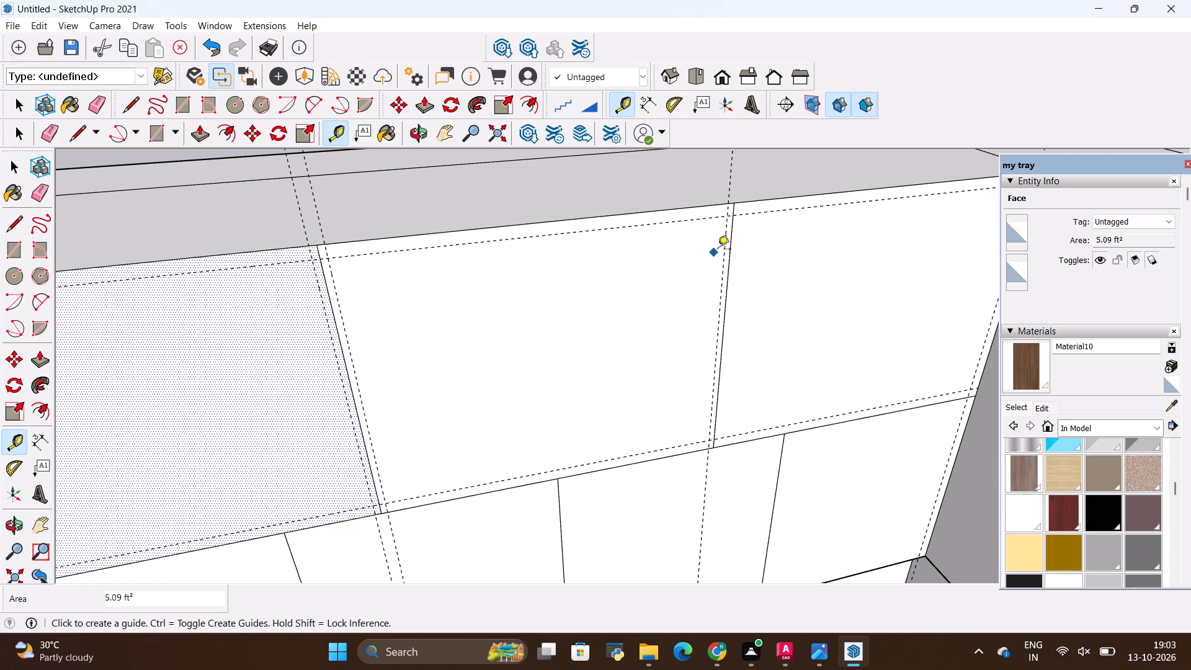
scroll(736, 241, "up", 3)
left_click(731, 247)
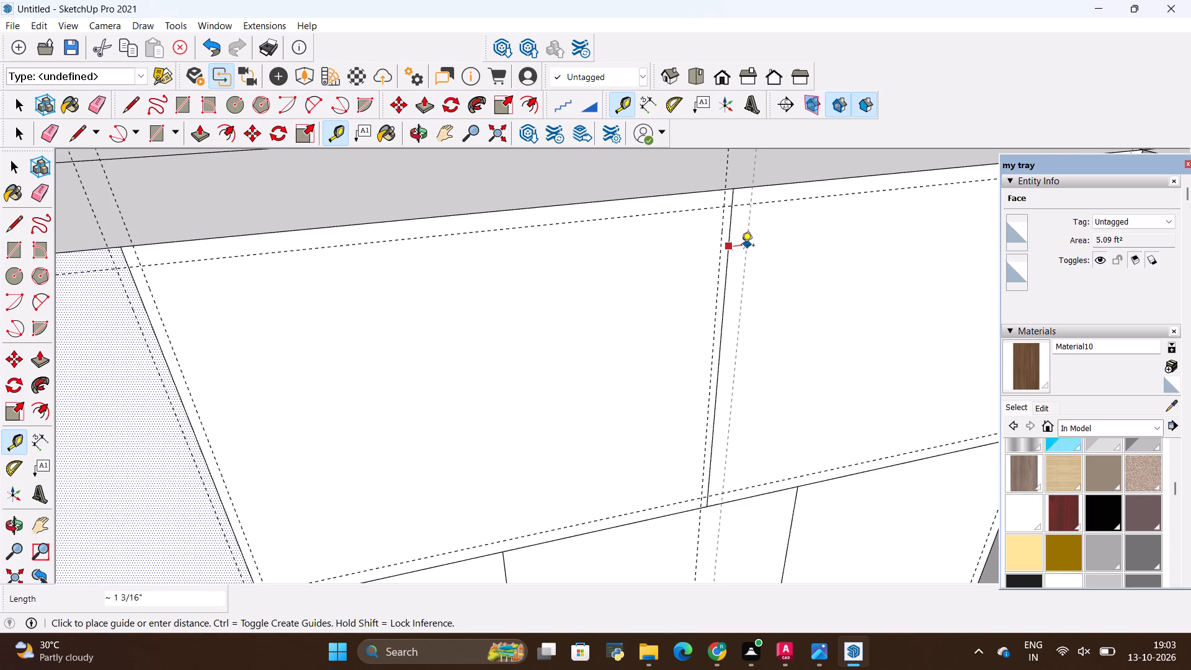
key("BackSpace")
key("period")
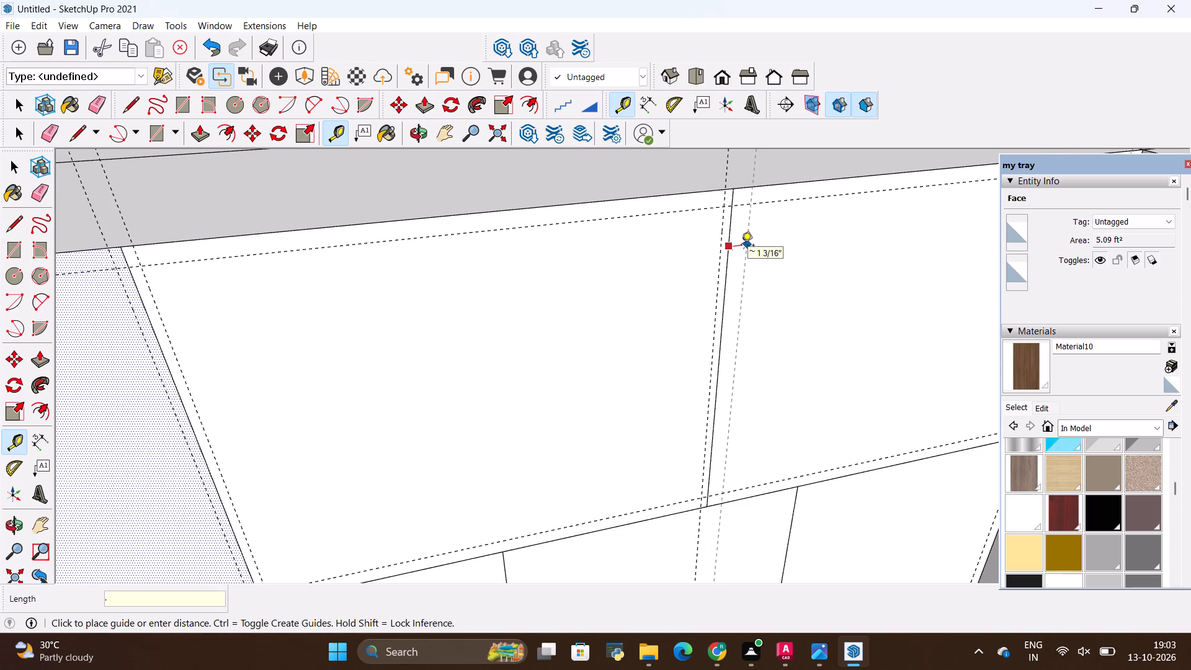
type("5\"")
key("Return")
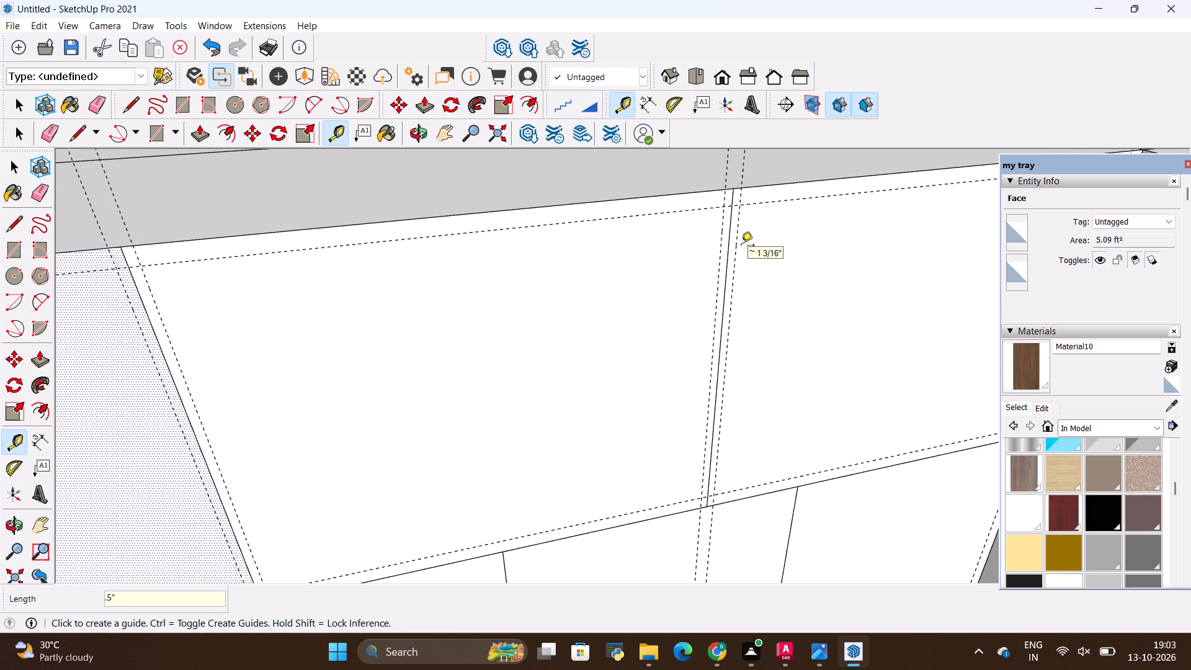
Draw a rectangle about 2' 5 1/16" by 1' 9 3/4" between the guides on the upper panel beside the full-height panel.
scroll(743, 246, "down", 2)
key("r")
scroll(744, 247, "down", 5)
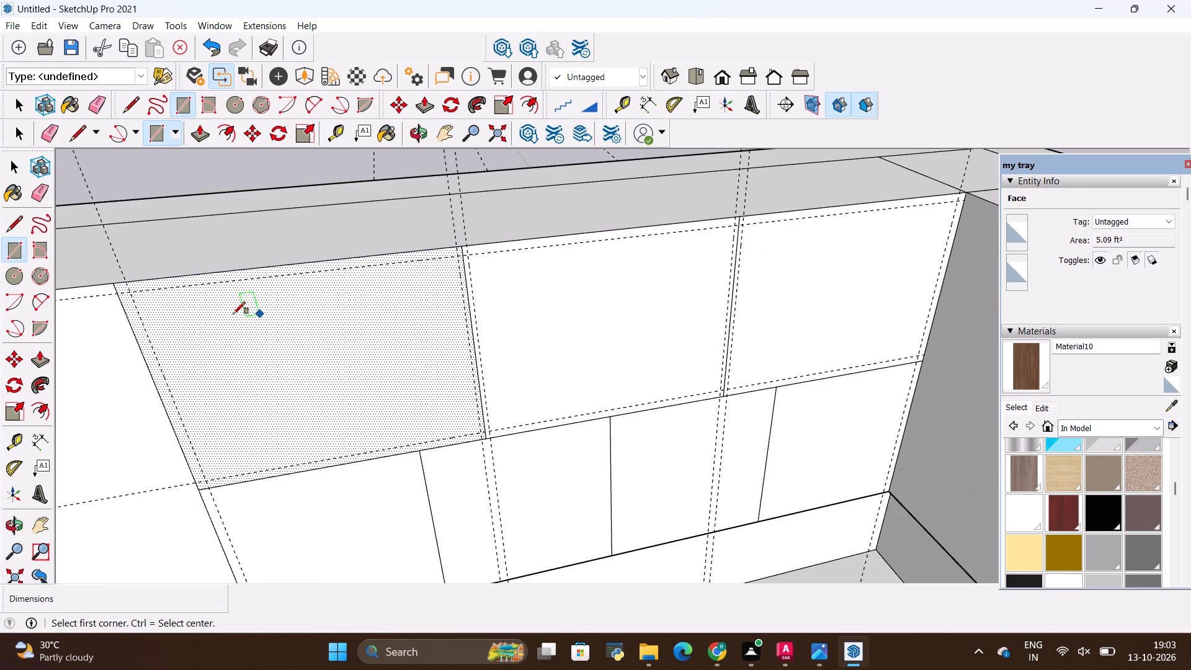
left_click(131, 293)
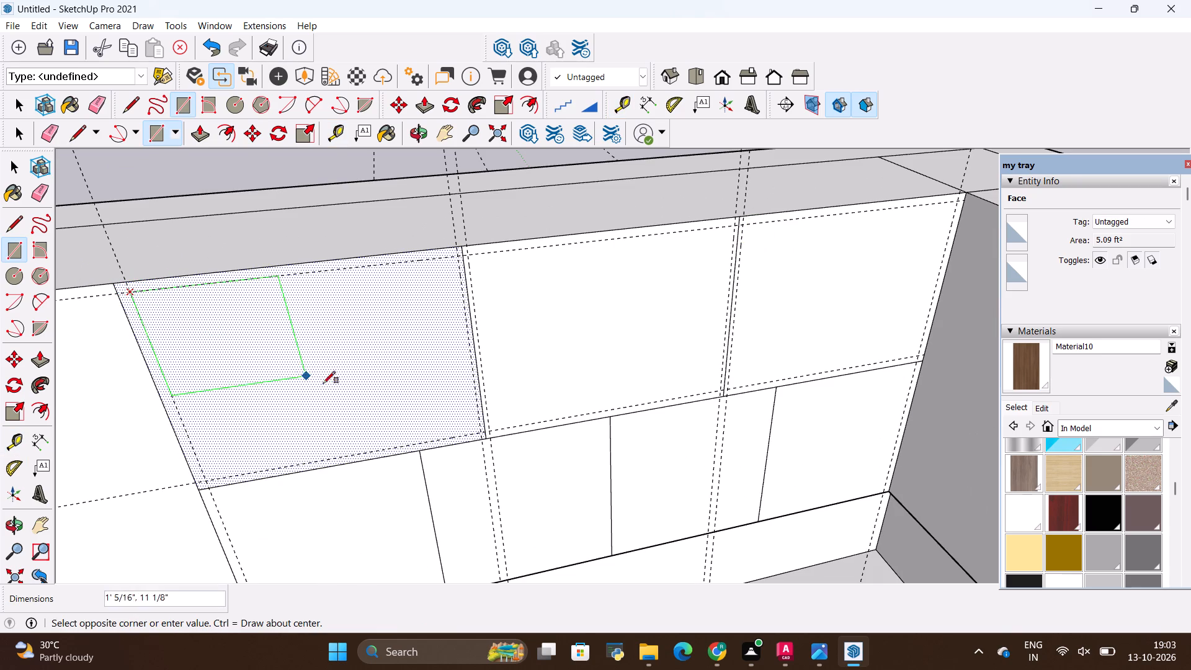
scroll(490, 434, "up", 10)
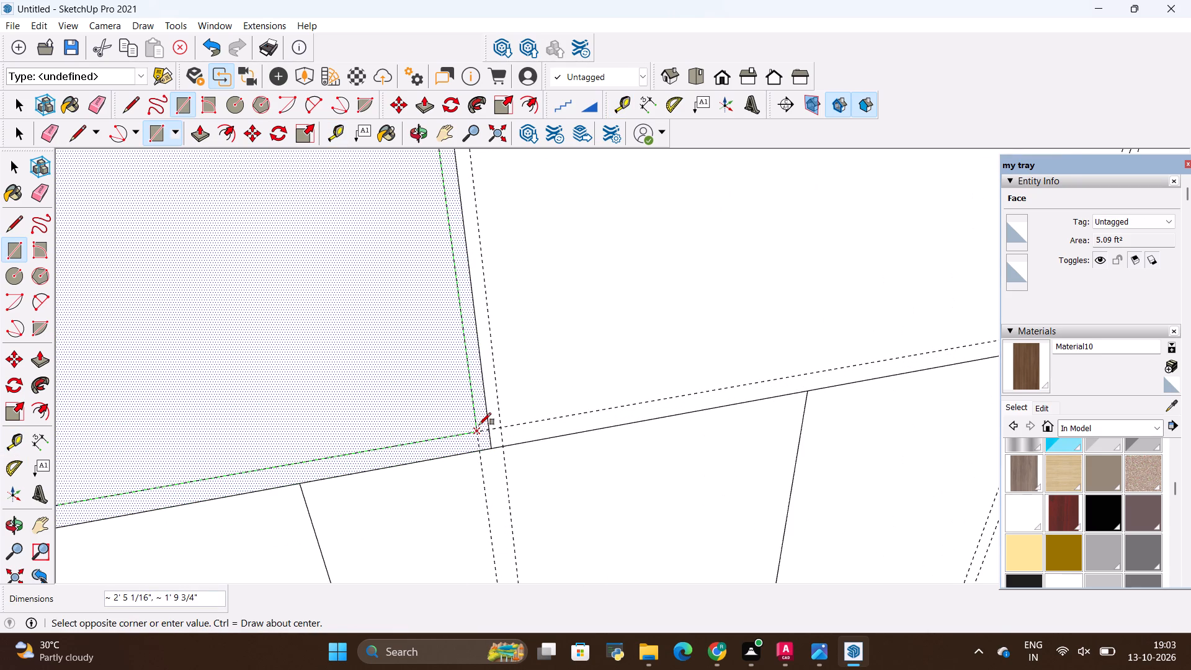
left_click(477, 431)
Draw a rectangle about 2' 5 9/16" by 1' 10" between the guides on the middle upper panel.
scroll(398, 457, "down", 10)
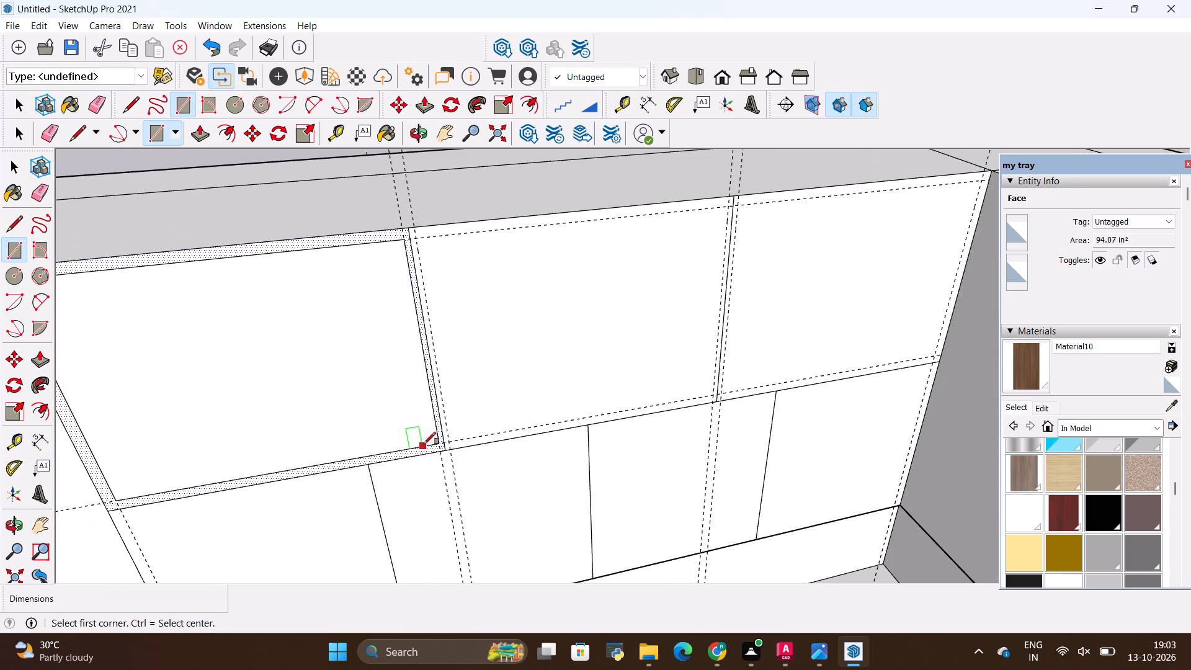
scroll(422, 239, "up", 8)
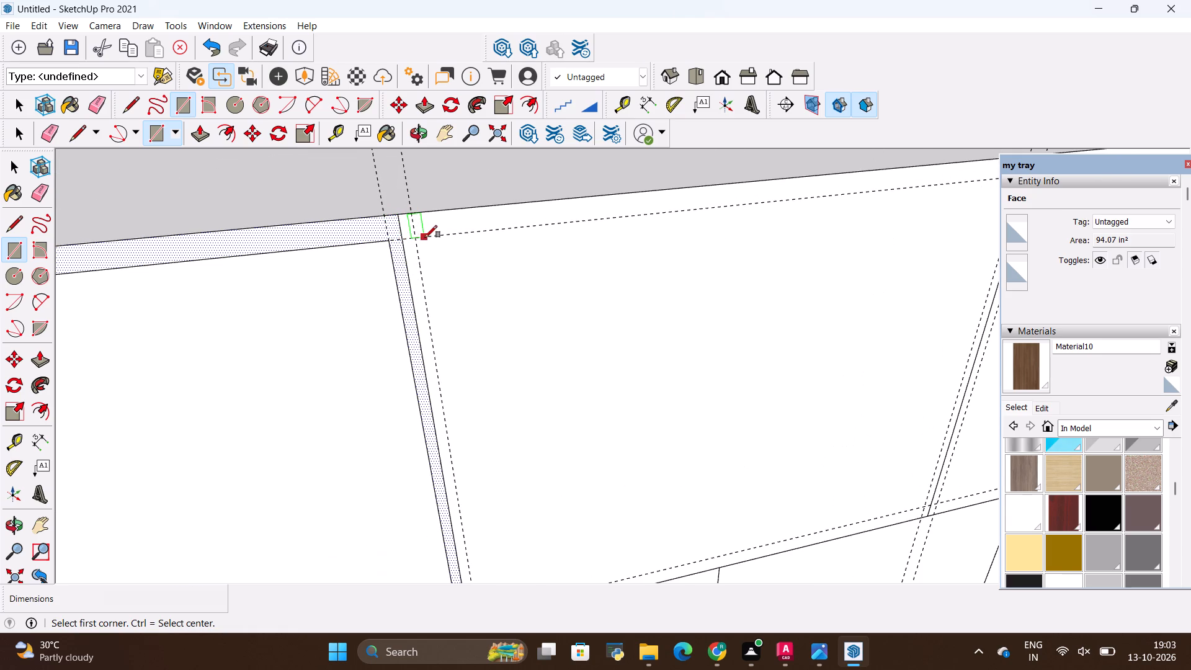
left_click(417, 241)
scroll(452, 290, "down", 5)
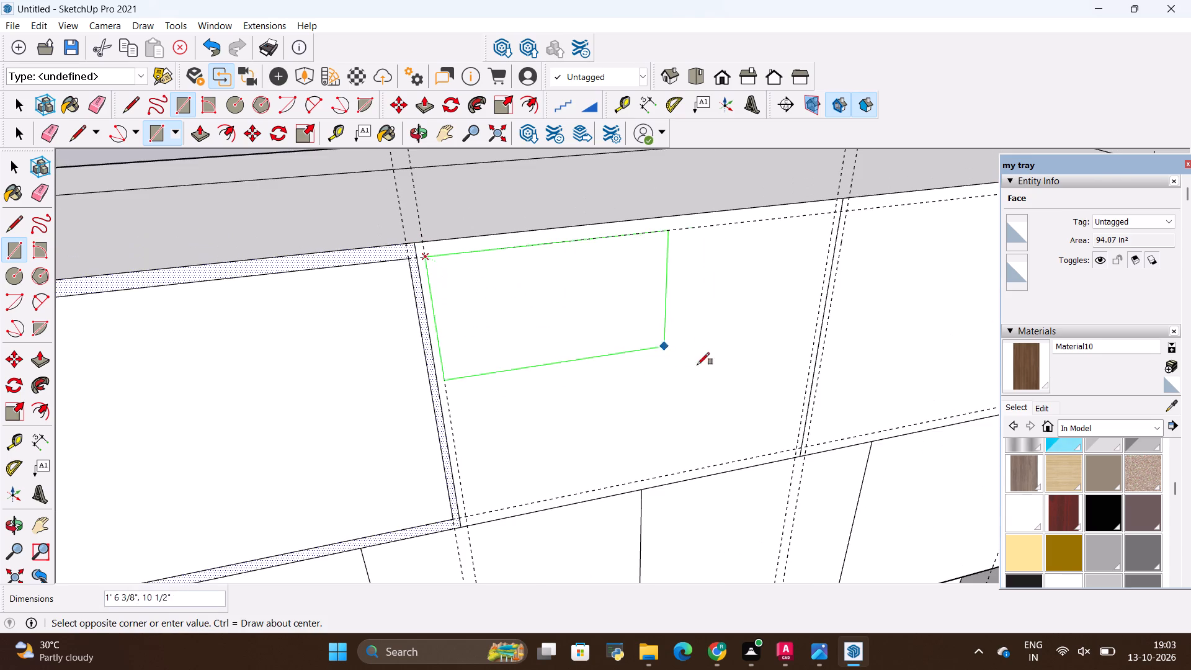
scroll(729, 386, "up", 9)
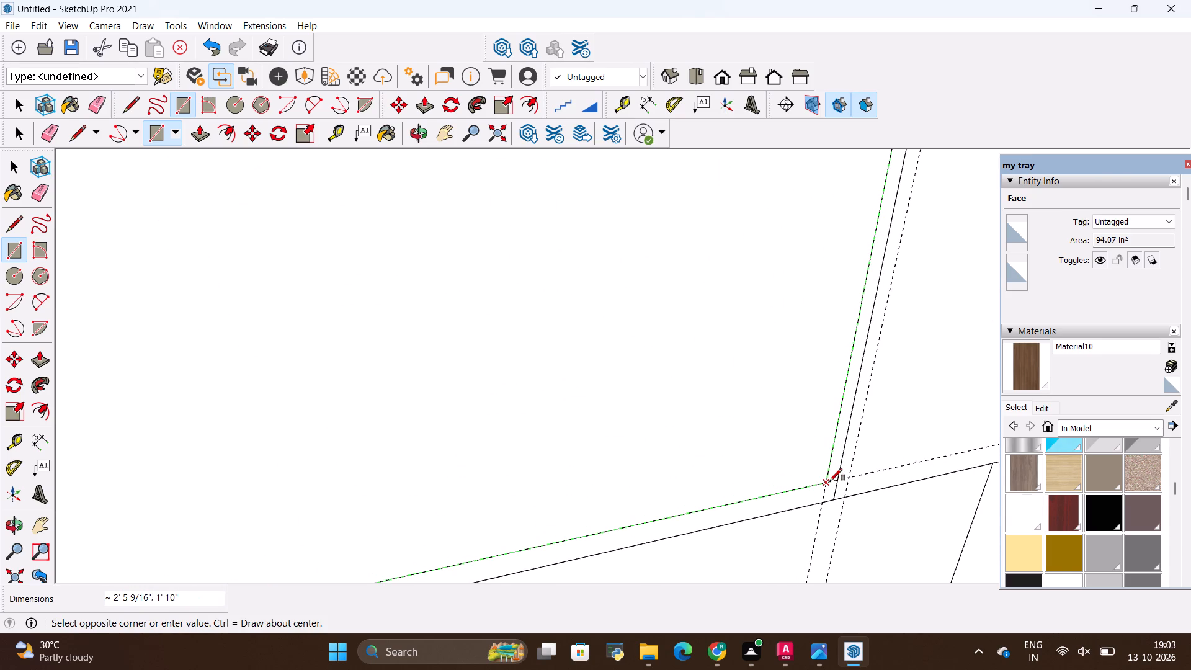
left_click(830, 481)
Draw a rectangle about 2' 5 1/16" by 1' 10" between the guides on the end upper panel.
scroll(518, 380, "down", 15)
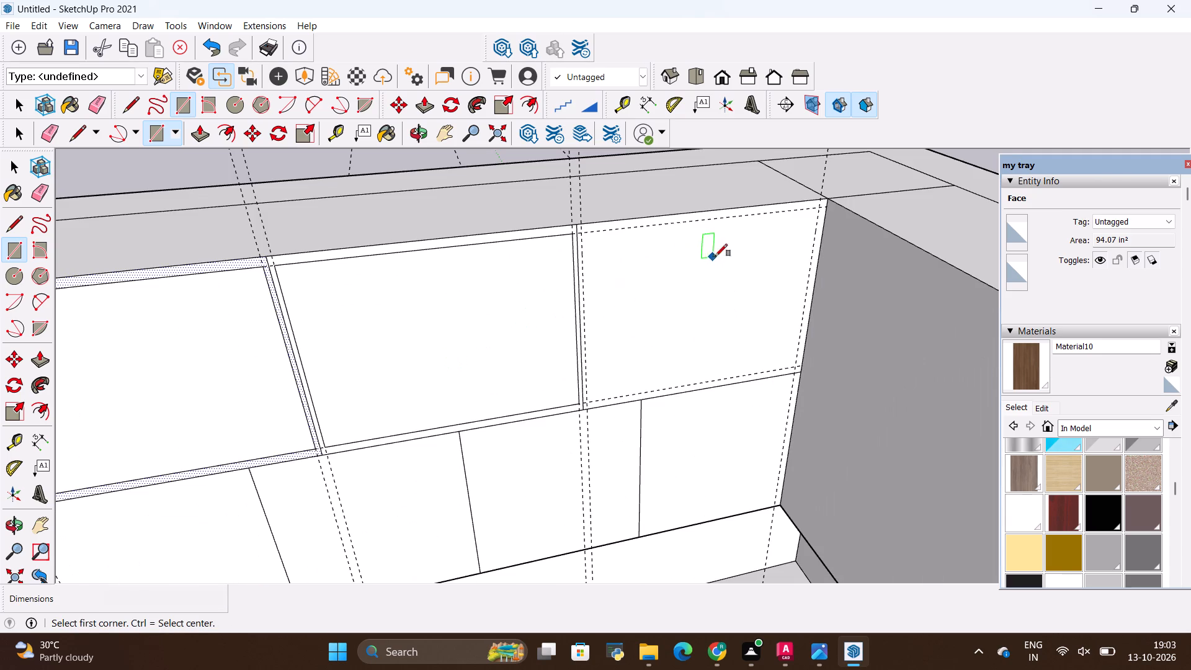
scroll(756, 239, "up", 3)
scroll(875, 216, "up", 3)
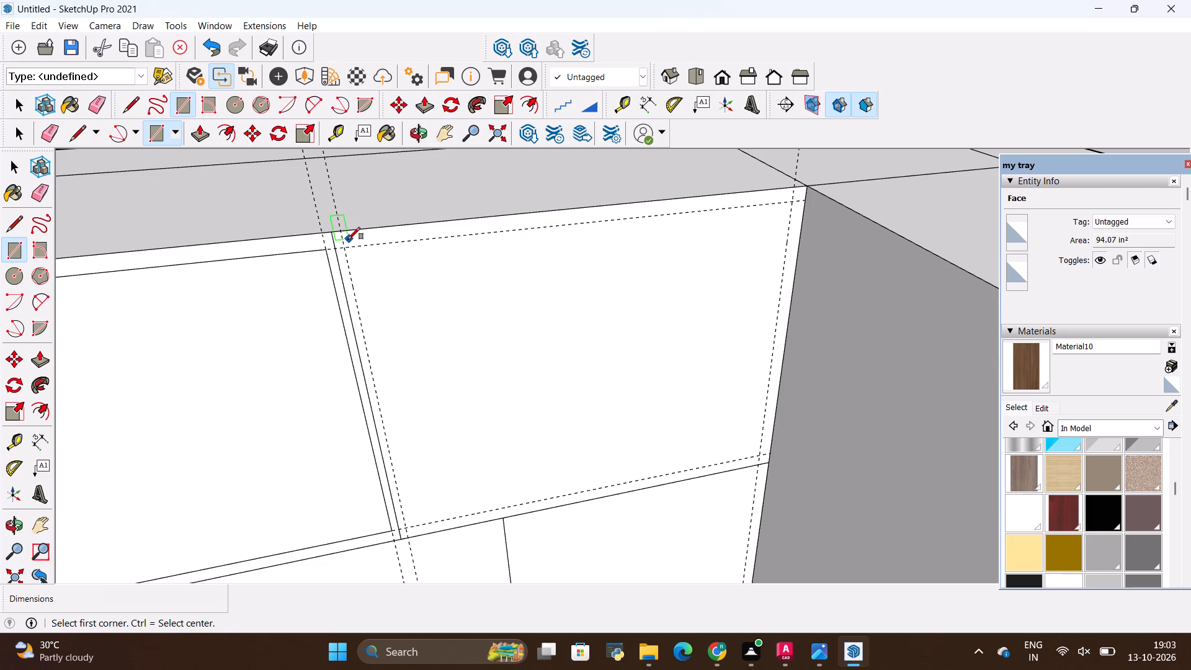
left_click(345, 246)
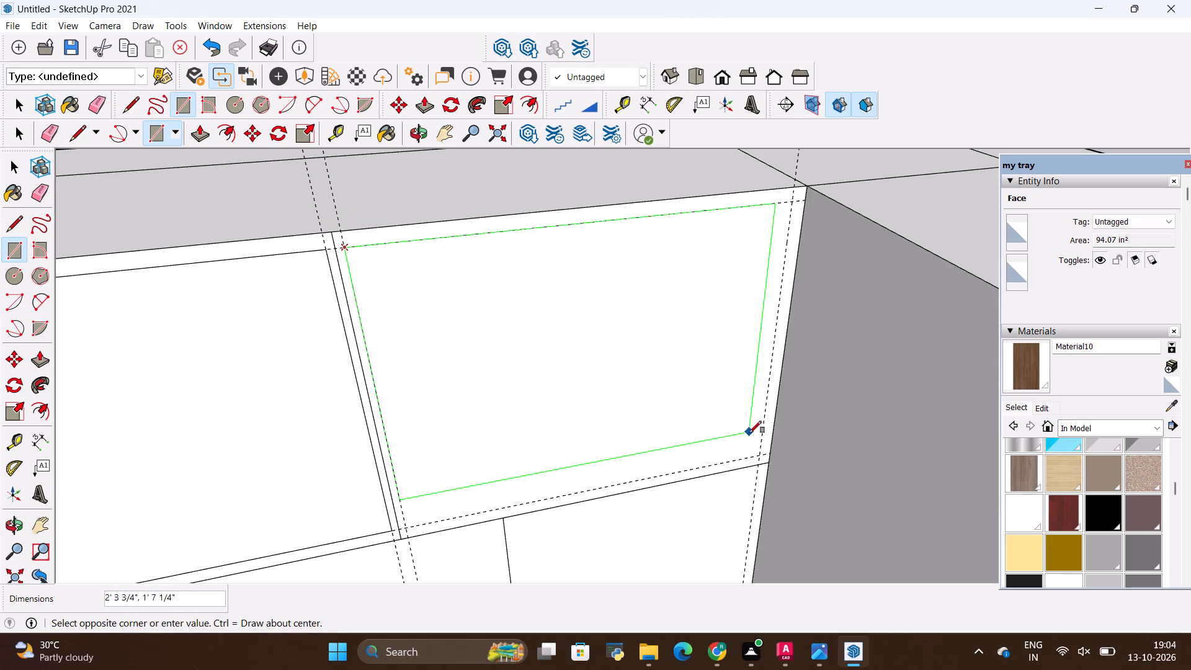
left_click(757, 454)
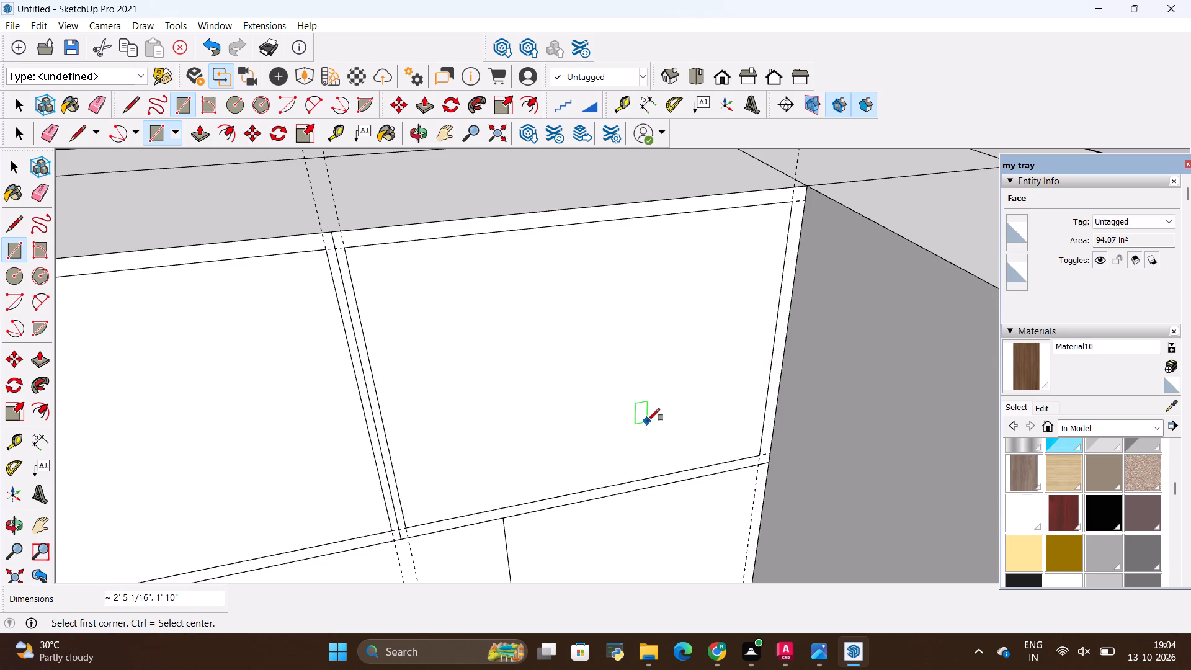
Erase the guides and the dividing line between the middle and end upper panels, keeping the frame rectangles.
key("space")
scroll(710, 370, "down", 5)
scroll(508, 290, "up", 8)
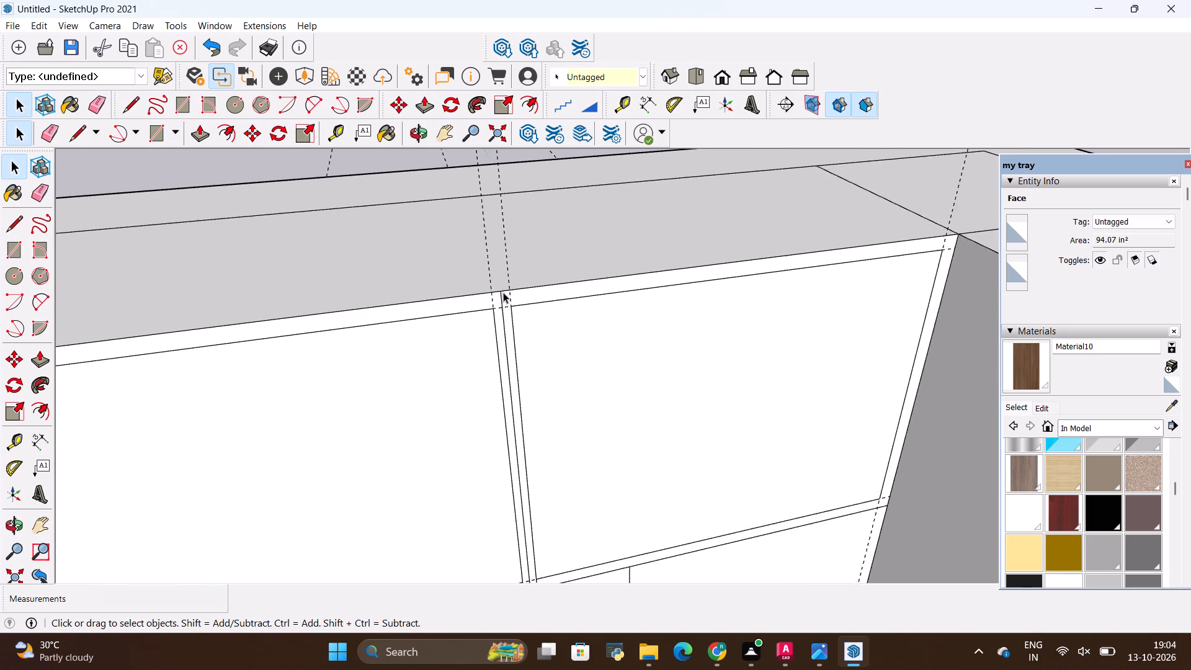
scroll(503, 292, "up", 11)
key("e")
left_click_drag(532, 301, 520, 299)
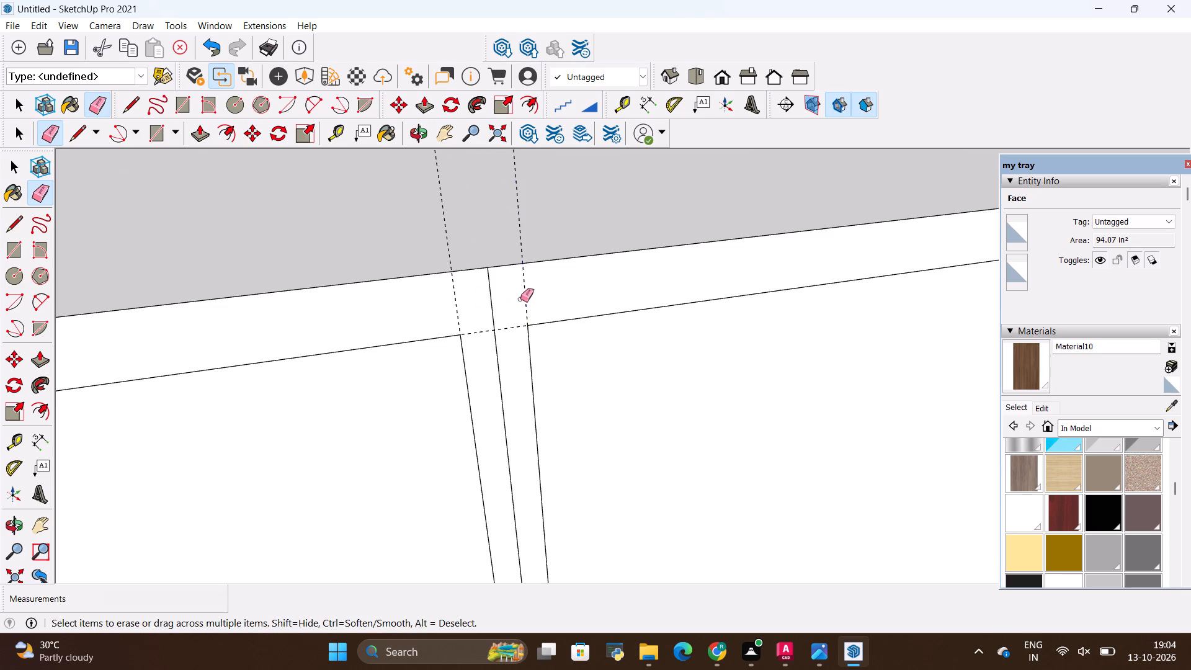
left_click_drag(520, 299, 423, 301)
left_click_drag(482, 309, 490, 351)
Erase the vertical guide along the end upper panel's outer edge.
scroll(507, 300, "down", 9)
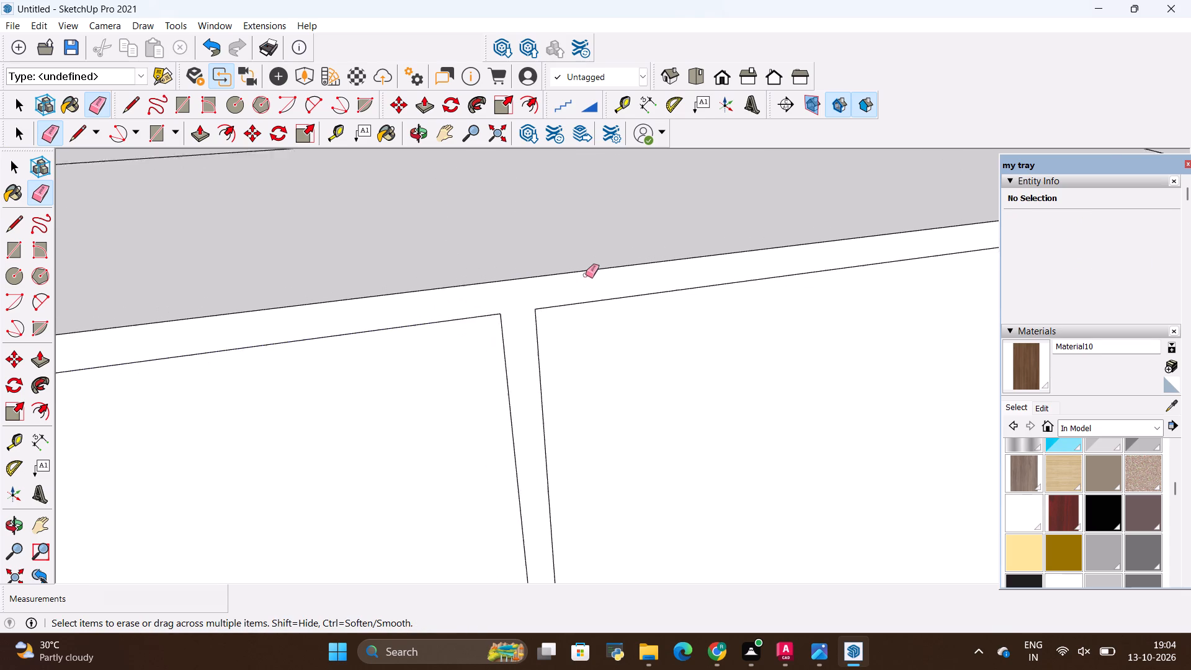
scroll(586, 275, "down", 10)
scroll(885, 239, "up", 7)
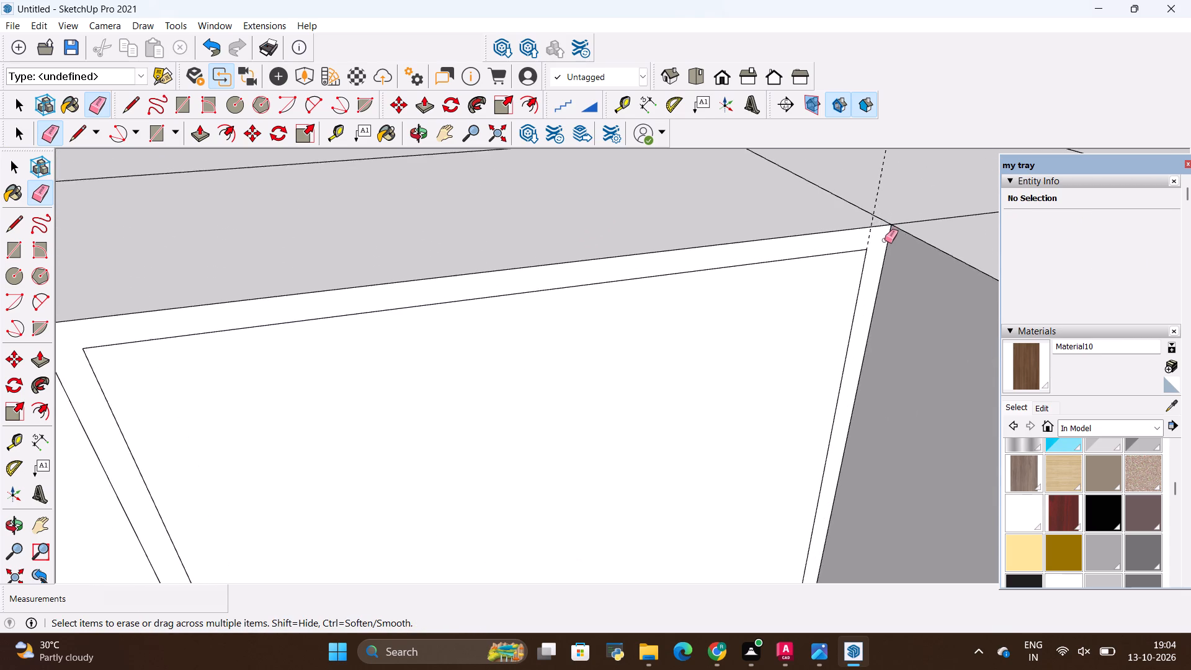
scroll(885, 240, "up", 8)
left_click_drag(878, 236, 844, 239)
Erase the guides and the dividing line between the middle upper panel and the one beside the full-height panel.
scroll(872, 232, "down", 13)
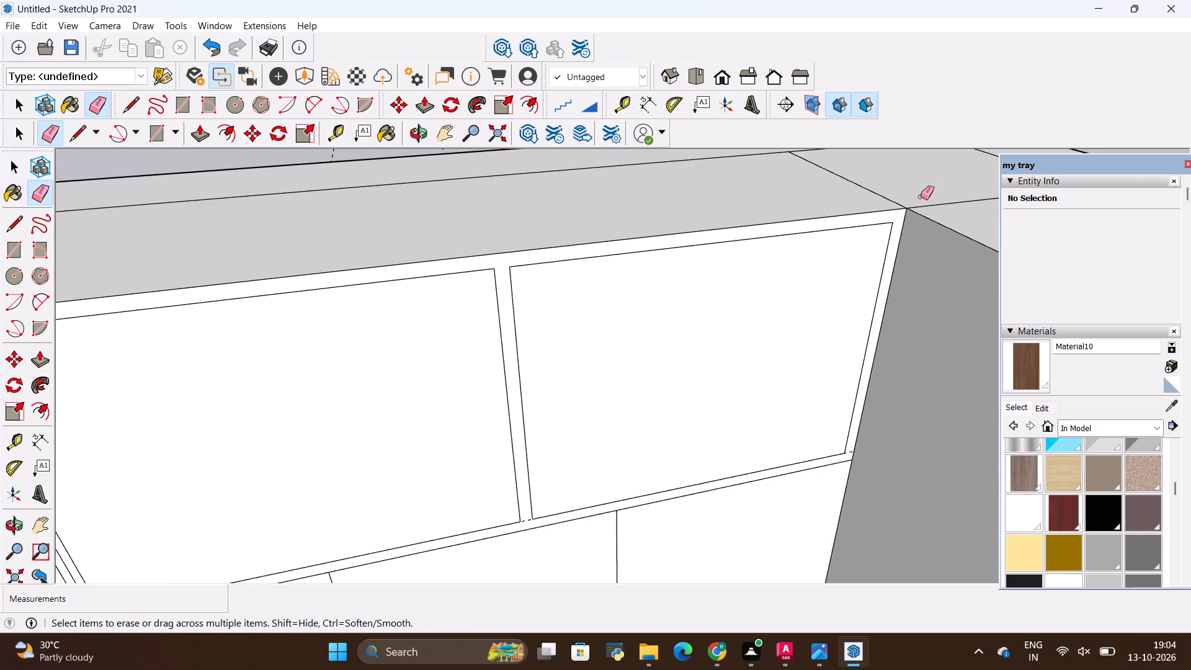
scroll(921, 197, "down", 6)
scroll(339, 258, "up", 15)
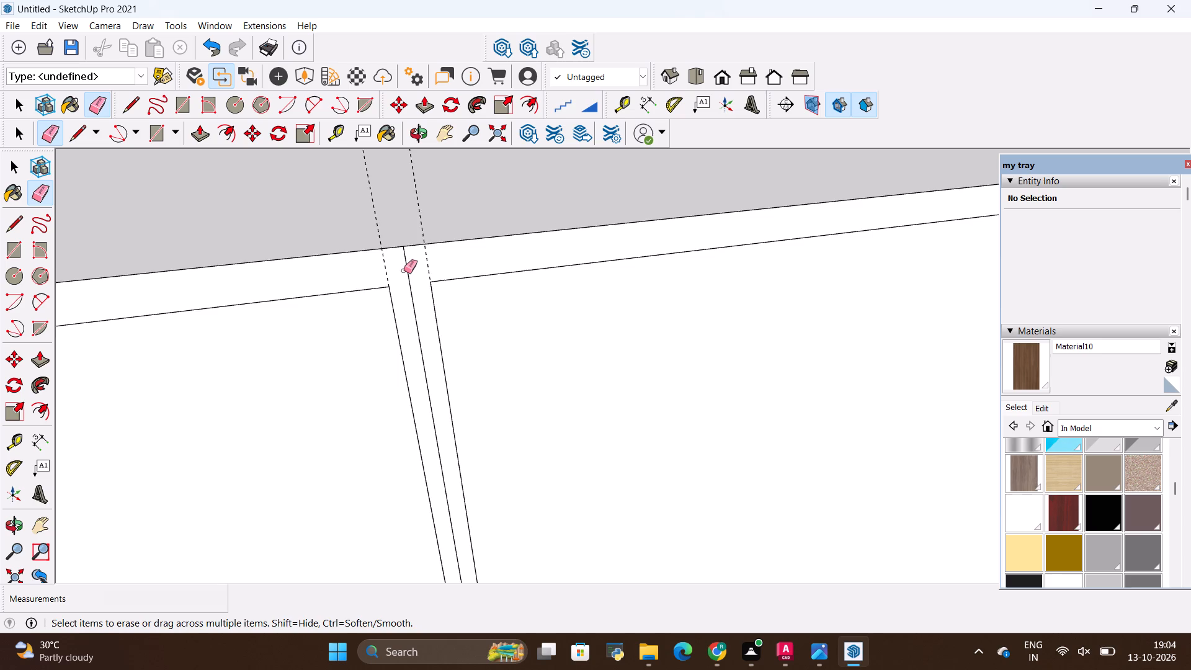
scroll(404, 270, "up", 2)
left_click_drag(468, 262, 358, 267)
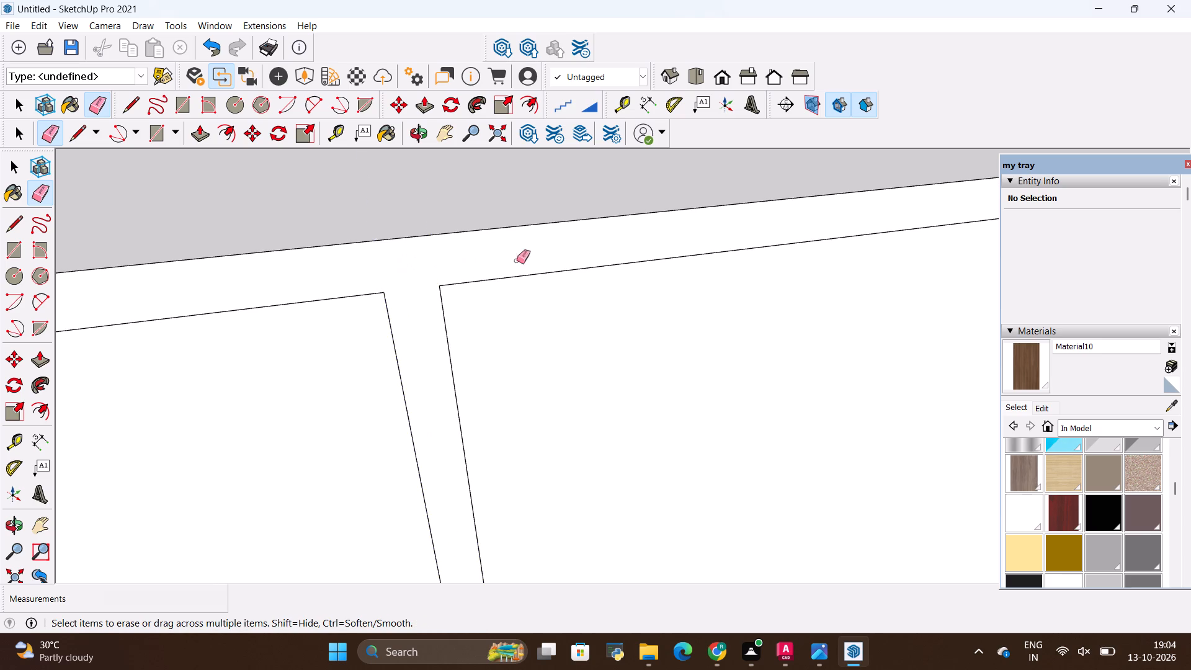
Erase the vertical guide just inside the upper panel edge that adjoins the full-height panel.
scroll(524, 257, "down", 16)
scroll(743, 212, "down", 4)
scroll(321, 257, "up", 5)
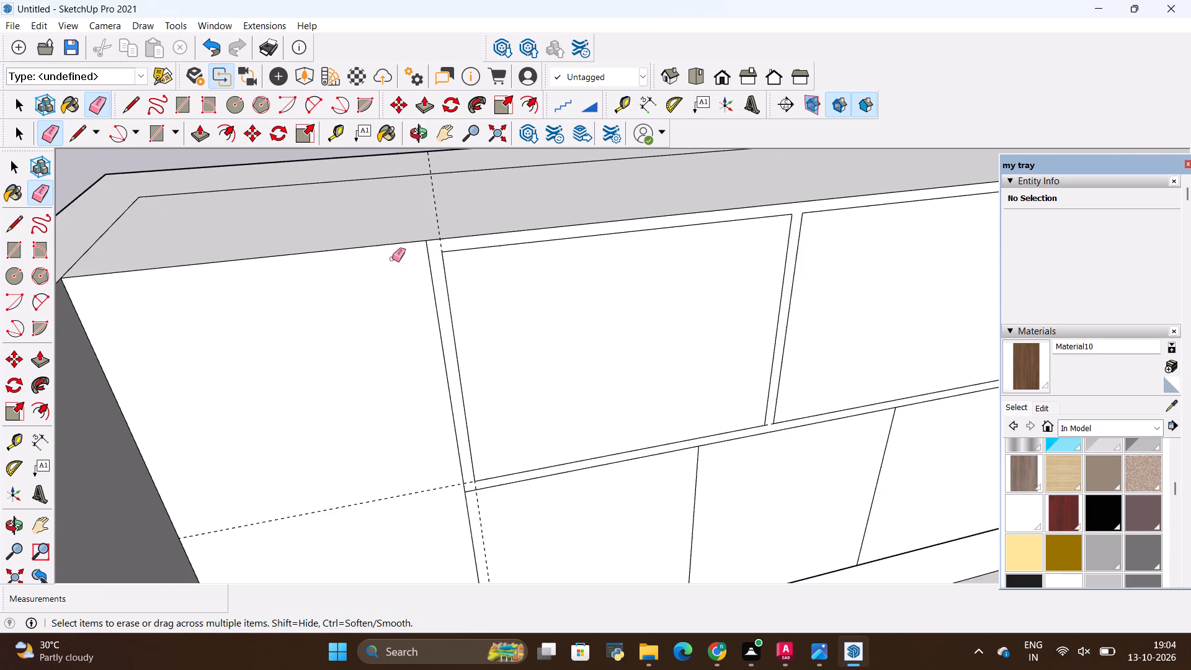
scroll(392, 259, "up", 12)
left_click_drag(440, 241, 414, 251)
scroll(409, 251, "down", 5)
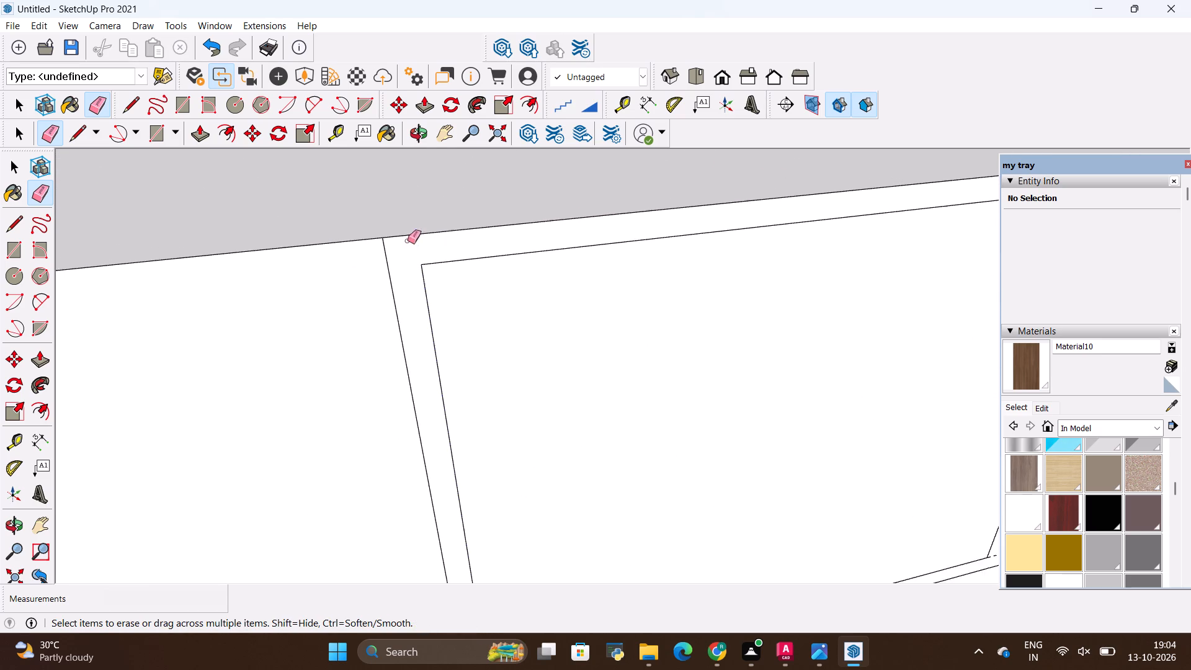
scroll(408, 241, "down", 17)
Check the reference photo, then push the framed upper panel beside the full-height panel 1' 6" into the cabinet.
middle_click_drag(722, 310, 674, 318)
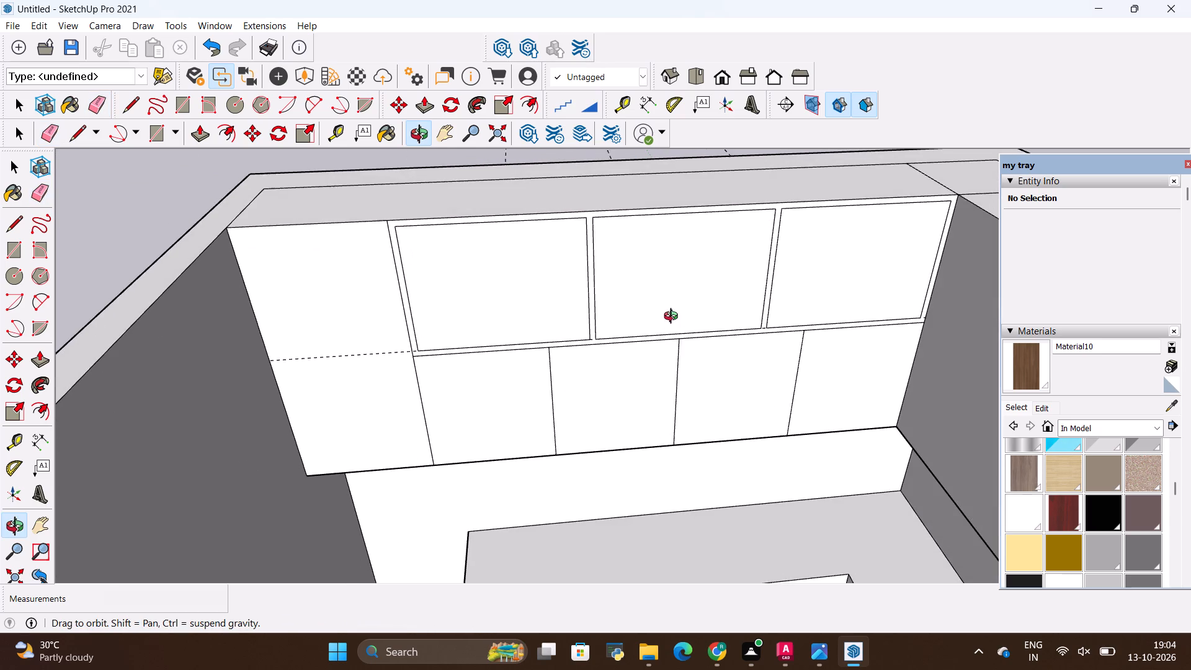
middle_click_drag(674, 318, 673, 318)
scroll(613, 225, "up", 6)
key("alt+Tab")
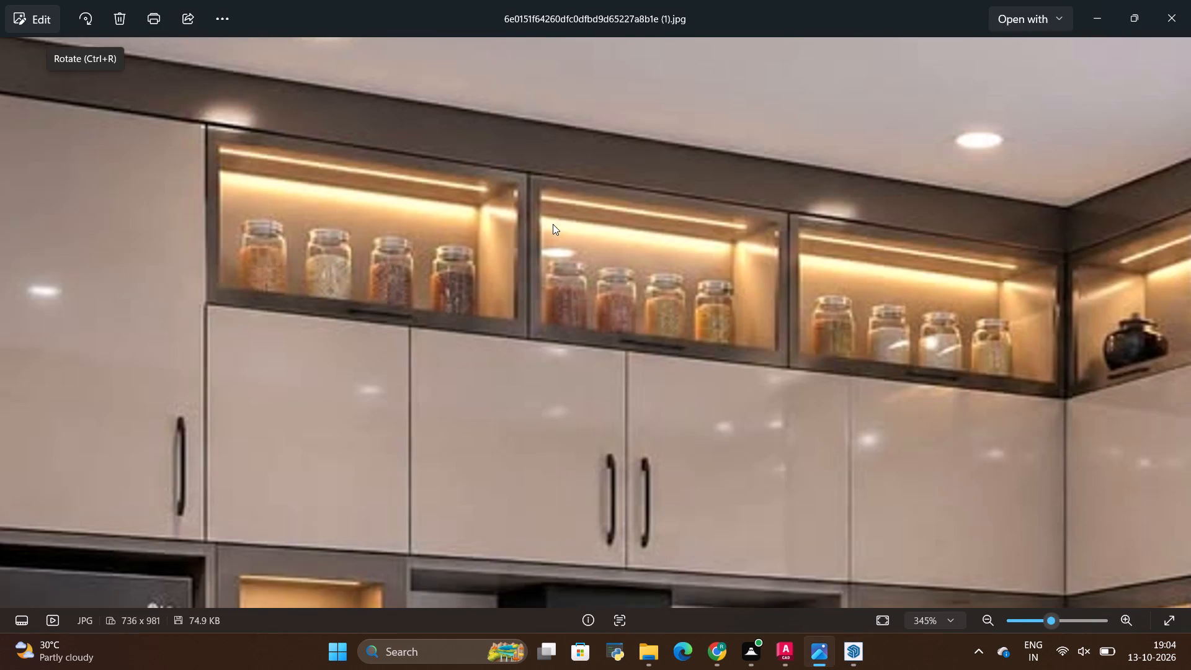
key("alt+Tab")
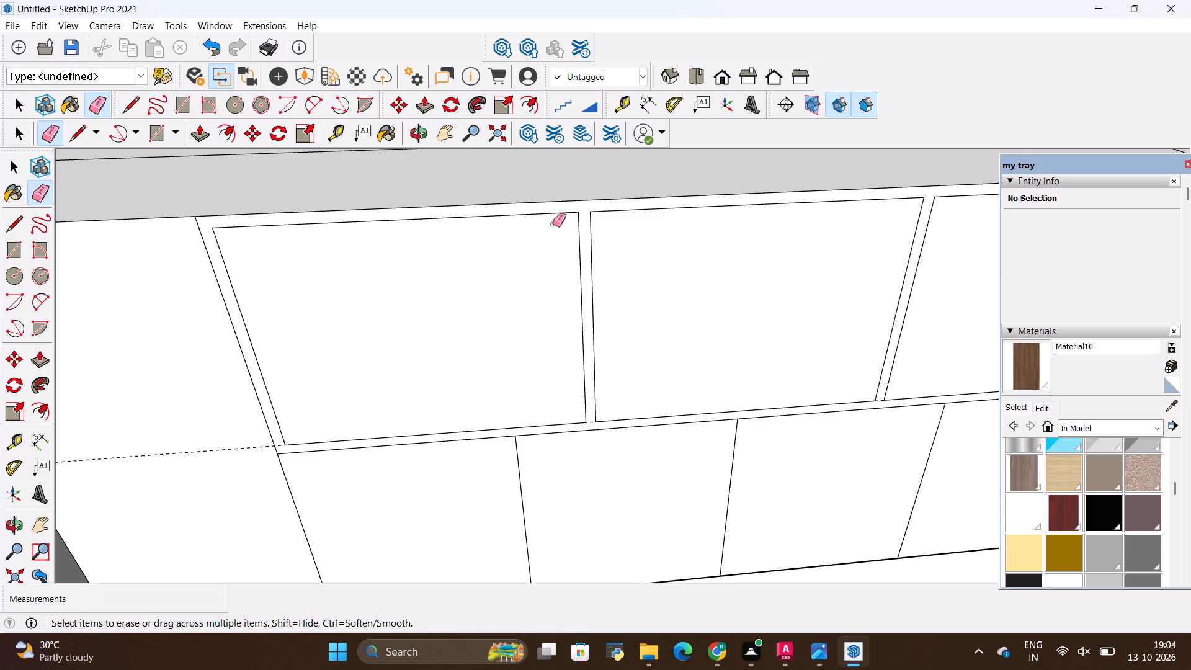
key("alt+Tab")
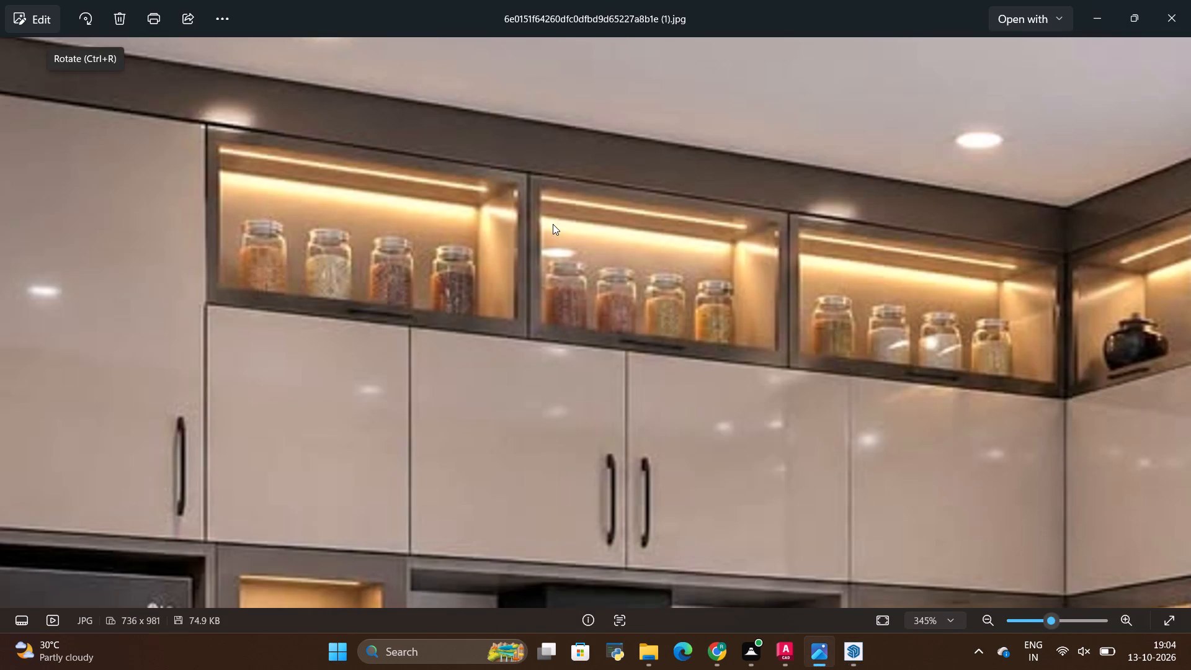
key("alt+Tab")
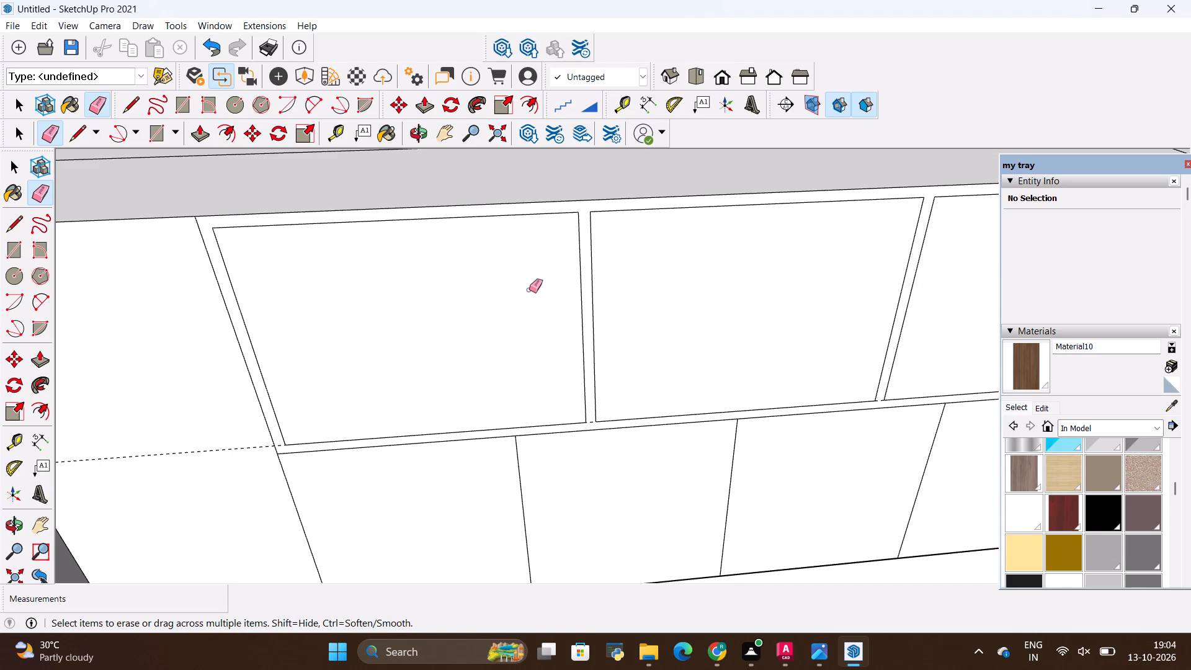
key("p")
left_click(497, 333)
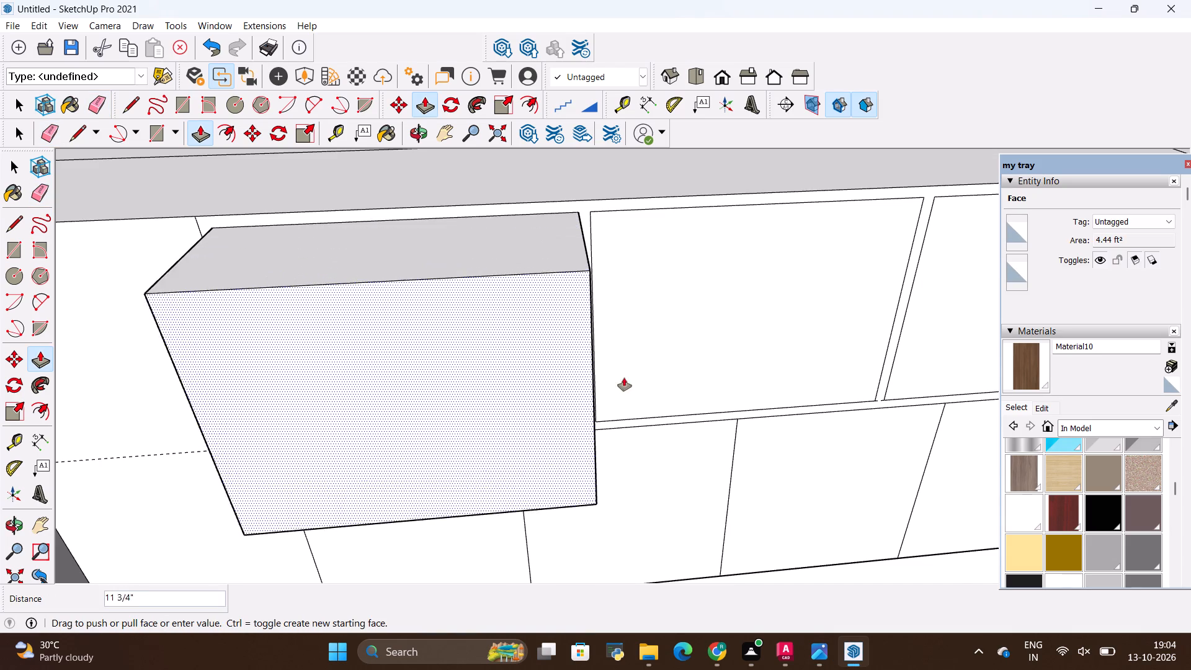
scroll(588, 343, "down", 5)
scroll(550, 303, "down", 5)
left_click(644, 461)
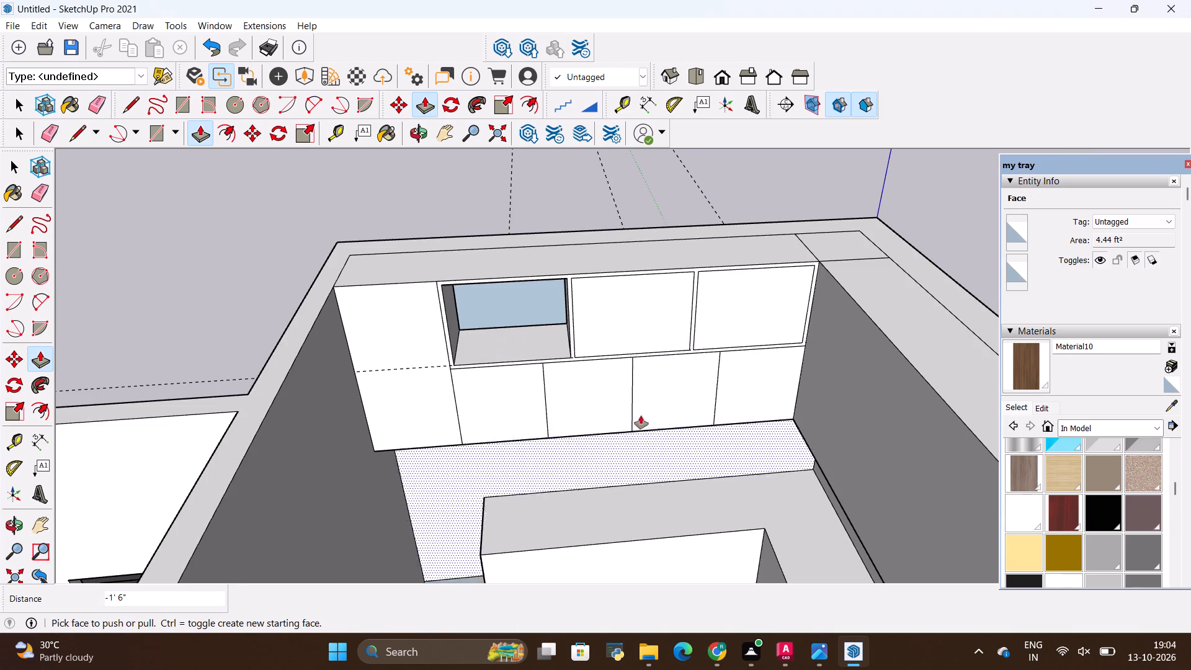
Push the framed middle and end upper panel faces 1' 6" into the cabinet.
left_click(625, 336)
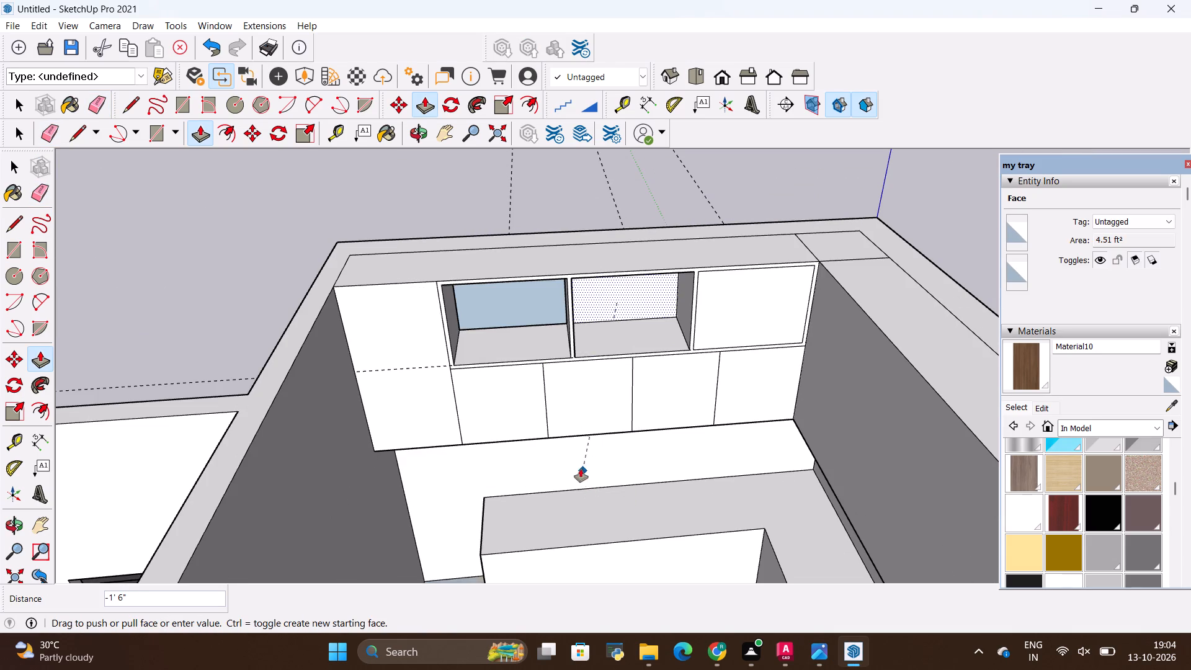
left_click(579, 467)
left_click(720, 313)
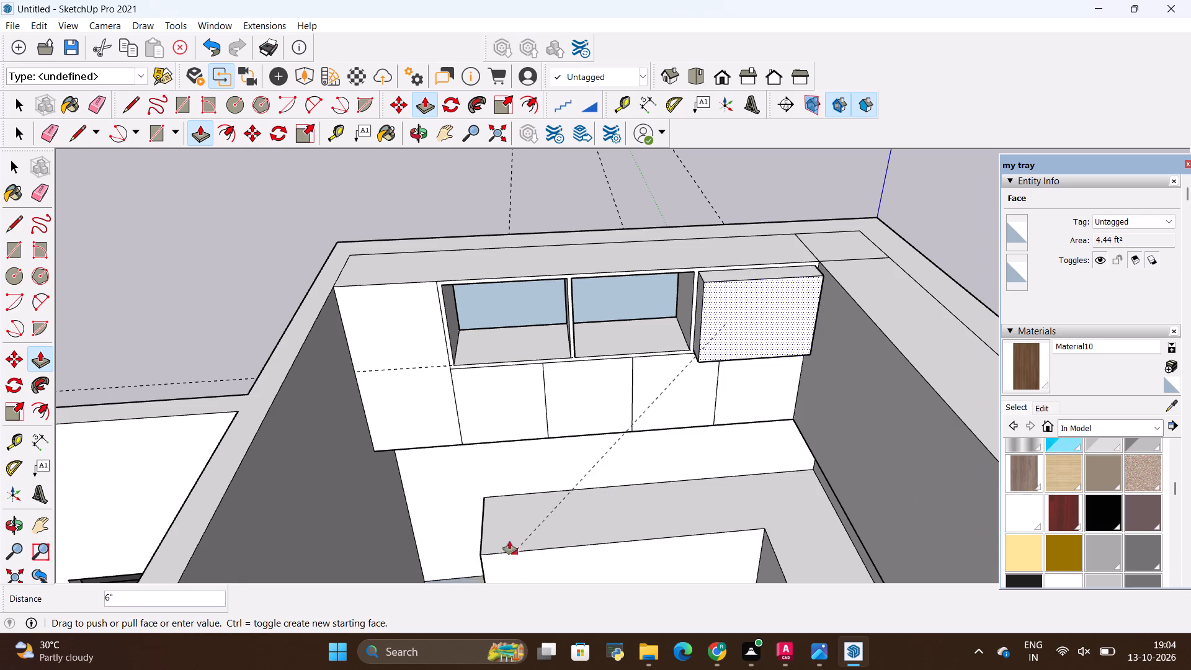
left_click(459, 475)
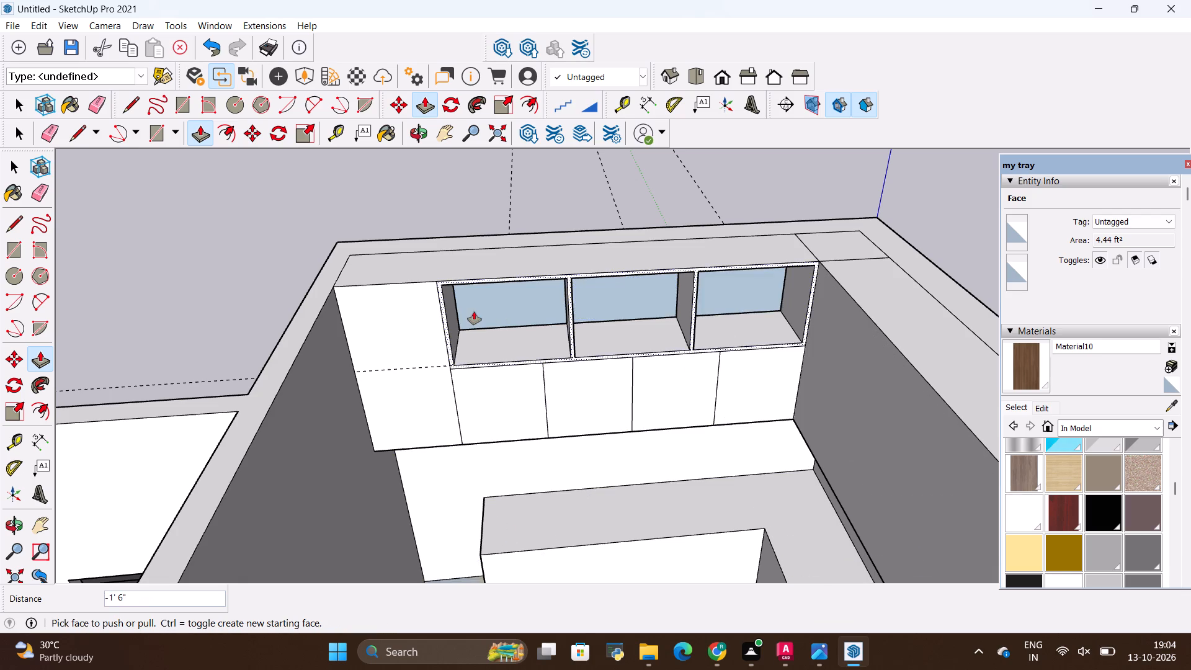
Reverse the back face seen through the three upper cabinet openings.
scroll(474, 311, "up", 4)
key("space")
right_click(527, 308)
left_click(591, 454)
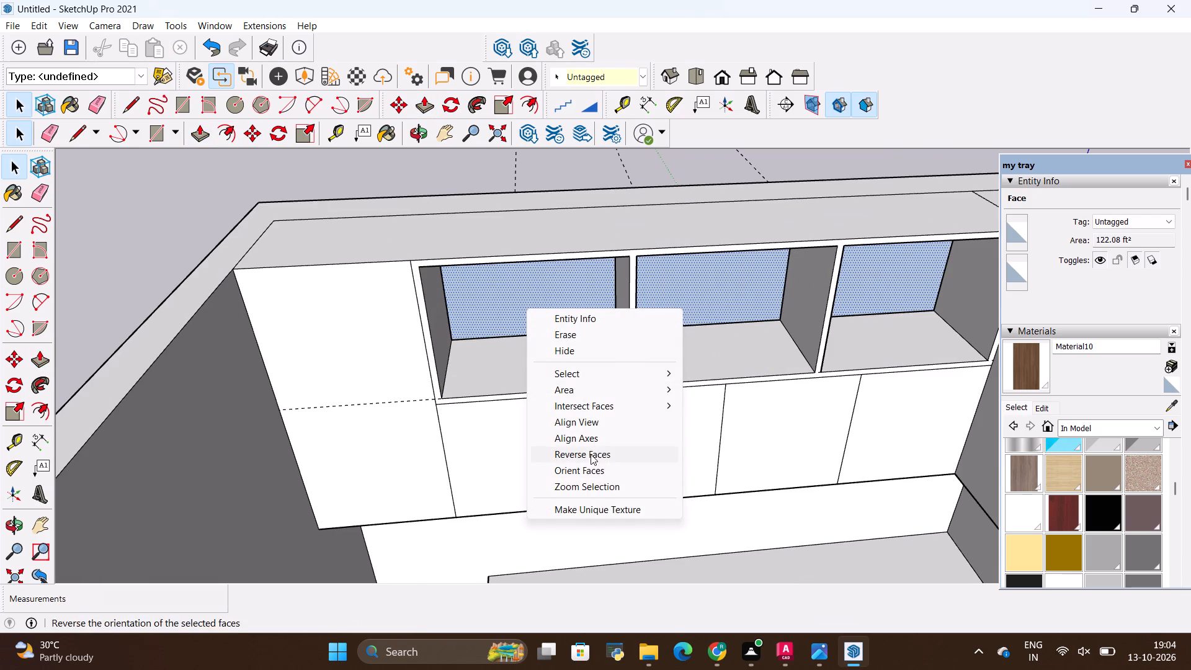
Compare the recessed upper compartments and the doors below them with the kitchen wall cabinet reference photo.
scroll(530, 396, "down", 3)
middle_click_drag(622, 424, 602, 337)
scroll(612, 261, "down", 1)
scroll(649, 227, "up", 4)
scroll(656, 335, "down", 12)
scroll(681, 364, "up", 4)
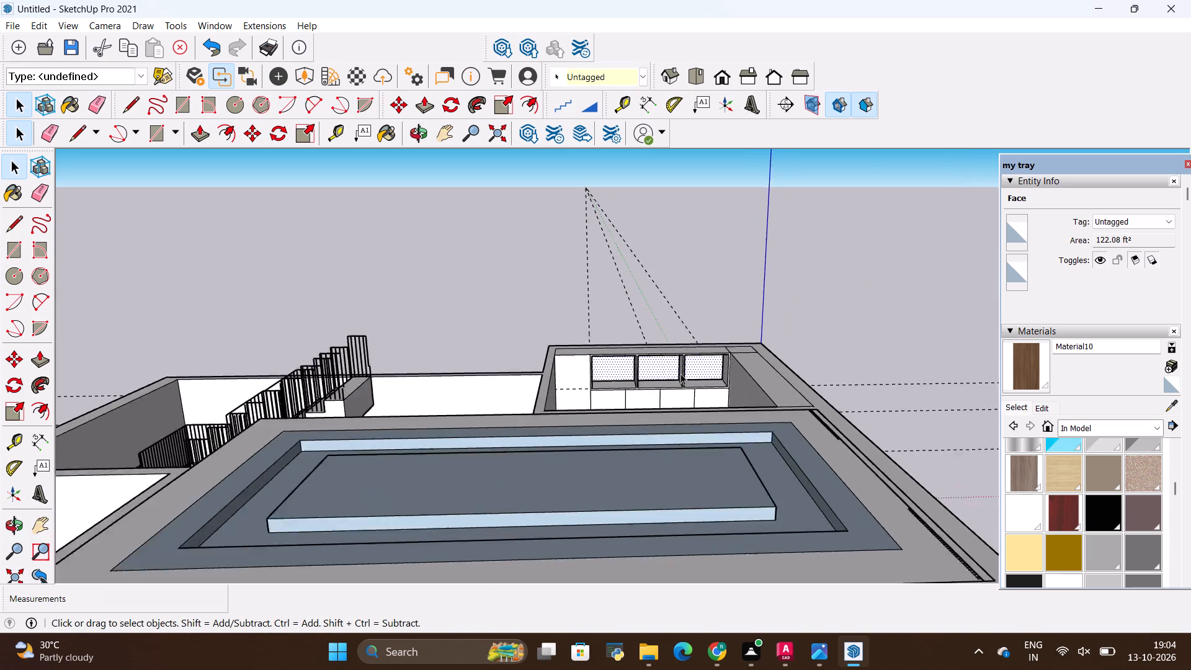
scroll(680, 373, "up", 10)
middle_click_drag(662, 368, 675, 393)
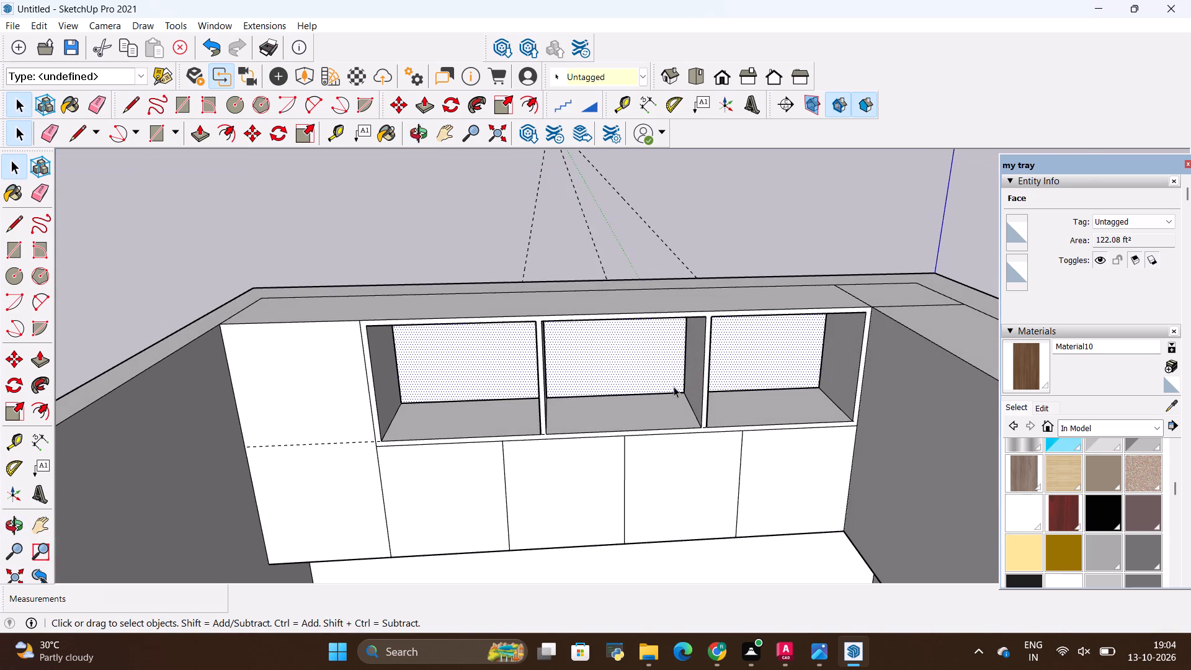
key("alt+Tab")
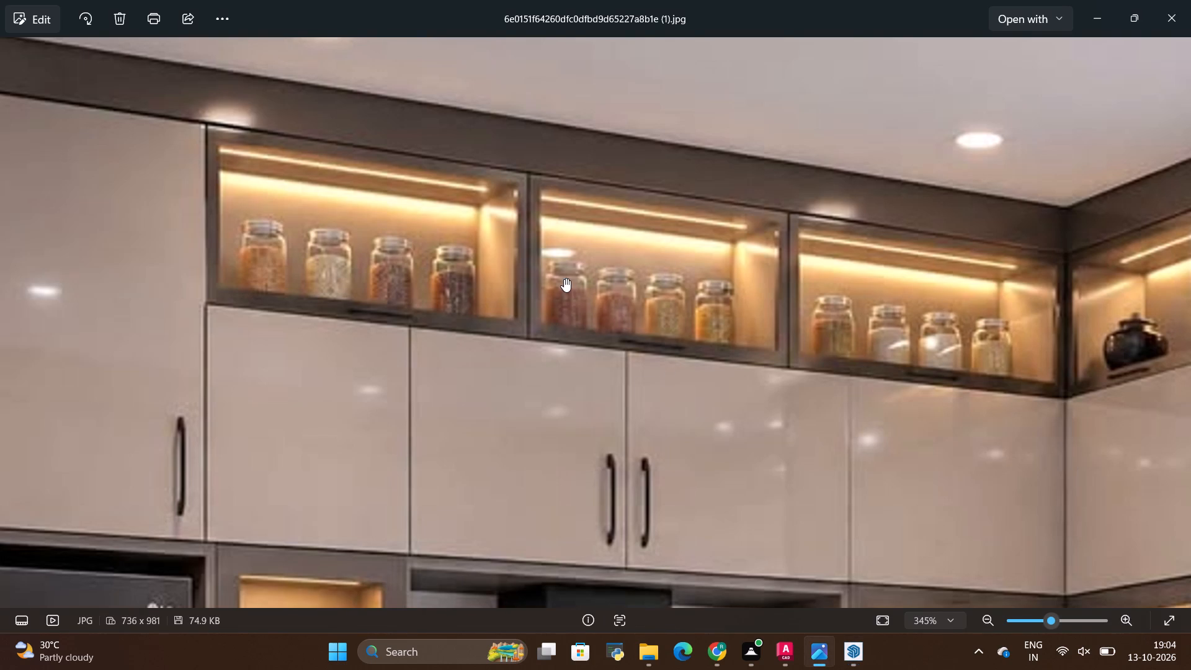
key("alt+Tab")
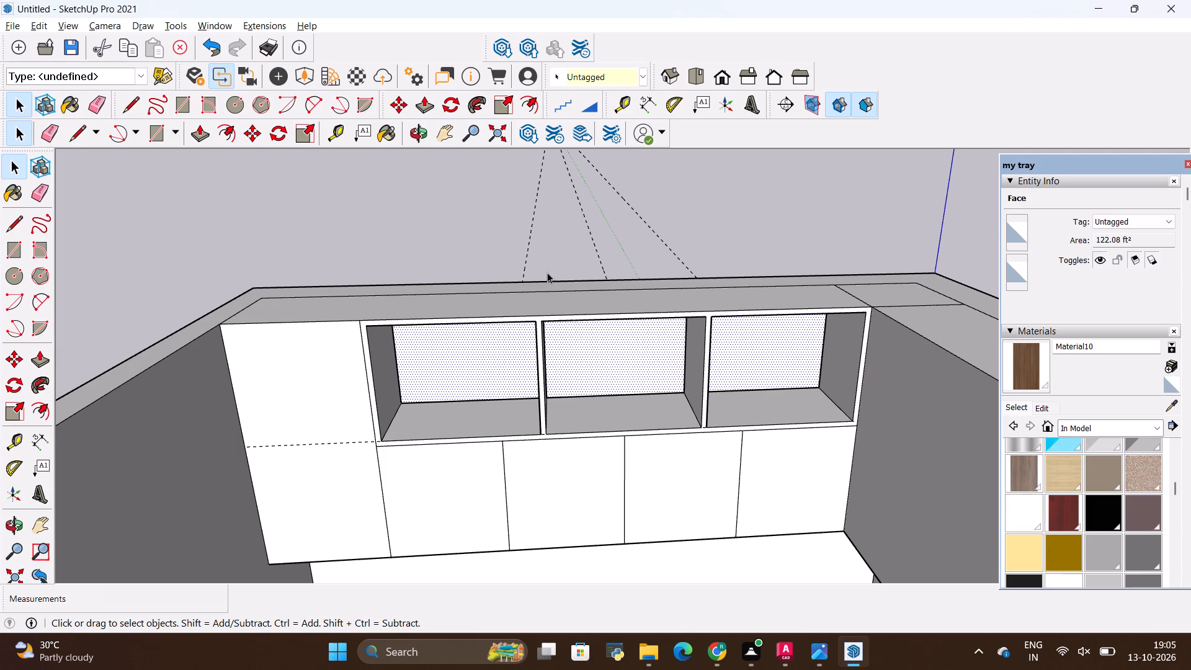
key("alt+Tab")
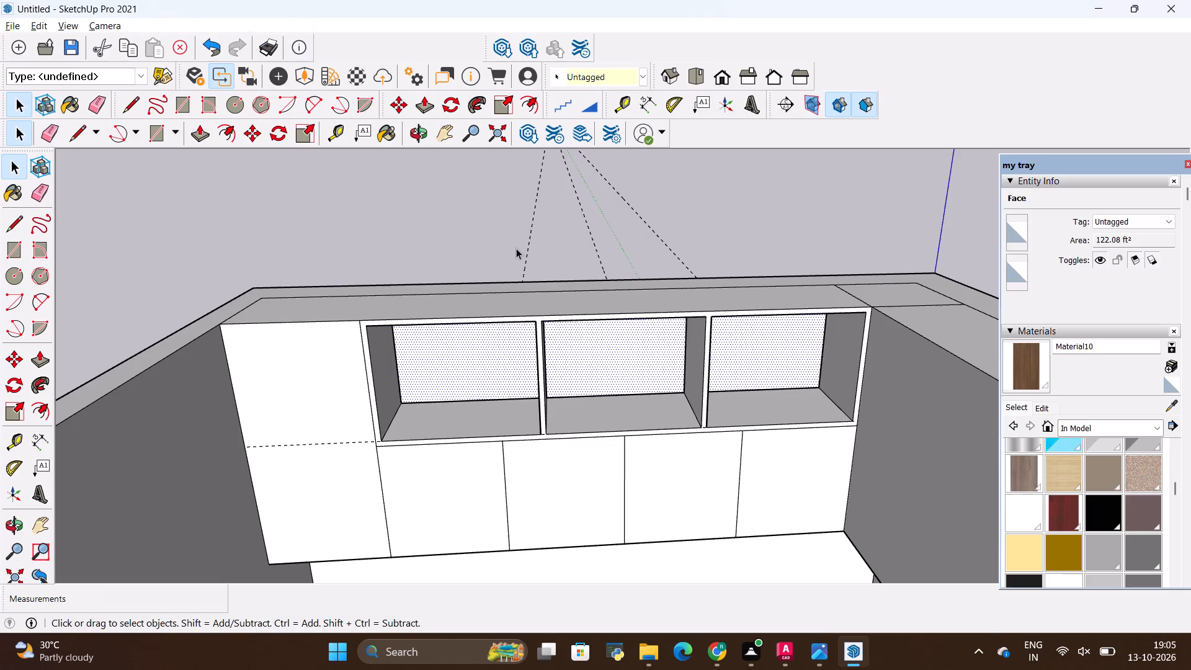
key("alt+Tab")
key("alt+Tab")
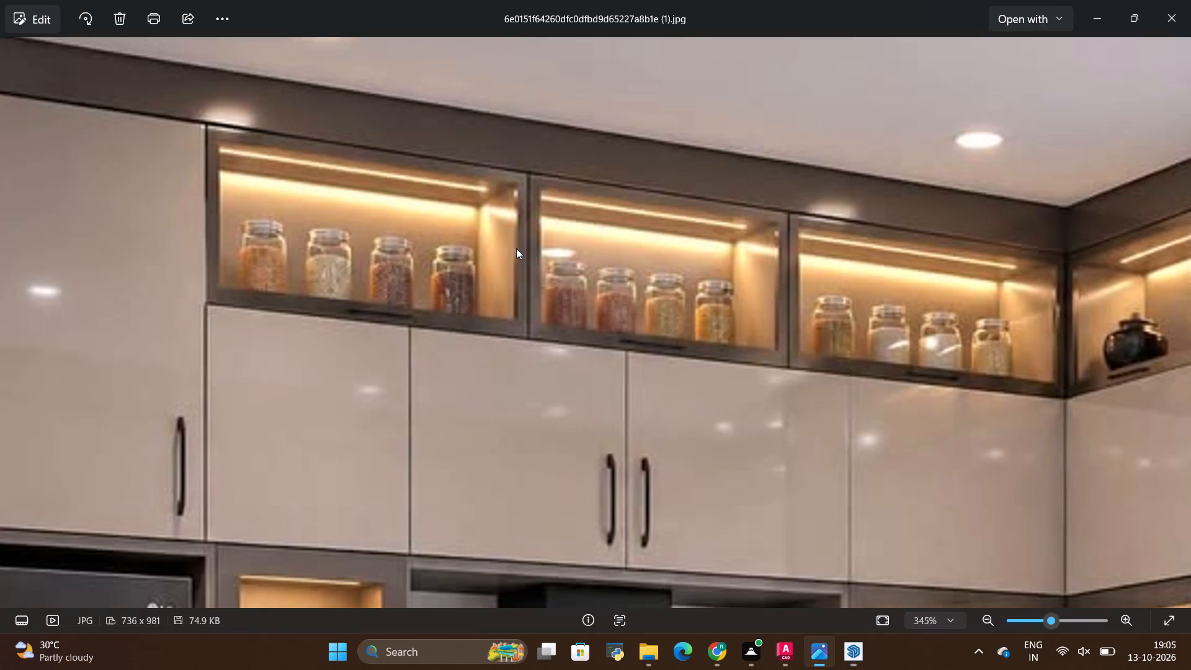
scroll(810, 331, "up", 3)
scroll(771, 315, "down", 4)
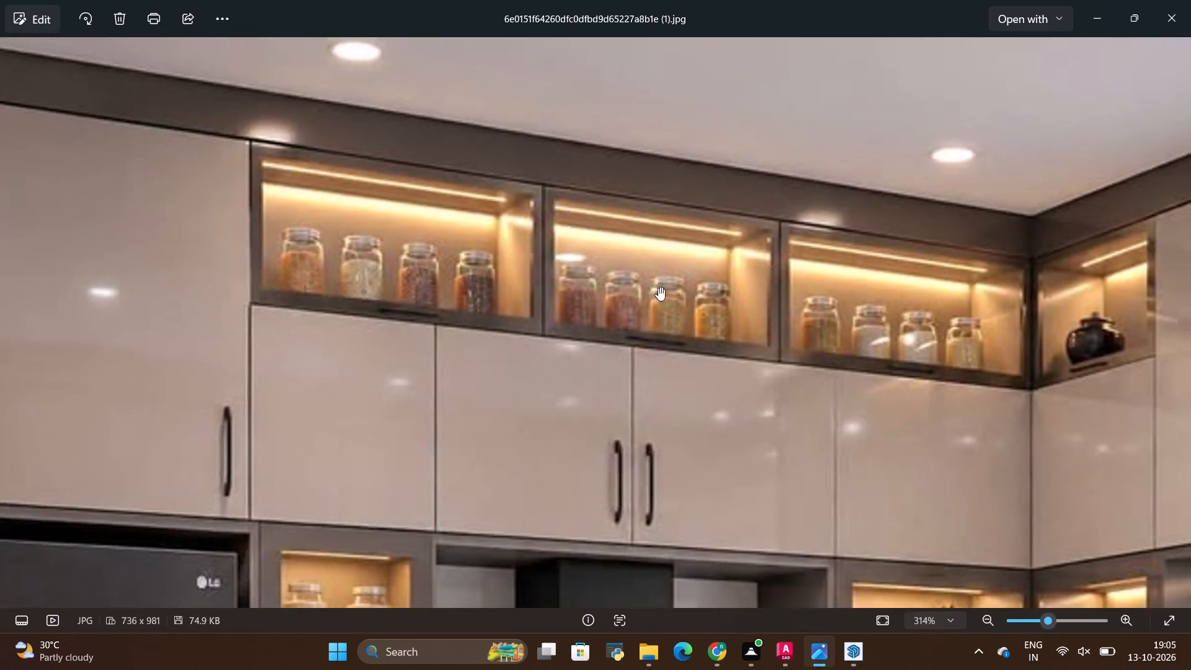
scroll(399, 208, "up", 2)
scroll(290, 280, "up", 2)
scroll(288, 280, "down", 3)
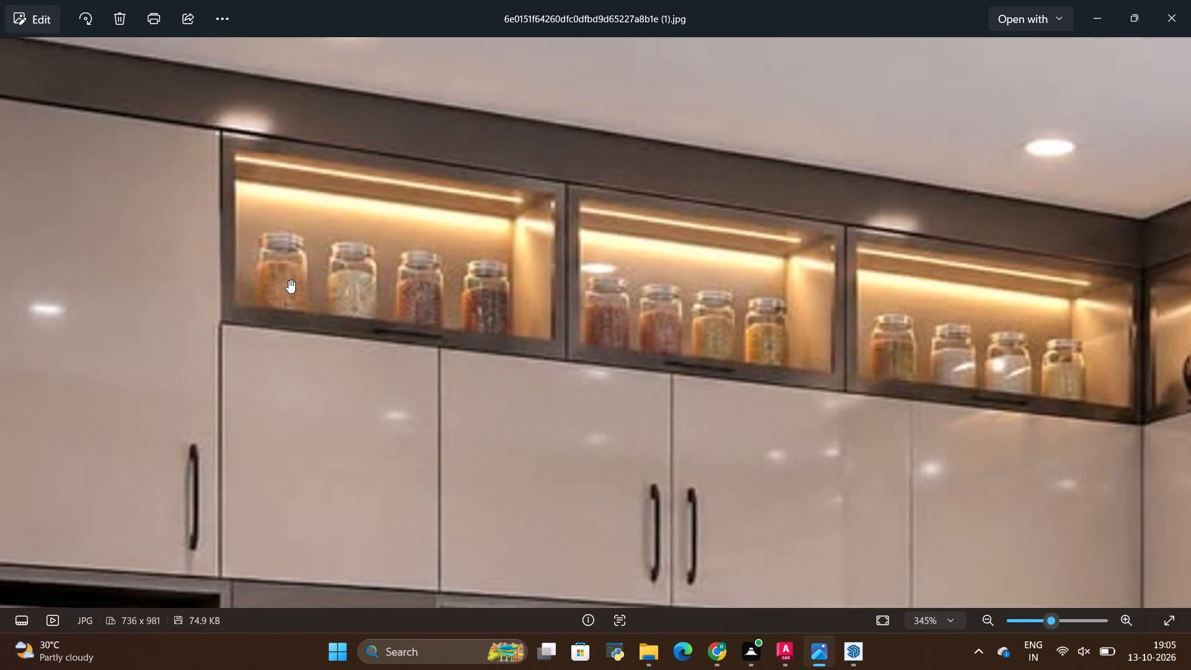
key("alt+Tab")
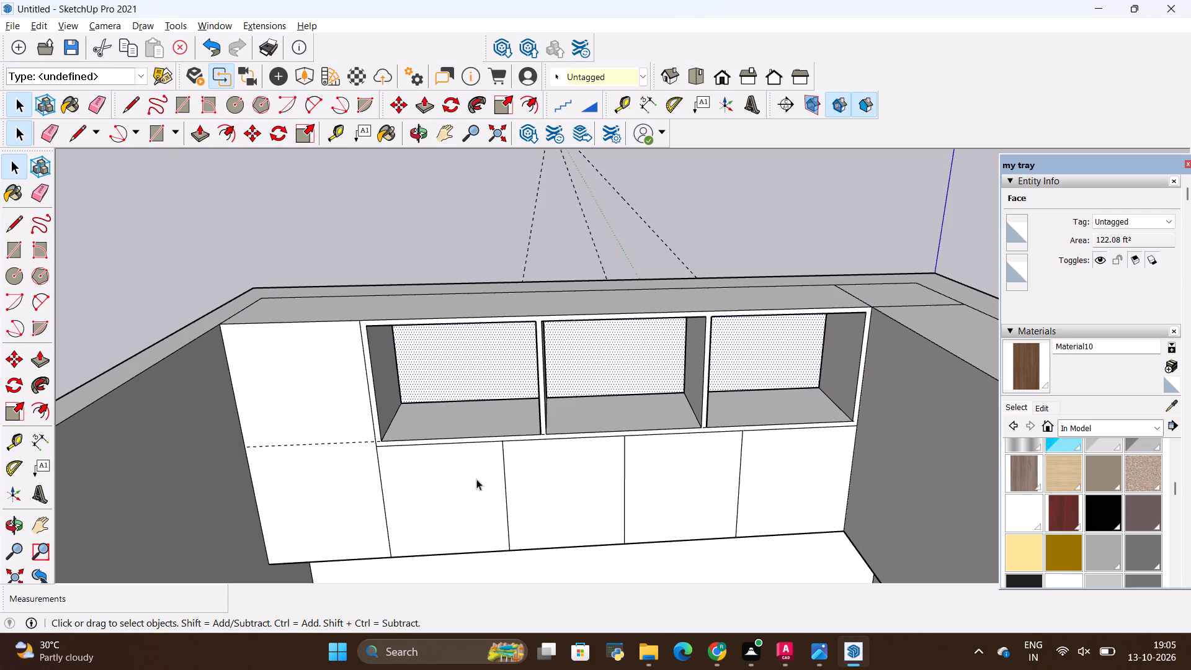
scroll(483, 503, "up", 5)
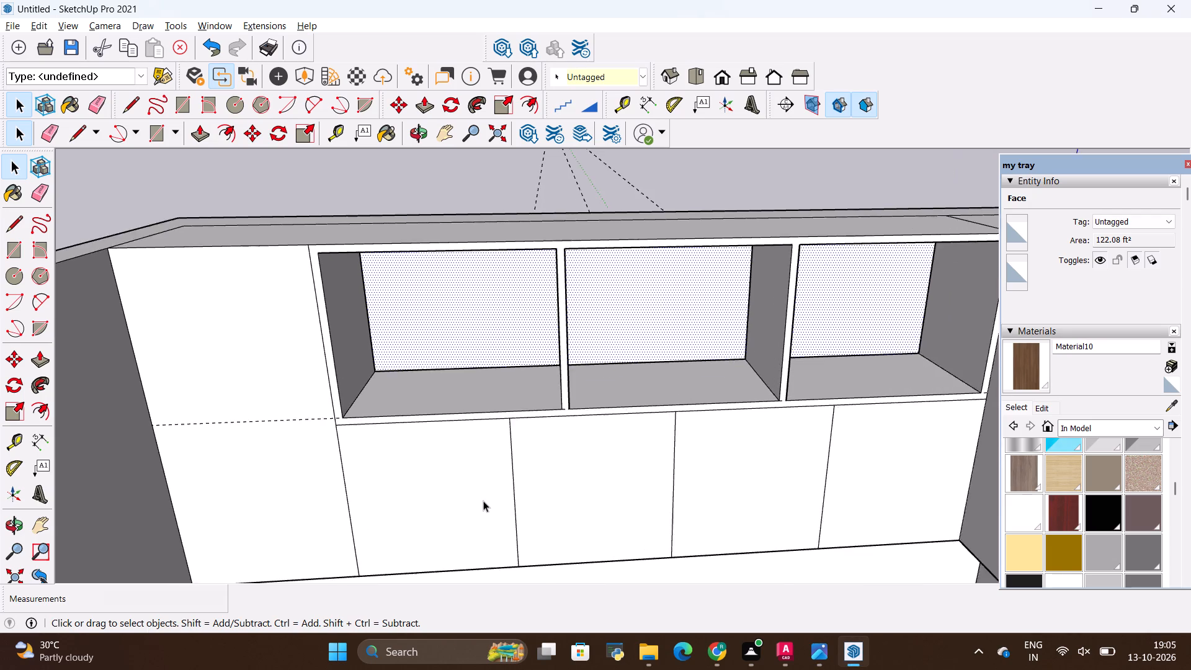
scroll(483, 501, "up", 4)
scroll(566, 458, "down", 5)
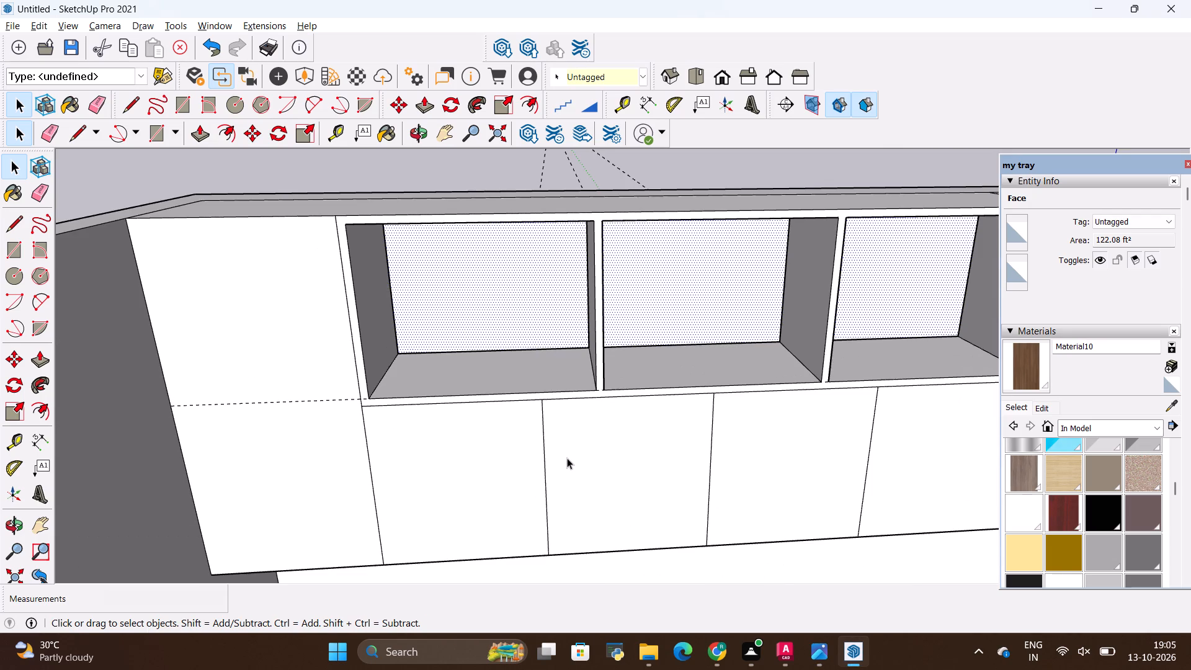
key("alt+Tab")
key("alt+Tab")
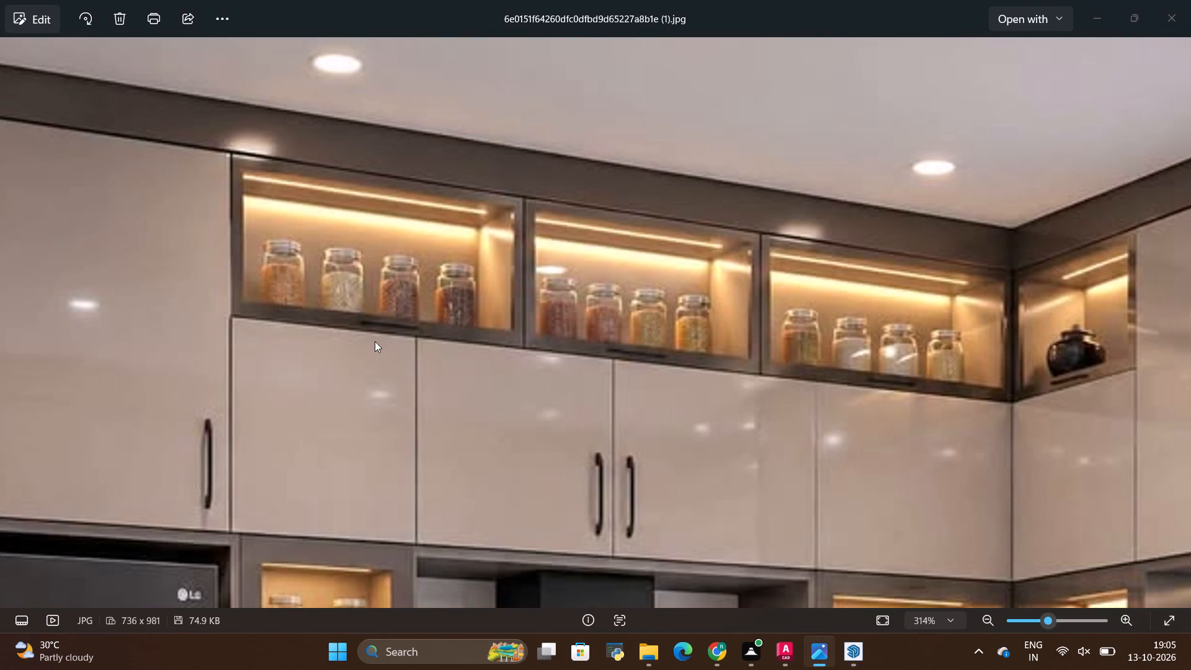
scroll(493, 450, "up", 2)
scroll(553, 392, "up", 5)
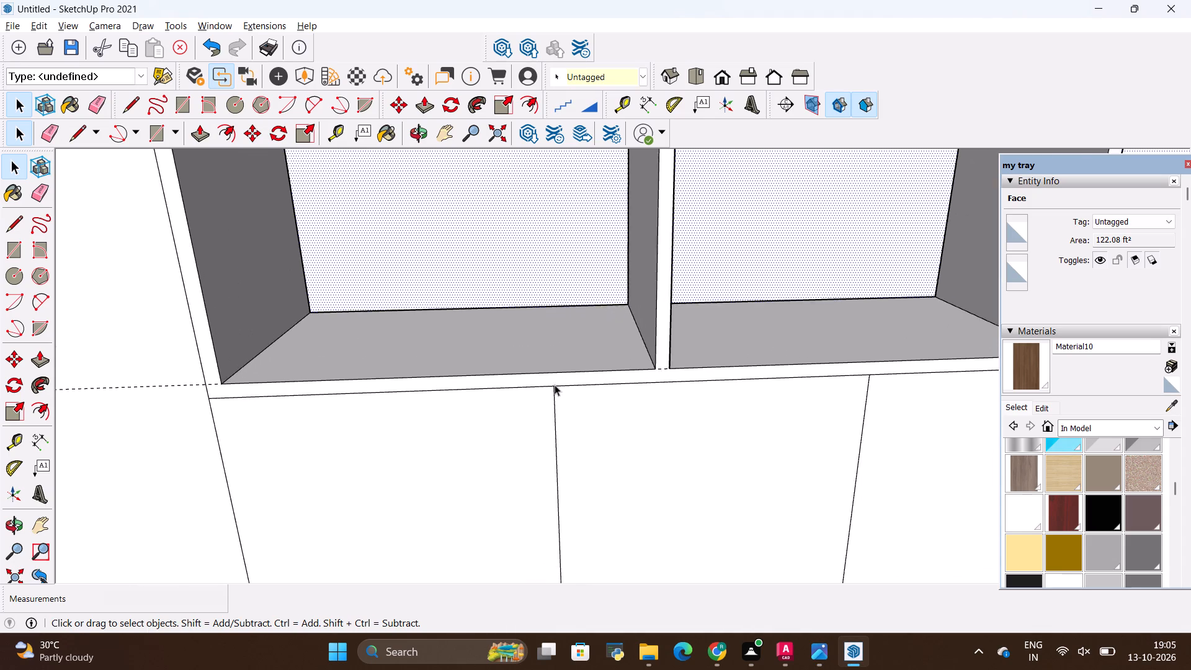
scroll(555, 385, "up", 10)
scroll(571, 359, "down", 10)
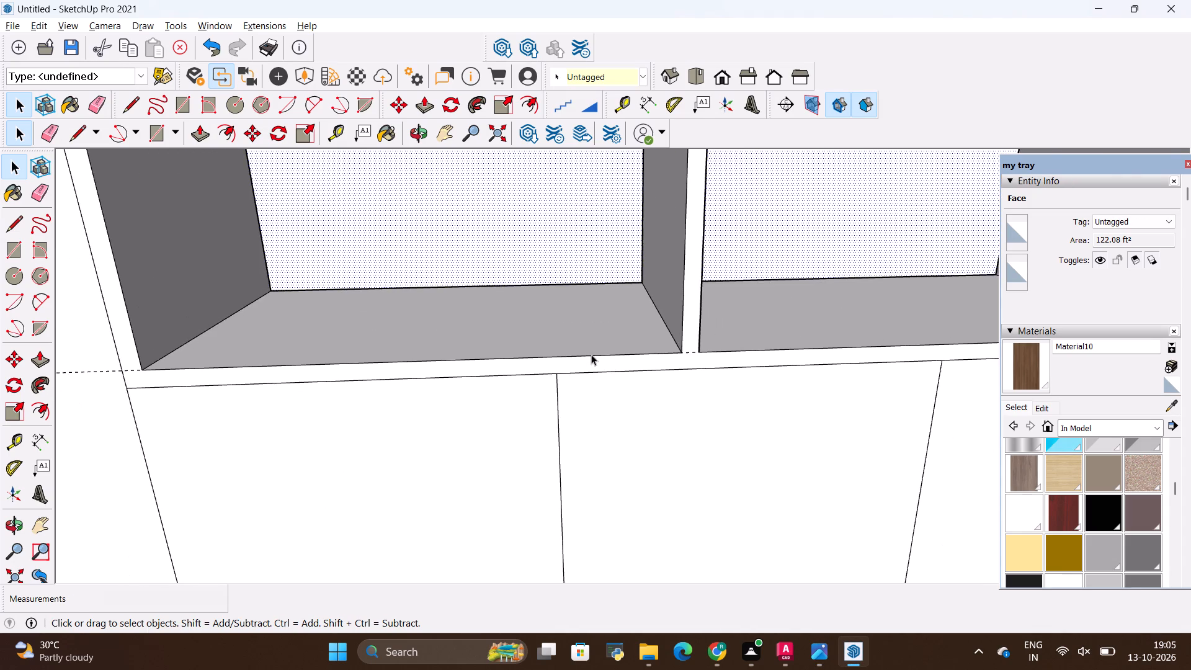
scroll(493, 370, "down", 10)
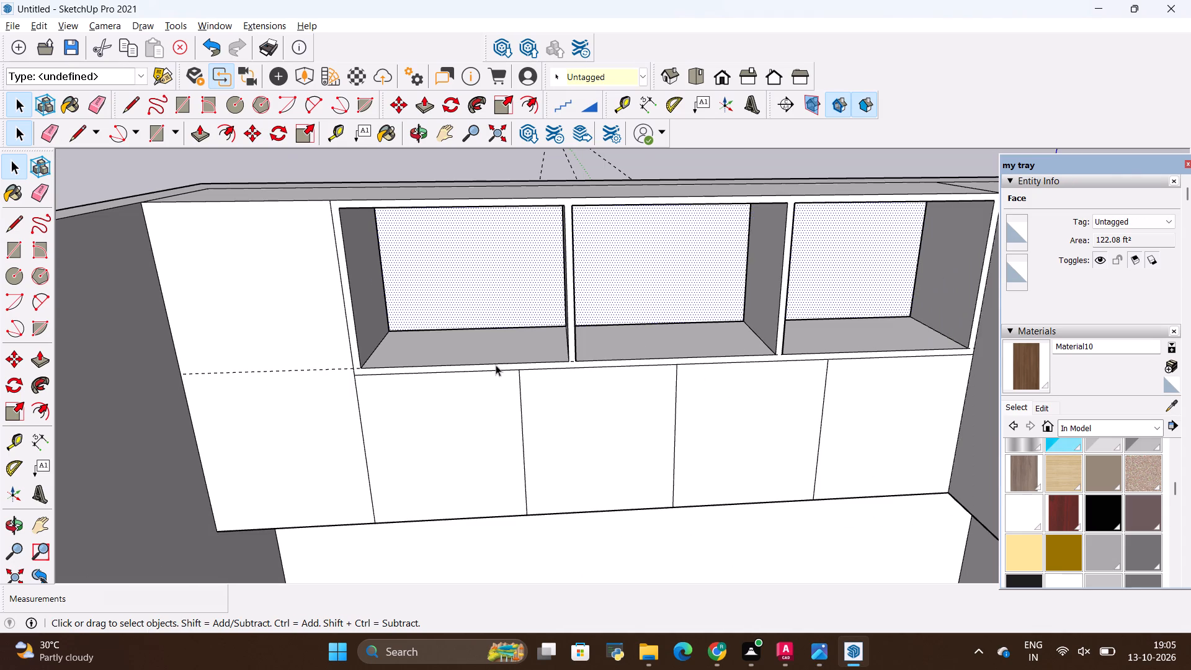
key("alt+Tab")
key("alt+Tab")
key("alt+Tab")
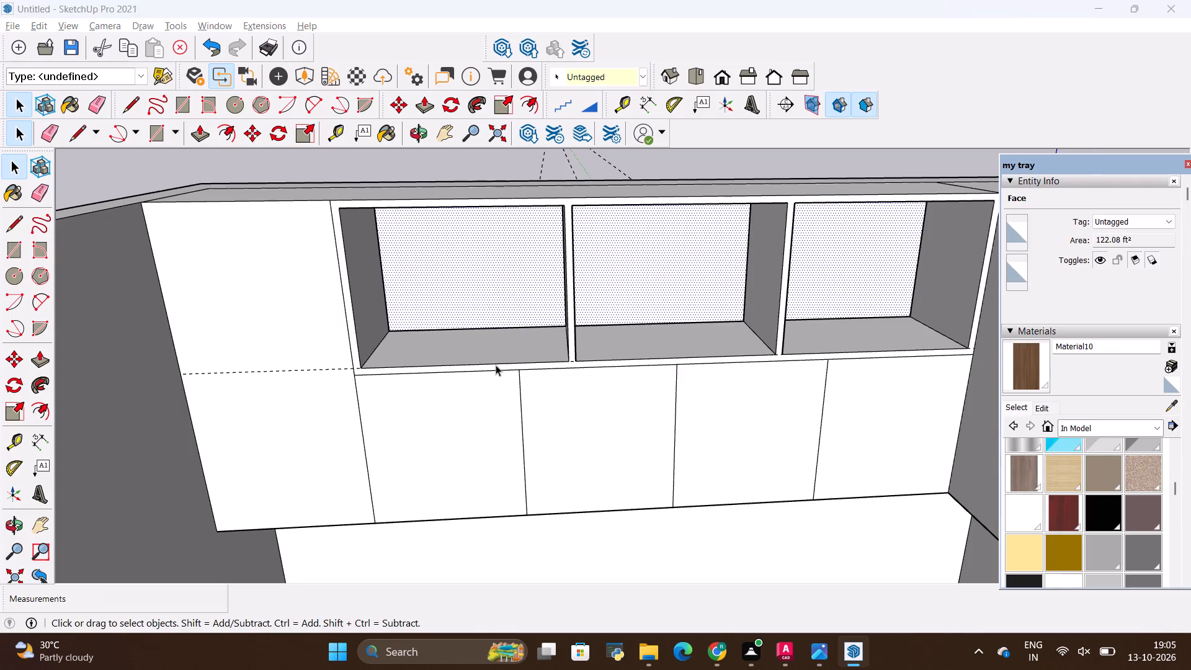
scroll(496, 365, "down", 5)
key("alt+Tab")
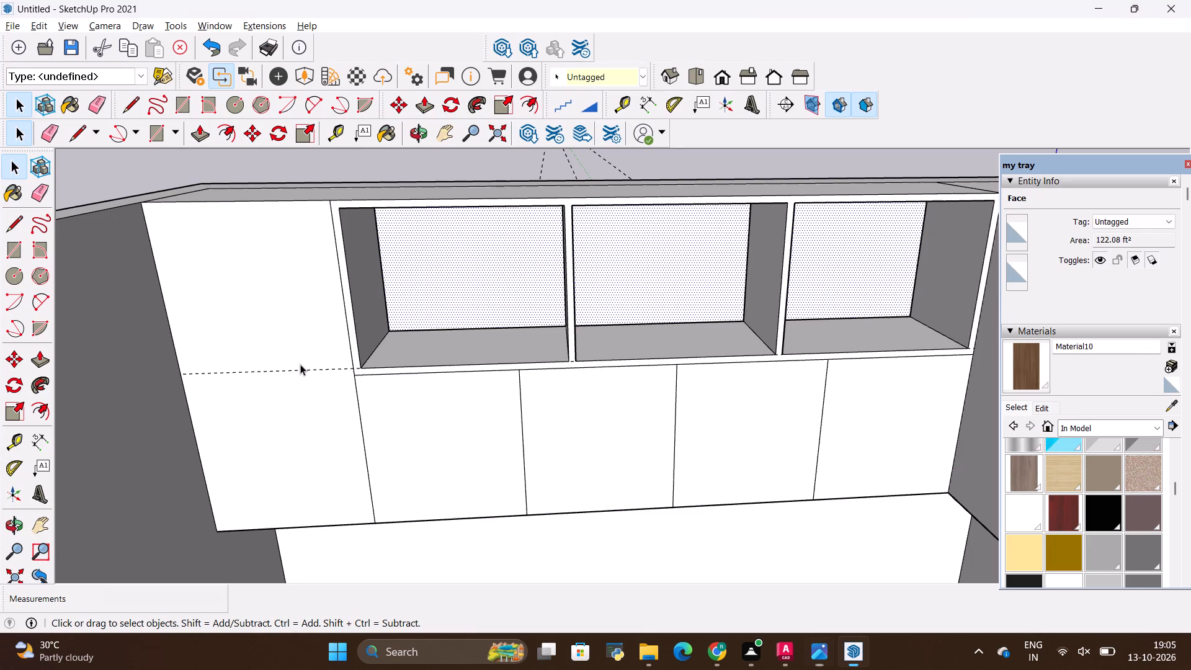
Erase the dashed horizontal guide crossing the full-height cabinet panel.
key("e")
left_click_drag(292, 361, 297, 385)
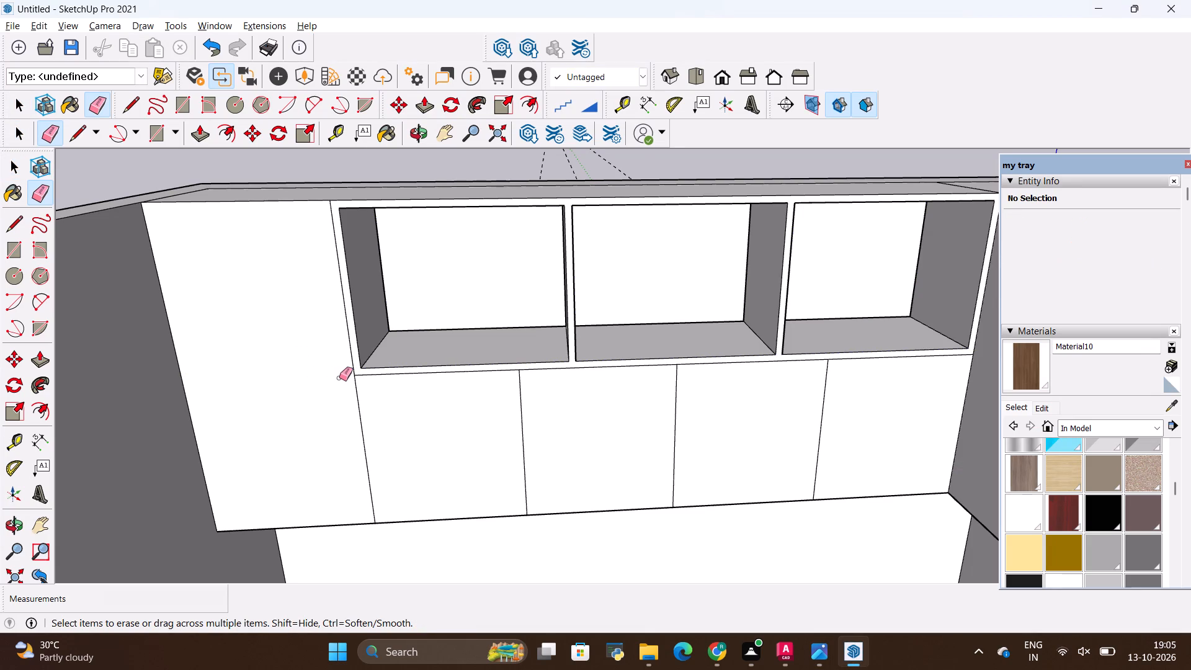
Examine the full-height cabinet door in the reference photo against the modelled panel.
key("alt+Tab")
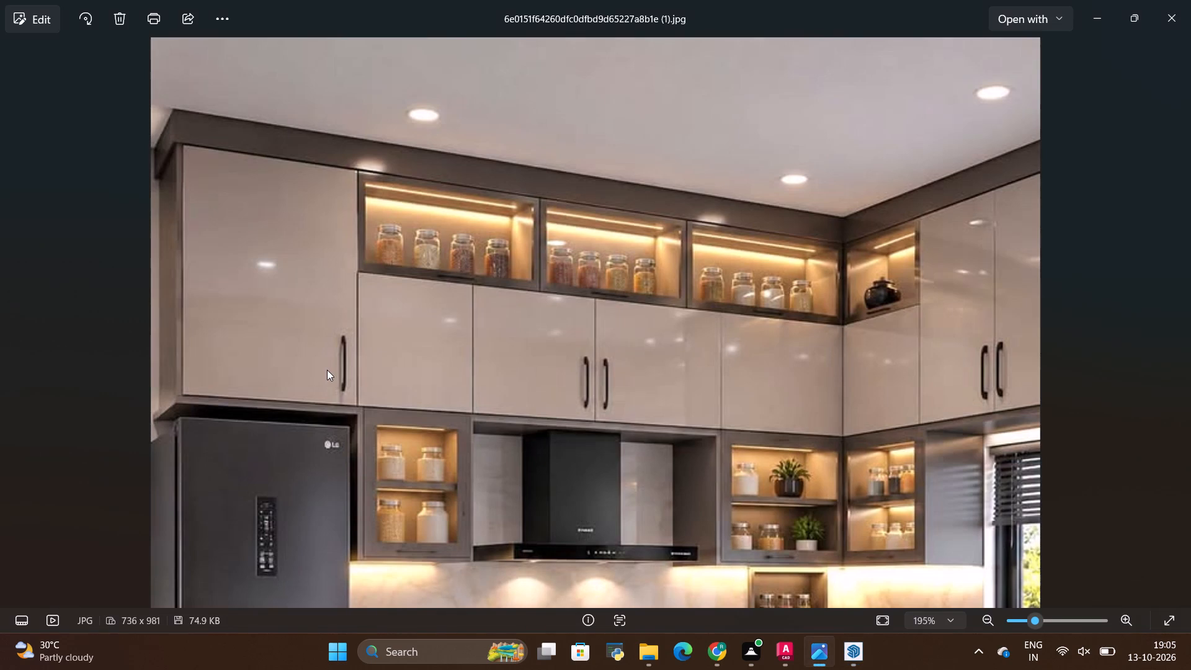
key("alt+Tab")
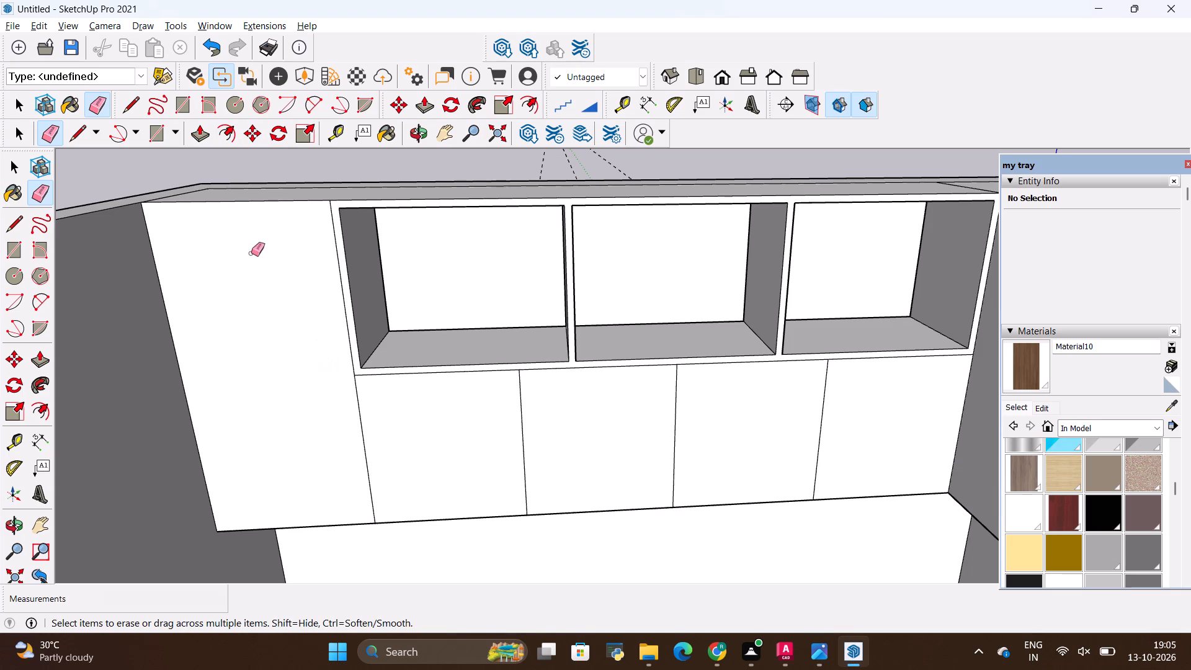
key("alt+Tab")
key("alt+Tab")
key("alt+Tab")
key("alt+Tab")
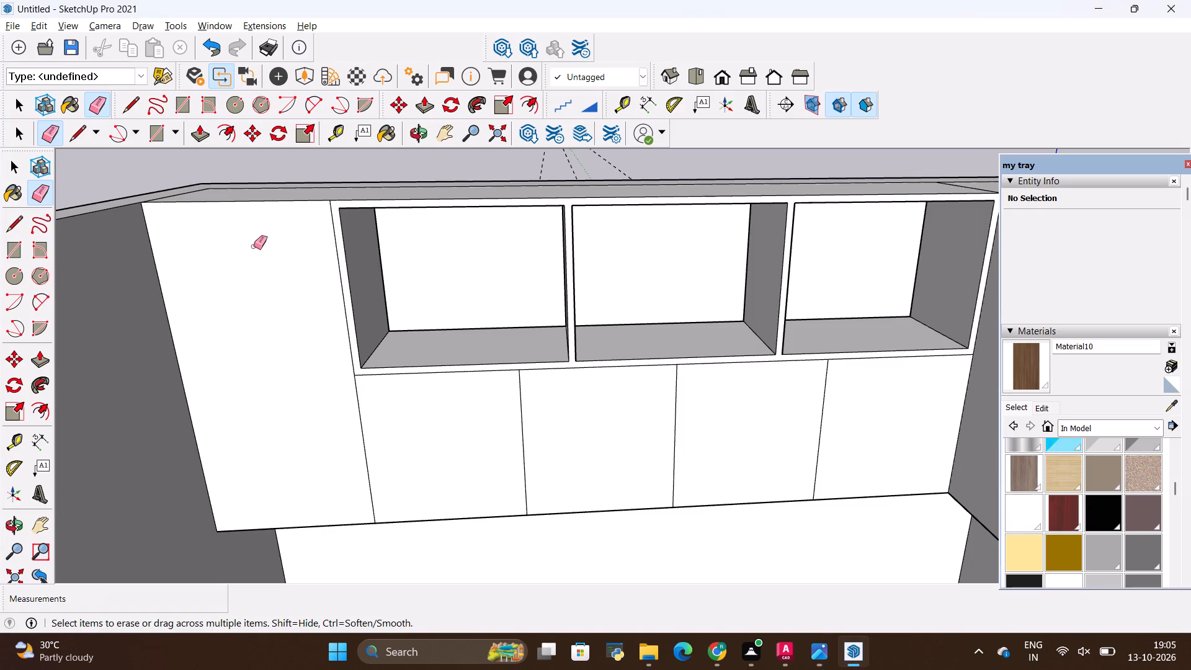
scroll(318, 249, "up", 1)
scroll(319, 251, "down", 3)
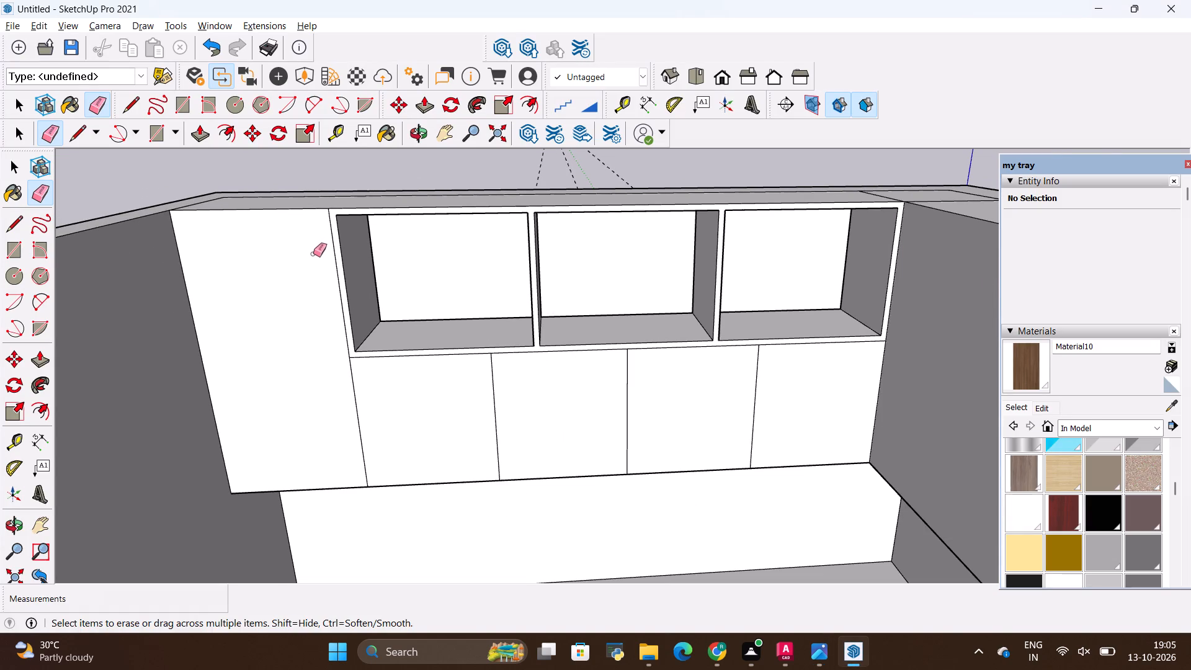
key("alt+Tab")
key("alt+Tab")
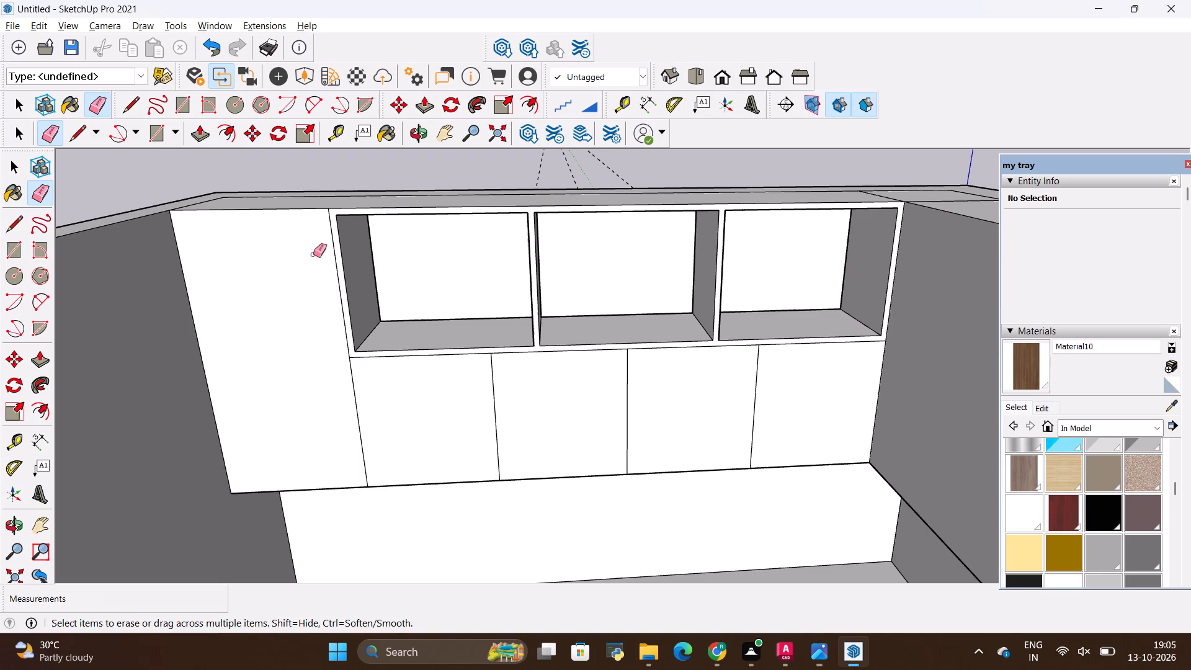
Offset the full-height cabinet panel's outline inward by 0.2".
key("space")
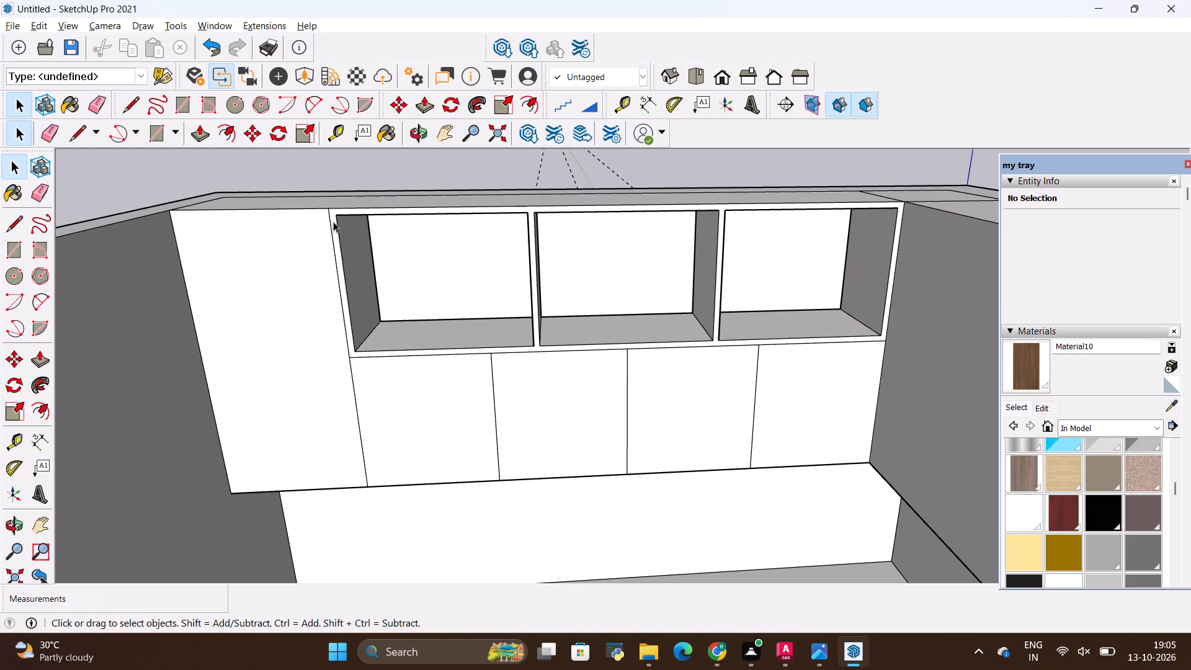
left_click(298, 252)
left_click(530, 100)
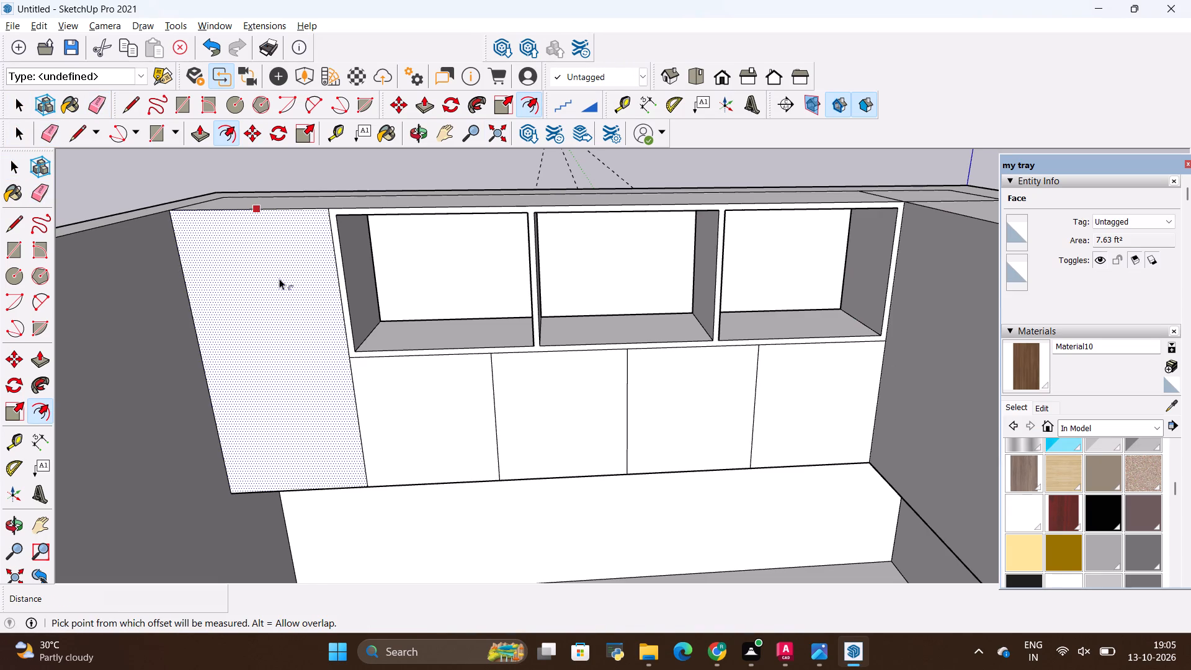
left_click(280, 280)
key("BackSpace")
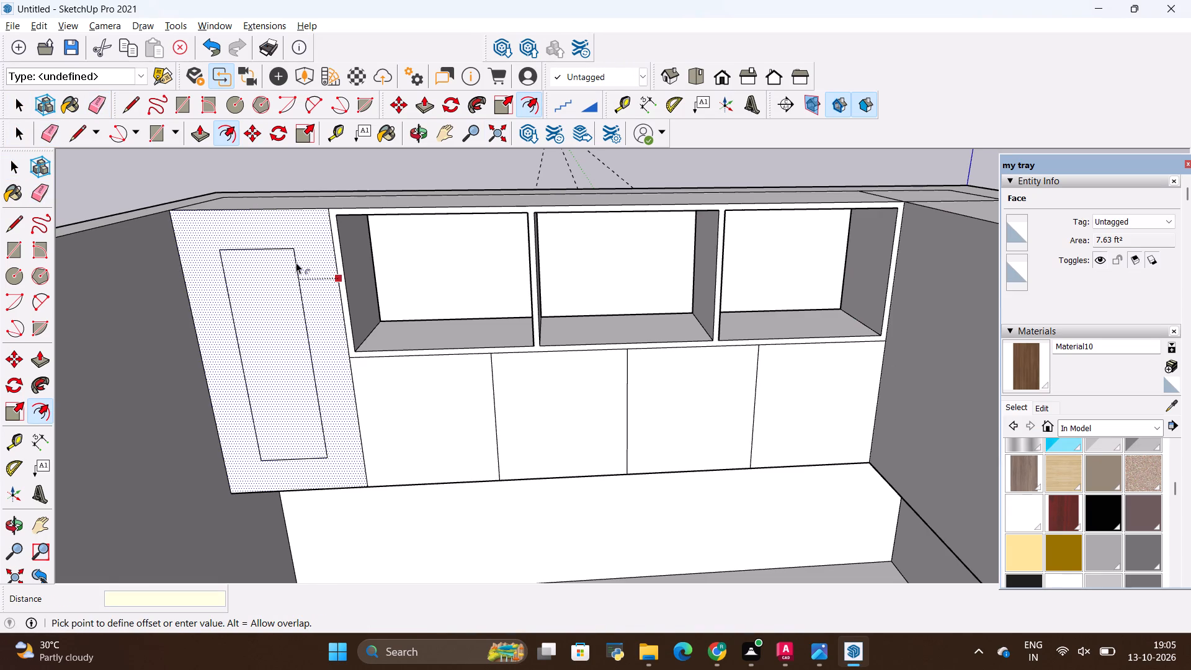
type(".2\"")
key("Return")
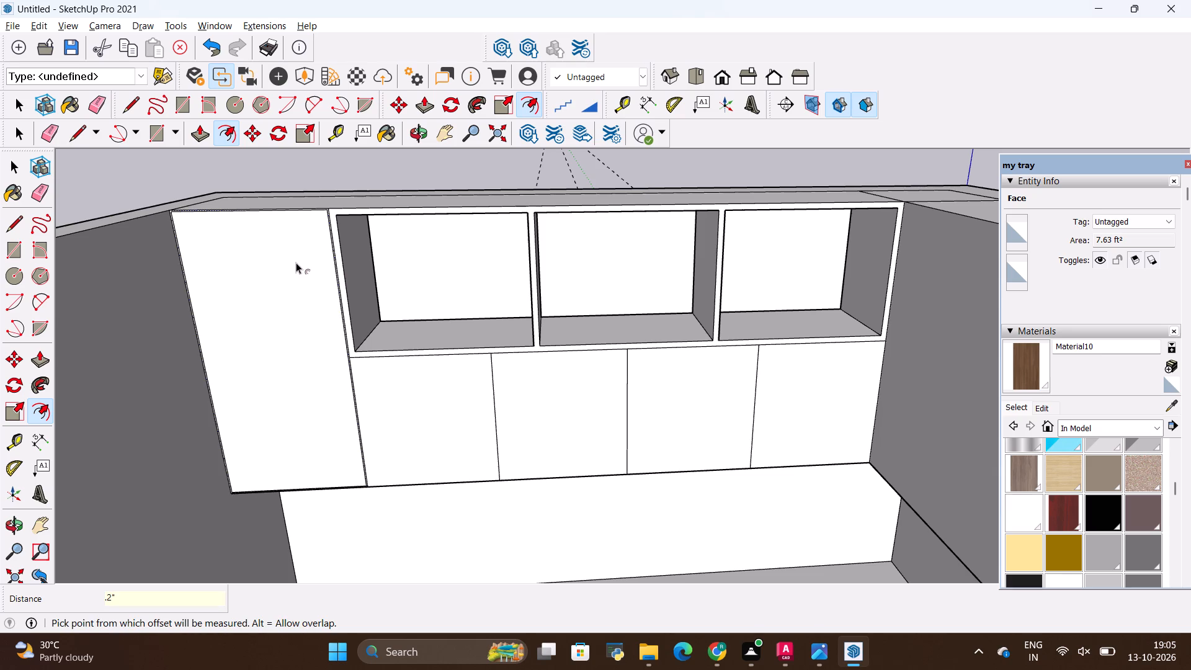
scroll(290, 182, "up", 3)
scroll(371, 242, "down", 5)
scroll(408, 257, "up", 6)
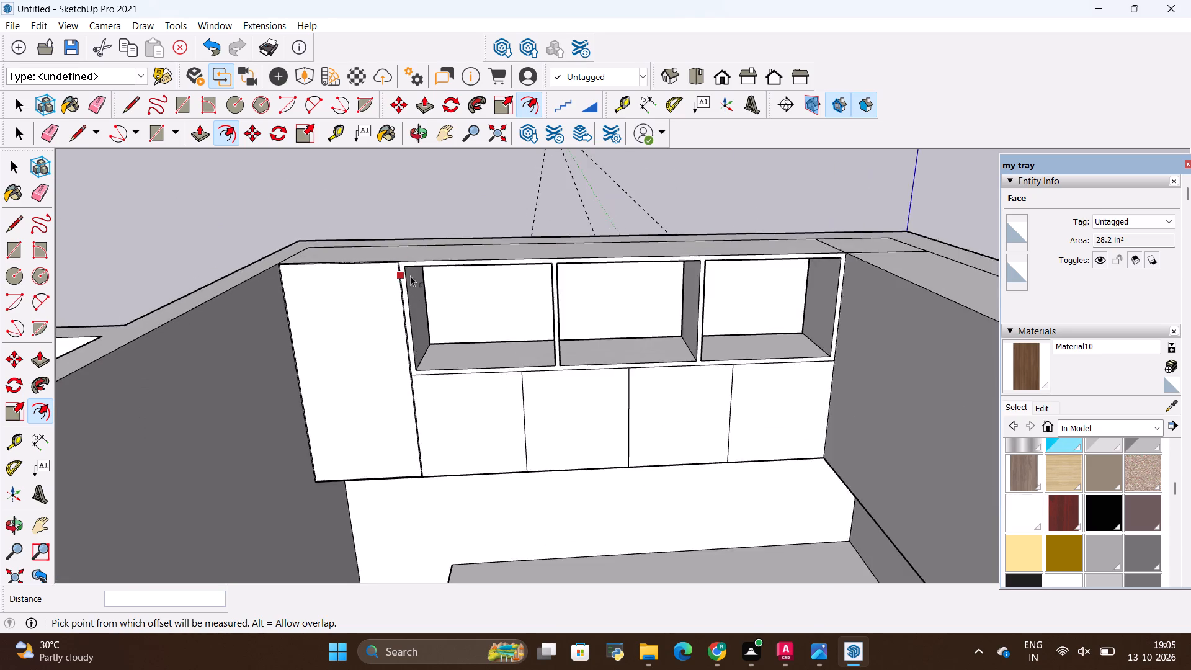
scroll(410, 275, "up", 17)
scroll(385, 212, "up", 6)
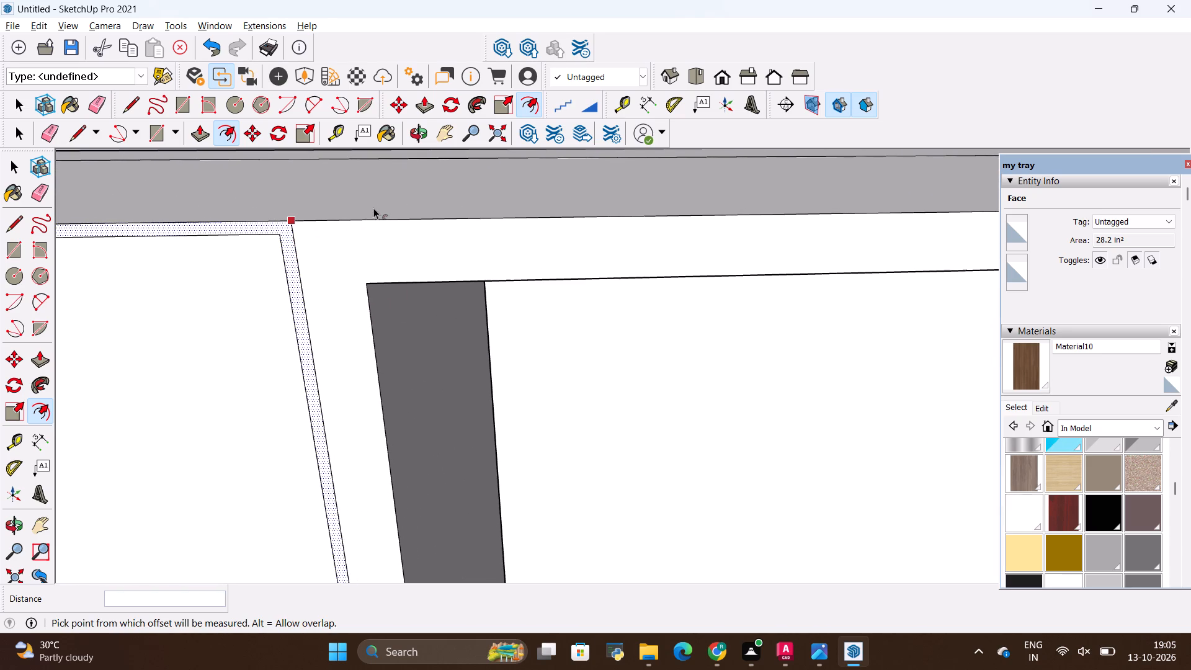
scroll(450, 174, "down", 14)
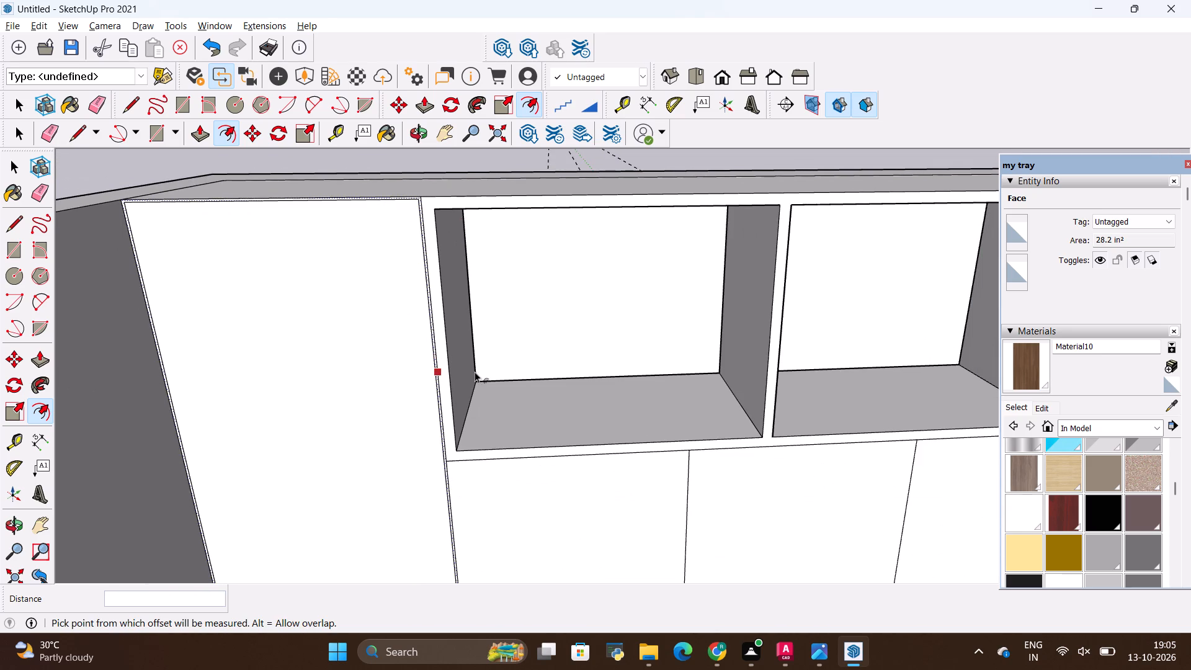
key("Escape")
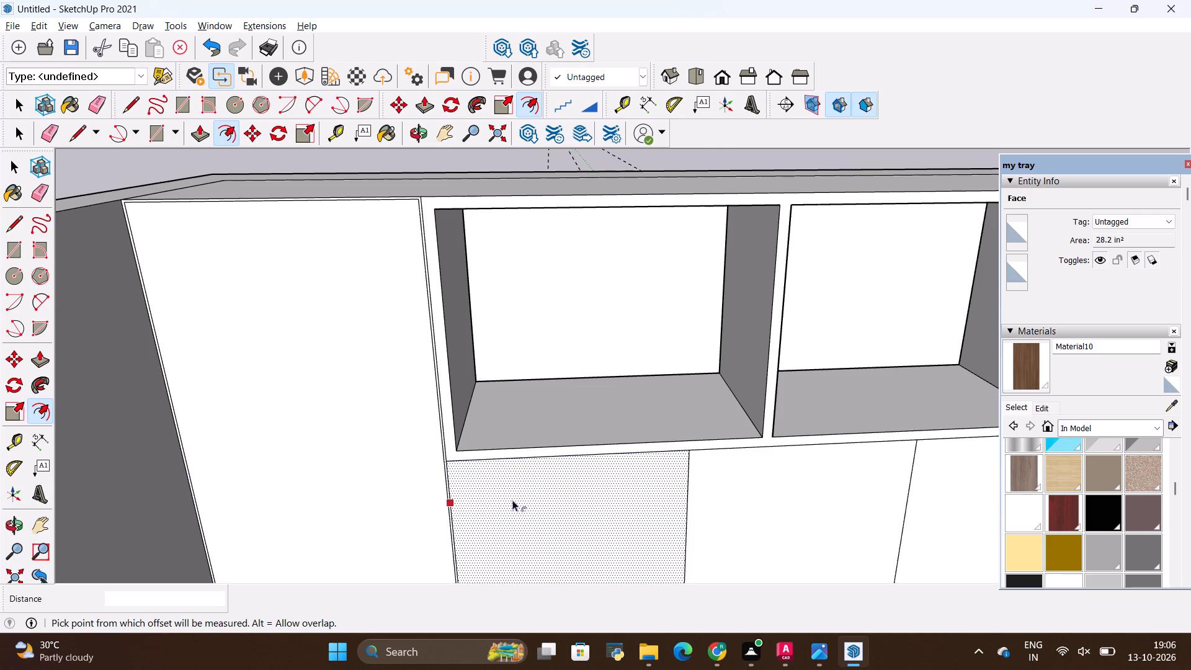
Offset the outline of the lower door panel adjoining the full-height panel inward by 0.2".
left_click(527, 496)
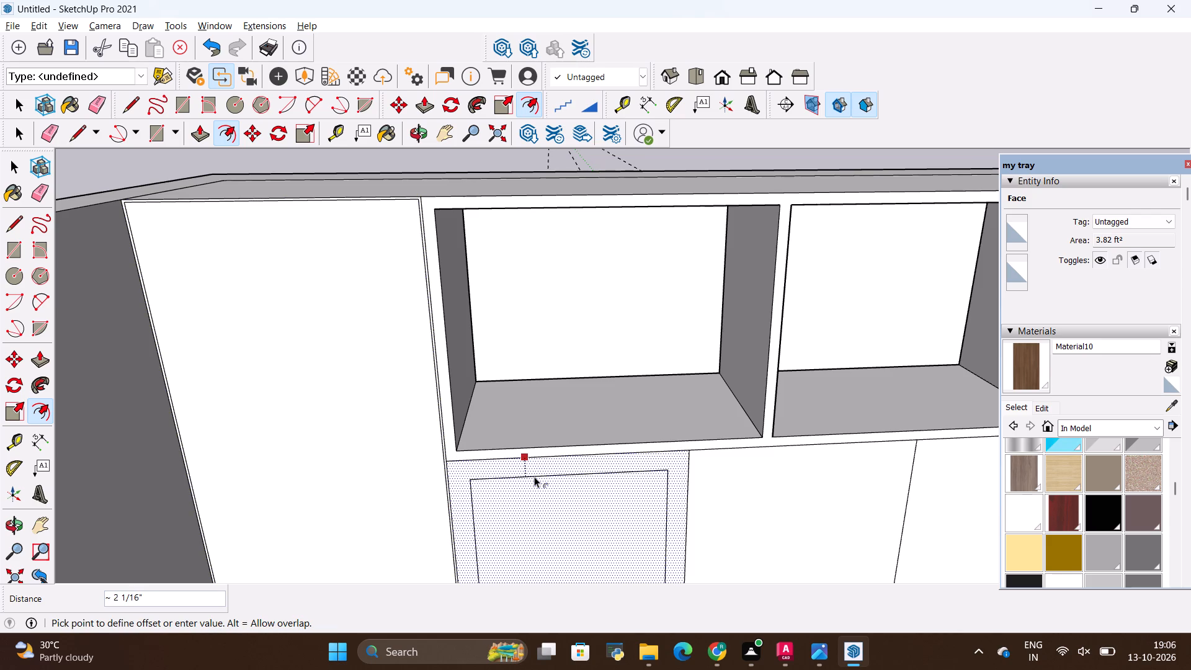
key("BackSpace")
type(".2\"")
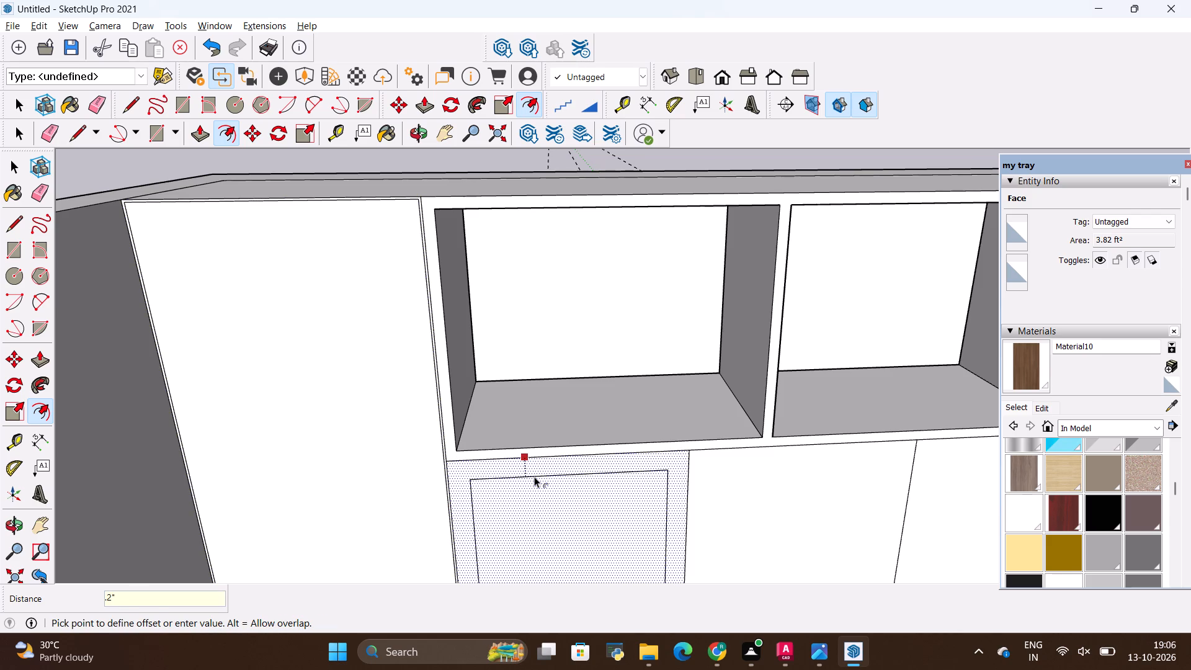
key("Return")
key("Escape")
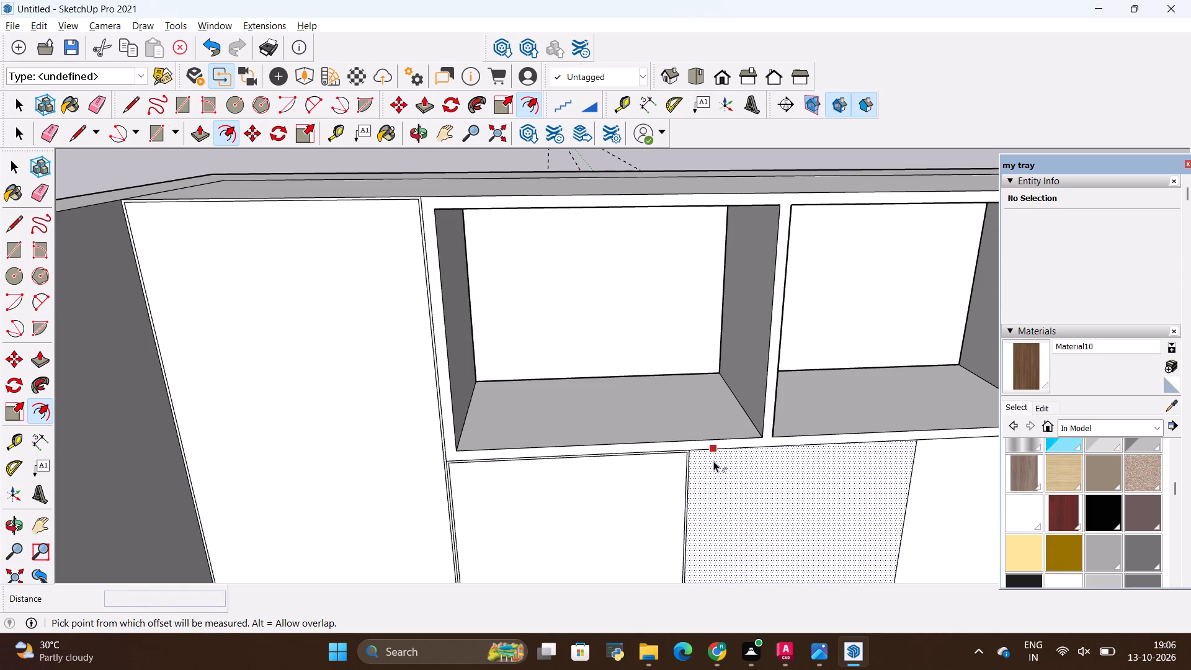
Offset the second lower door panel's outline inward by 0.2".
left_click(713, 461)
key("BackSpace")
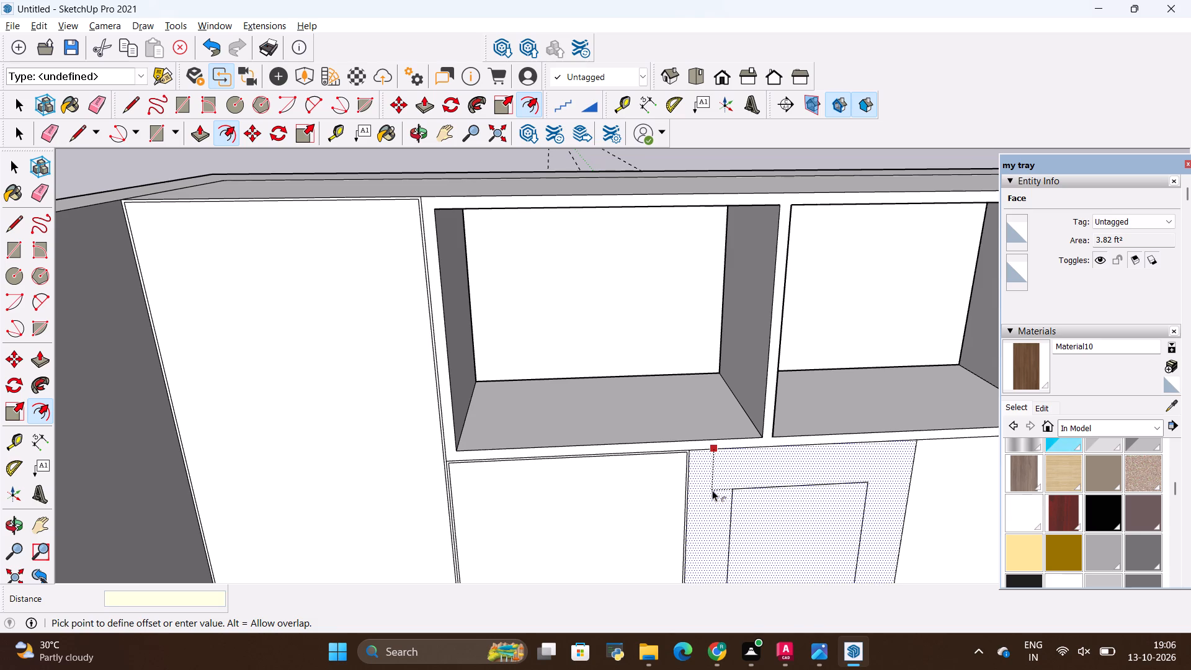
type(".2\"")
key("Return")
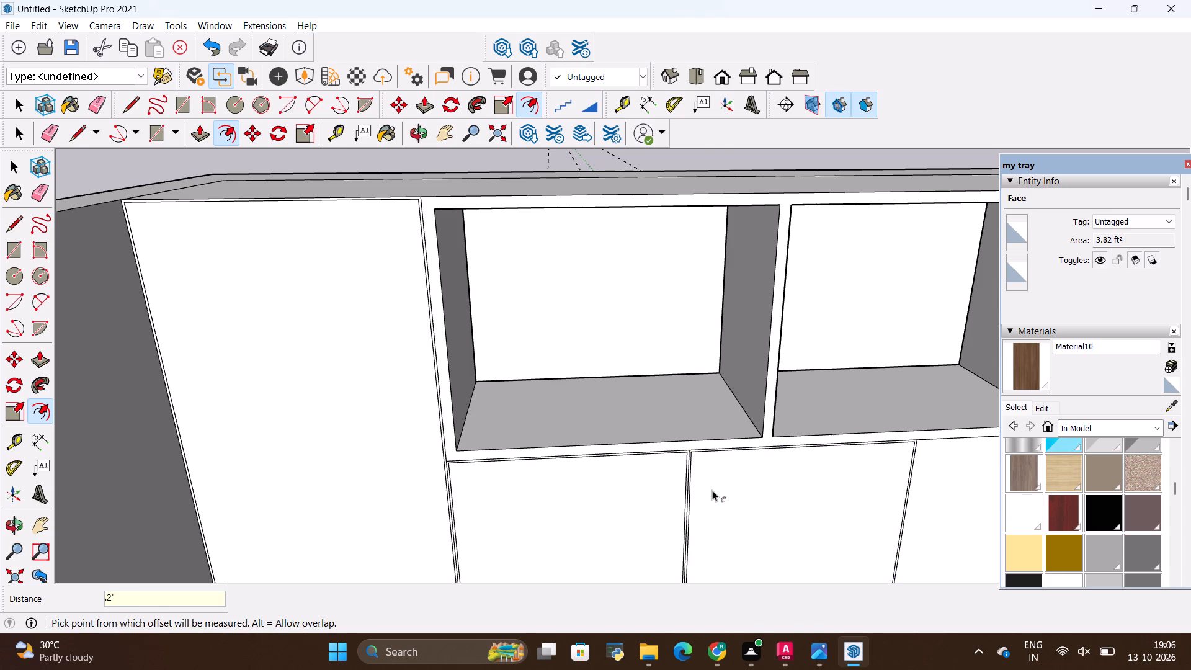
key("Escape")
Offset the third lower door panel's outline inward by 0.2".
scroll(346, 396, "down", 5)
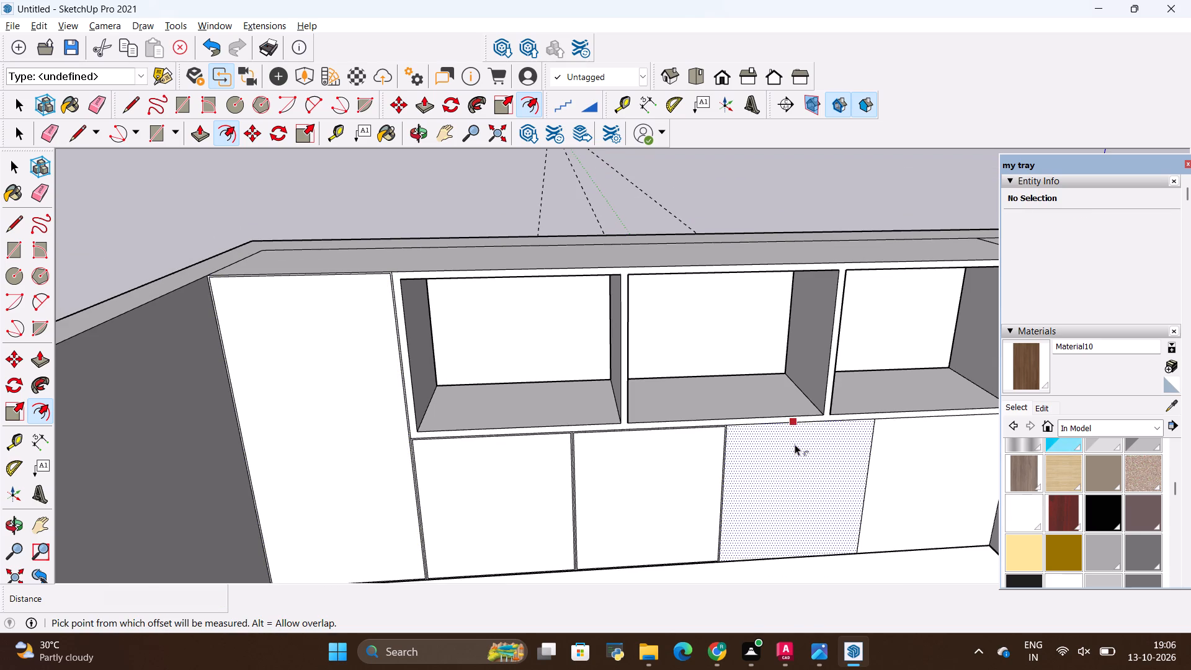
key("Escape")
left_click(793, 455)
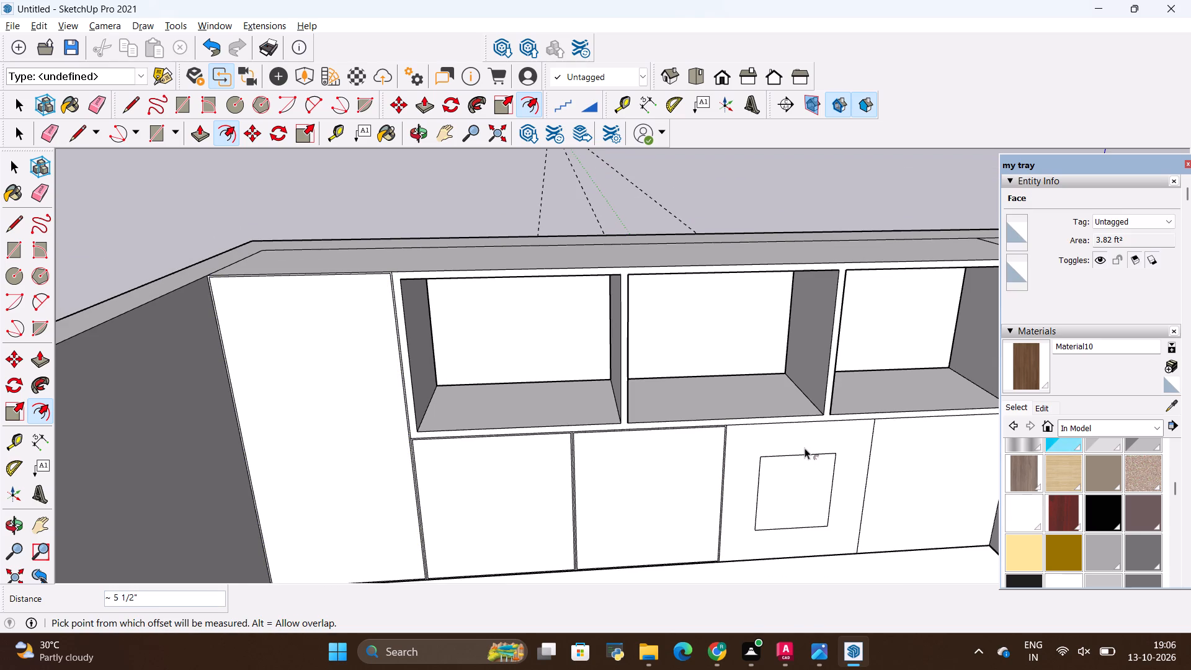
key("alt+BackSpace")
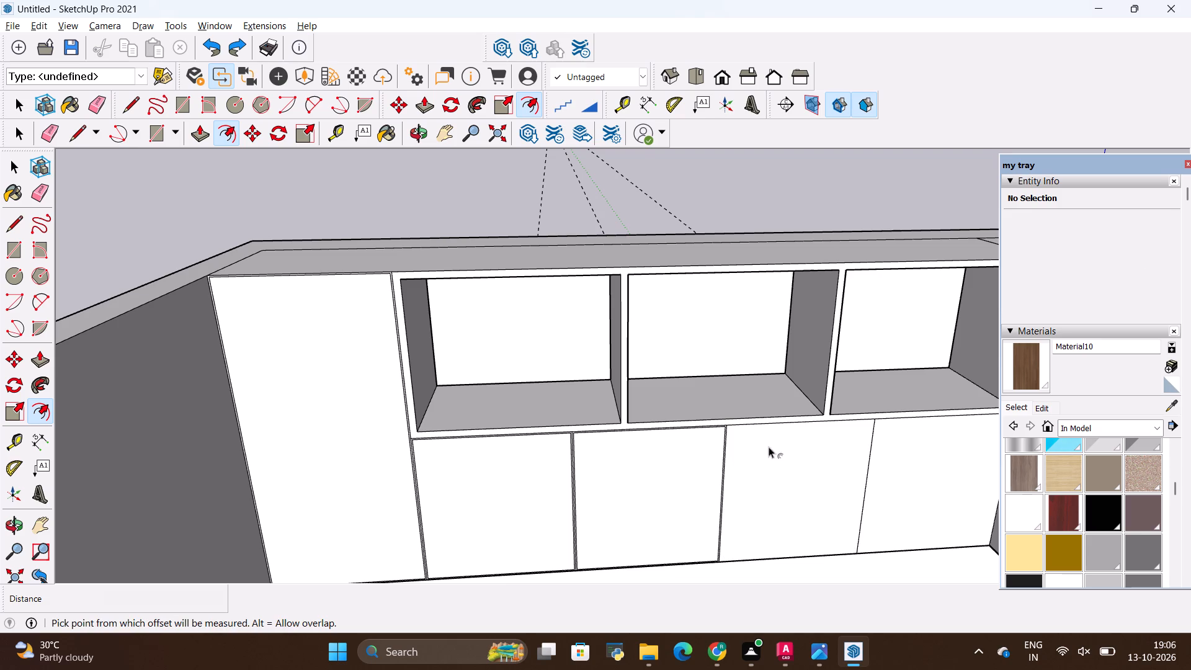
left_click(781, 449)
key("BackSpace")
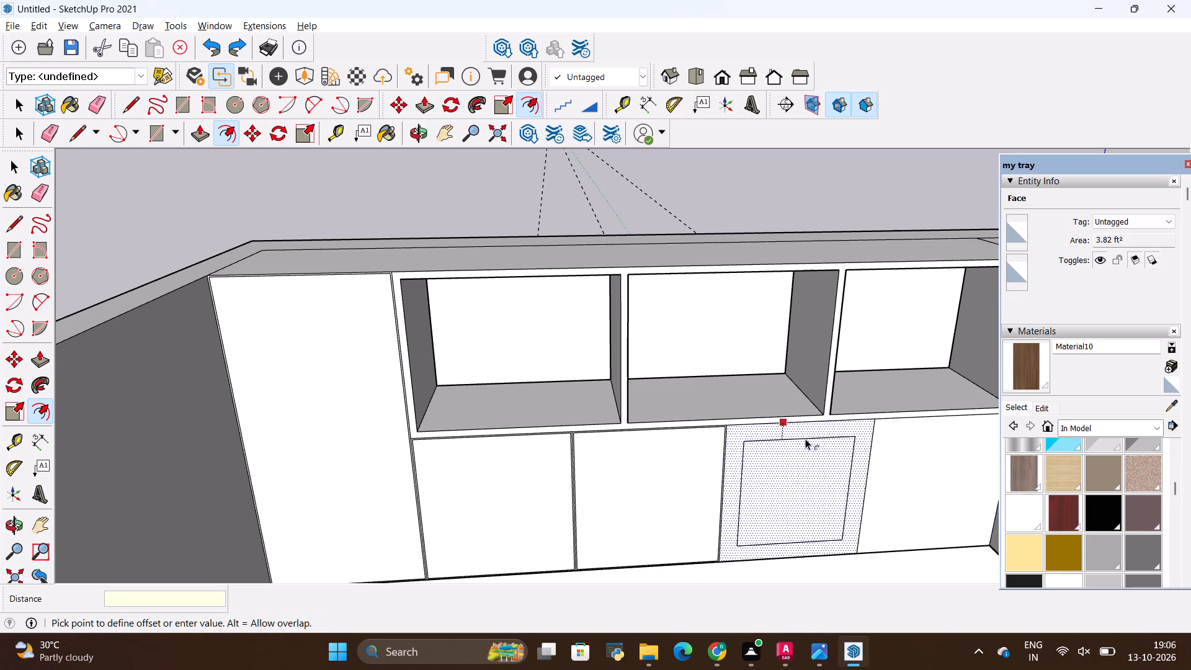
type(".2\"")
key("Return")
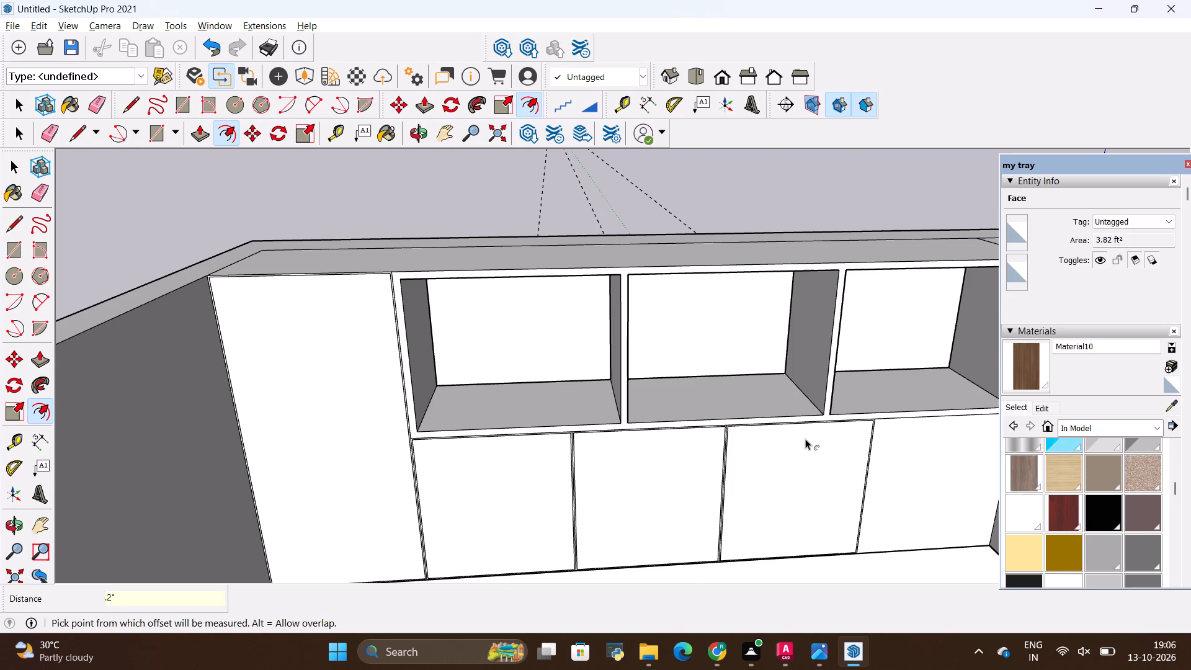
key("Escape")
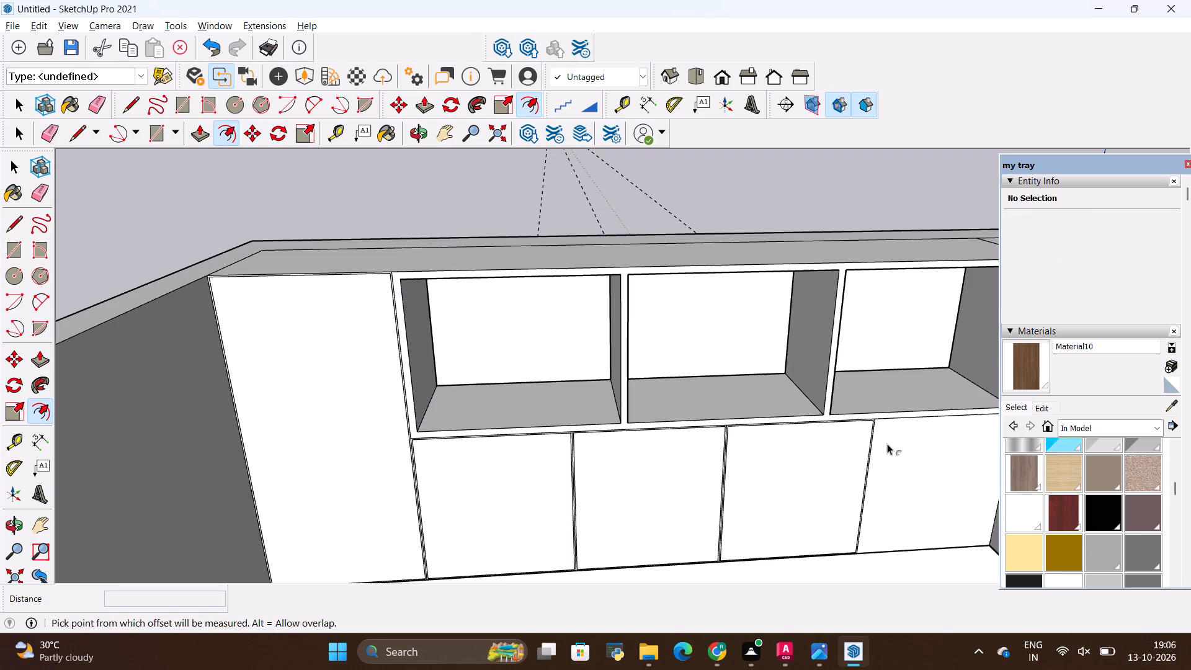
Offset the outline of the fourth lower door panel, farthest from the full-height cabinet, inward by 0.2".
left_click(926, 465)
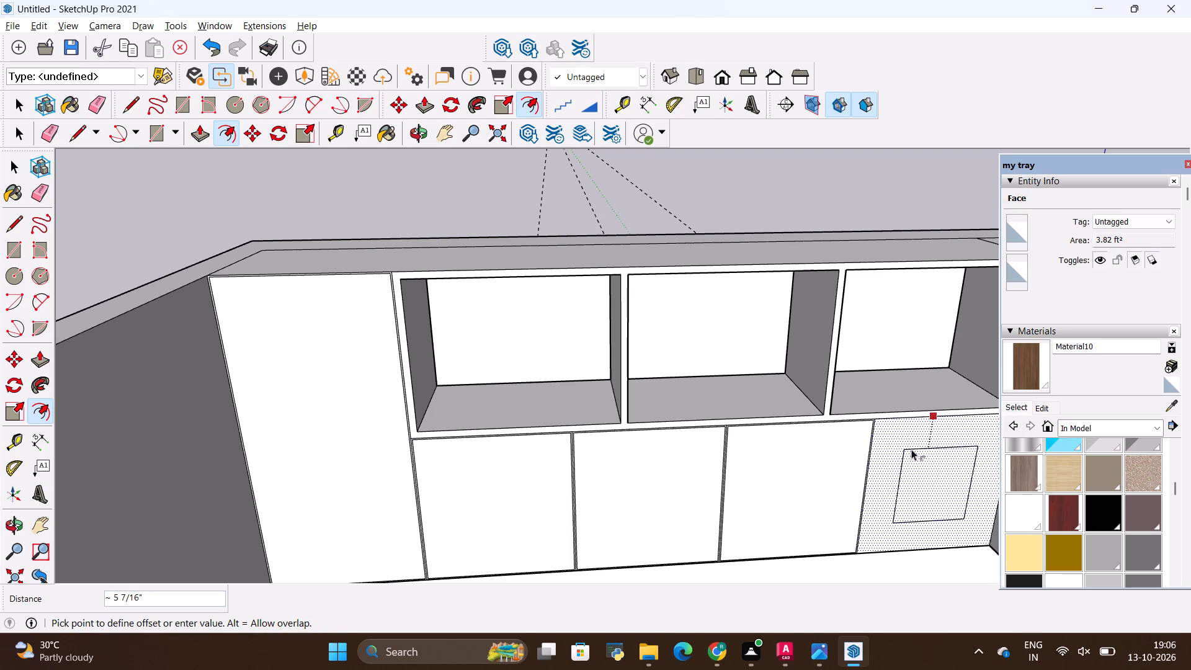
key("BackSpace")
type(".2\"")
key("Return")
key("Escape")
scroll(590, 380, "down", 4)
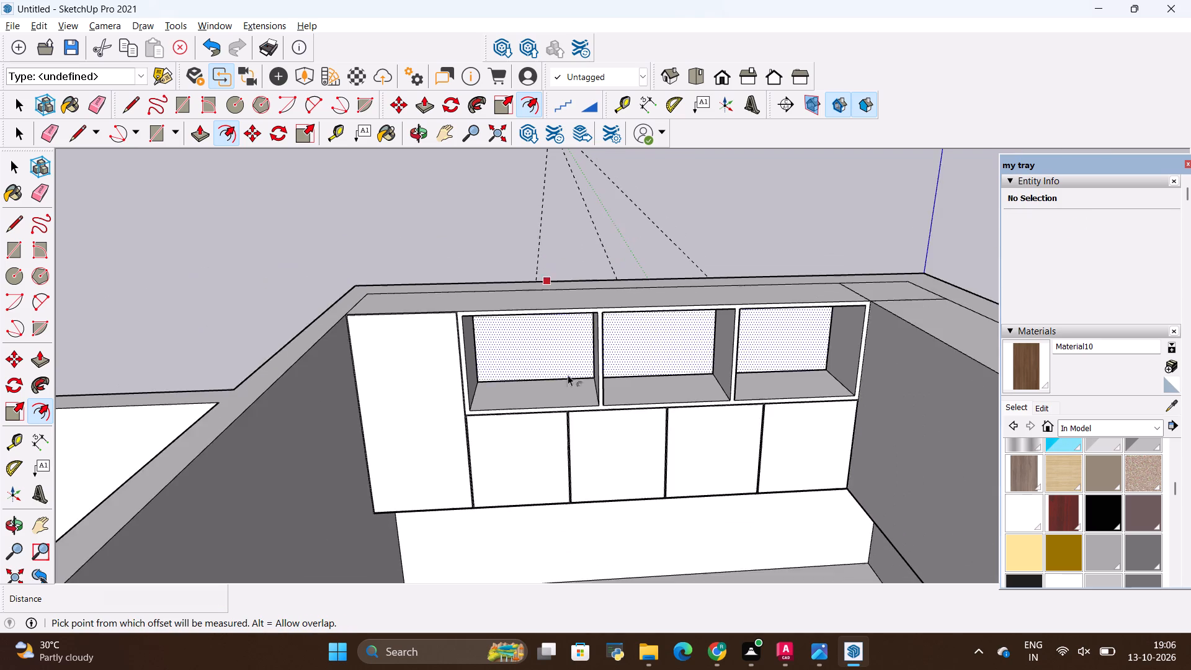
Erase the middle dividing line between the third and fourth lower door panels, leaving their inset outlines.
scroll(796, 440, "up", 8)
key("Escape")
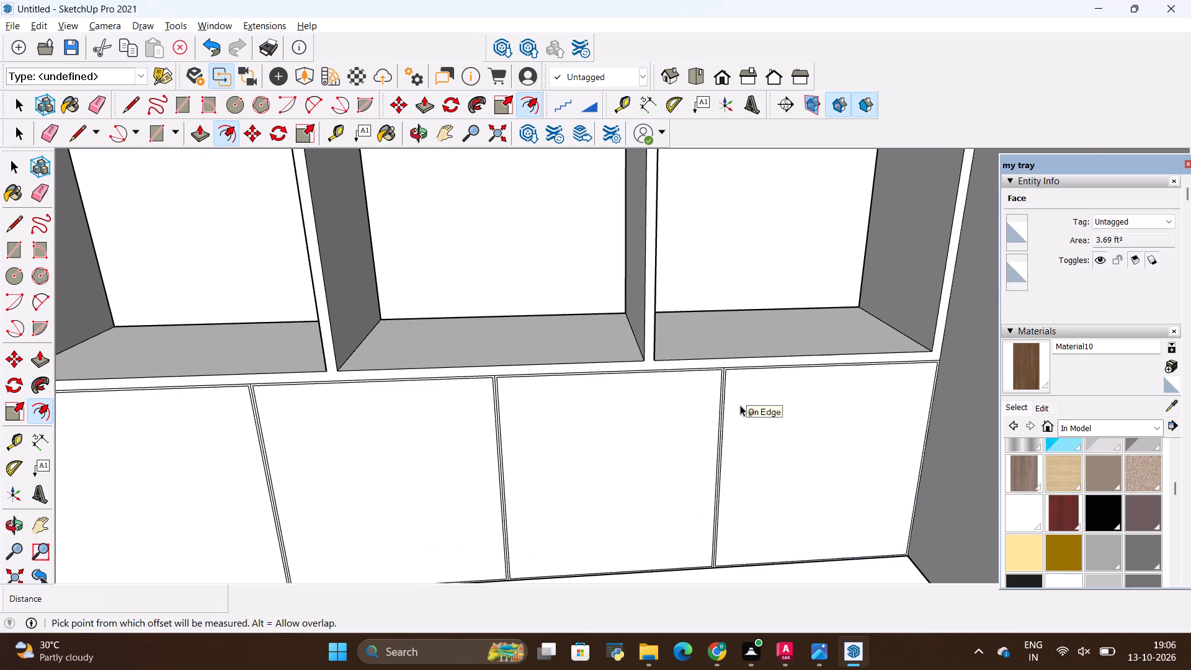
scroll(715, 406, "up", 6)
key("space")
left_click(678, 377)
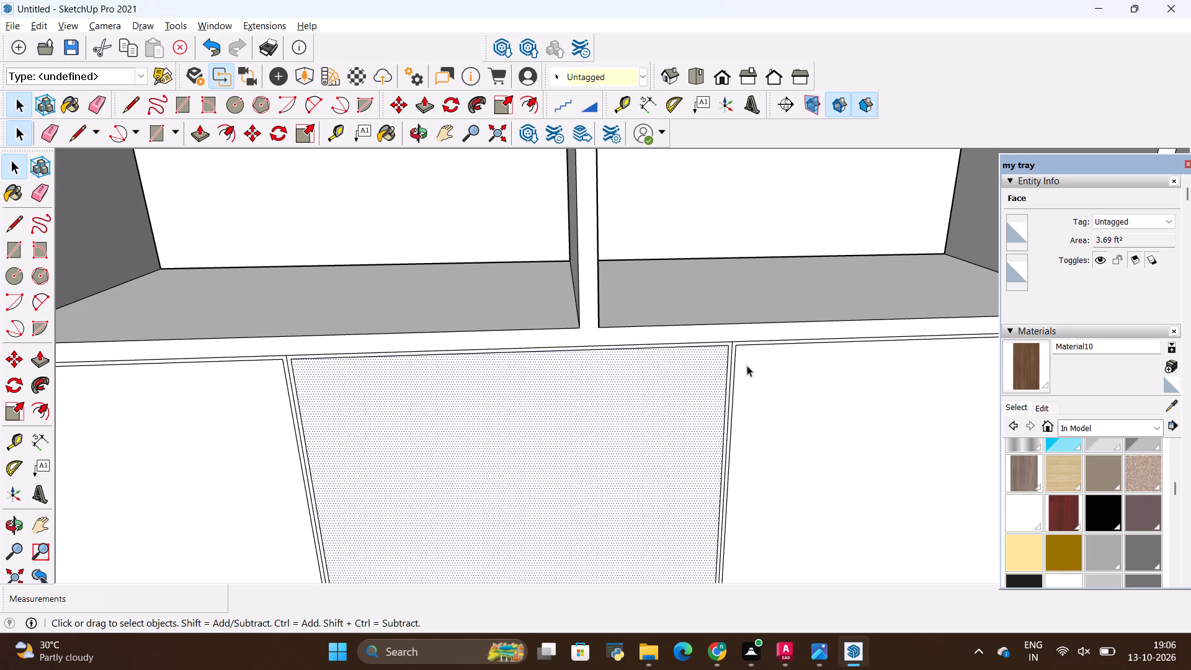
scroll(751, 357, "up", 19)
scroll(737, 329, "down", 5)
scroll(737, 329, "up", 5)
key("e")
left_click_drag(739, 347, 728, 357)
scroll(795, 319, "down", 2)
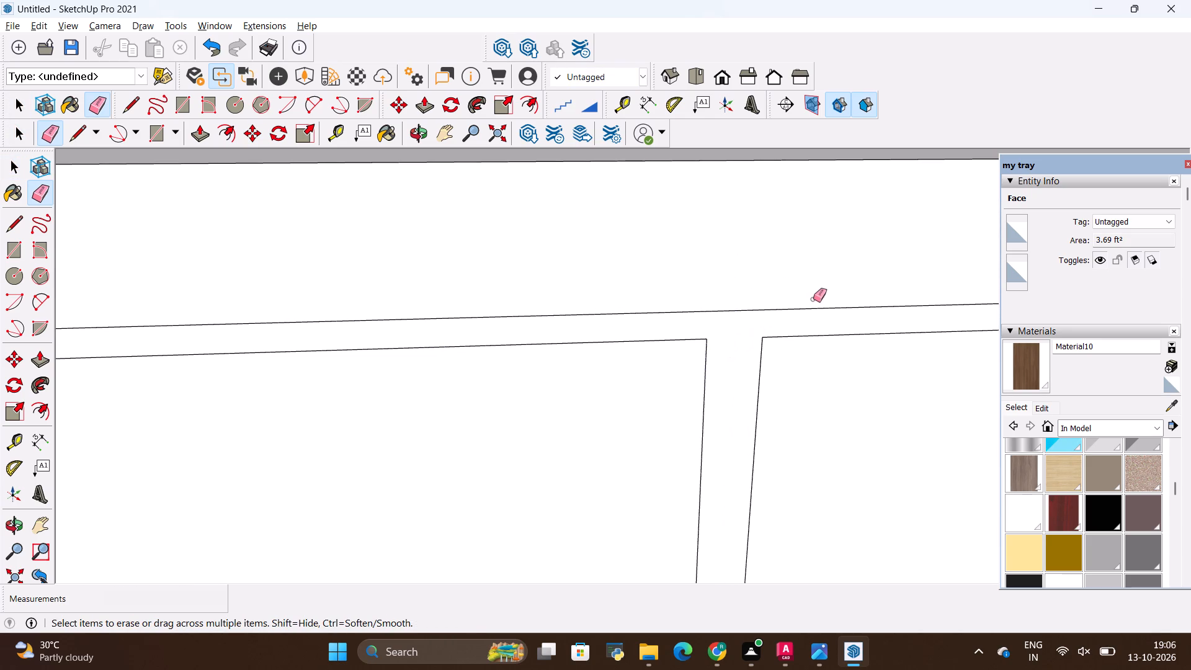
Erase the middle dividing lines between the second and third and the first and second lower door panels.
scroll(813, 299, "down", 16)
scroll(842, 274, "down", 12)
scroll(414, 290, "up", 5)
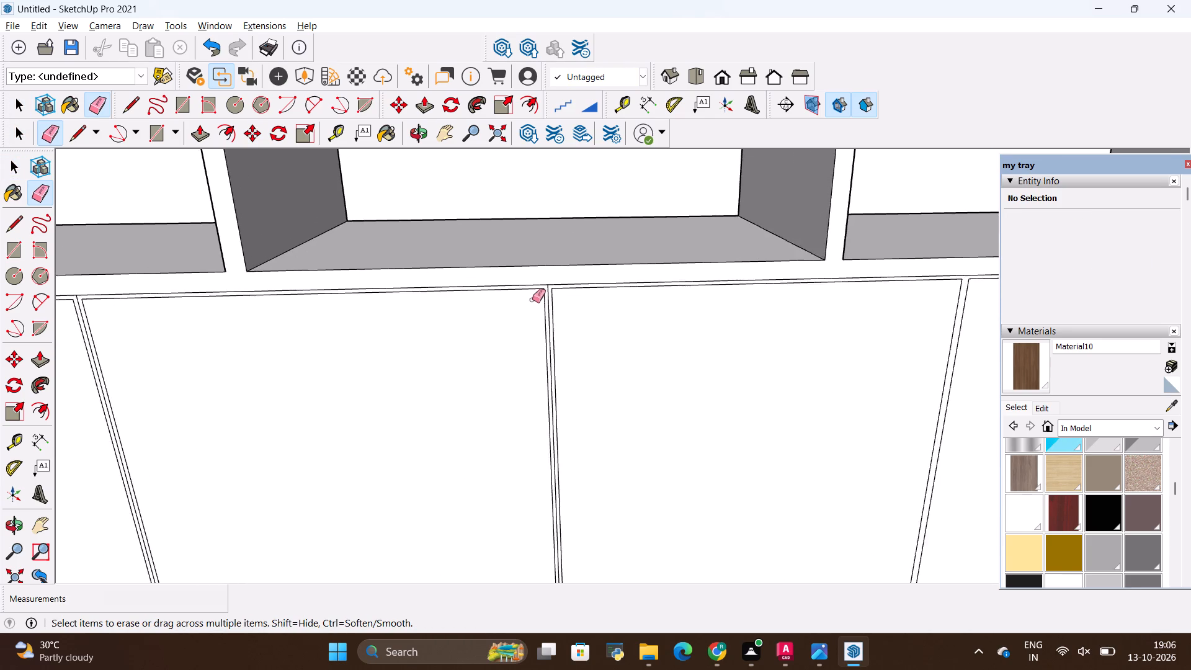
scroll(532, 300, "up", 16)
left_click_drag(558, 289, 534, 314)
scroll(690, 303, "down", 3)
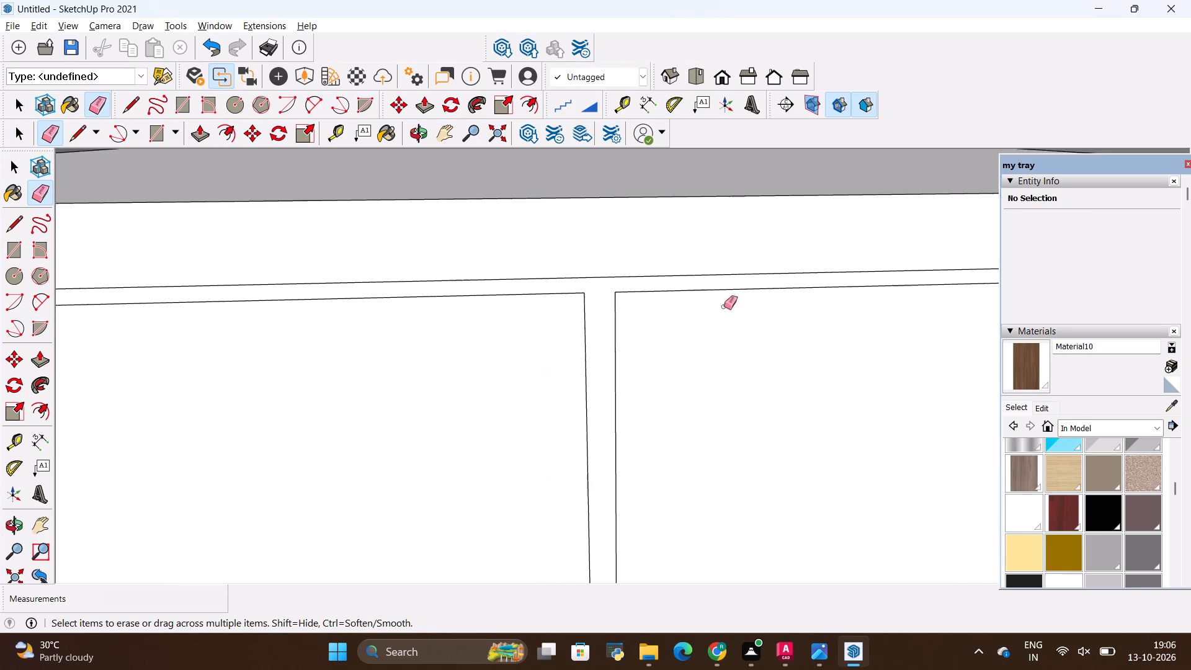
scroll(724, 306, "down", 18)
scroll(318, 334, "up", 11)
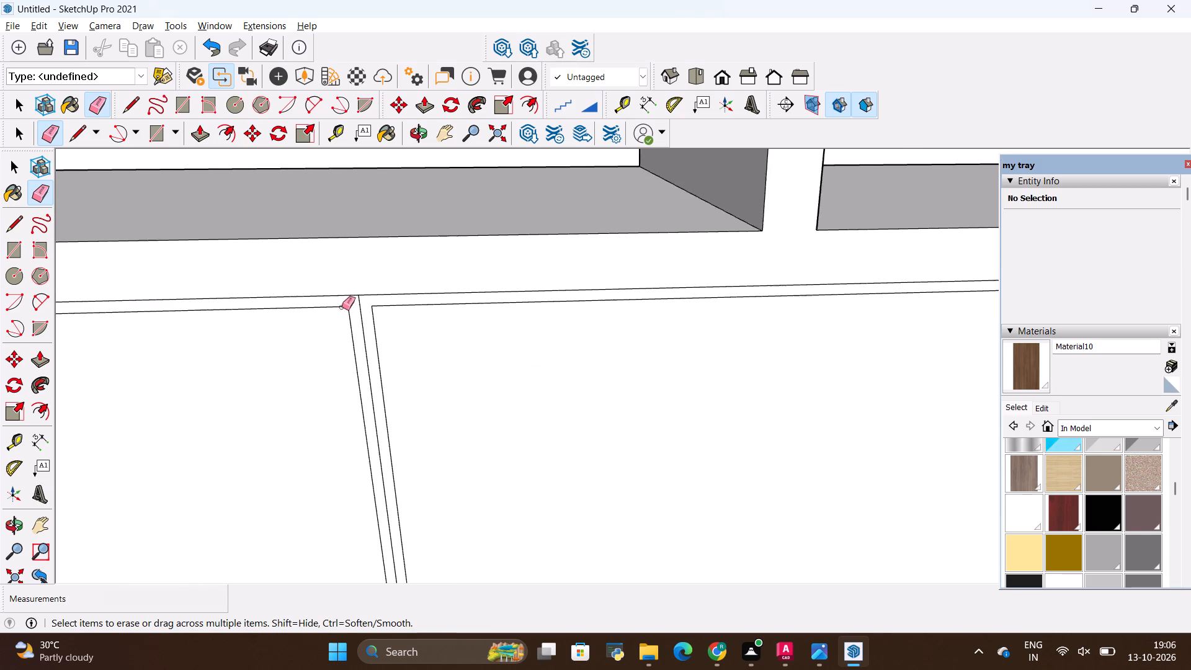
scroll(342, 307, "up", 10)
left_click_drag(368, 306, 352, 332)
scroll(586, 344, "down", 17)
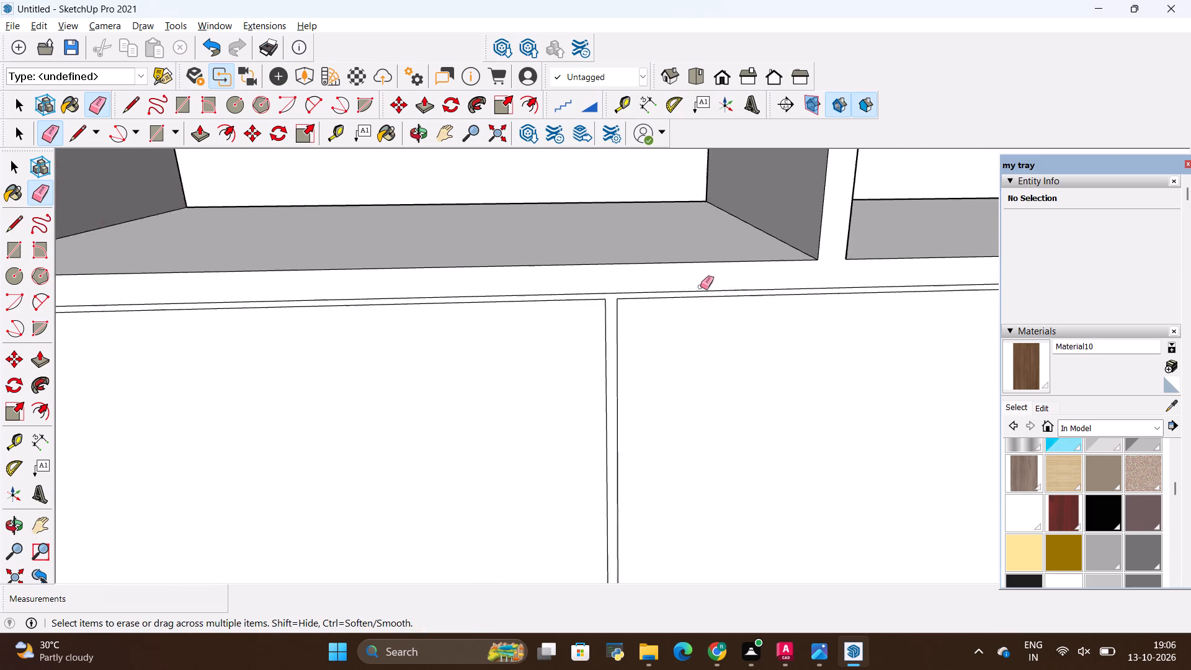
Erase the middle line between the full-height cabinet panel and the first lower door panel.
scroll(700, 287, "down", 8)
scroll(368, 305, "up", 16)
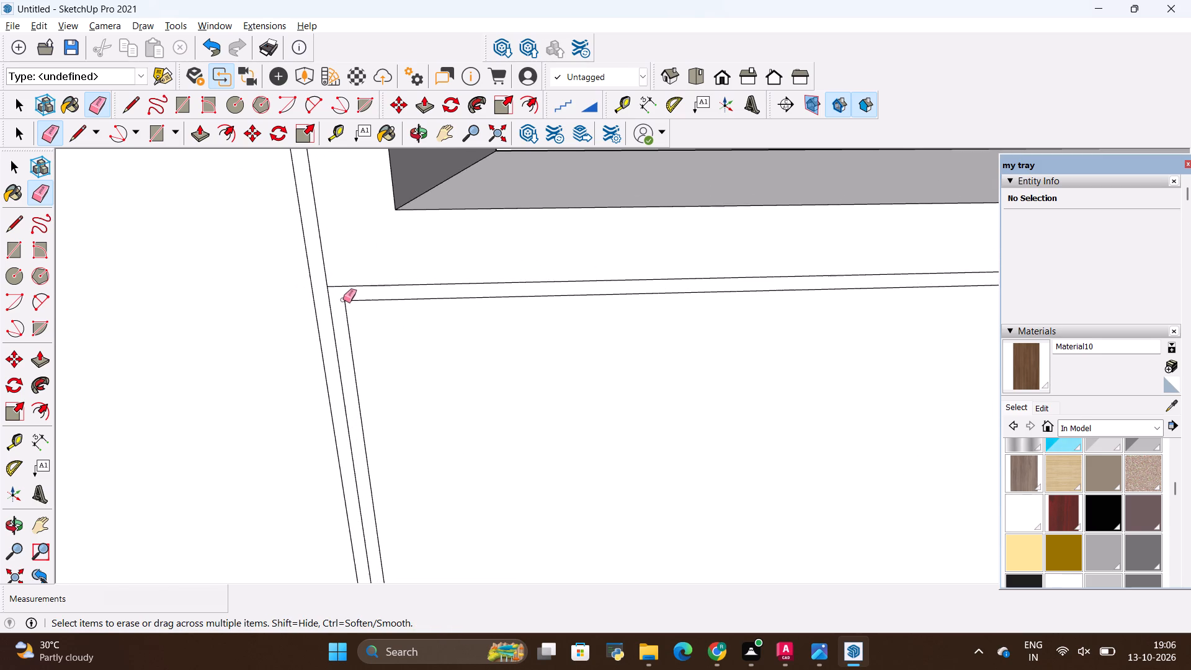
scroll(343, 300, "up", 8)
left_click_drag(329, 300, 316, 315)
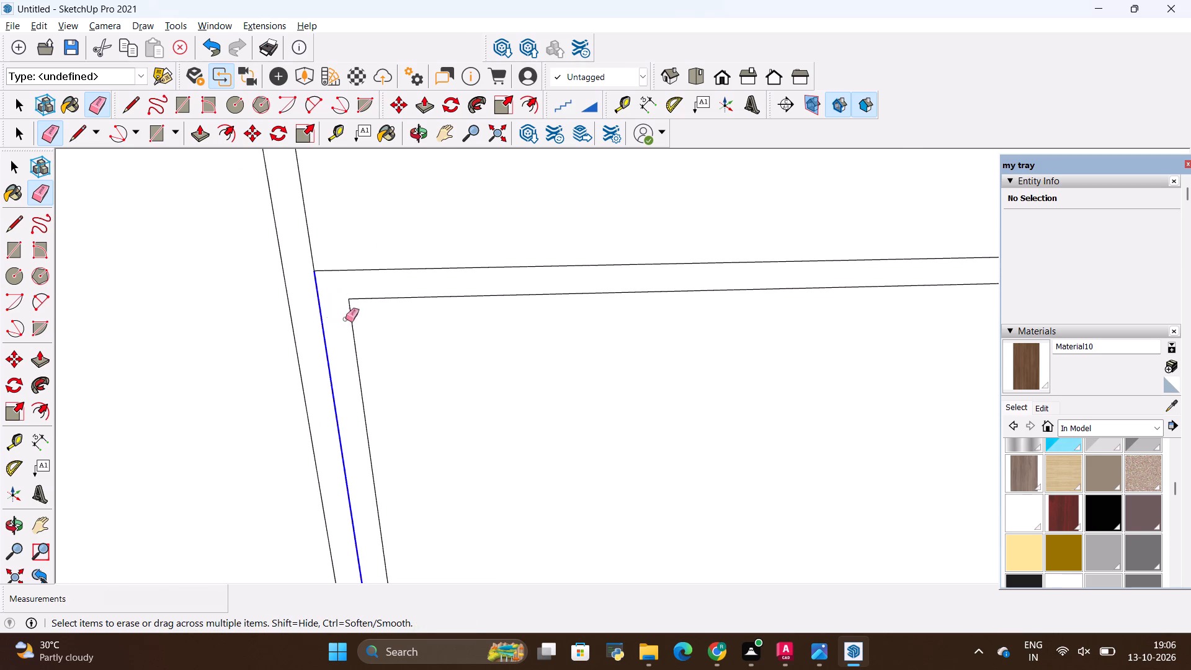
scroll(370, 317, "down", 20)
scroll(370, 317, "down", 20)
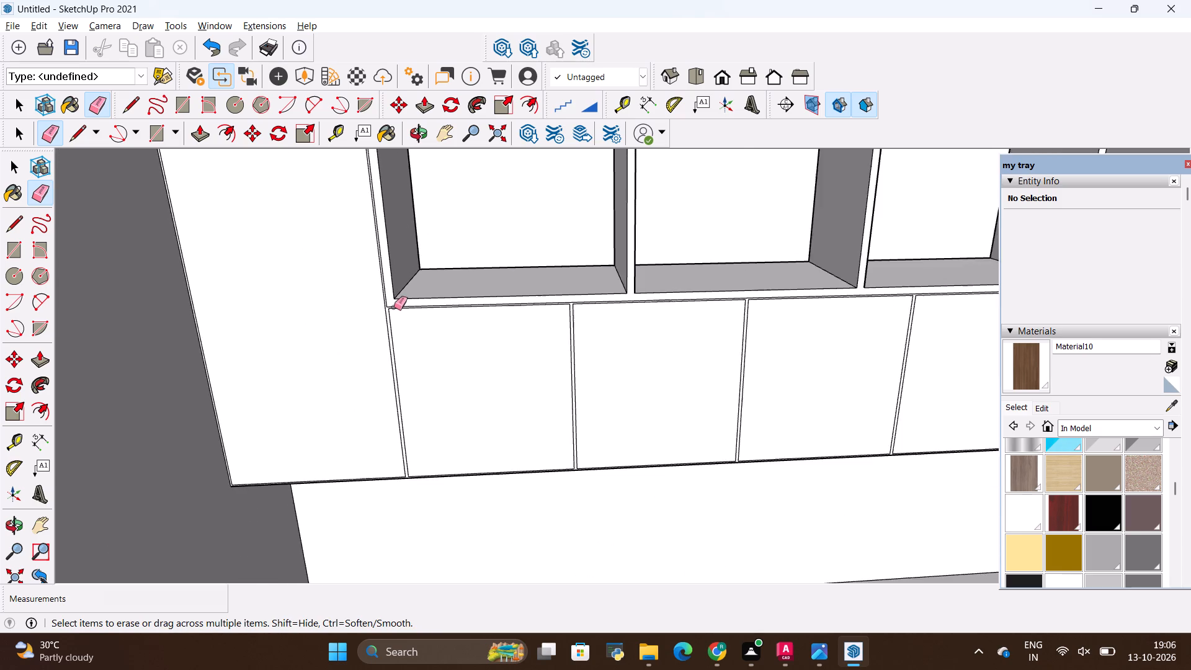
scroll(394, 307, "down", 3)
scroll(360, 215, "up", 12)
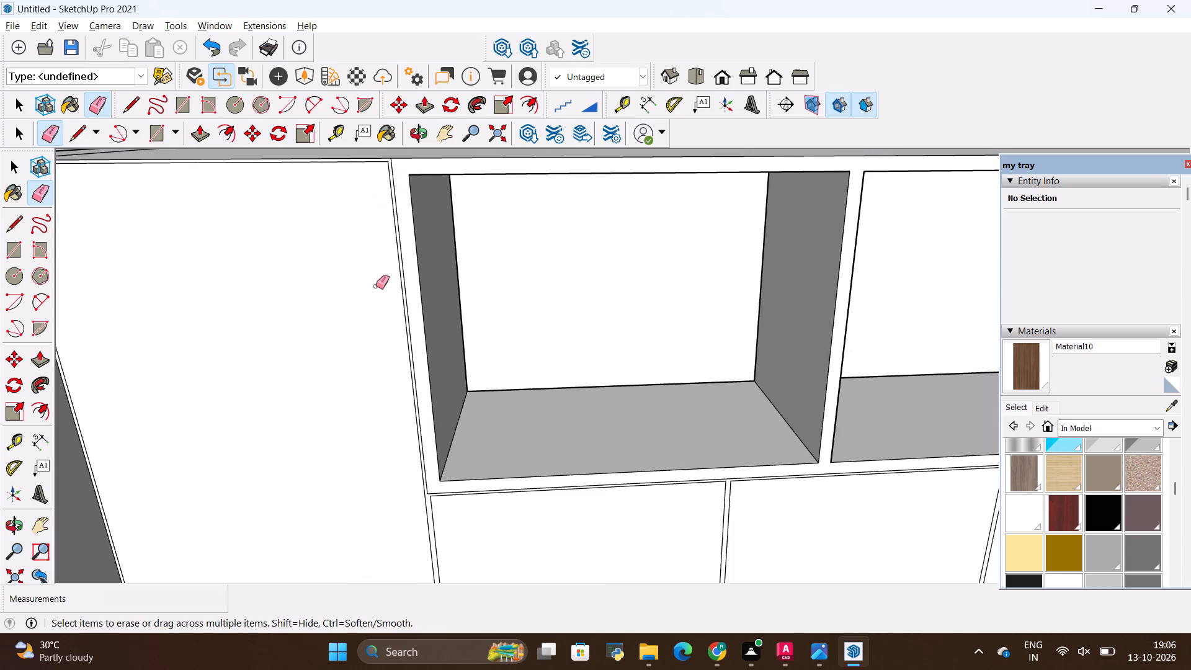
Offset the outer outline of the frame face around the open shelves inward by 0.2".
scroll(377, 288, "down", 5)
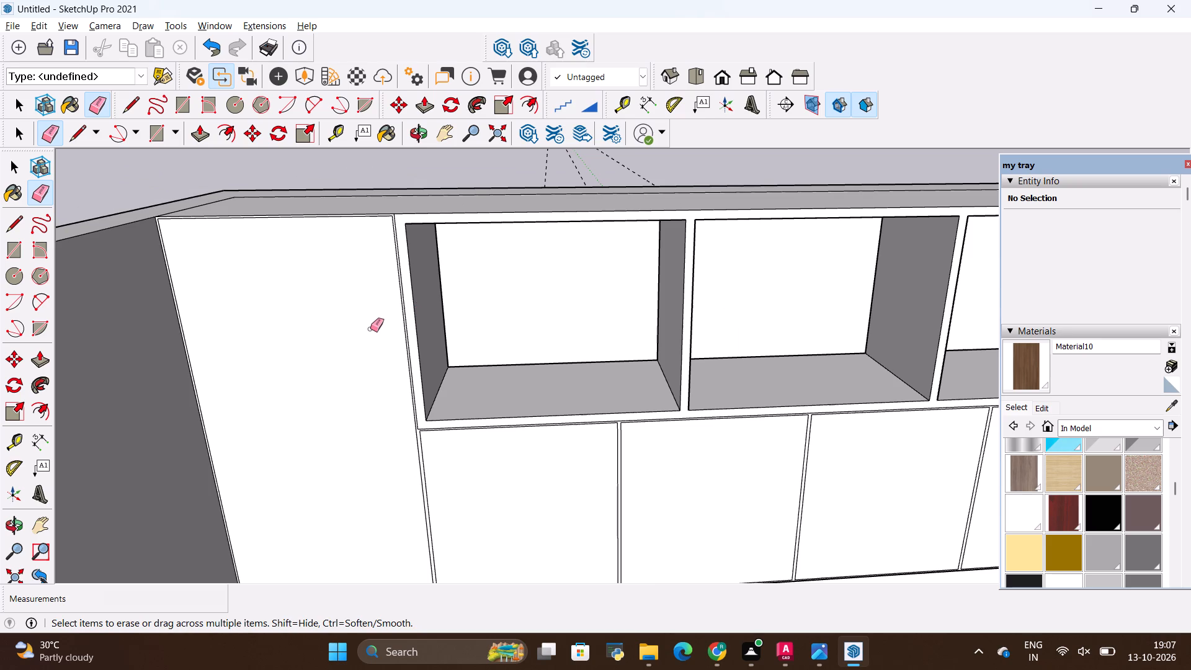
scroll(404, 229, "up", 2)
scroll(393, 237, "down", 4)
scroll(403, 200, "up", 11)
scroll(379, 243, "down", 5)
key("space")
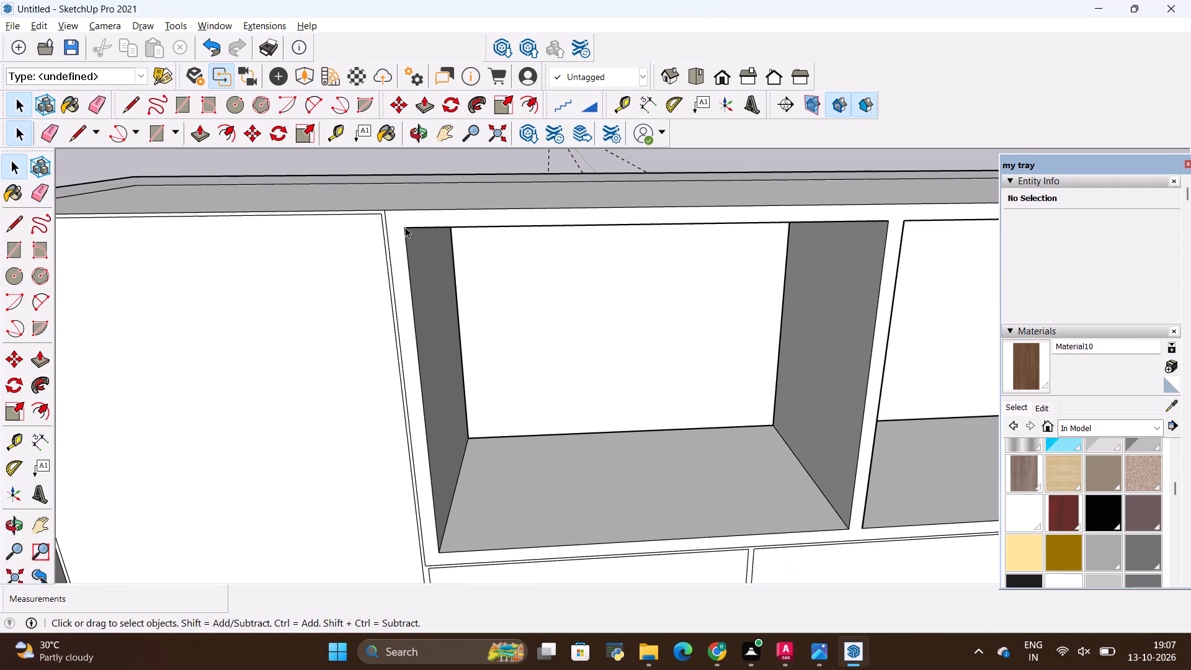
left_click(398, 223)
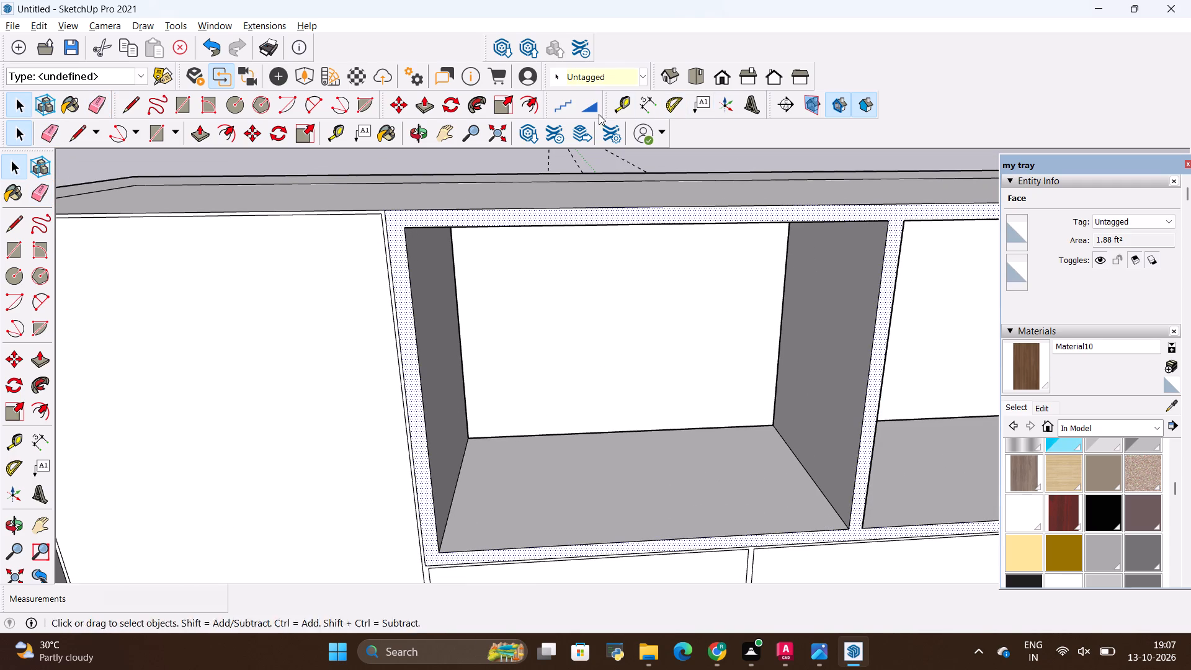
left_click(527, 112)
left_click(409, 221)
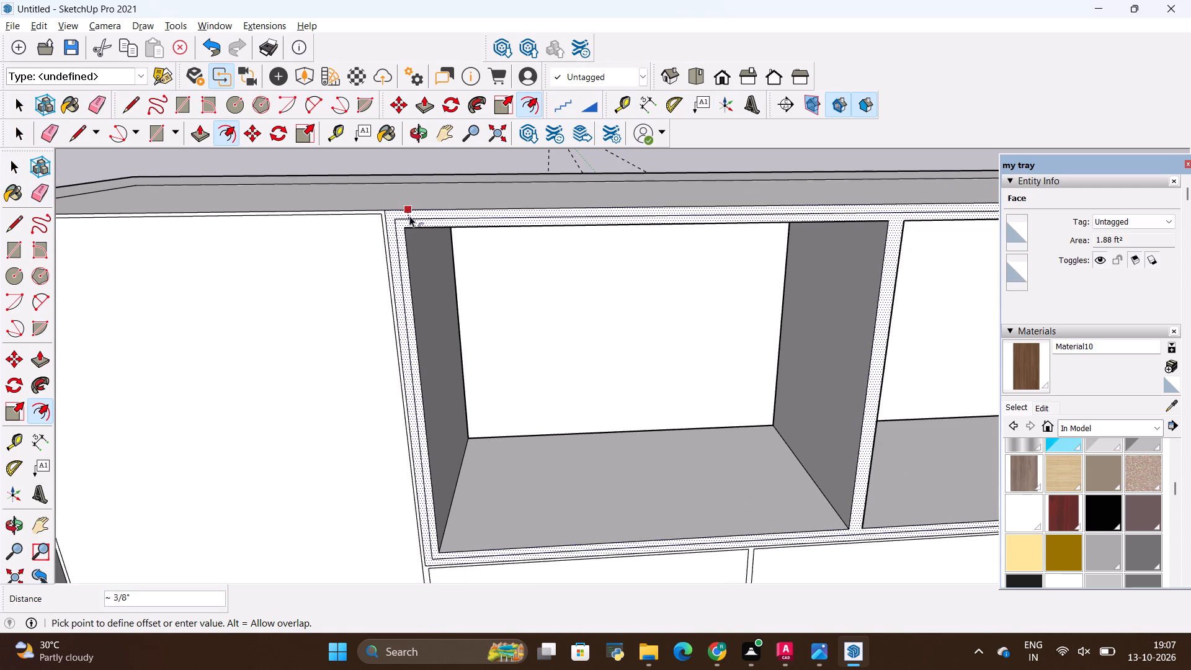
scroll(414, 218, "down", 4)
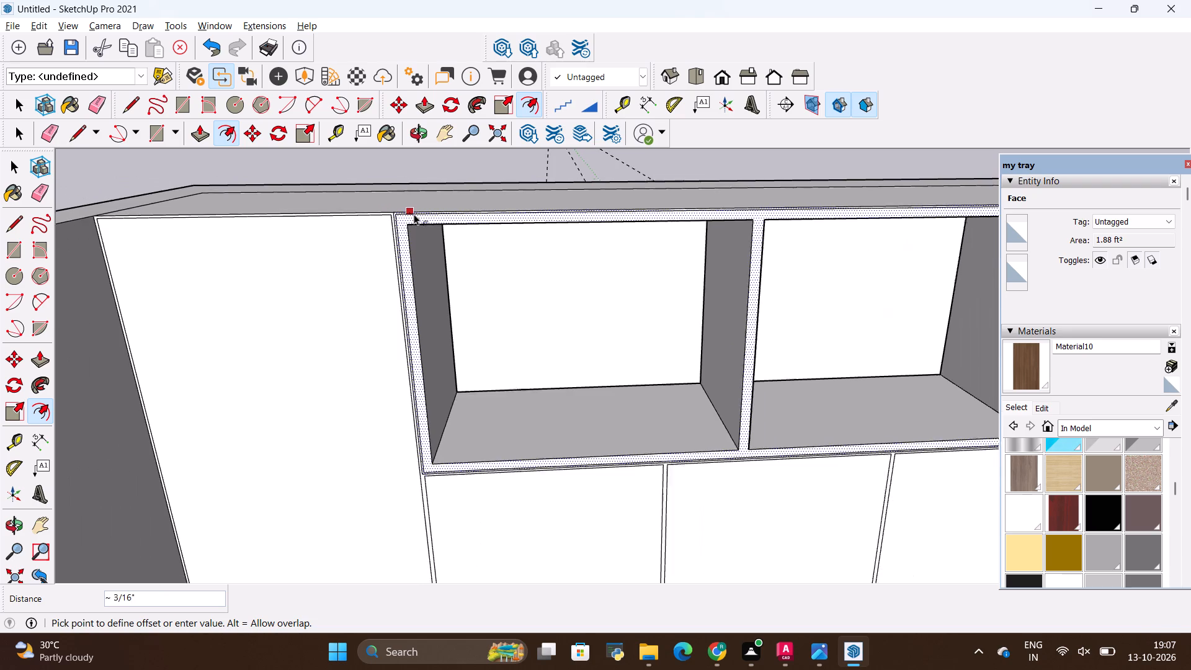
scroll(414, 214, "down", 5)
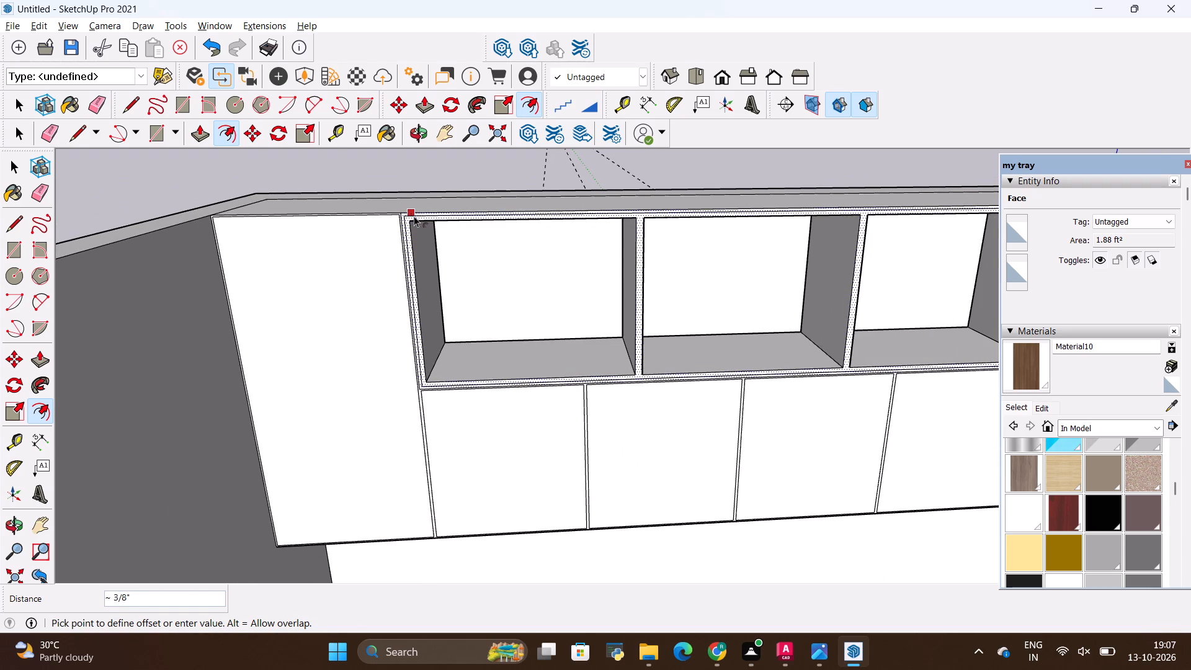
scroll(414, 216, "down", 4)
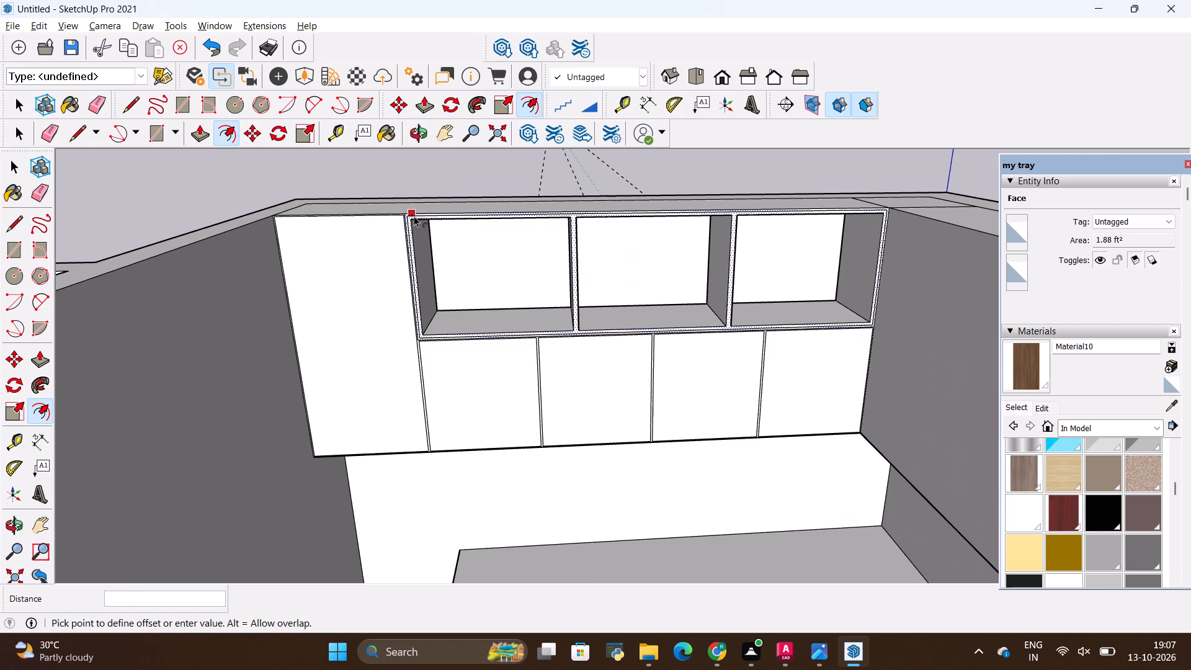
scroll(414, 216, "up", 15)
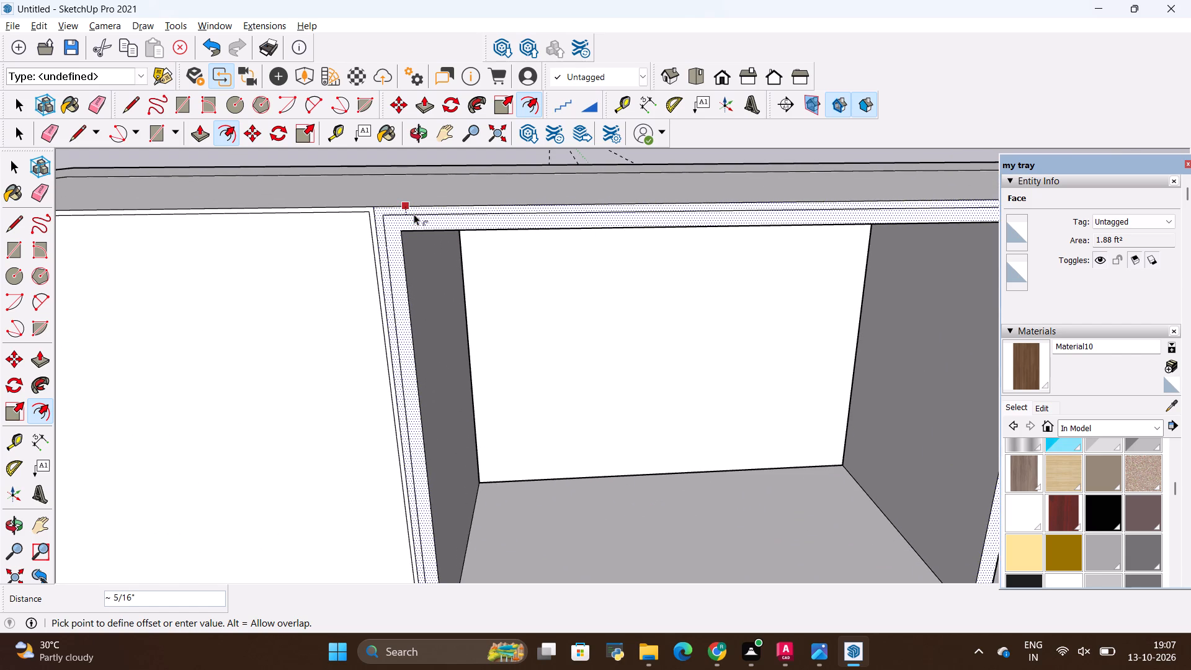
key("BackSpace")
type(".2")
key("shift+quotedbl")
key("Return")
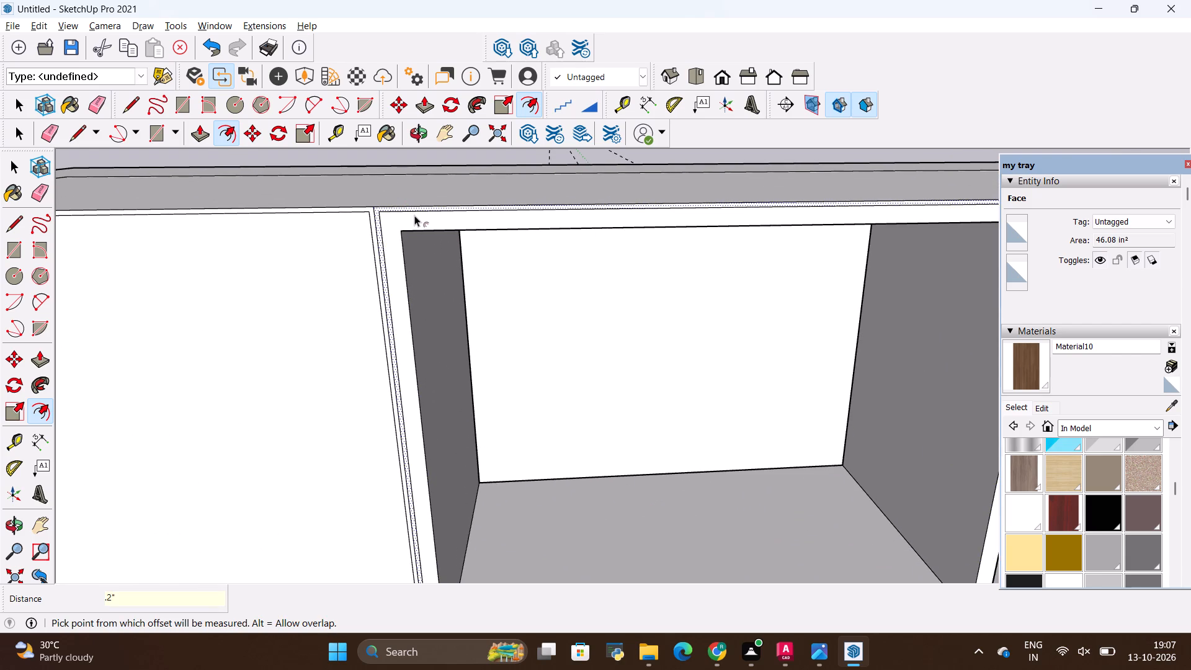
Examine the open-shelf frame face and the gap outlines around the lower door panels and full-height cabinet.
scroll(352, 233, "down", 4)
scroll(380, 231, "up", 2)
scroll(254, 212, "down", 3)
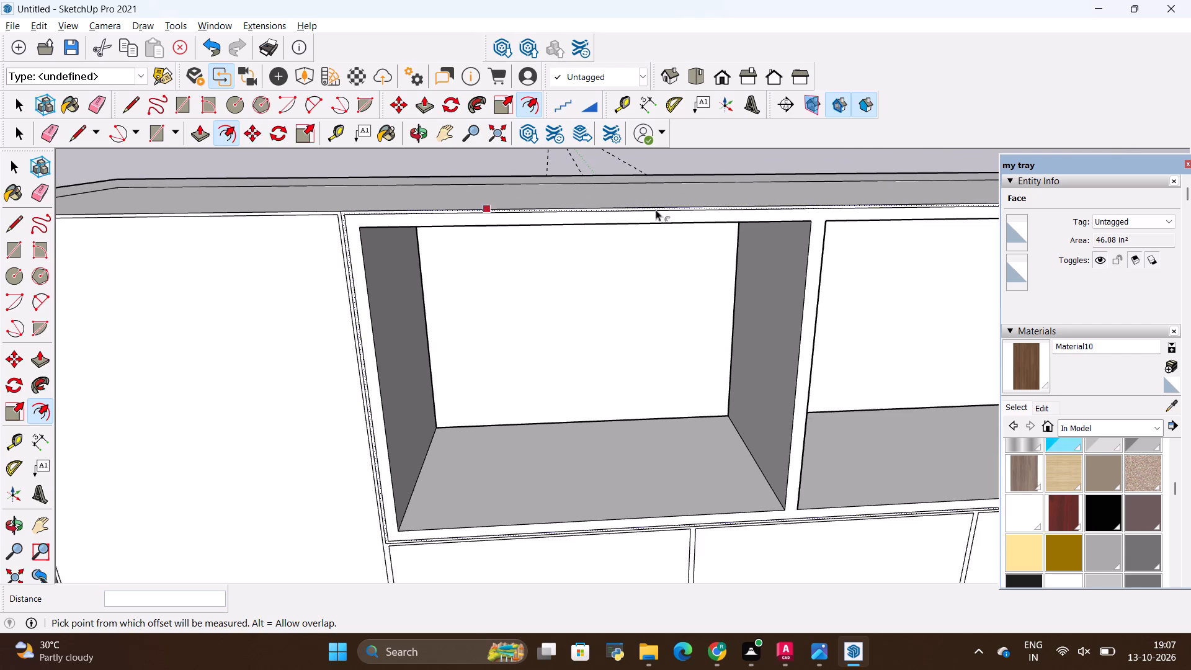
scroll(898, 215, "up", 12)
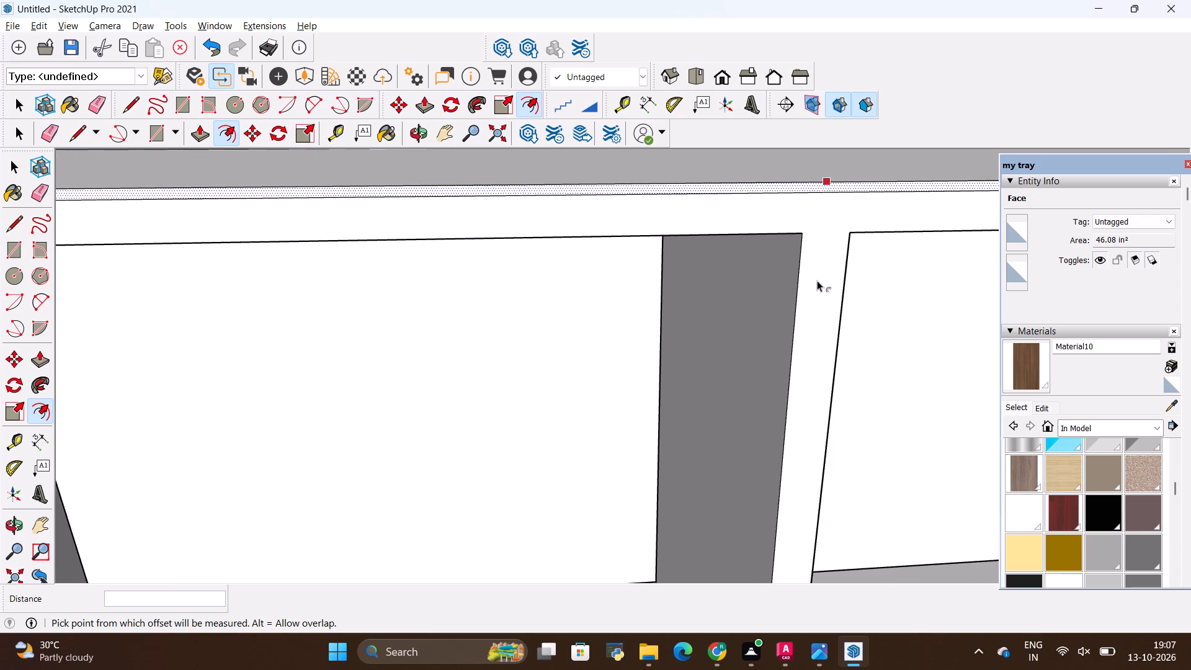
key("space")
left_click(812, 293)
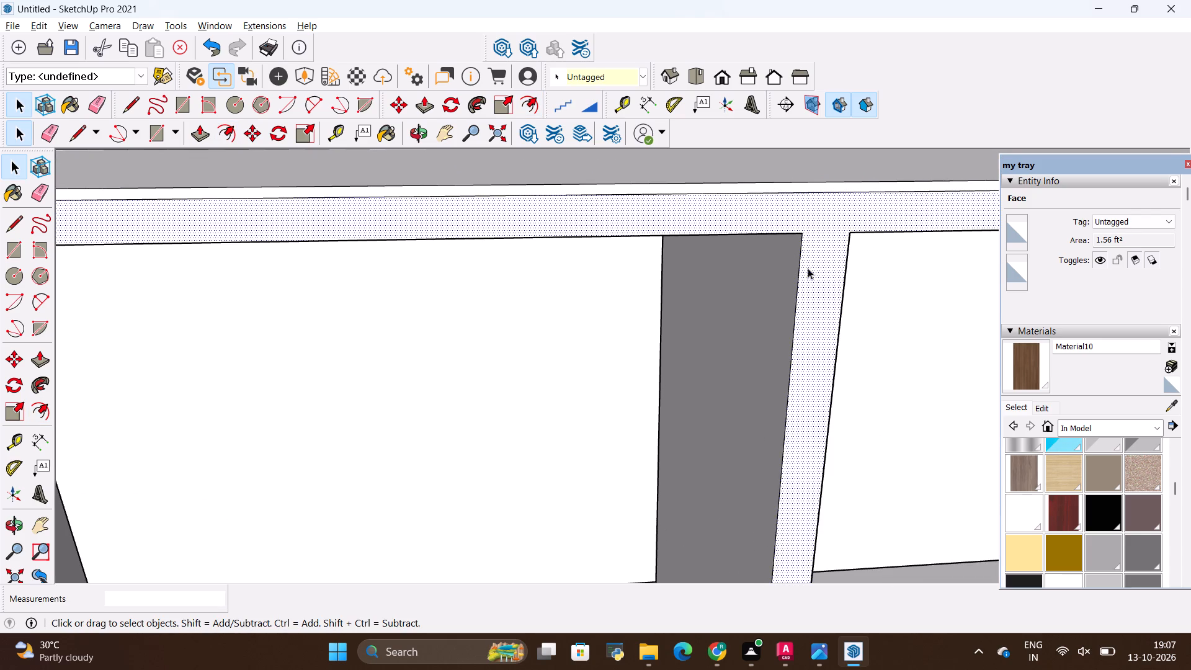
key("l")
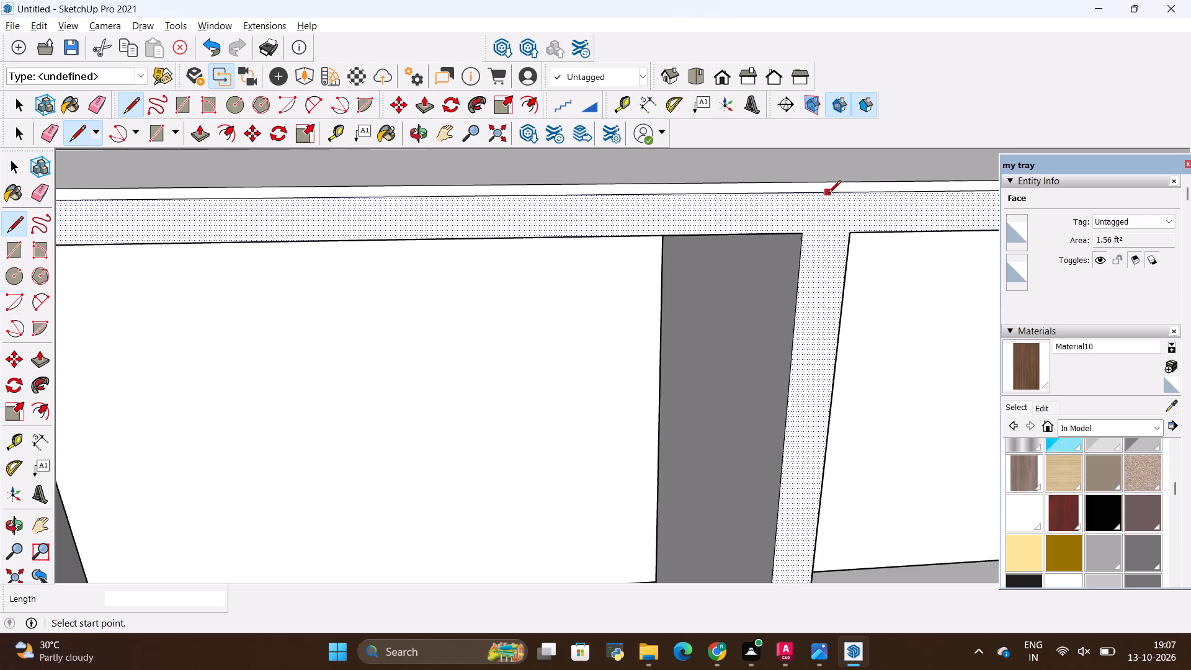
scroll(668, 194, "down", 14)
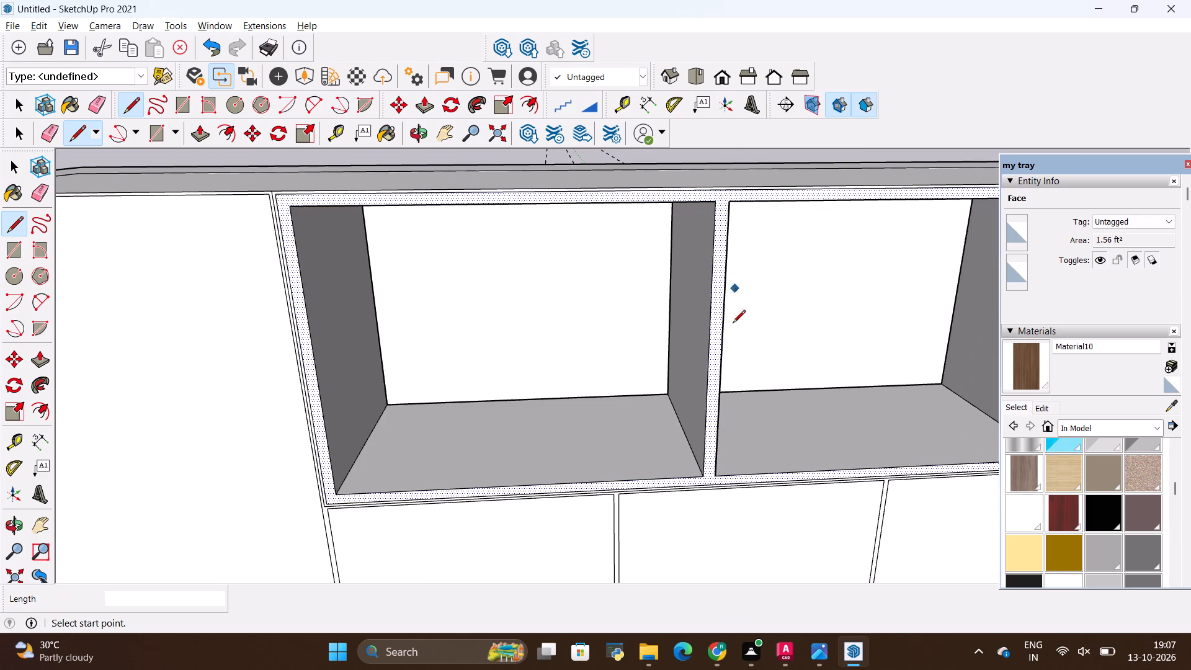
scroll(720, 360, "up", 4)
scroll(710, 352, "down", 4)
scroll(578, 447, "down", 10)
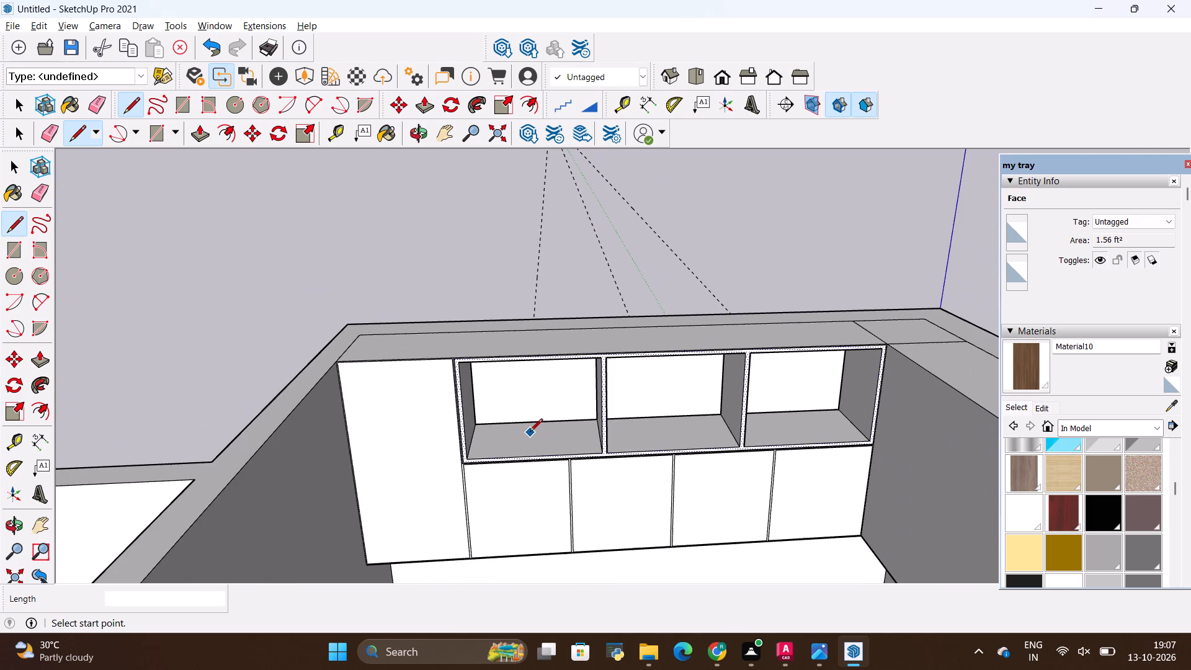
scroll(532, 429, "down", 5)
scroll(620, 471, "up", 3)
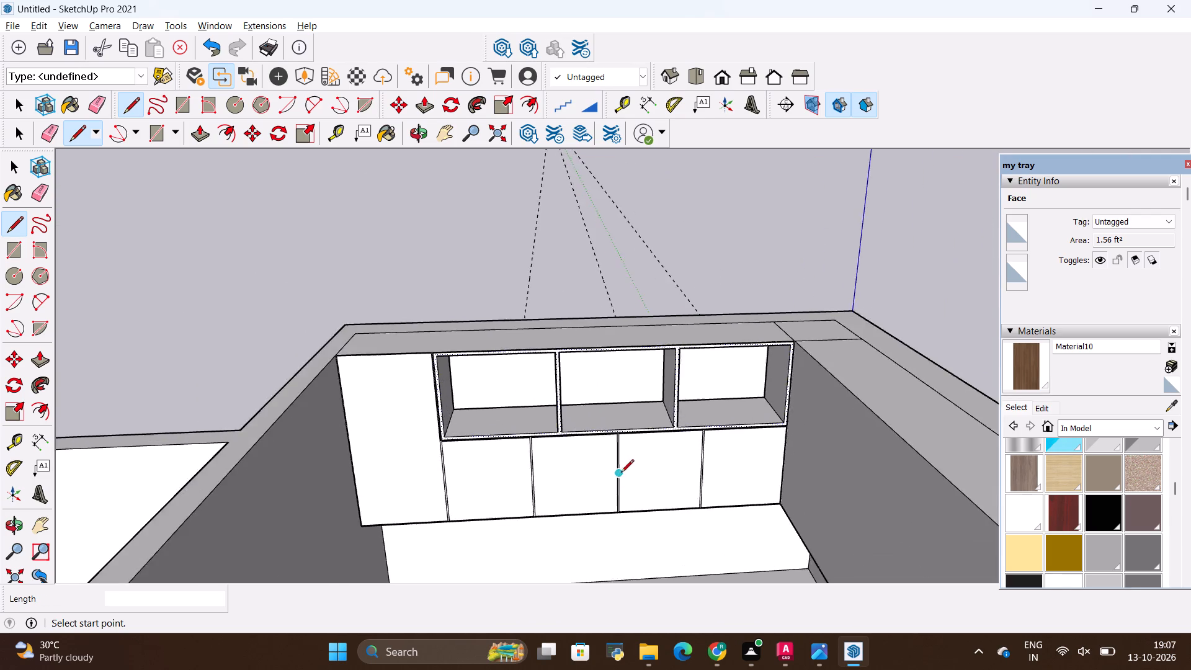
scroll(621, 473, "up", 9)
scroll(550, 360, "up", 18)
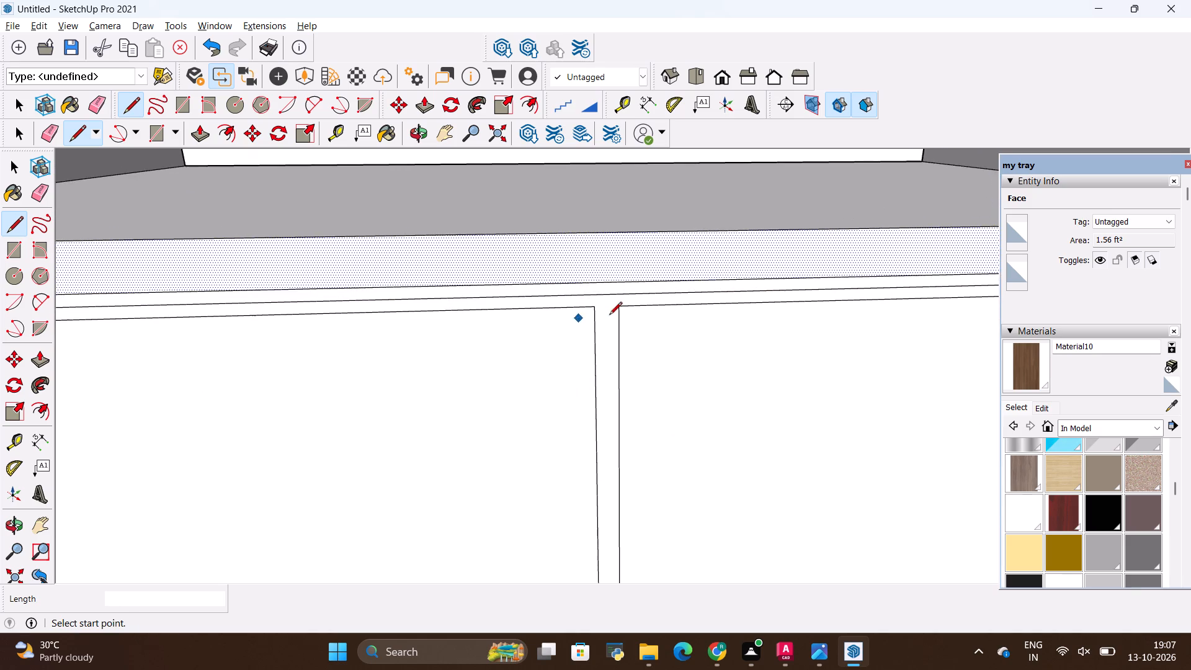
scroll(615, 310, "up", 5)
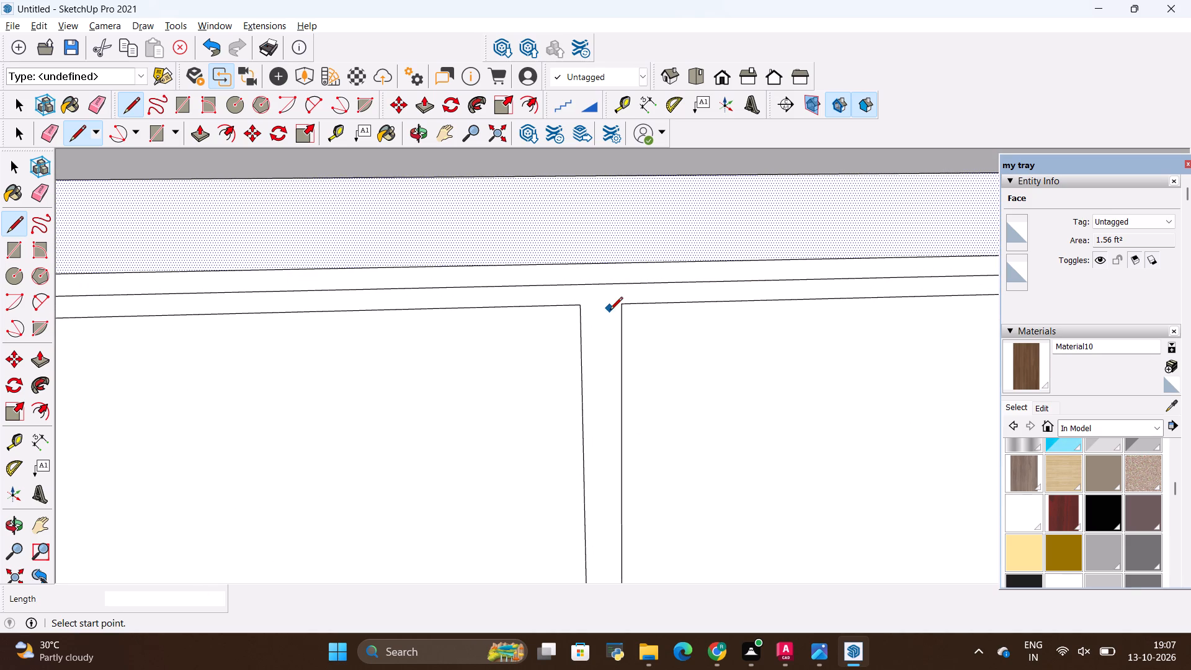
scroll(612, 321, "down", 5)
scroll(765, 421, "down", 16)
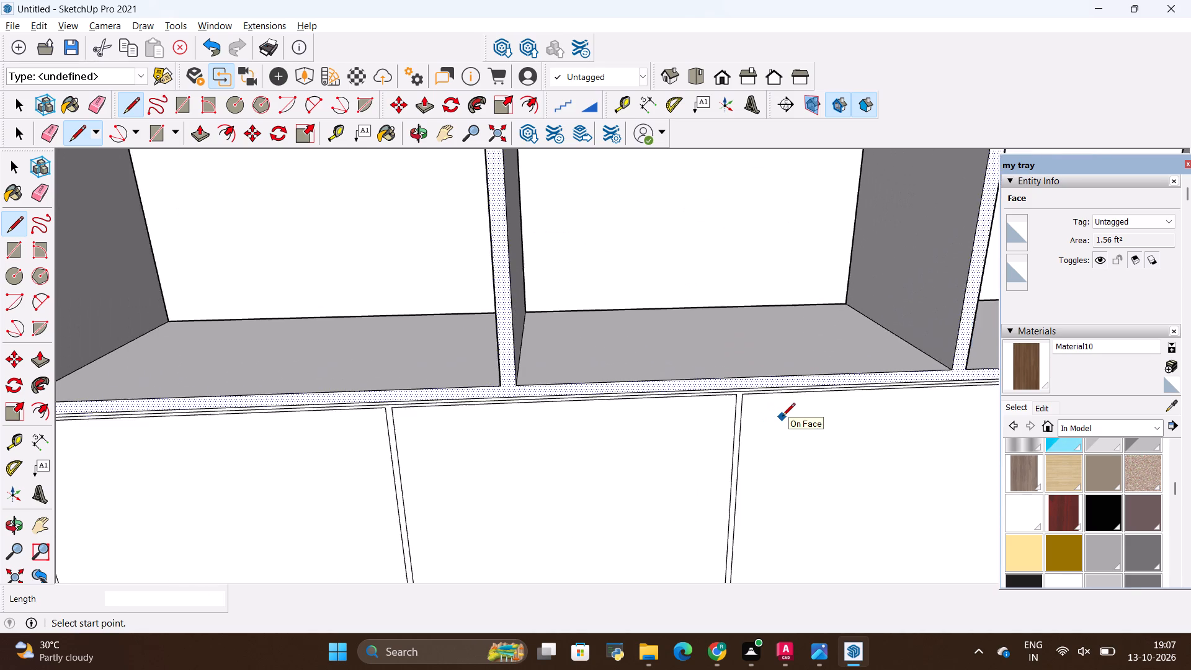
scroll(782, 417, "down", 10)
scroll(538, 275, "up", 9)
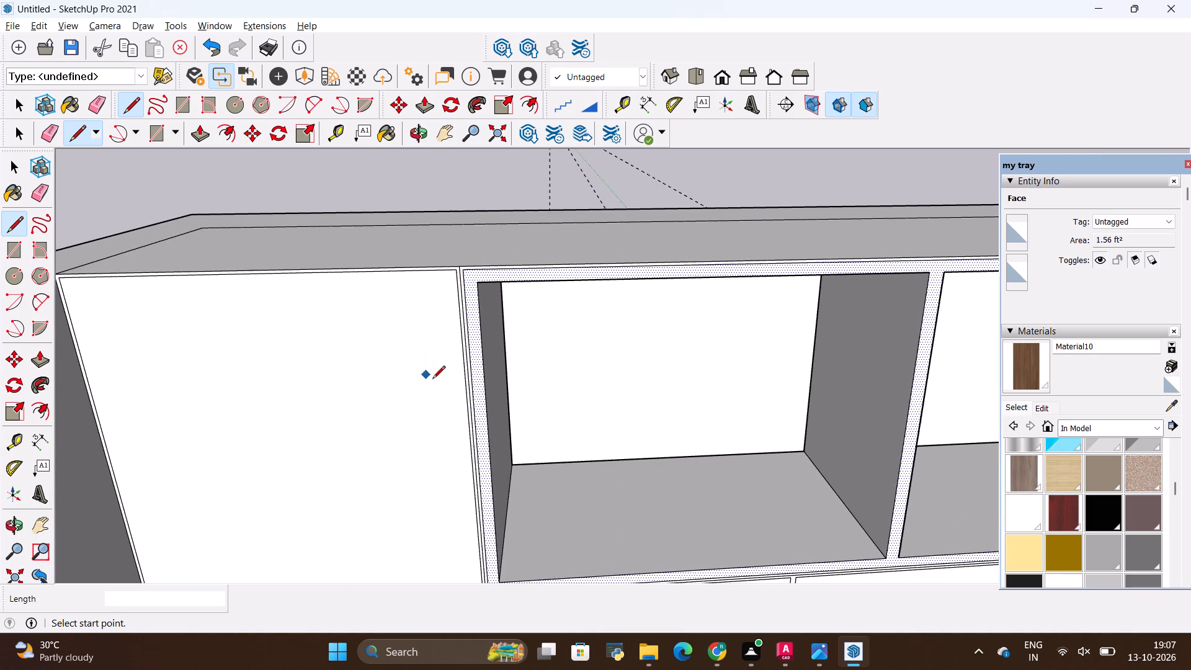
scroll(470, 228, "down", 4)
scroll(508, 469, "up", 15)
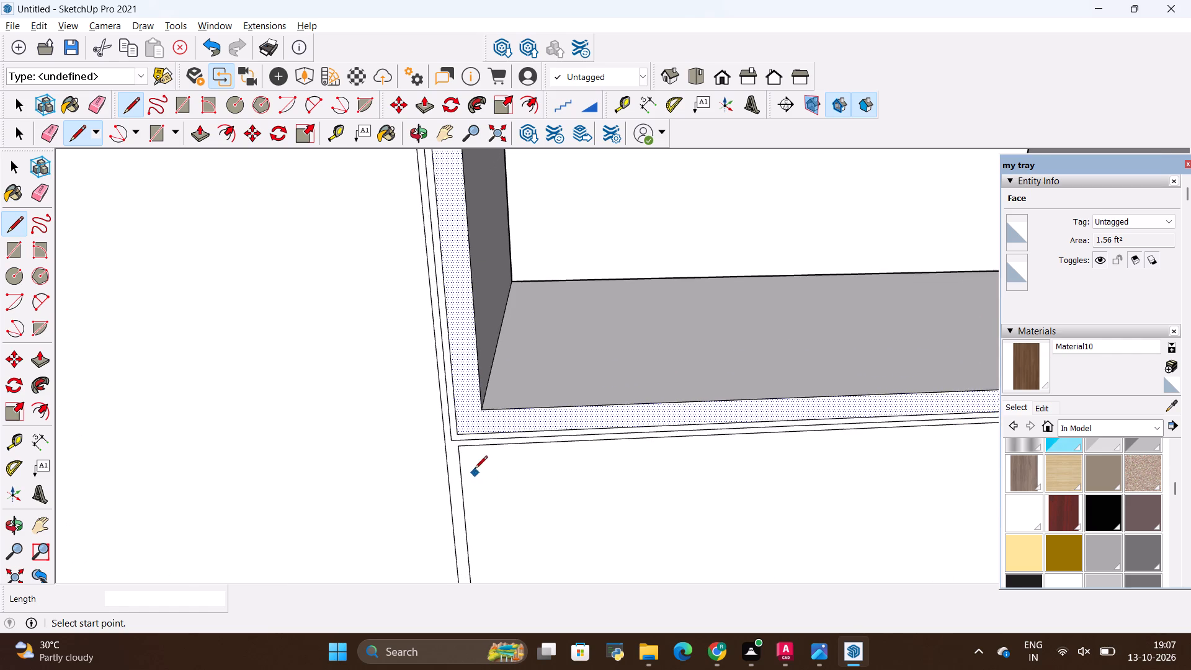
scroll(475, 470, "up", 12)
scroll(400, 400, "down", 5)
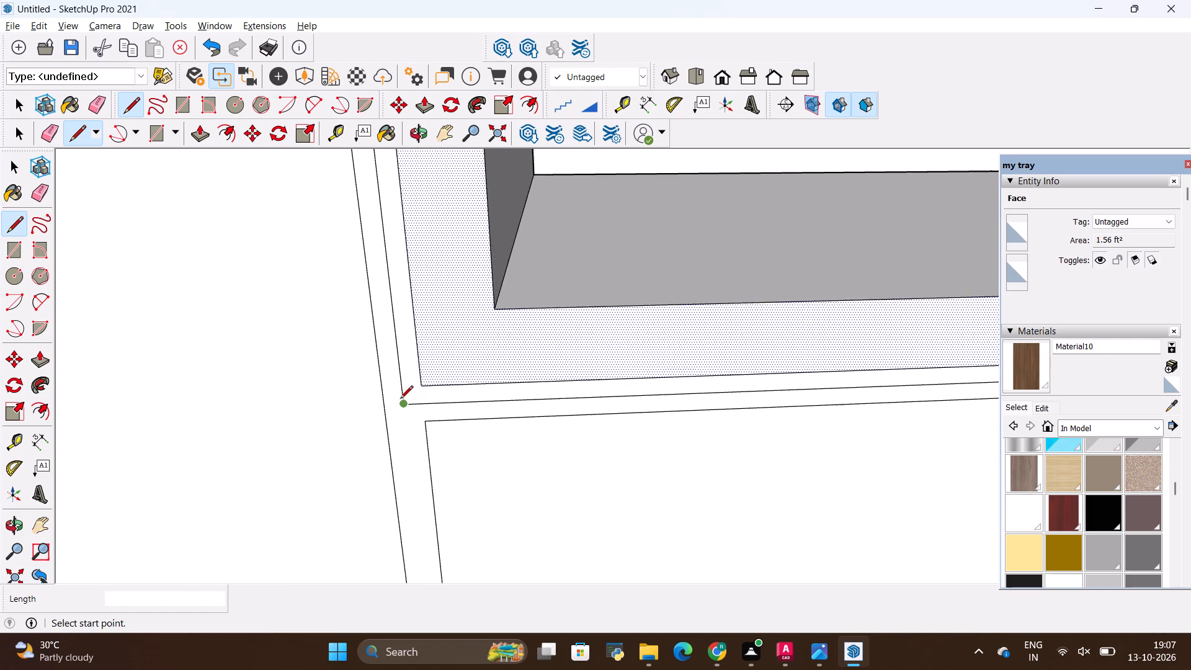
scroll(400, 400, "down", 10)
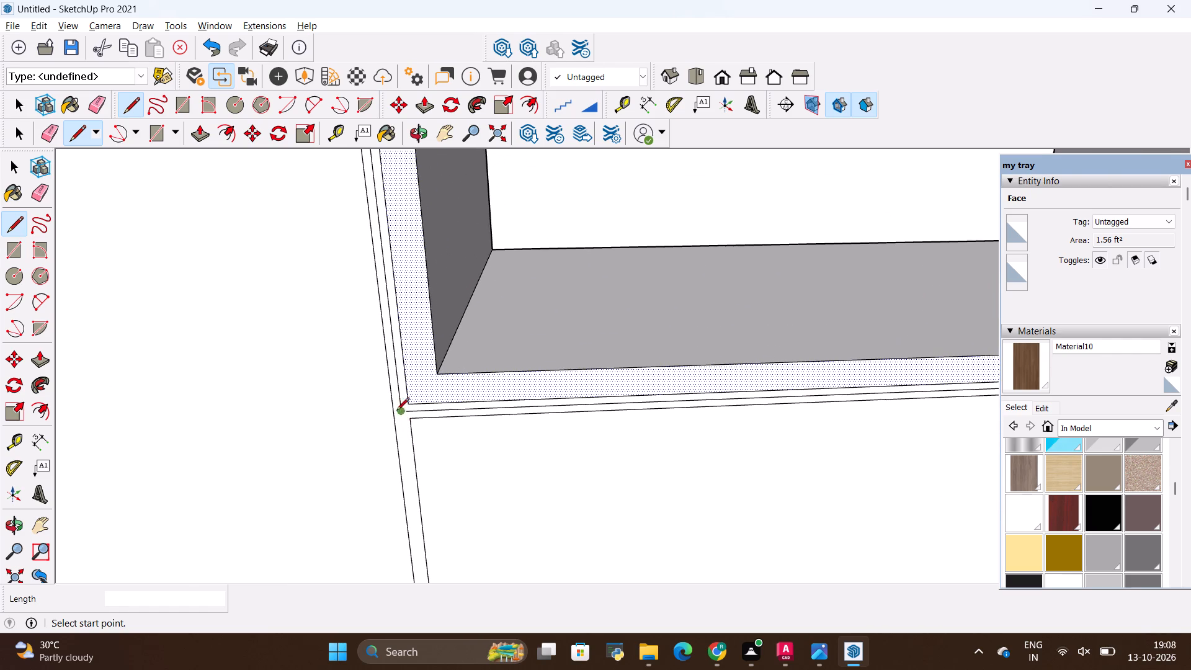
scroll(385, 421, "down", 19)
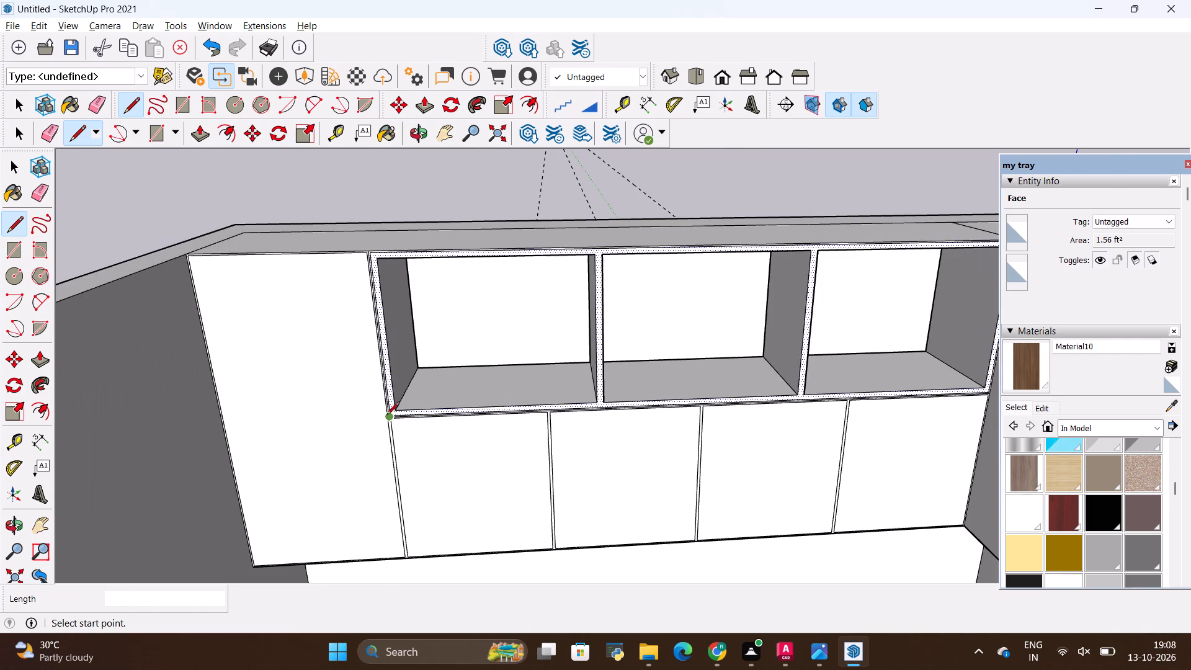
Switch to the reference kitchen photo and compare its glass-fronted upper cabinets and frames with the model.
key("alt+Tab")
scroll(435, 186, "up", 10)
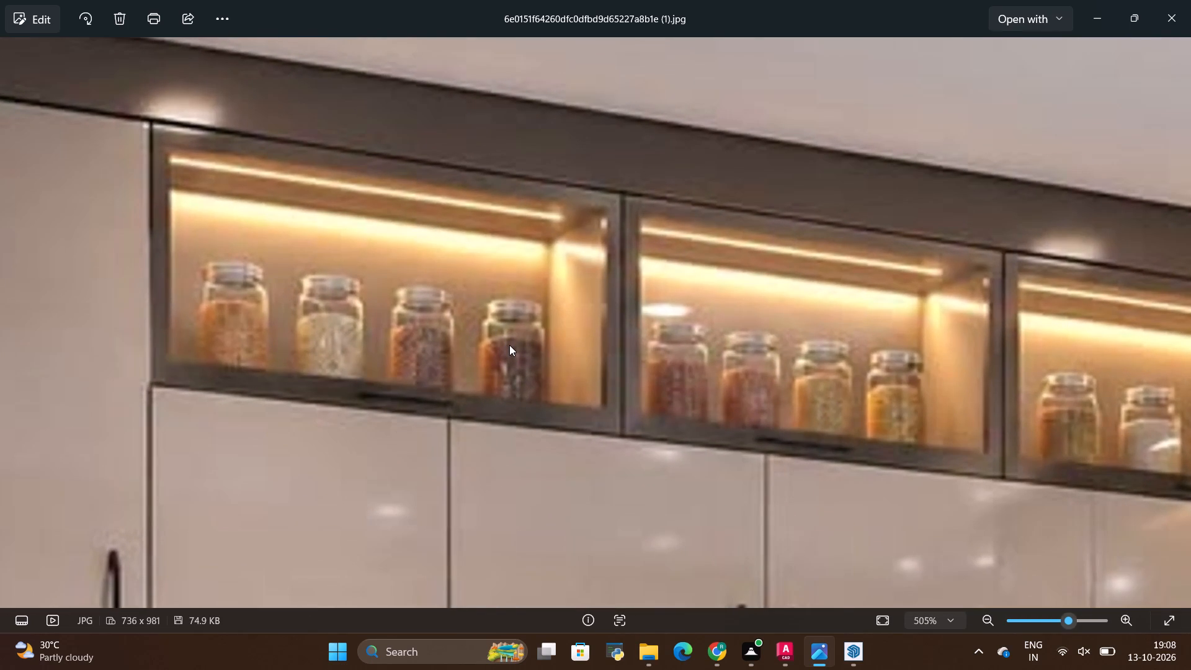
key("alt+Tab")
scroll(509, 345, "down", 3)
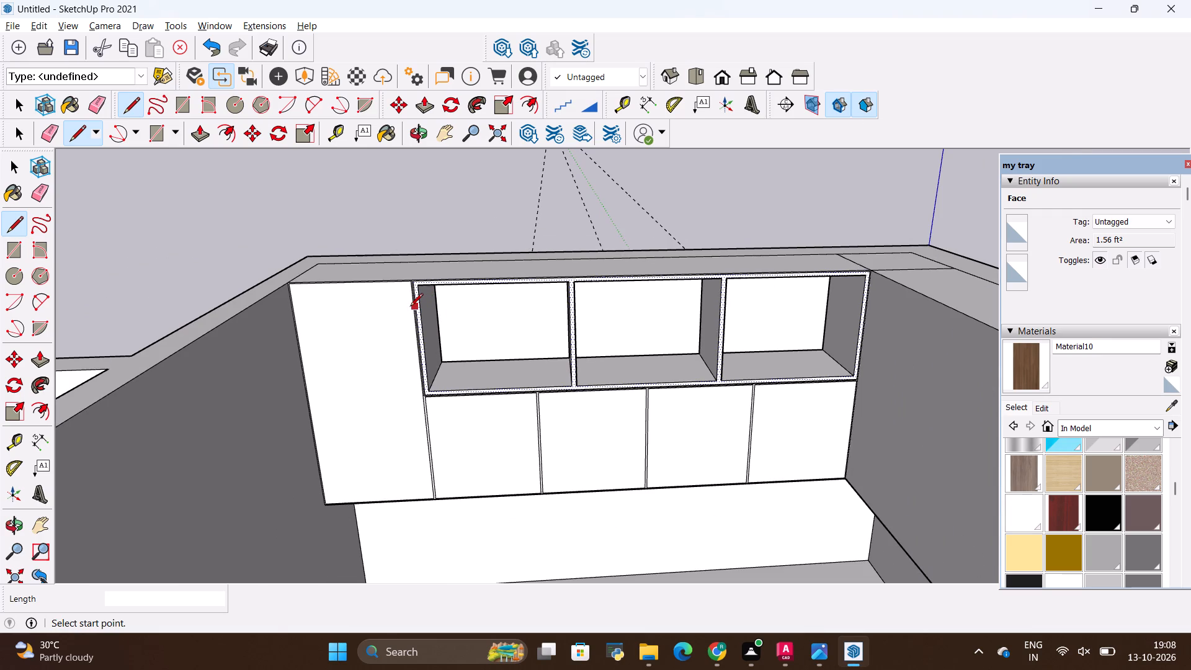
key("alt+Tab")
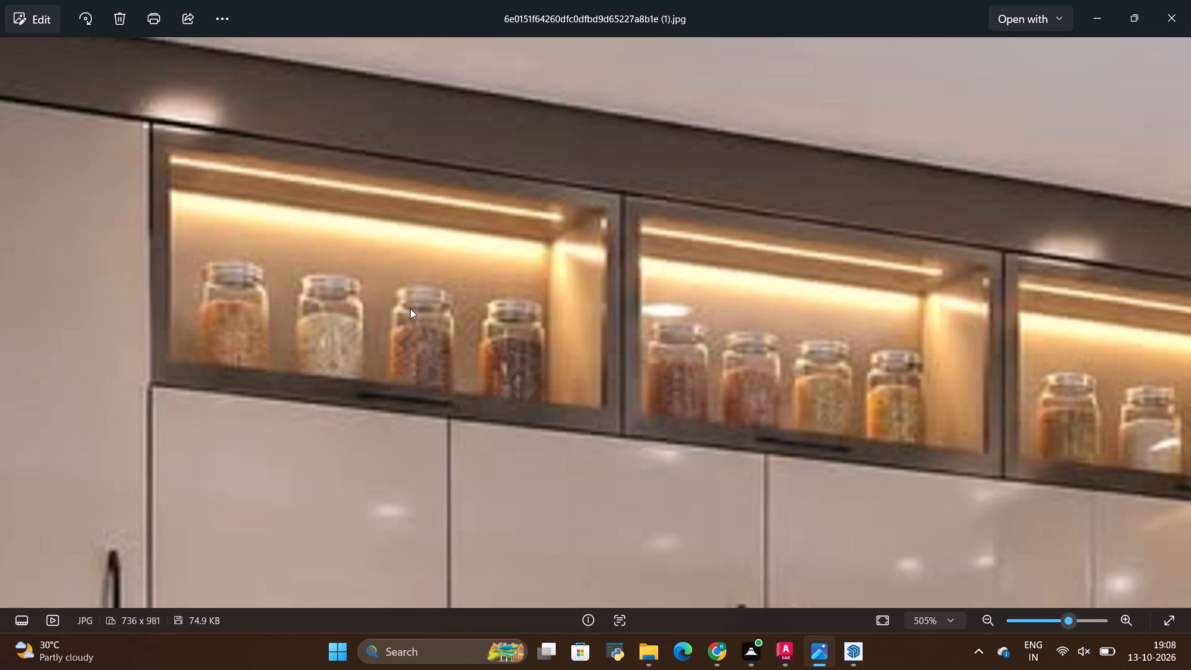
key("alt+Tab")
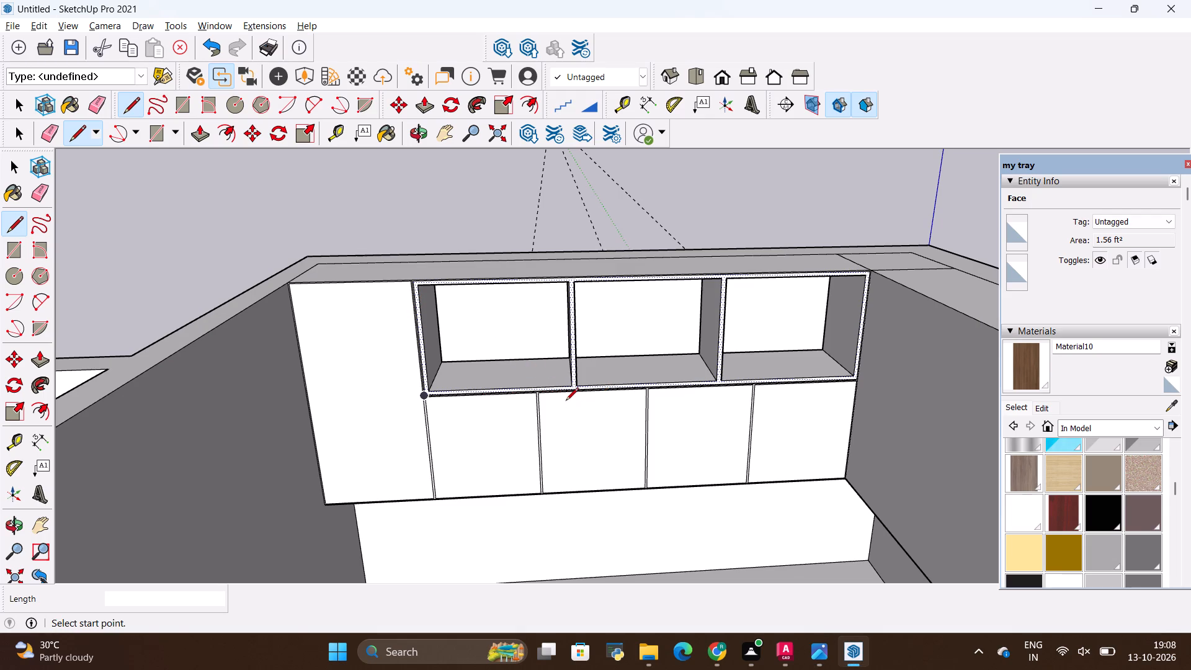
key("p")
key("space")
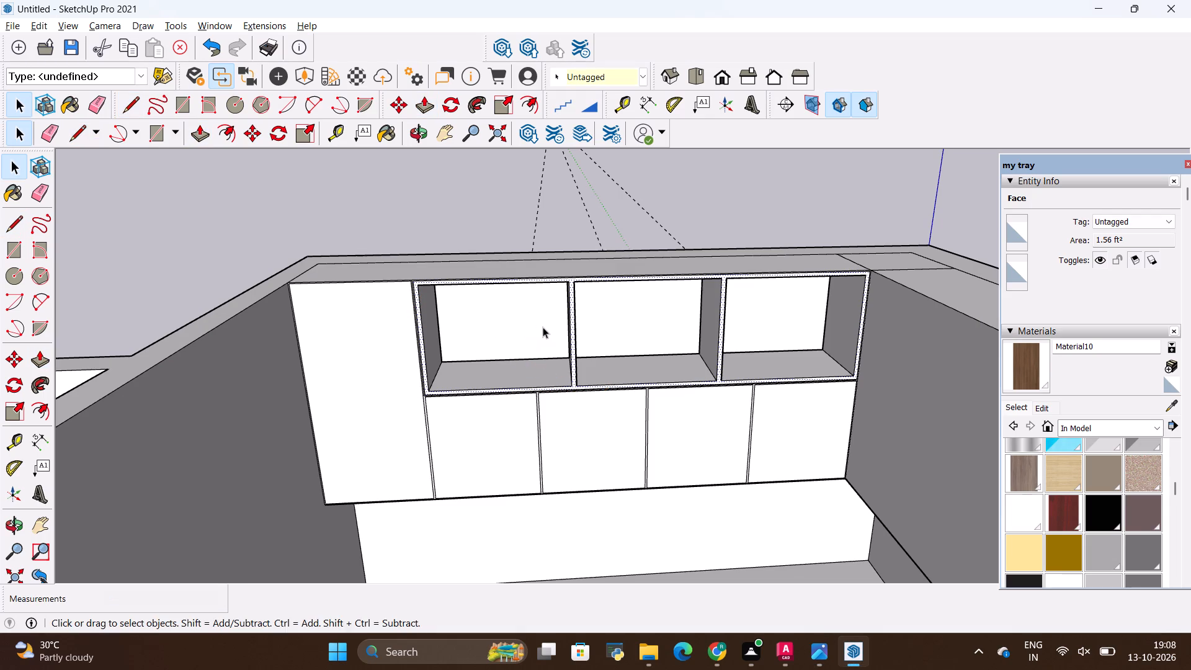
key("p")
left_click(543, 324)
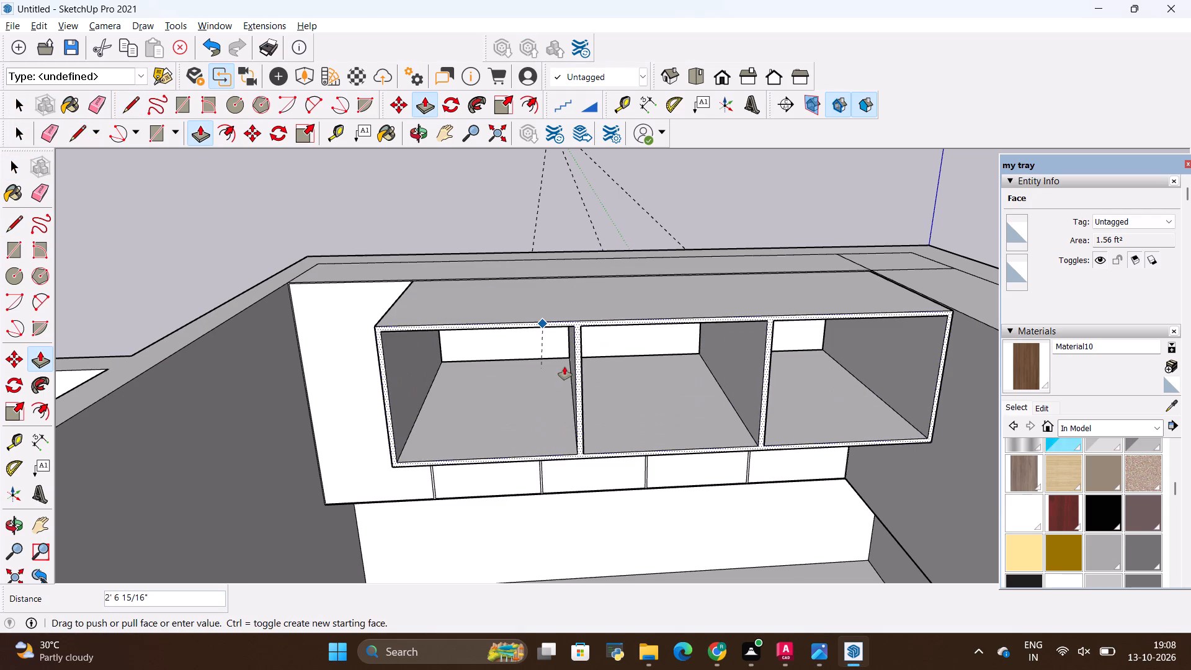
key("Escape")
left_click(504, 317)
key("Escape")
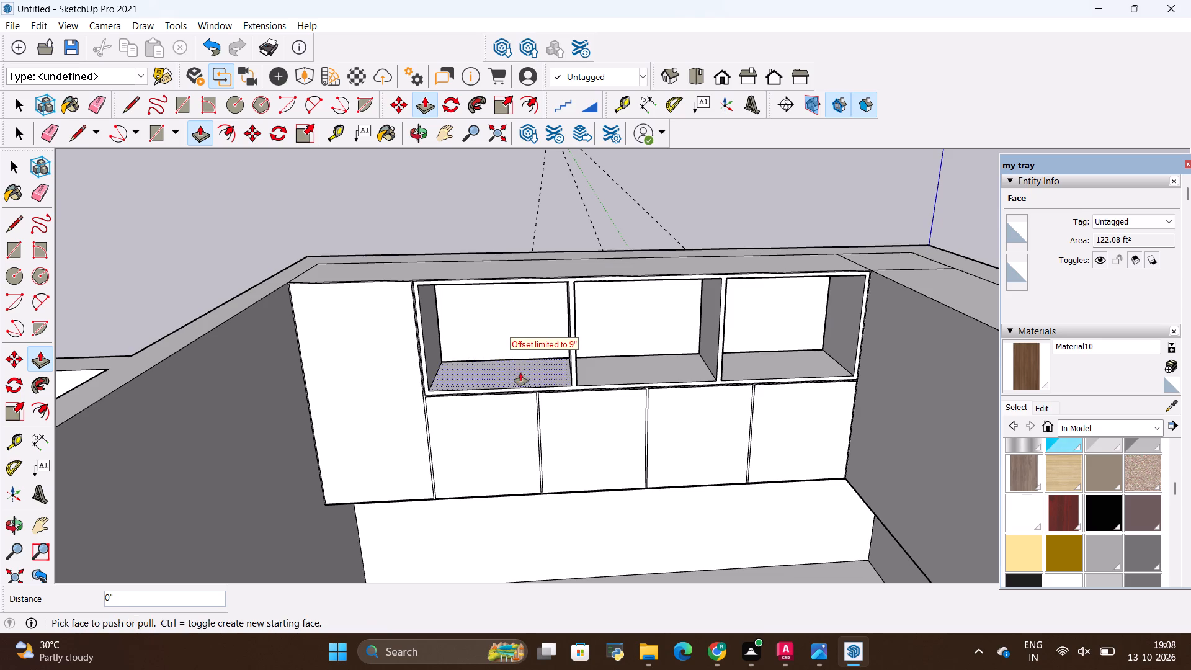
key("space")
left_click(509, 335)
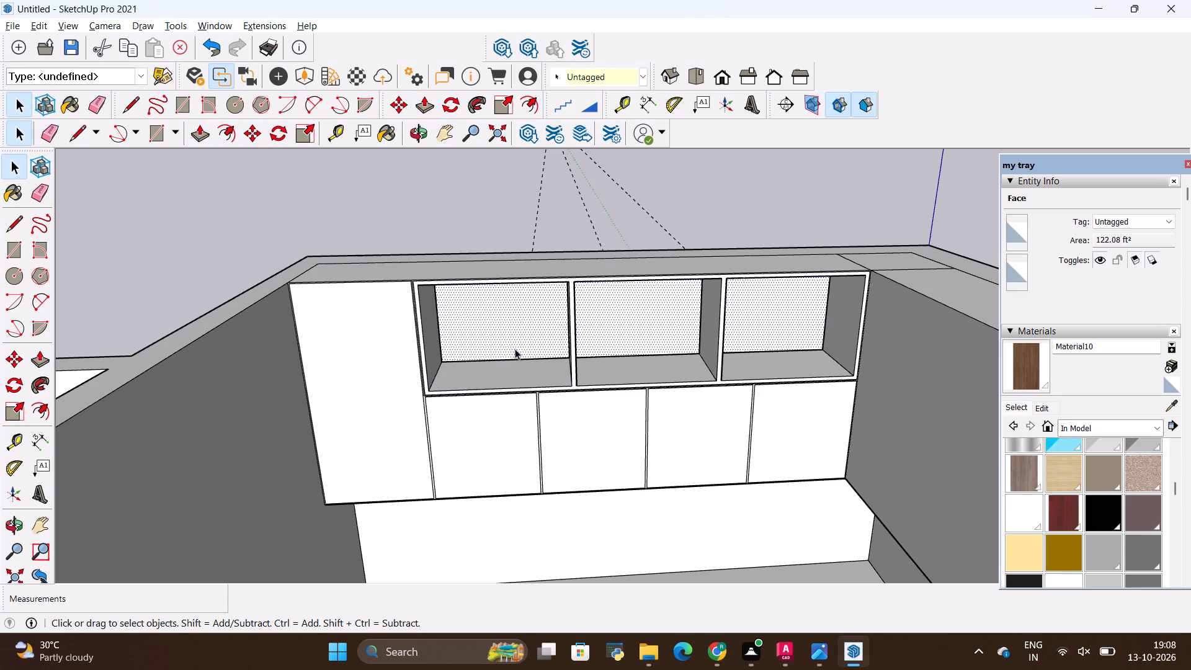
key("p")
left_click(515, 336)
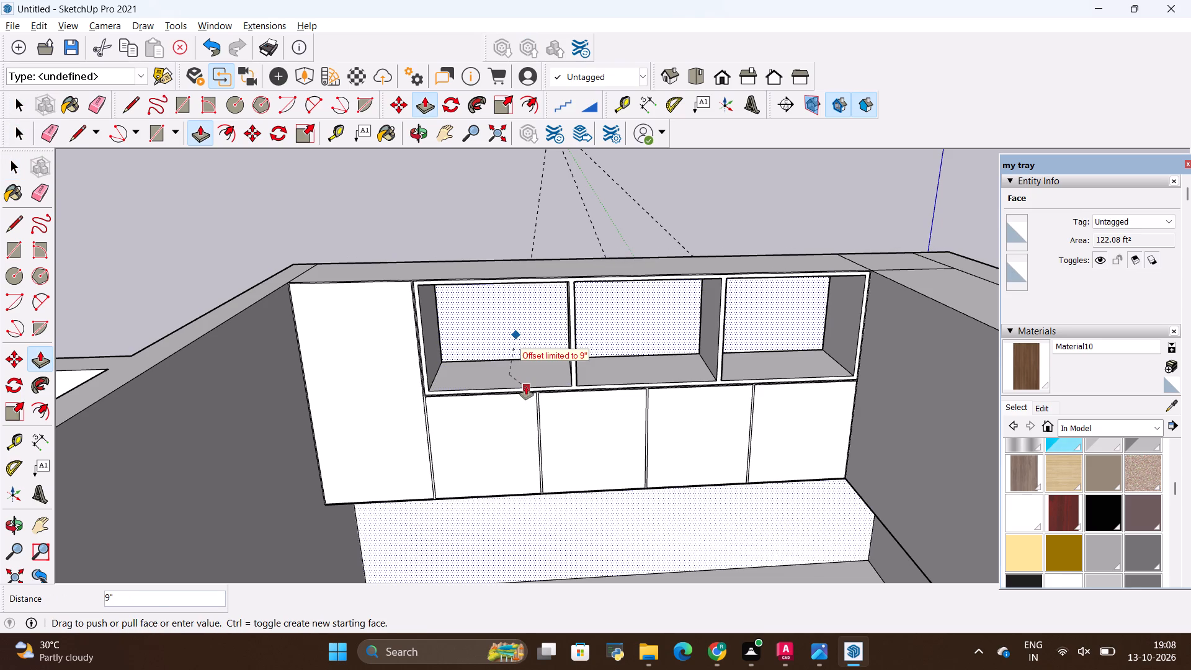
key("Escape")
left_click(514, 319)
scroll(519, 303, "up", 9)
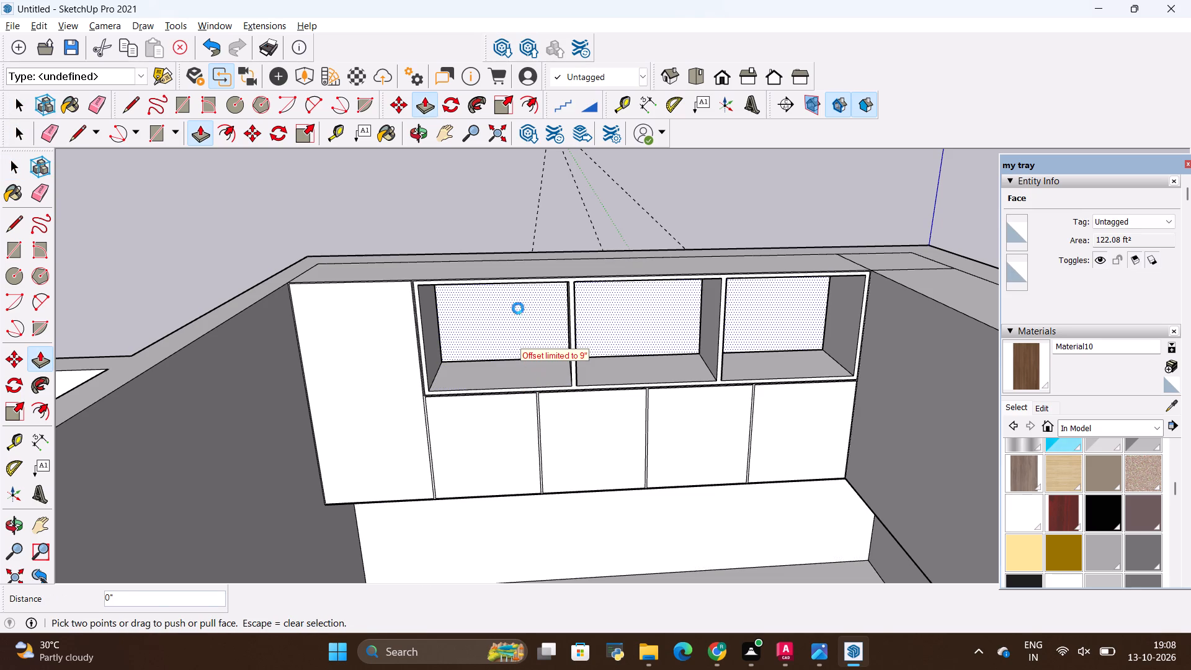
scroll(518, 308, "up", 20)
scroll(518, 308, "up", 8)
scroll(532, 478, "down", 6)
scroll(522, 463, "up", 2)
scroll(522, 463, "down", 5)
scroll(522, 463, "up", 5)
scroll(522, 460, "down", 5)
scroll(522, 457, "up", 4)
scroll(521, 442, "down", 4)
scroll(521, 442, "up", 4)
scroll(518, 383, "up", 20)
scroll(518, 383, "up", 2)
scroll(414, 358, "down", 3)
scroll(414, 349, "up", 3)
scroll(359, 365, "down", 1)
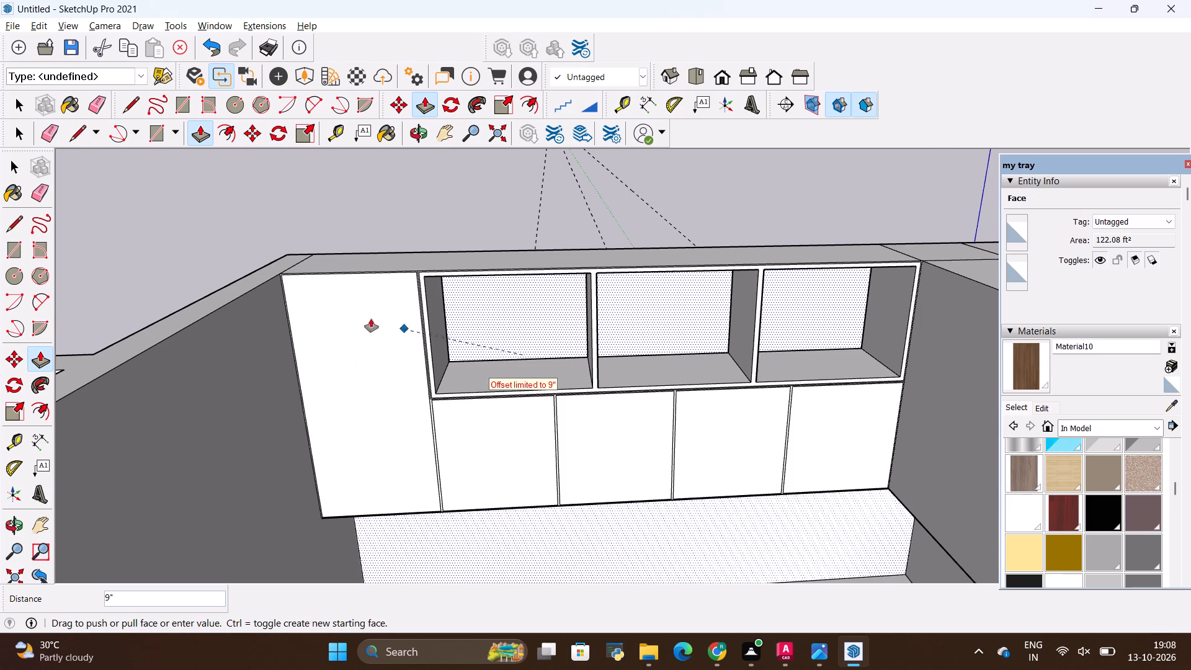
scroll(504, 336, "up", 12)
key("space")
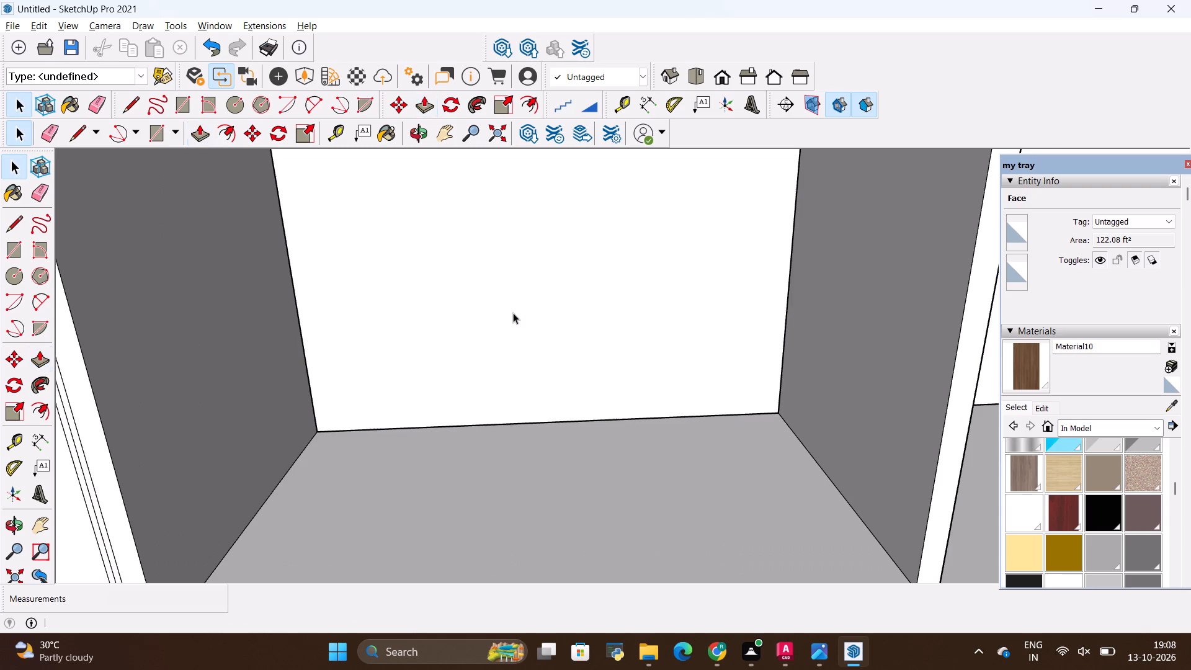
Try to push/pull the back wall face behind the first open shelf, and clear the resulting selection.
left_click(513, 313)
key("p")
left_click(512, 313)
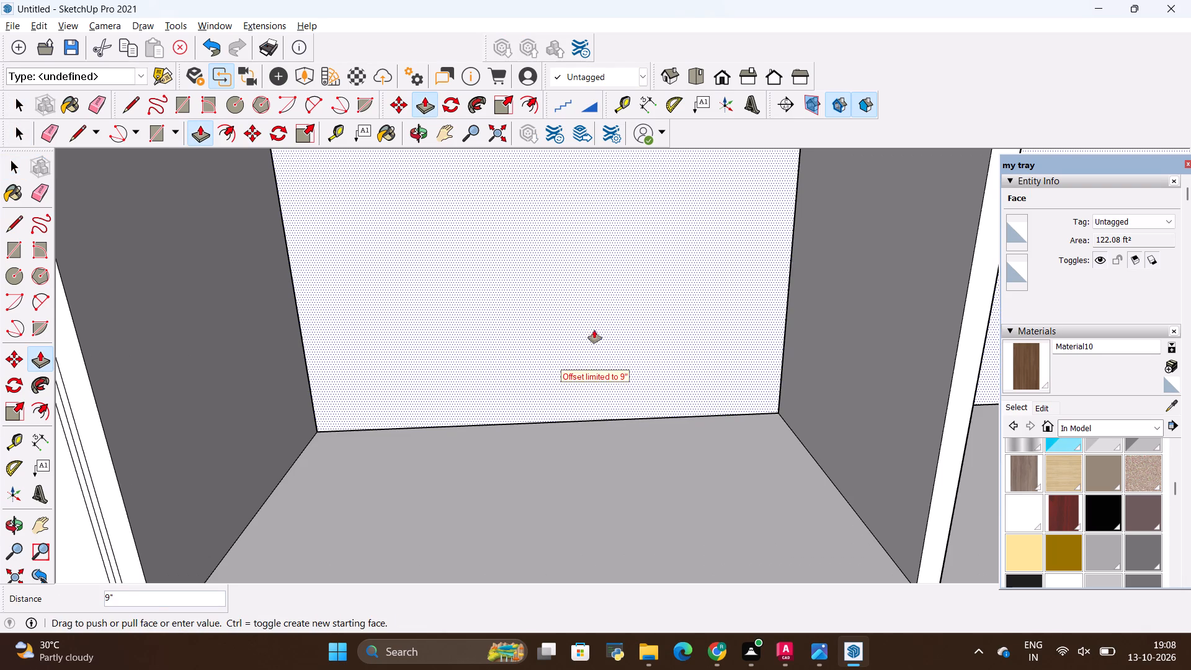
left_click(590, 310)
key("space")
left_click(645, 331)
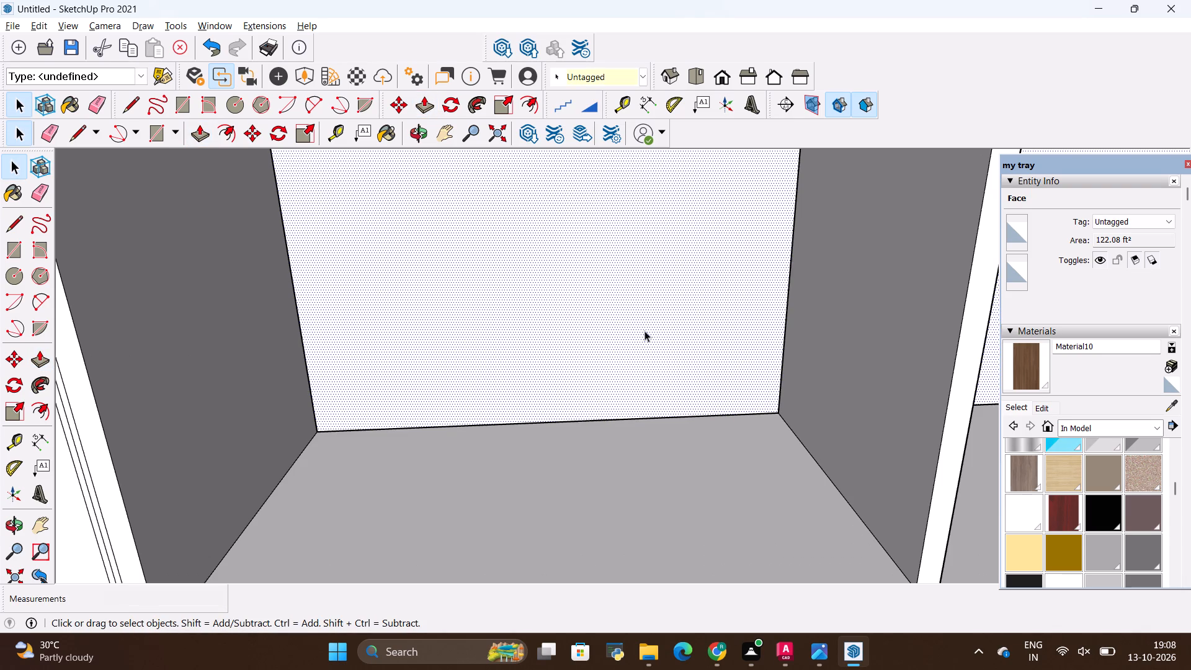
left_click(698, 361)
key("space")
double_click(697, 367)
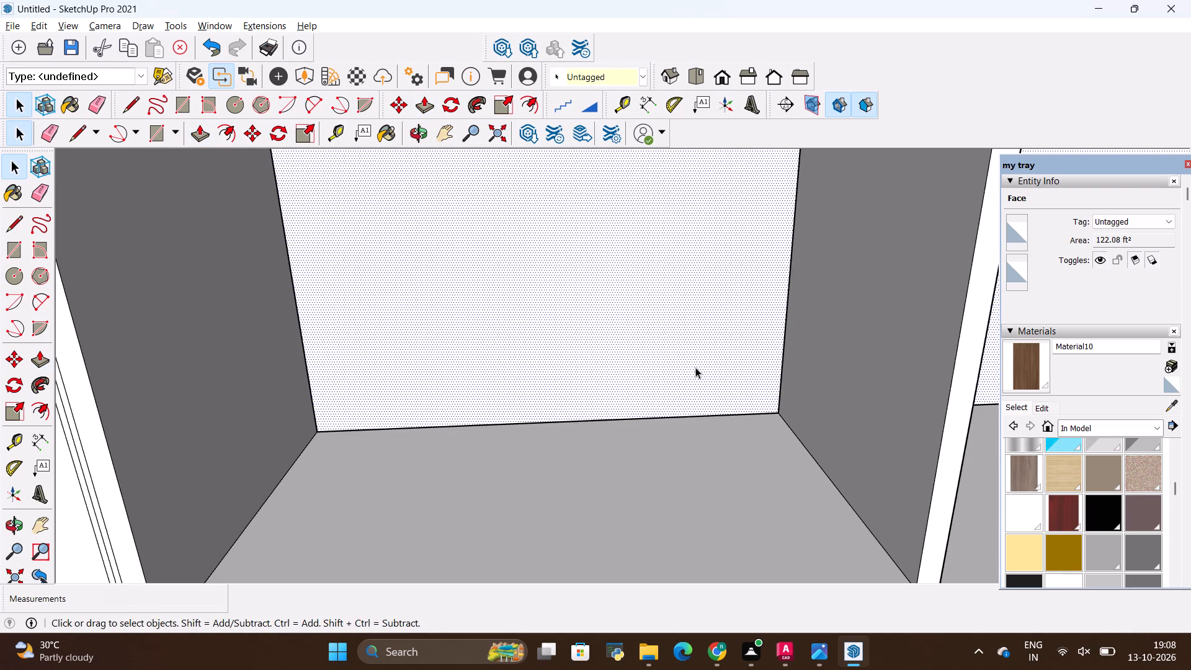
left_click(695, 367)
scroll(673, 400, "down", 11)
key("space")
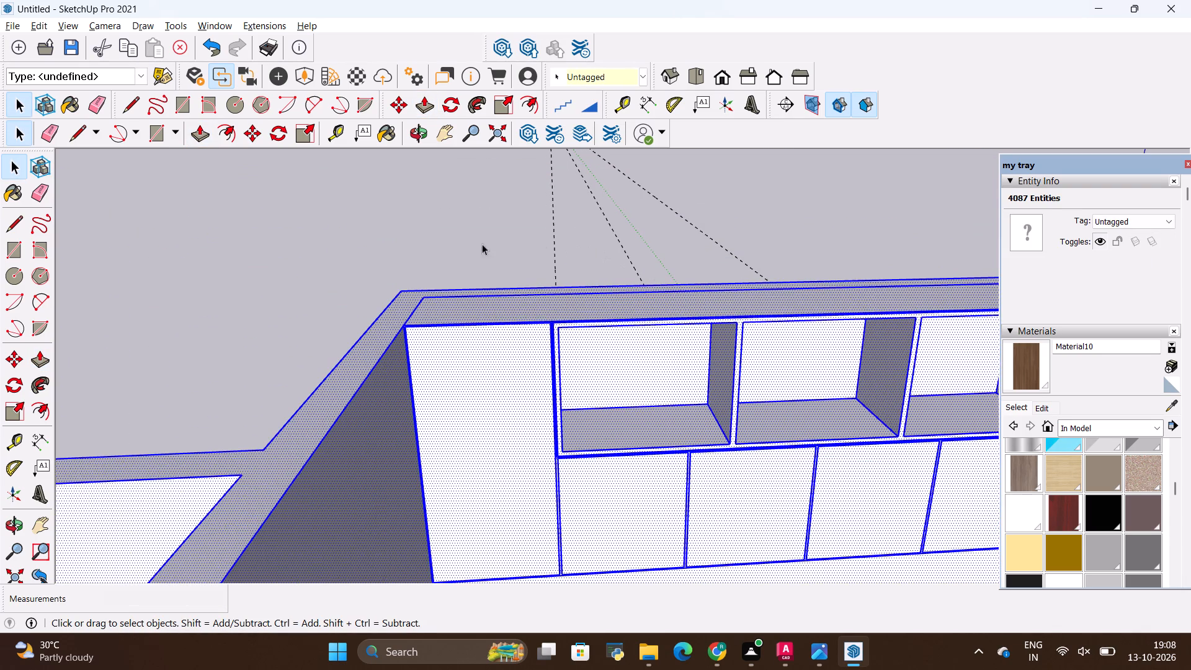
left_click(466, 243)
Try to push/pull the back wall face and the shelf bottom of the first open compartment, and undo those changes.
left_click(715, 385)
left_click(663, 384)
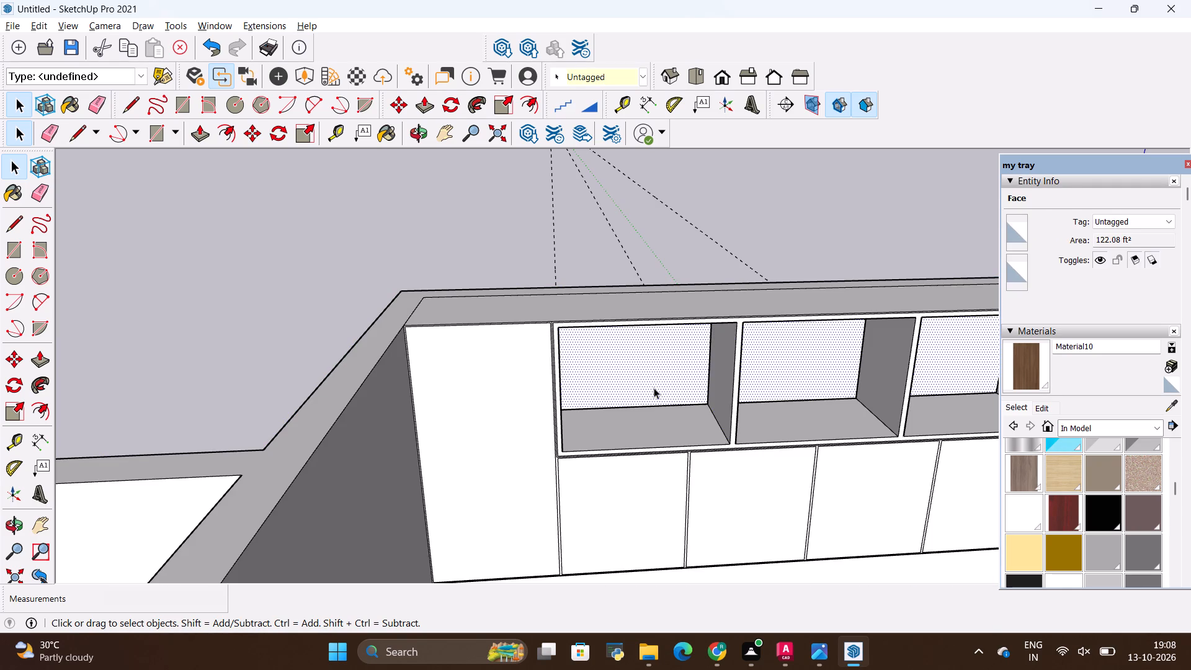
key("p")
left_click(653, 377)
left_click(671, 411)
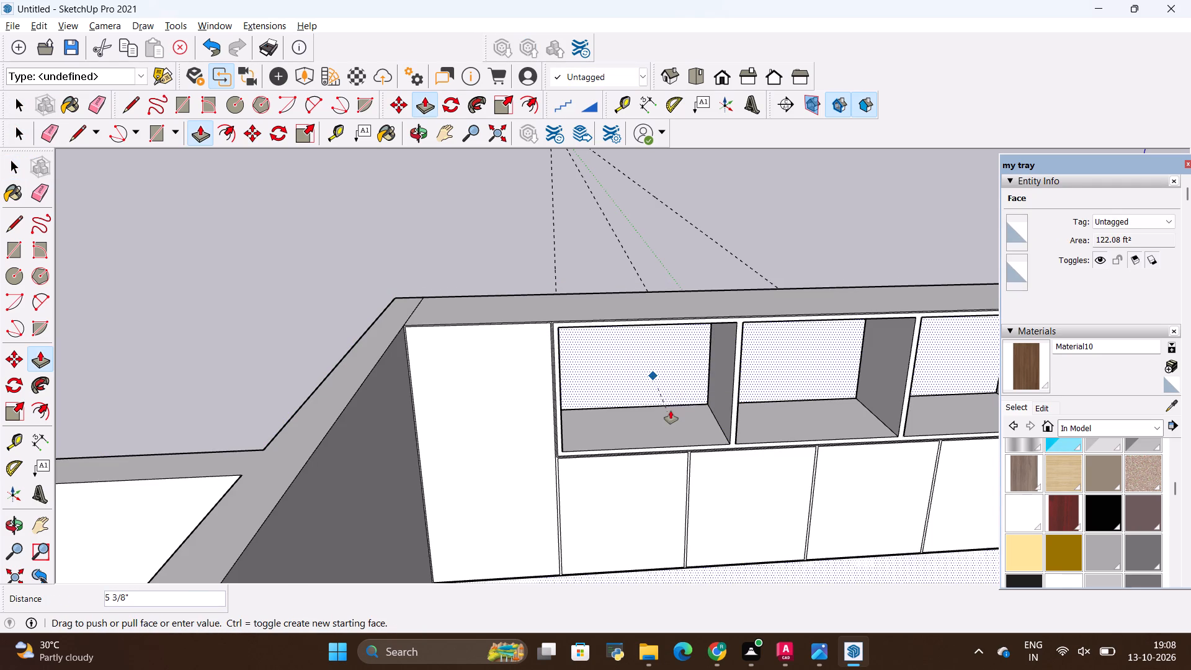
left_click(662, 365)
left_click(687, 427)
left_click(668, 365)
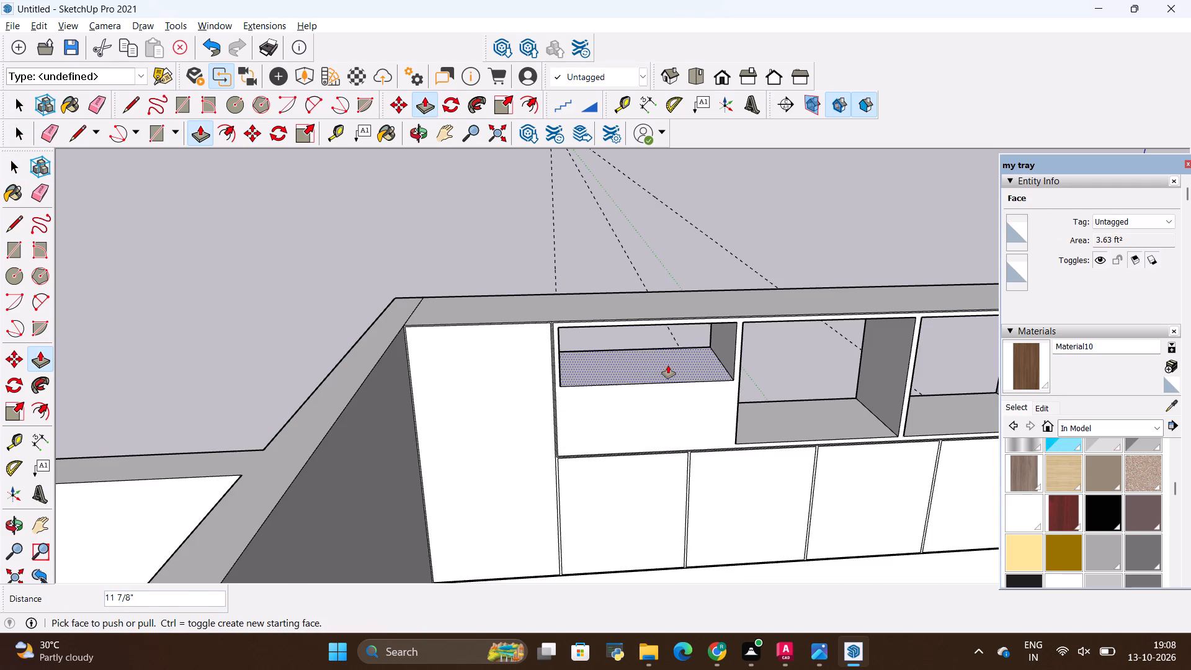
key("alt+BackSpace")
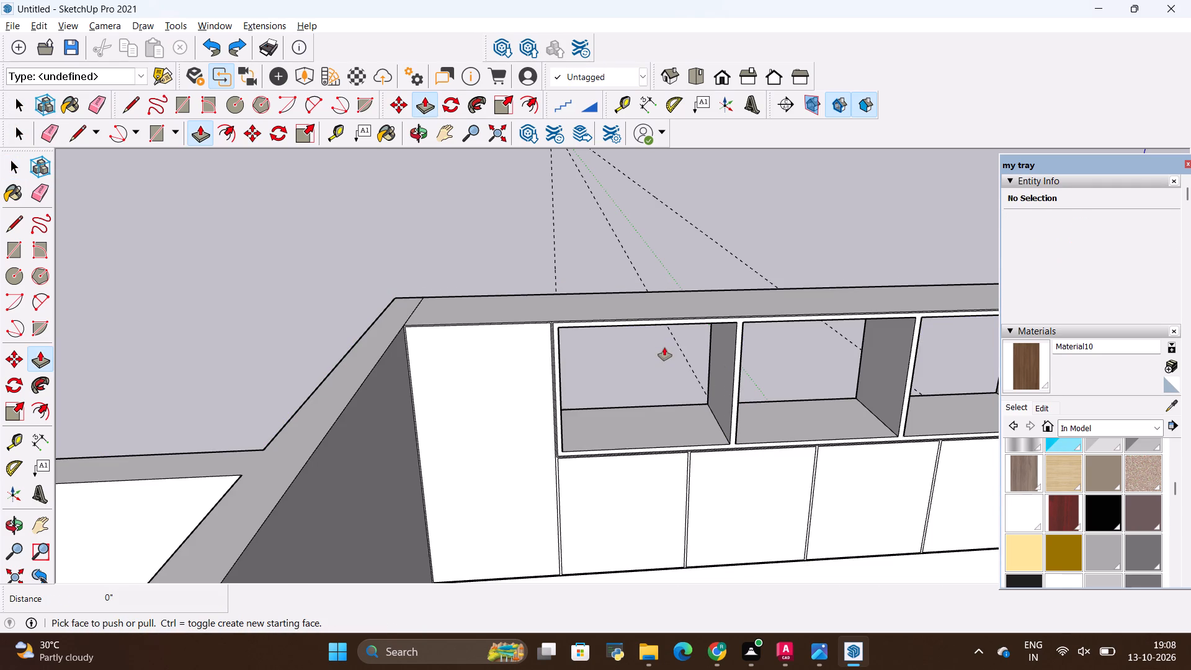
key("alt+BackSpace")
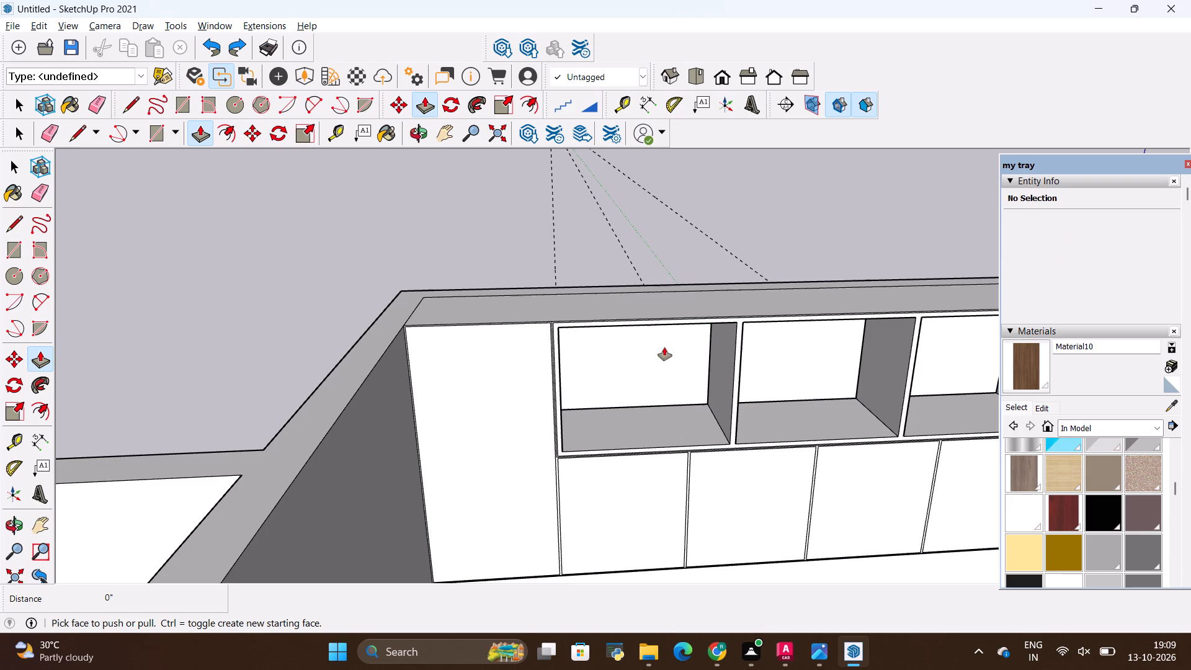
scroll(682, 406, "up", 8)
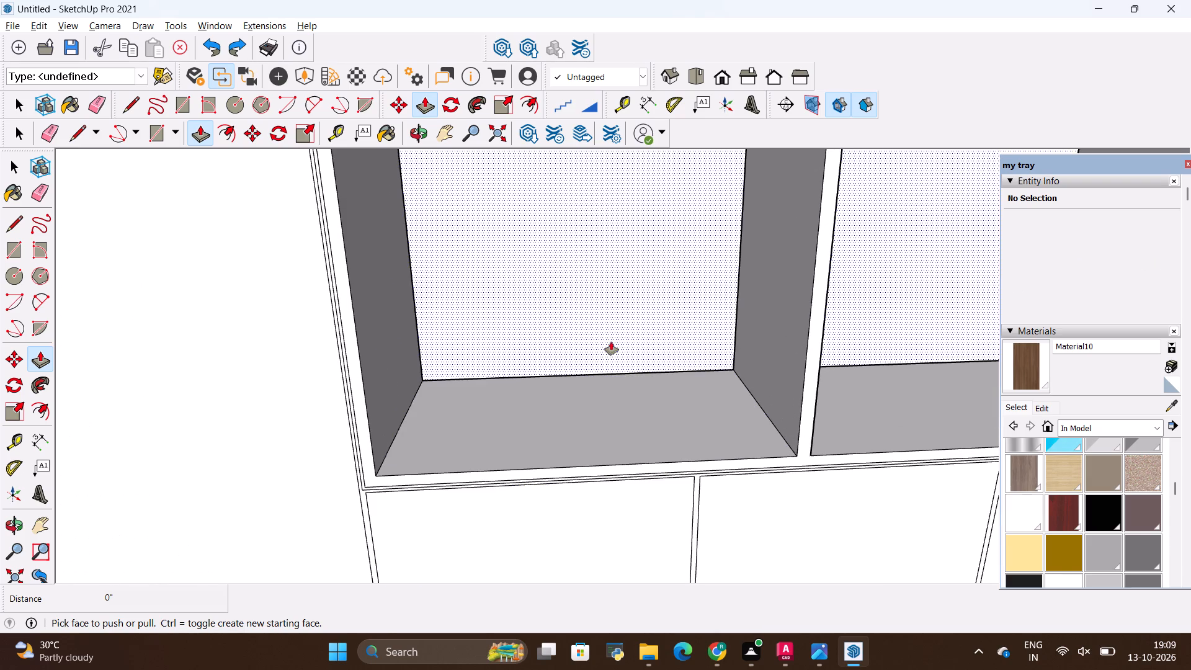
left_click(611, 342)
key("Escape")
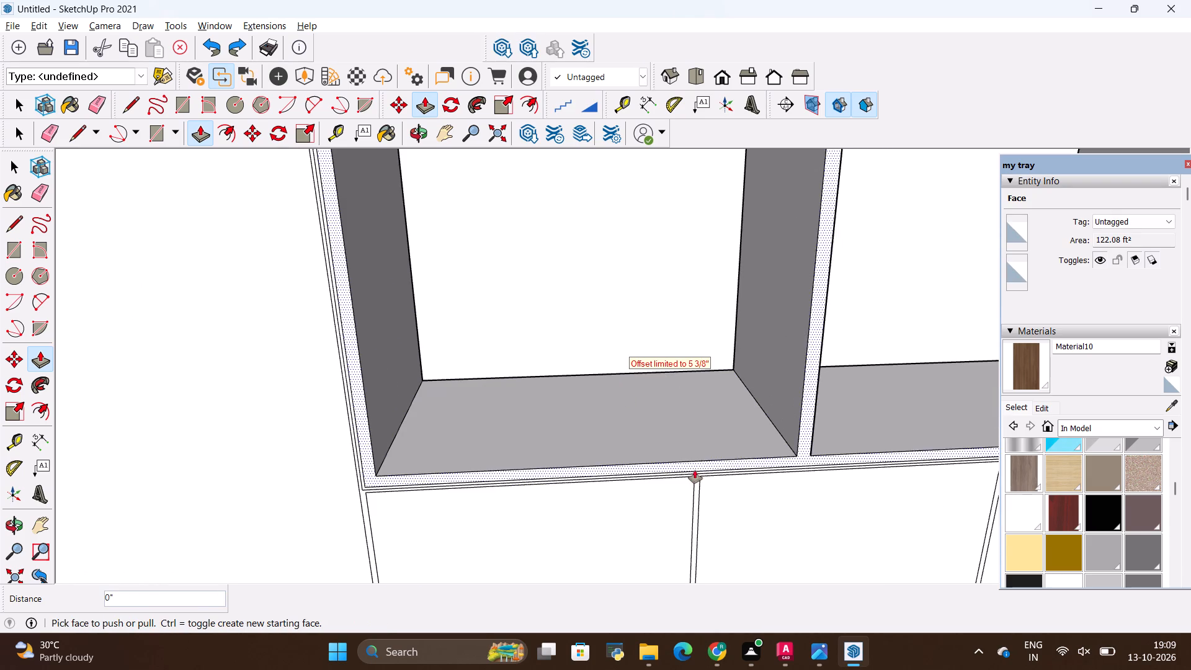
Push/pull the bottom faces of the three open-shelf compartments up 1' 10" to fill them into one flat upper panel.
left_click(690, 444)
scroll(706, 375, "down", 5)
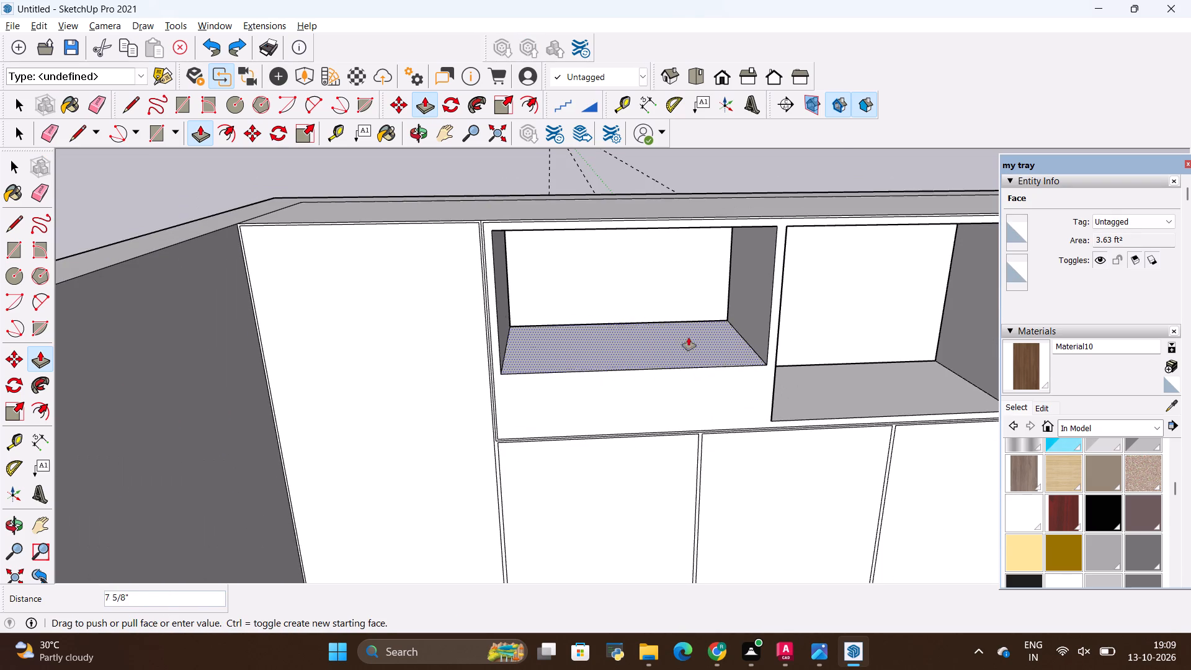
left_click(609, 219)
scroll(447, 303, "down", 4)
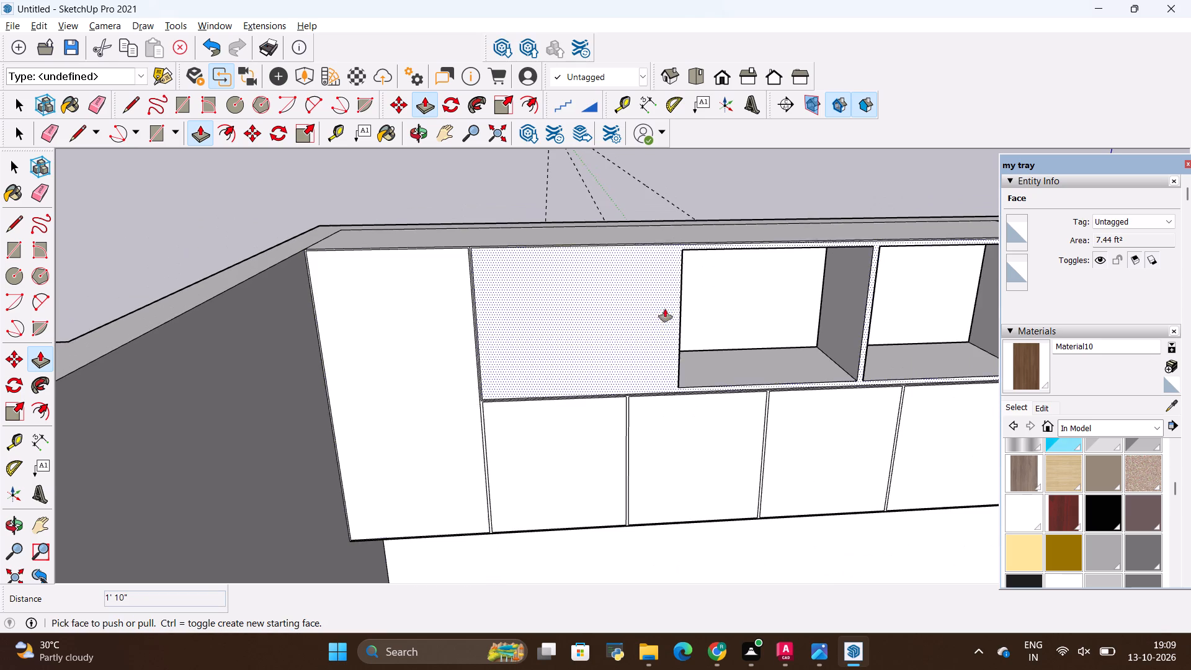
left_click(775, 357)
left_click(734, 223)
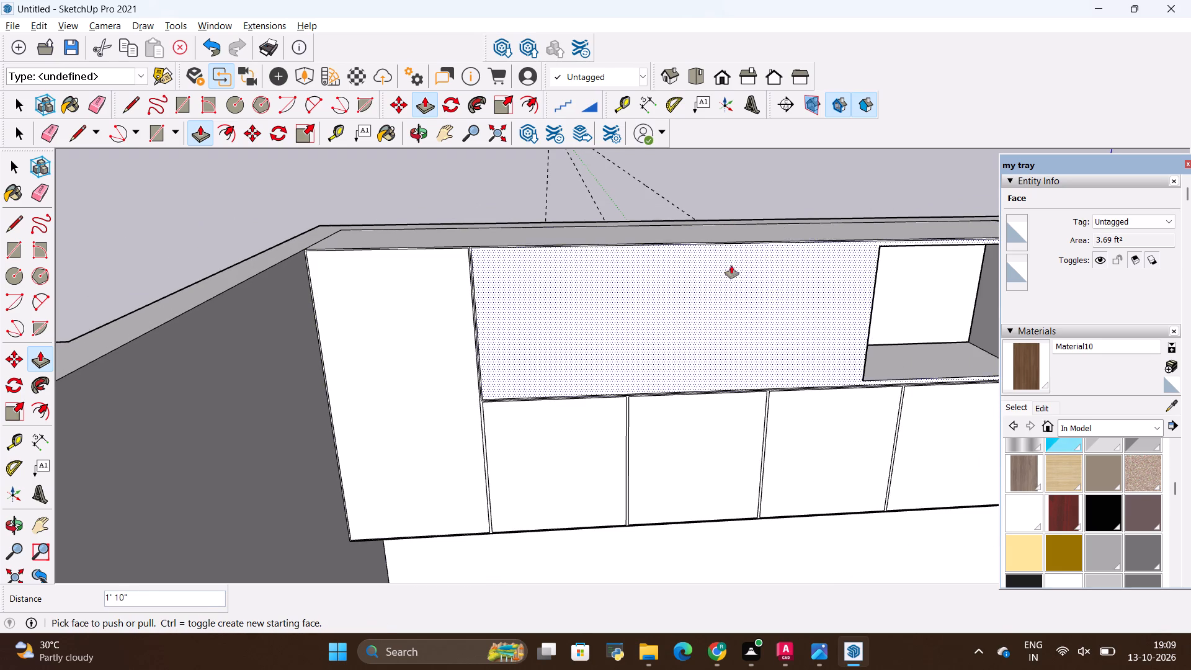
left_click(906, 356)
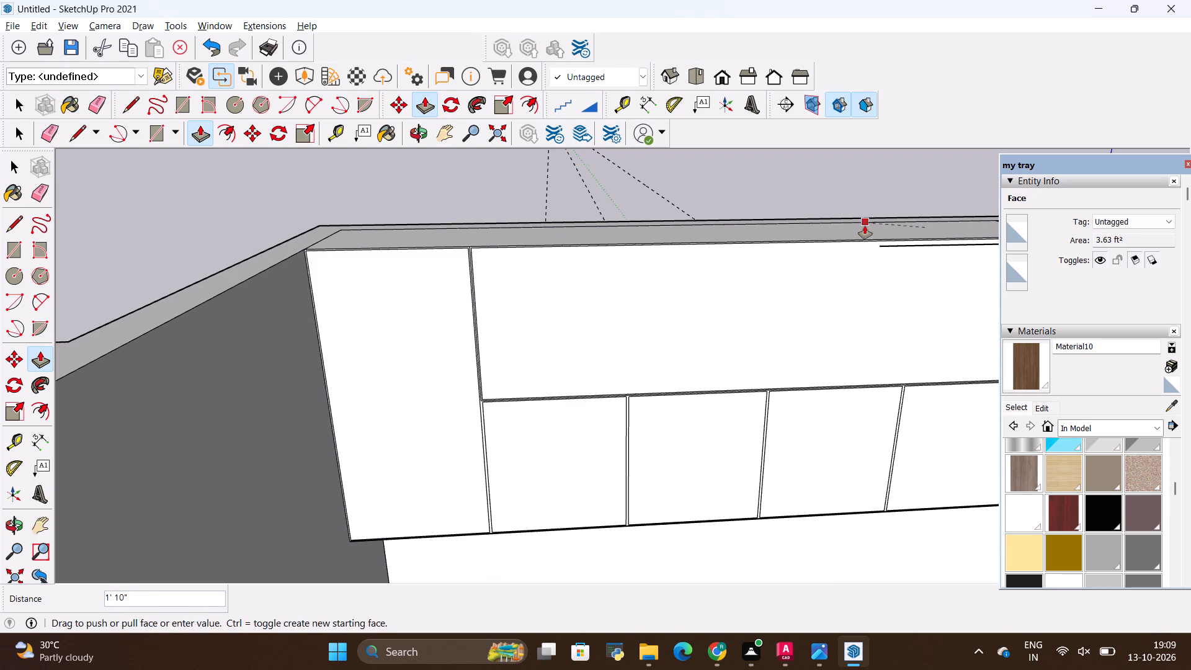
left_click(865, 226)
scroll(473, 281, "down", 4)
scroll(530, 337, "down", 4)
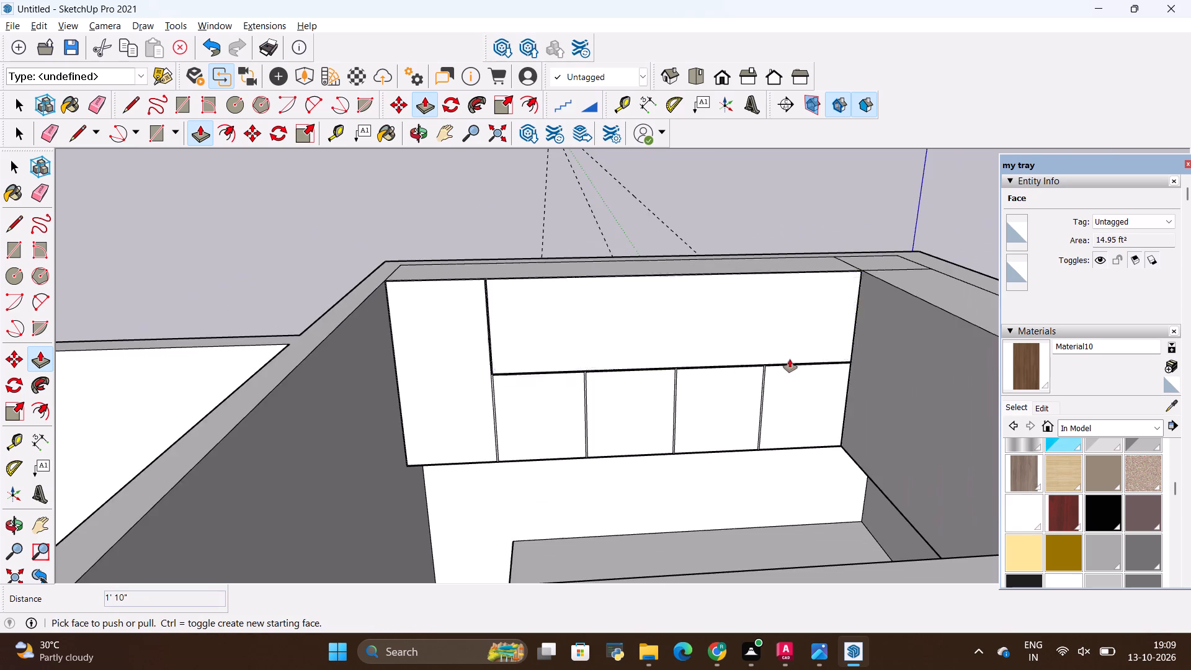
Examine the filled upper panel and compare it with the glass-fronted upper cabinets in the reference kitchen photo.
scroll(808, 355, "up", 7)
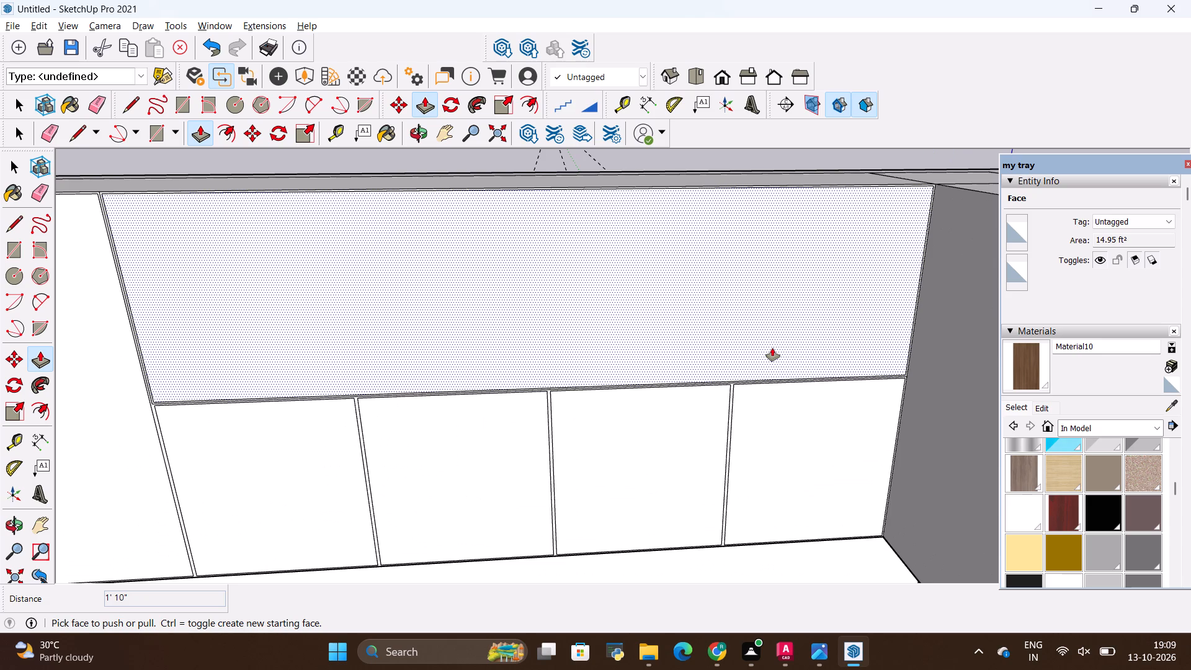
scroll(469, 375, "up", 5)
scroll(707, 416, "down", 5)
scroll(780, 404, "down", 2)
scroll(593, 326, "up", 2)
key("alt+Tab")
scroll(501, 333, "down", 4)
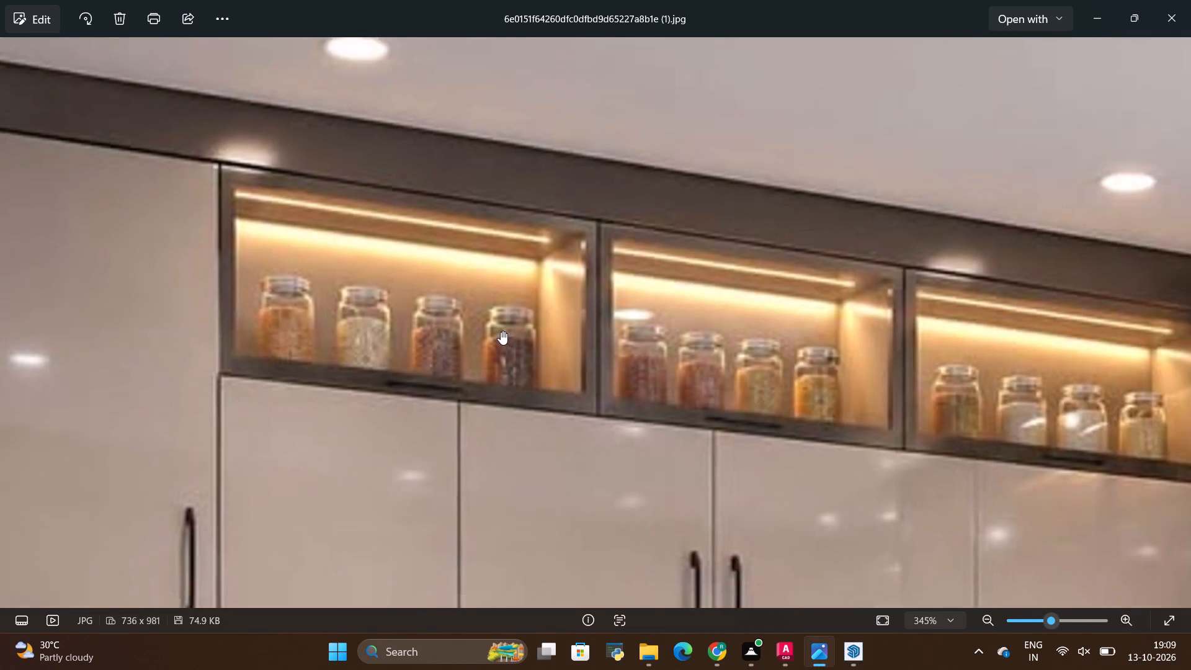
key("alt+Tab")
Divide the bottom edge of the flat upper panel into 3 equal segments.
scroll(532, 427, "down", 1)
scroll(535, 442, "up", 13)
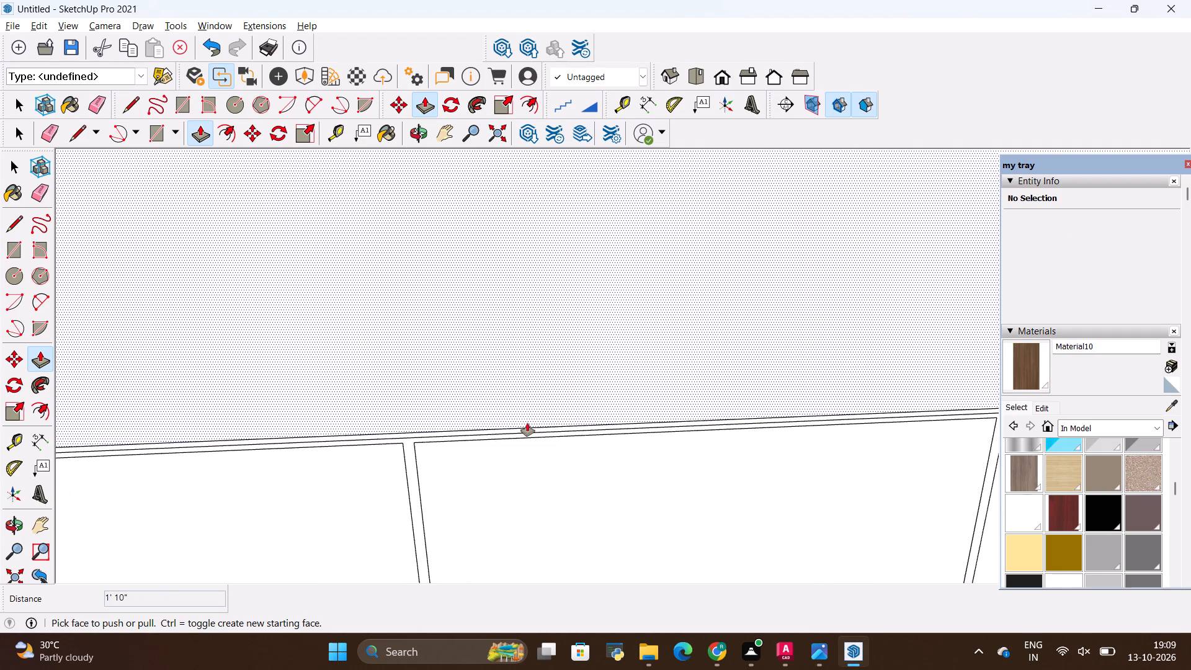
scroll(527, 423, "up", 2)
key("space")
left_click(484, 429)
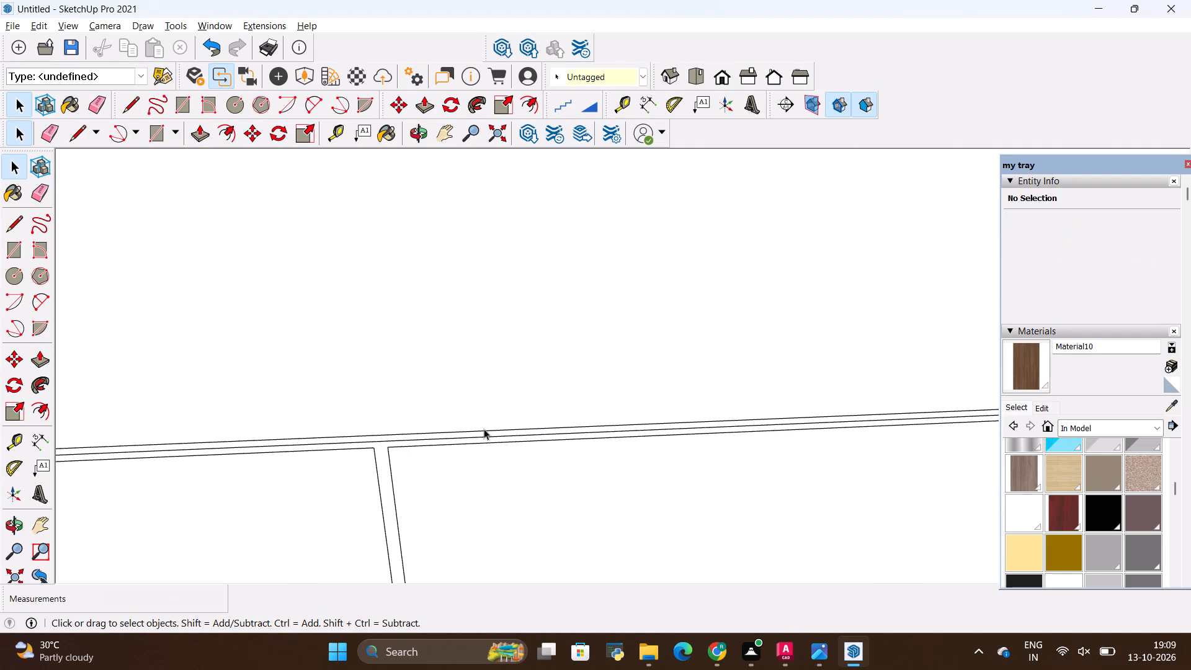
right_click(484, 429)
left_click(533, 530)
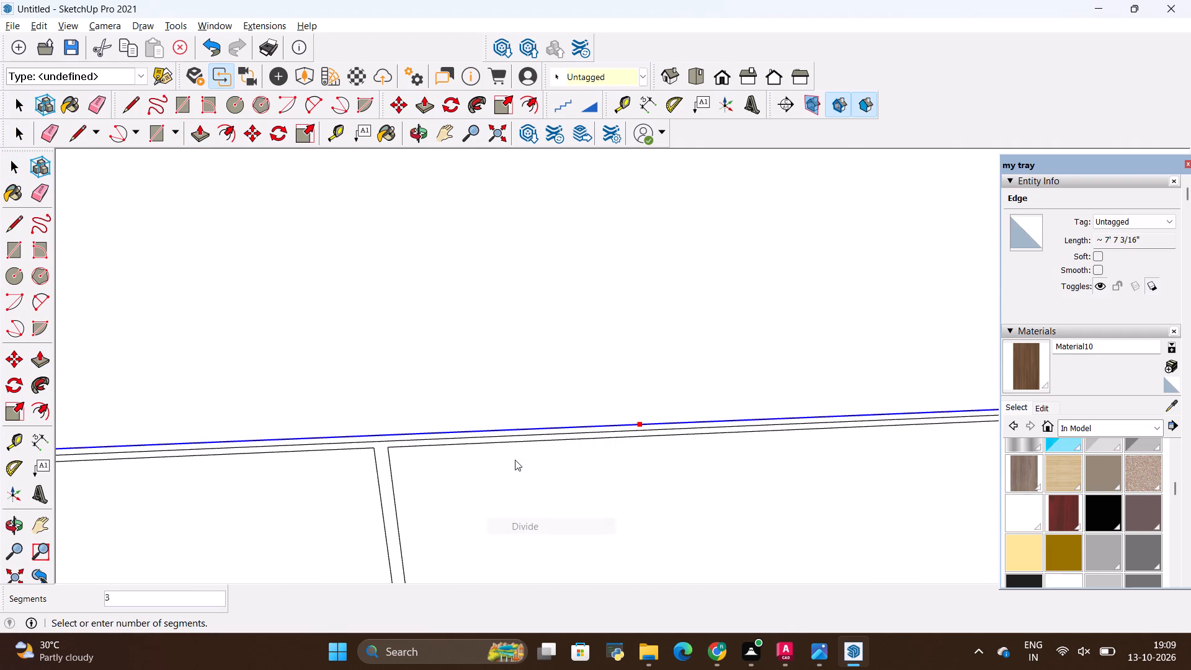
scroll(512, 435, "down", 16)
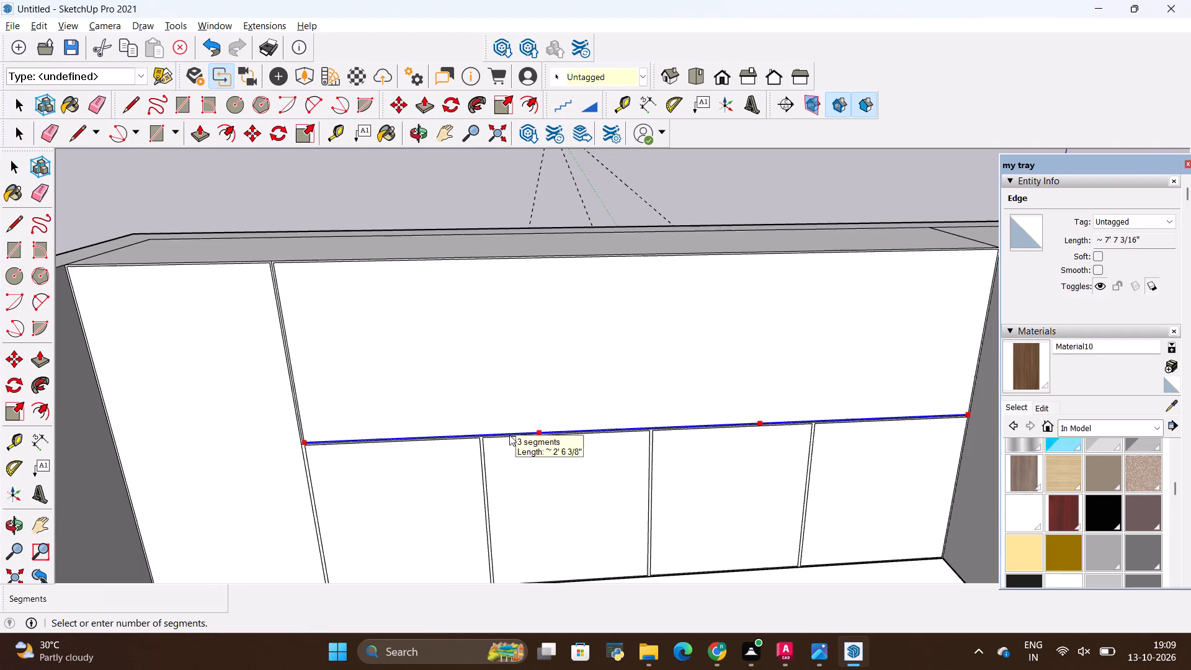
left_click(509, 435)
Draw two vertical lines from the bottom edge's division points to the panel's top edge, splitting it into three door faces.
key("l")
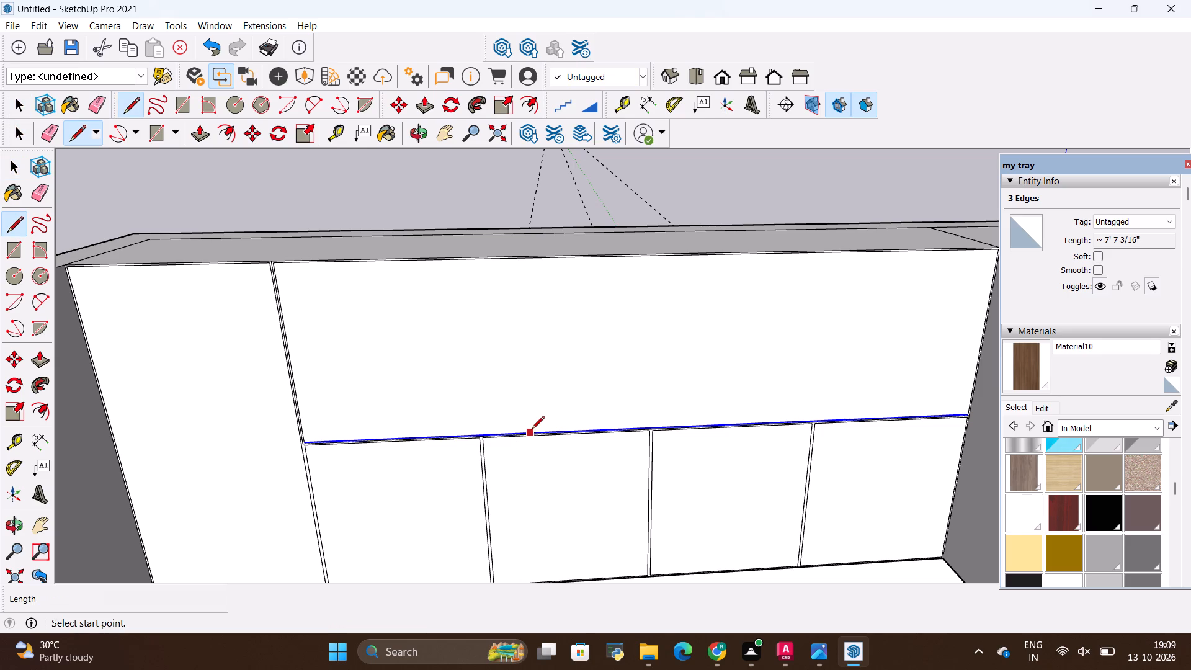
left_click(539, 430)
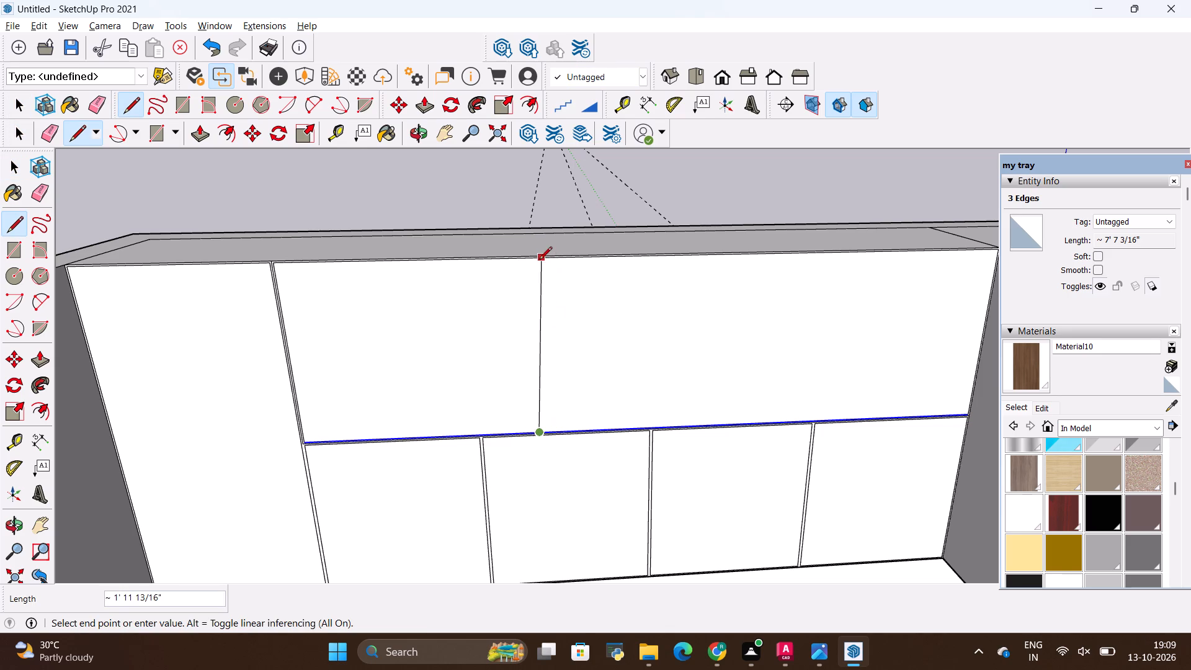
scroll(533, 263, "up", 13)
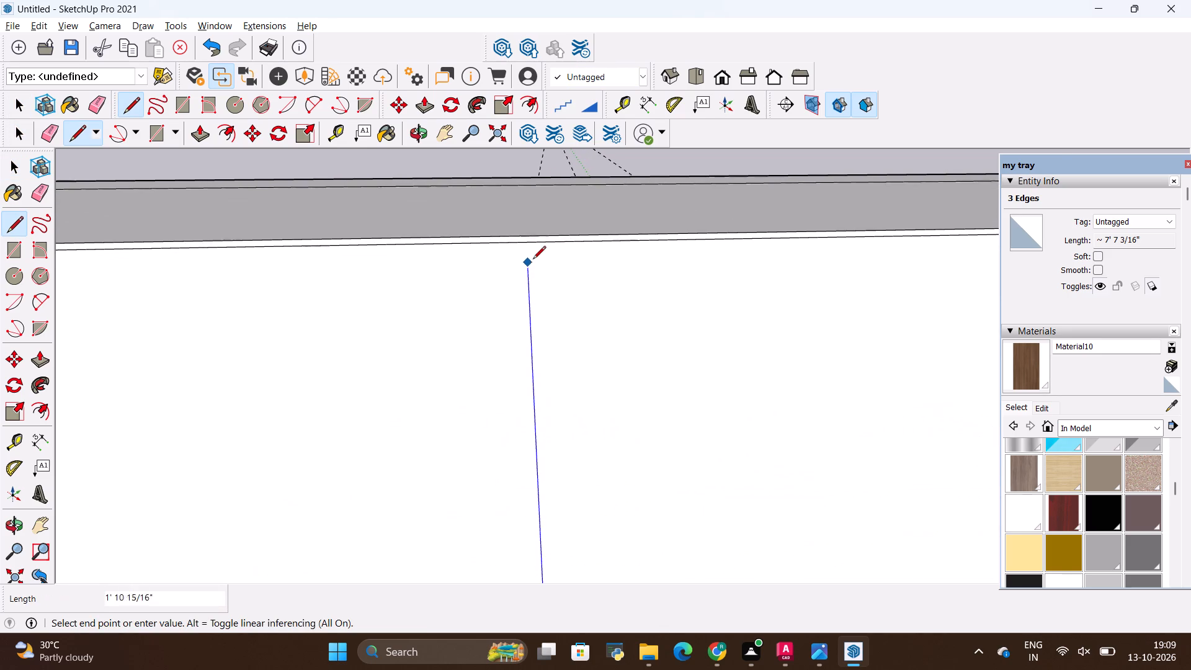
left_click(533, 244)
scroll(399, 288, "down", 17)
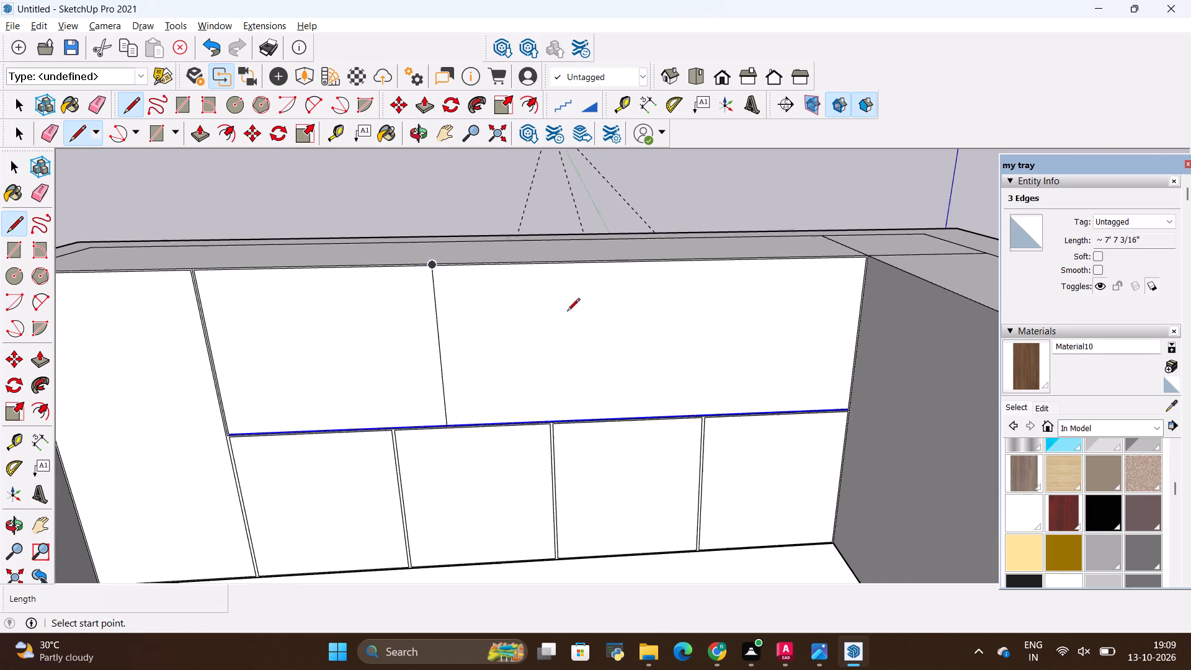
scroll(677, 399, "up", 17)
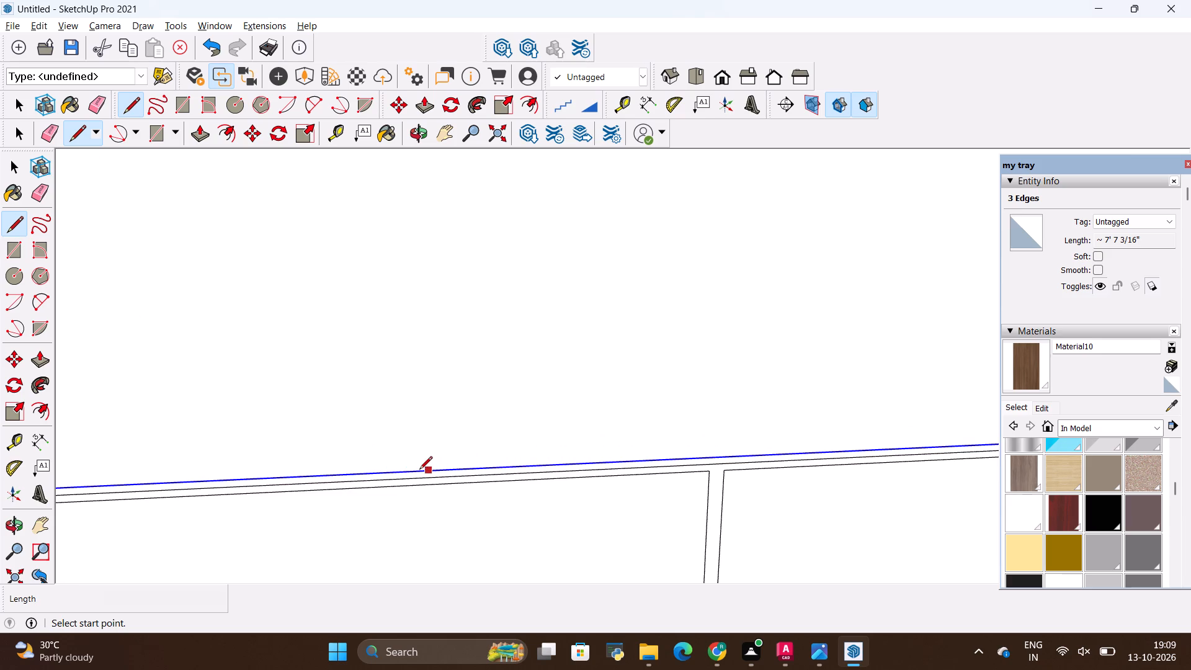
left_click_drag(417, 470, 417, 462)
scroll(422, 359, "down", 16)
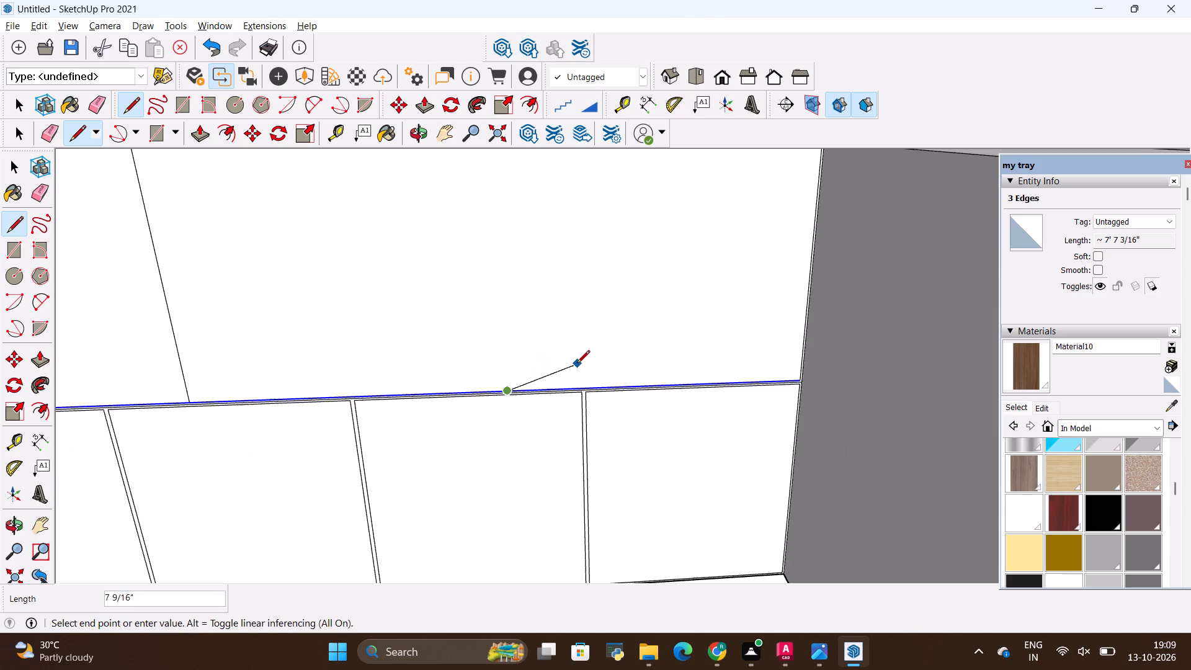
scroll(563, 350, "down", 4)
scroll(514, 226, "up", 10)
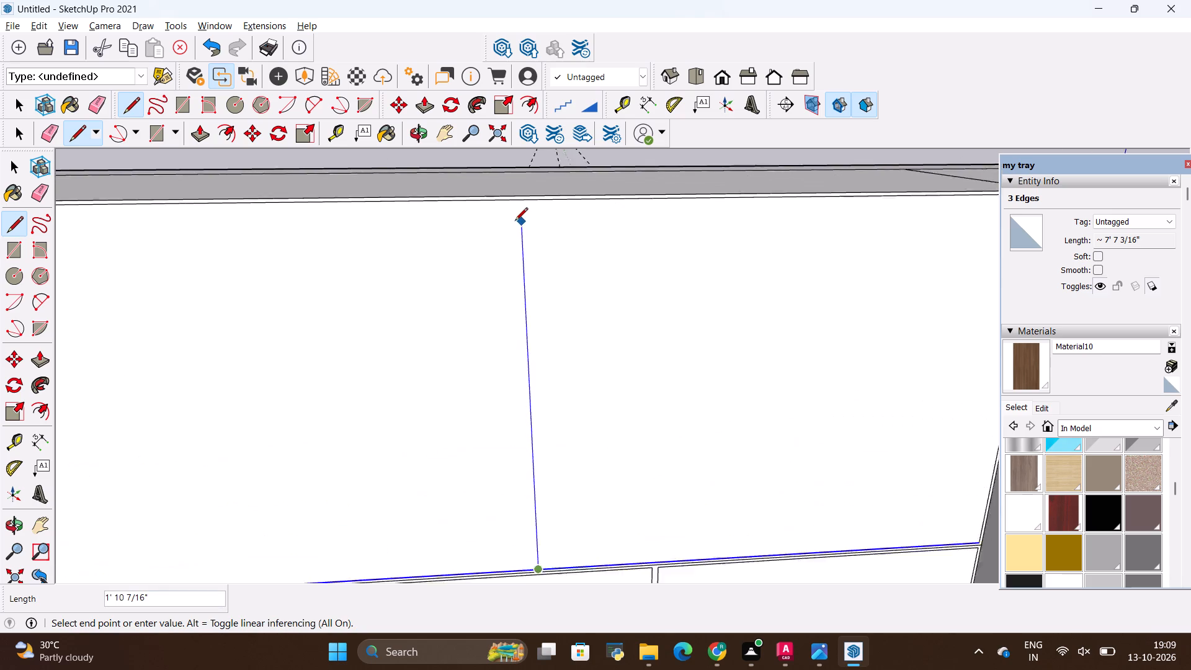
scroll(515, 221, "up", 5)
left_click(522, 186)
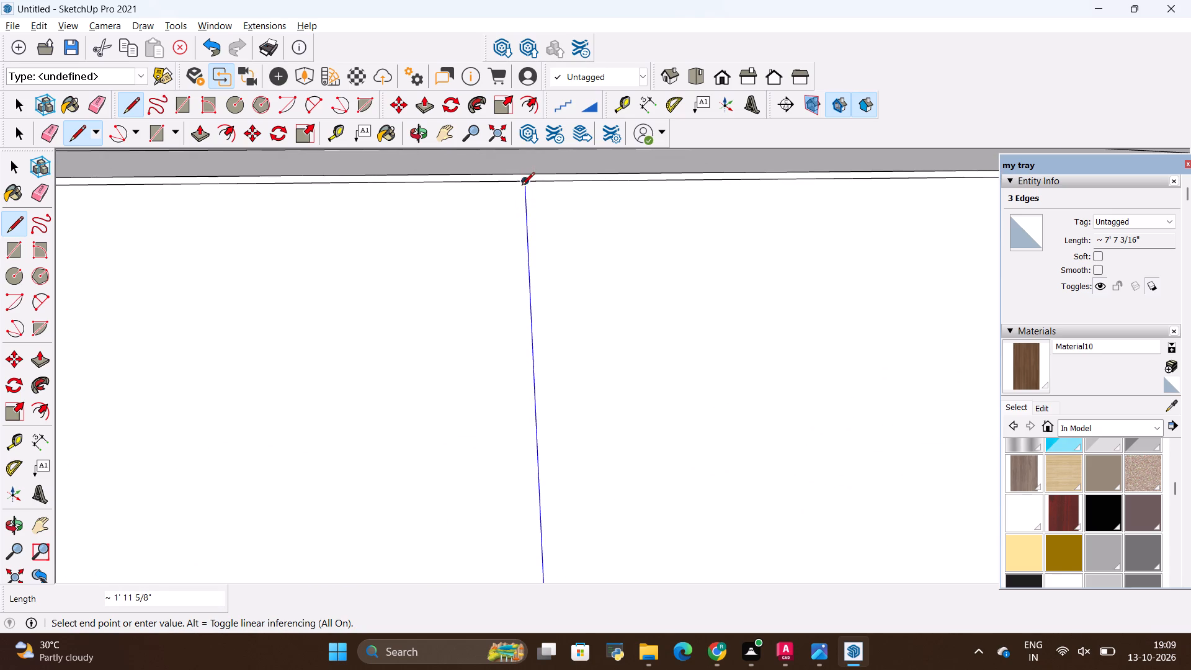
scroll(688, 424, "down", 4)
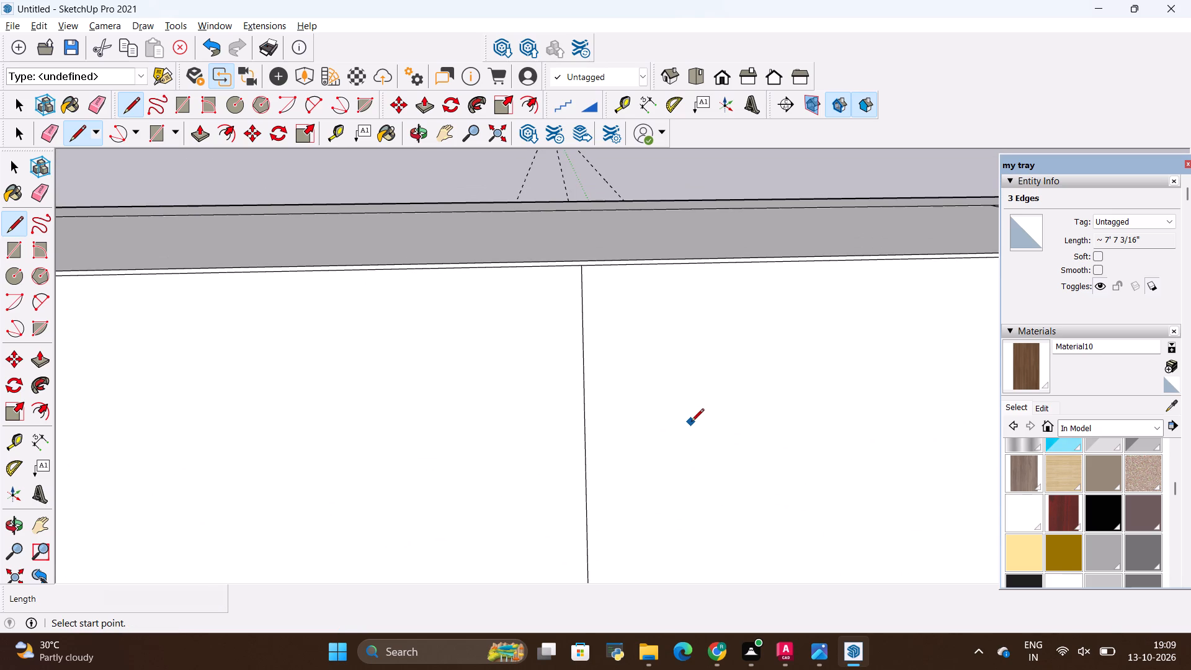
scroll(747, 395, "down", 9)
key("space")
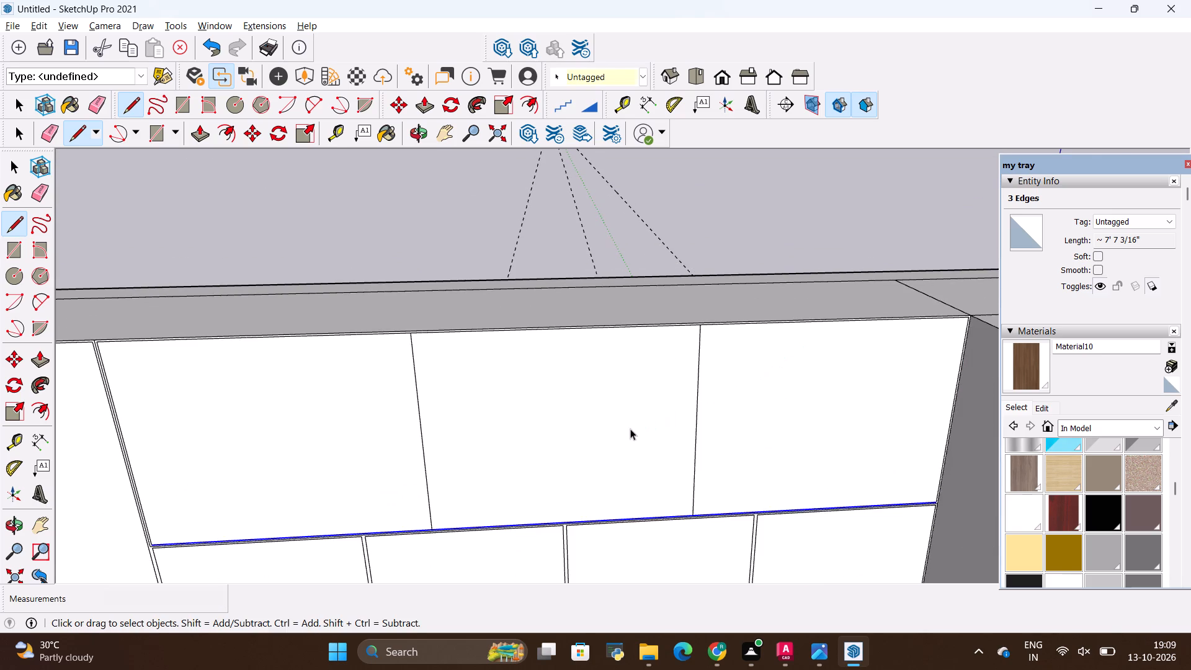
Select the first upper door face beside the full-height cabinet and compare the three-door layout with the reference kitchen photo.
left_click(629, 428)
scroll(701, 411, "down", 5)
left_click(457, 439)
scroll(661, 423, "down", 5)
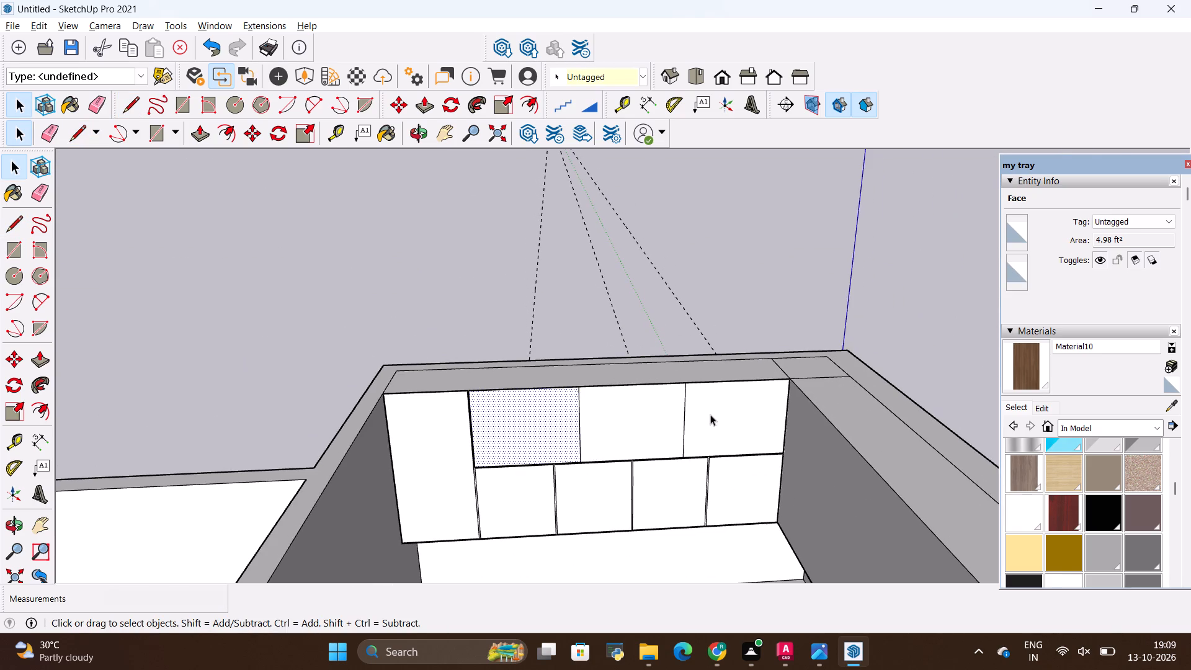
key("alt+Tab")
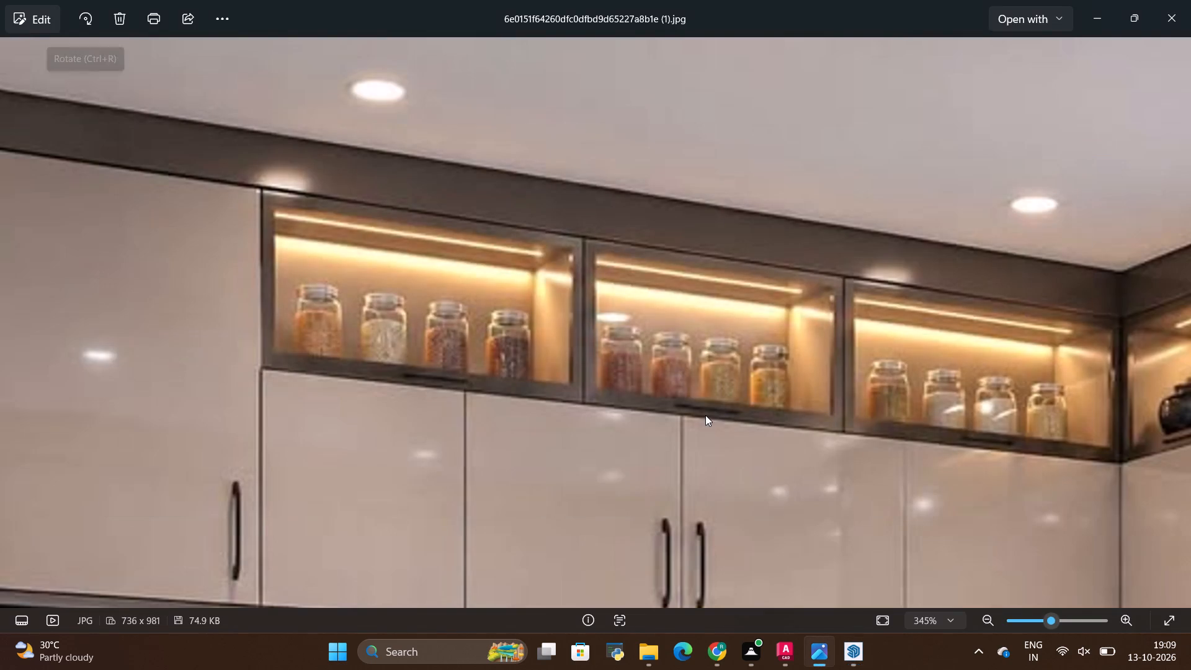
key("alt+Tab")
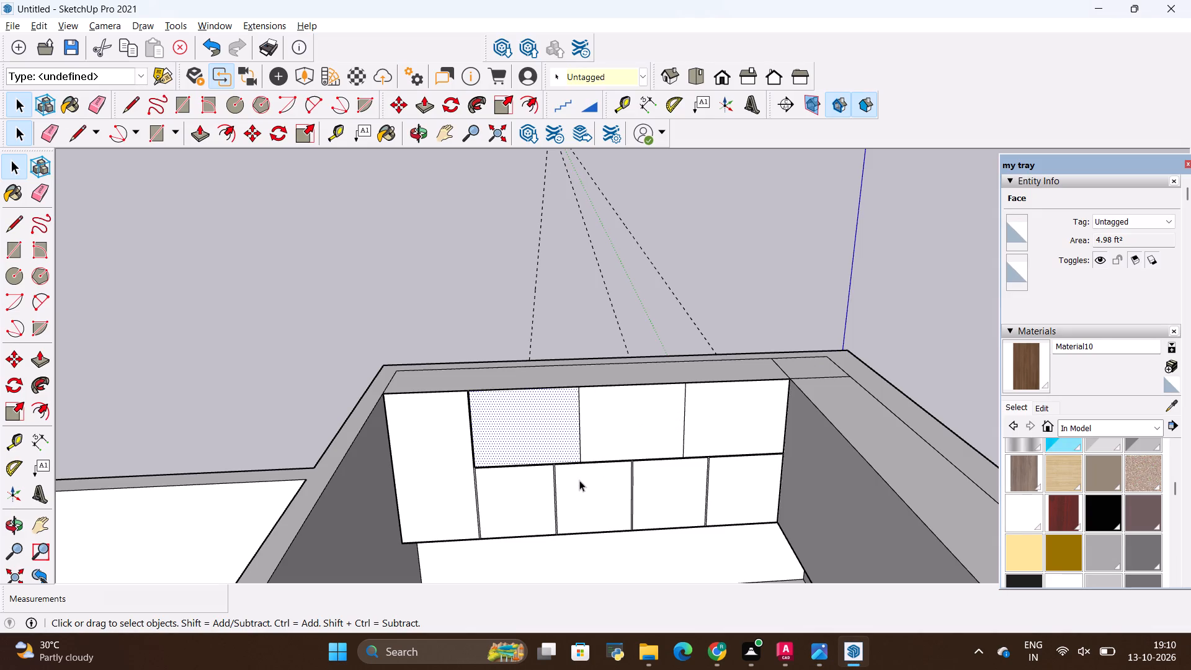
key("alt+Tab")
key("alt+Tab")
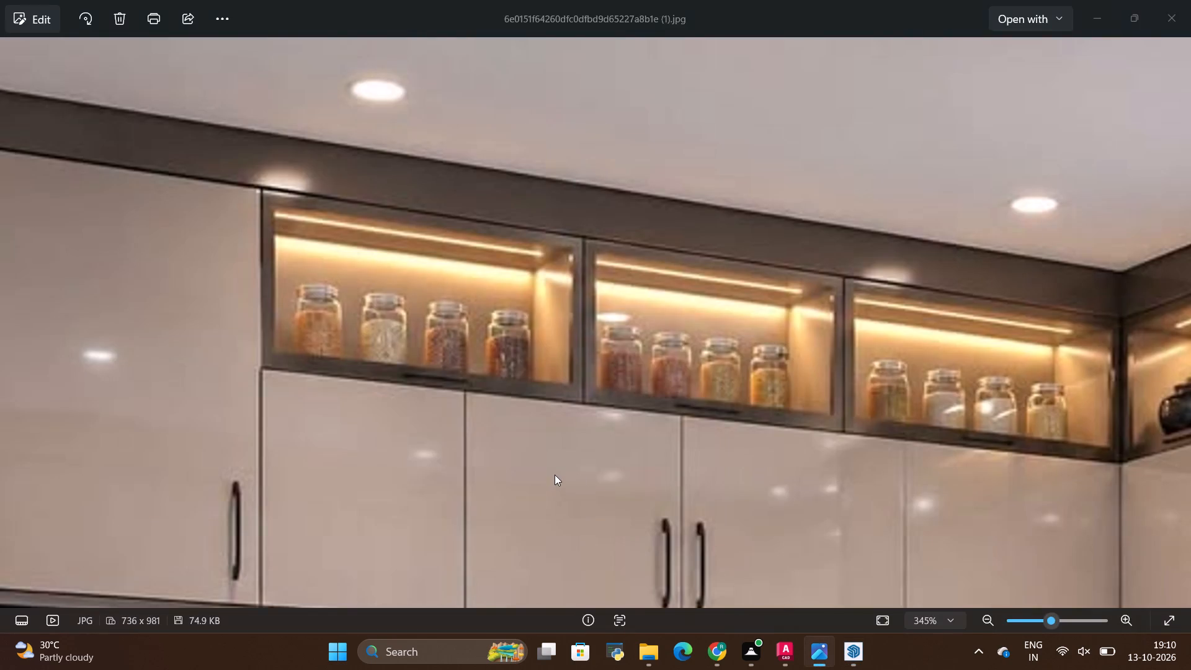
scroll(515, 428, "up", 13)
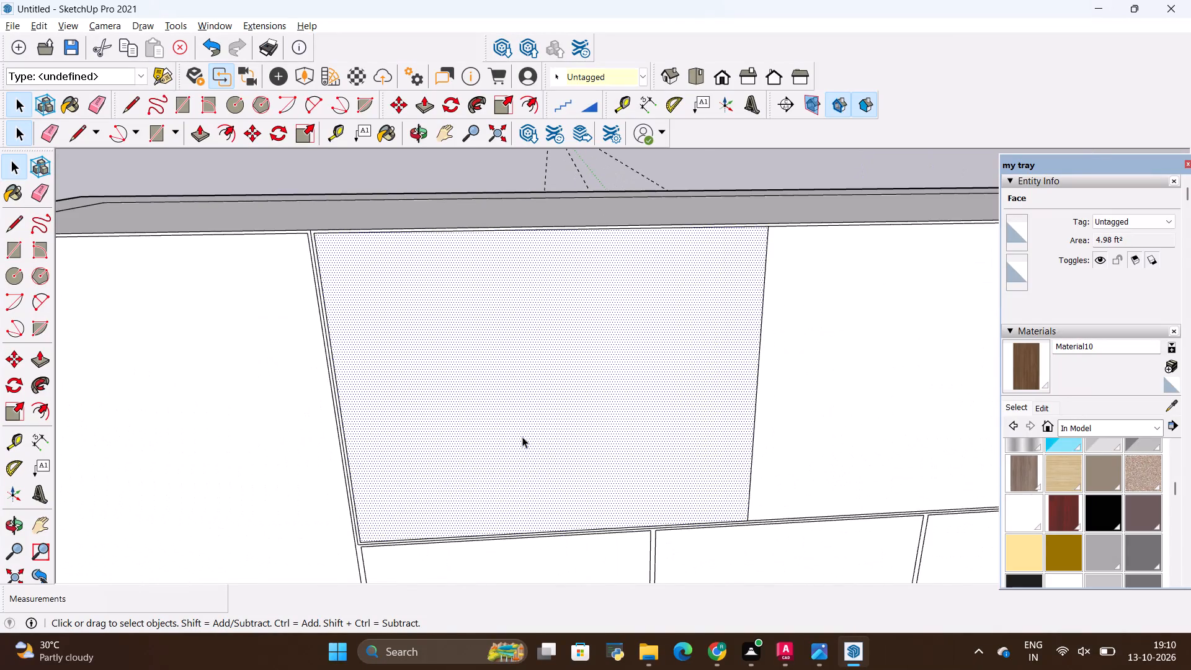
scroll(522, 437, "down", 4)
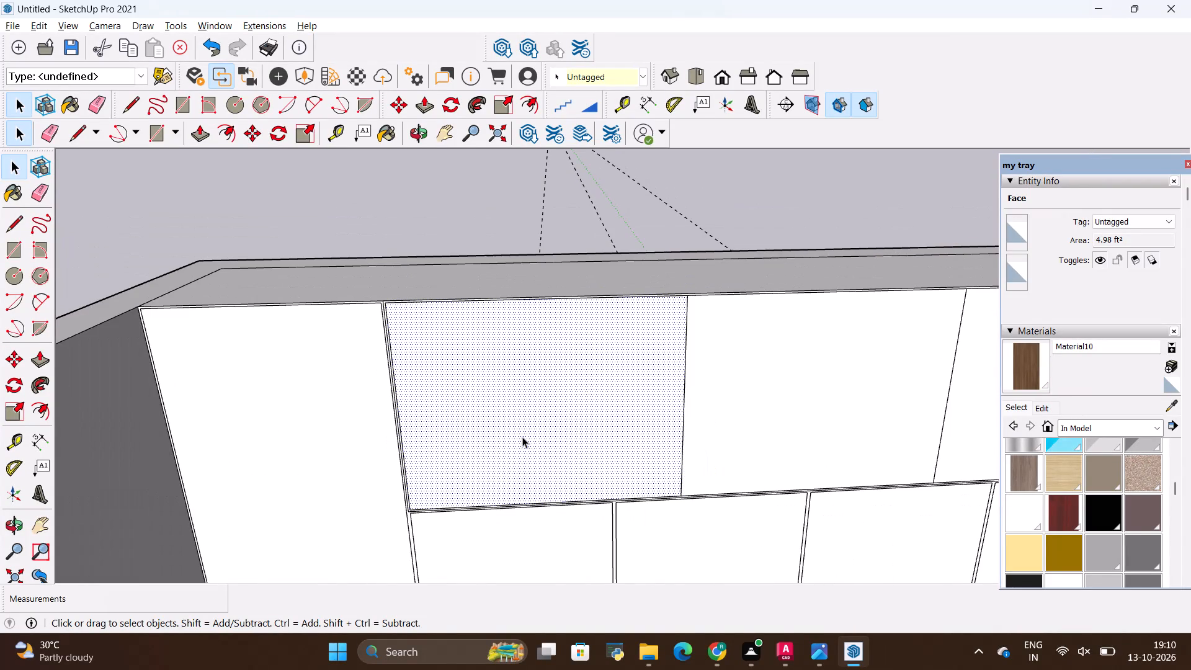
key("alt+Tab")
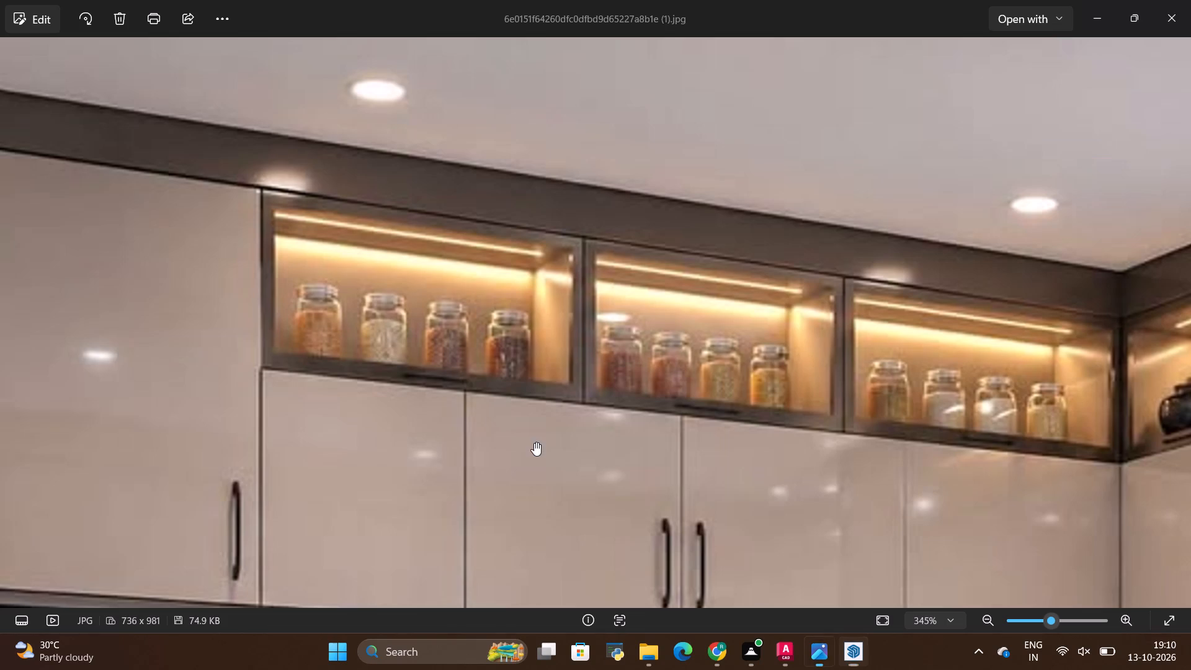
Return to SketchUp and erase the extra vertical line in the narrow gap between the full-height cabinet and the first upper door.
key("alt+Tab")
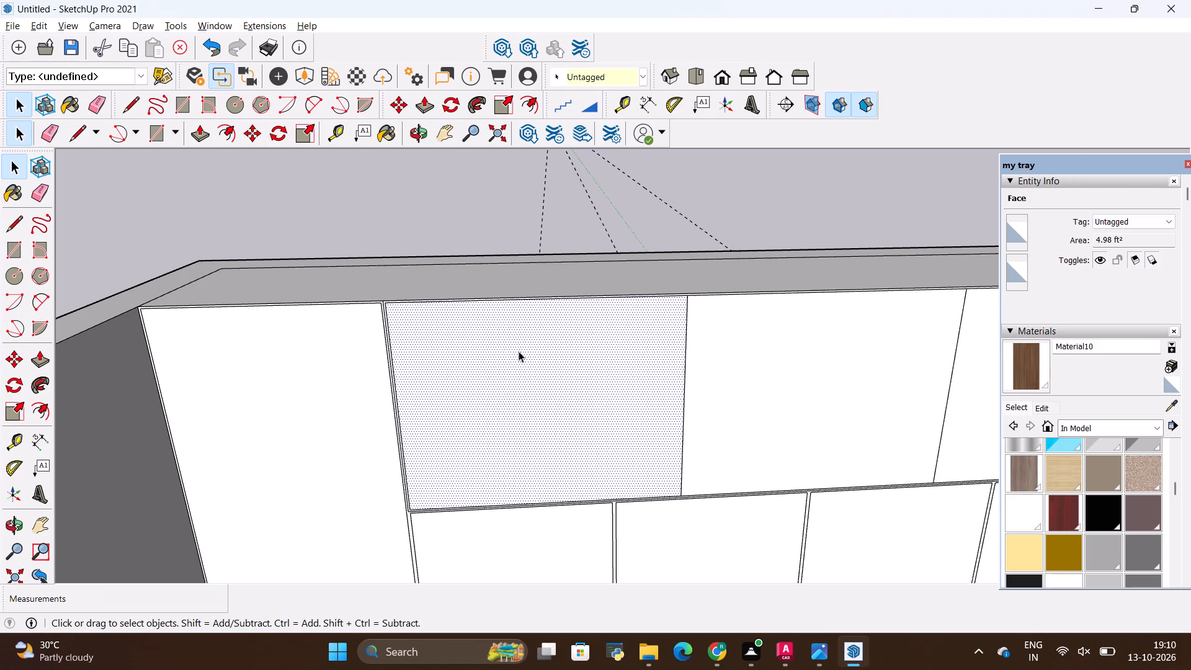
scroll(519, 351, "down", 4)
scroll(537, 388, "up", 9)
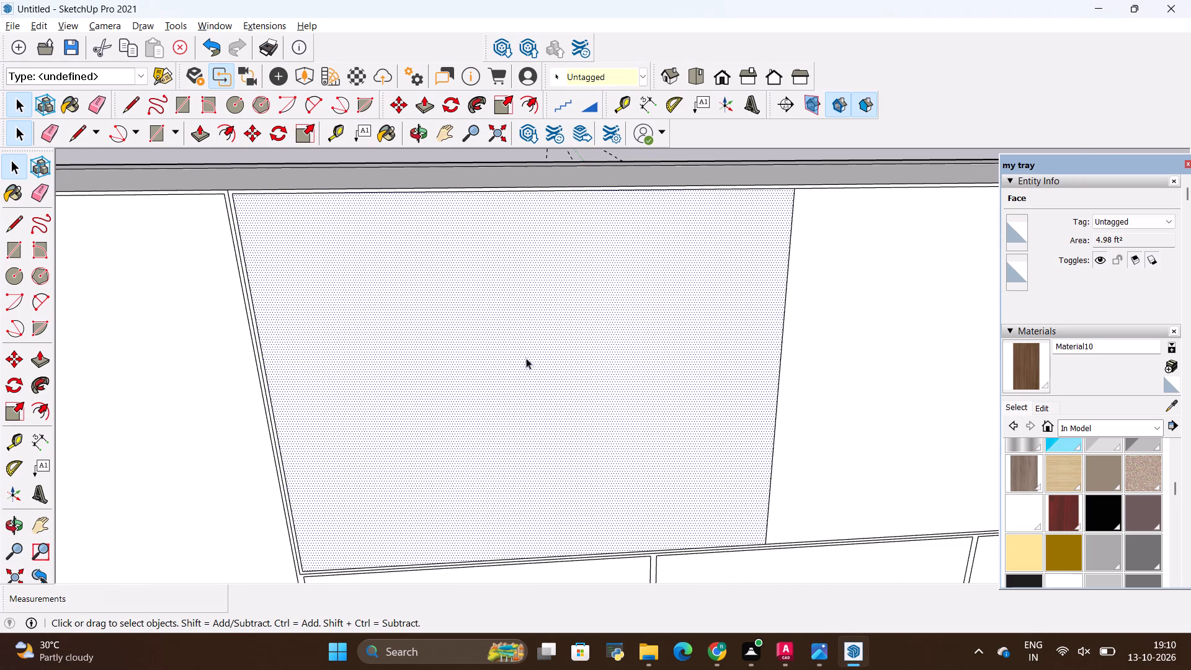
scroll(245, 187, "up", 6)
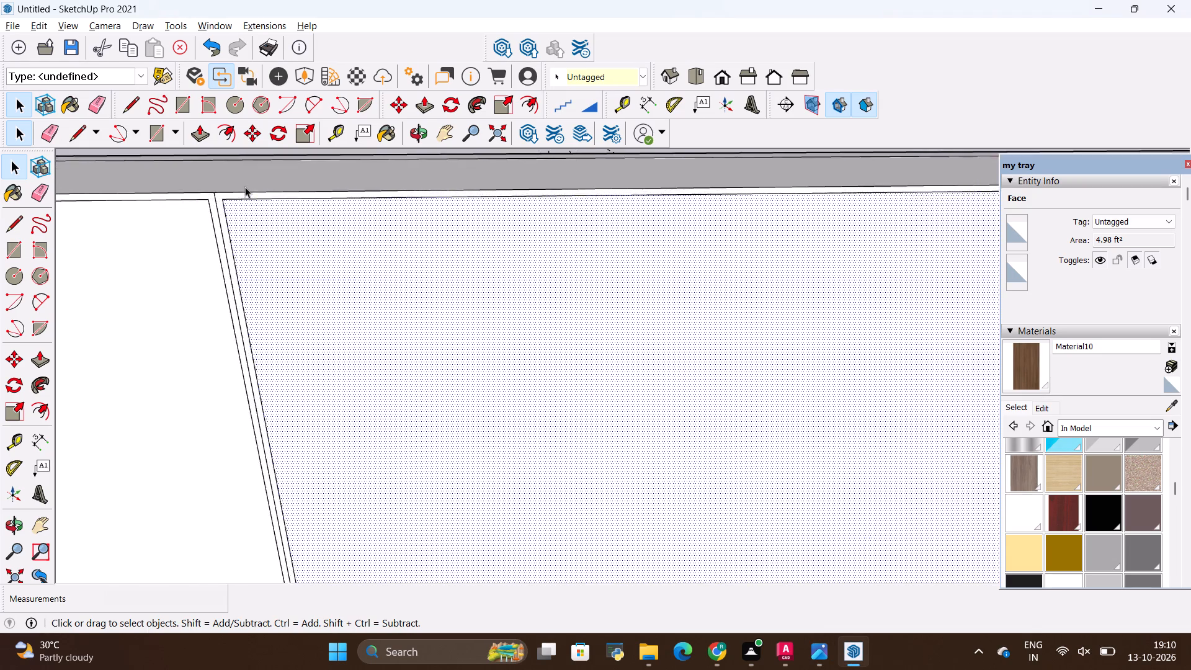
scroll(245, 187, "up", 12)
scroll(271, 203, "down", 5)
scroll(198, 194, "up", 2)
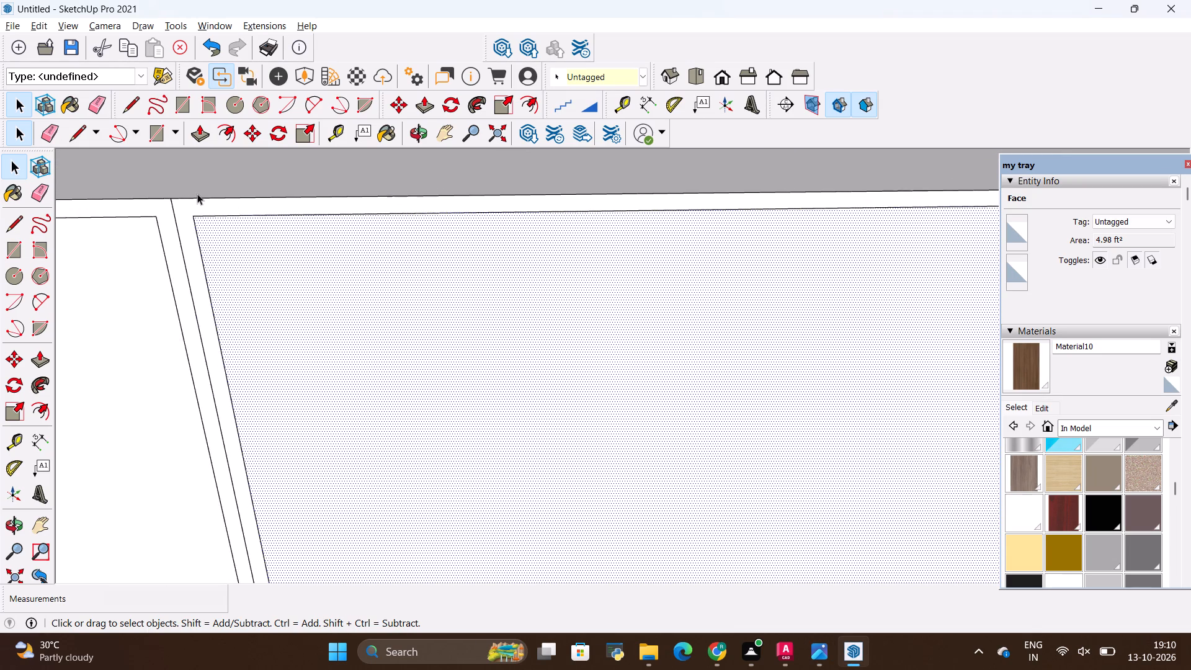
scroll(197, 194, "up", 8)
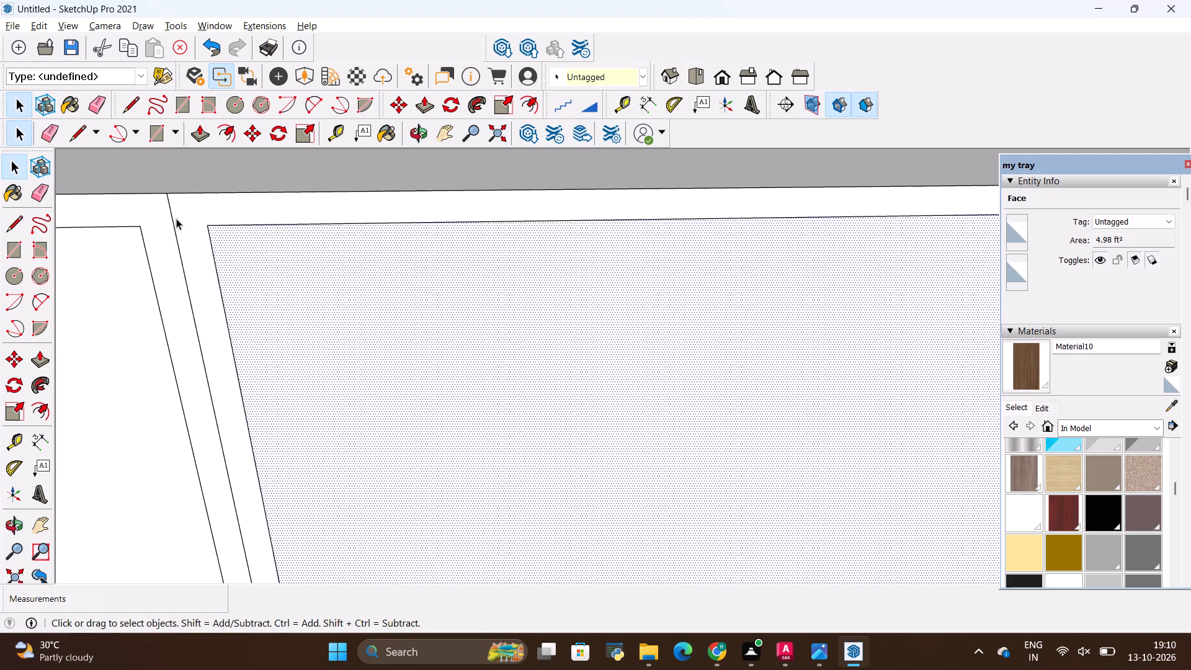
key("e")
left_click_drag(181, 217, 170, 229)
Copy the vertical divider line between the first and second upper doors 0.1" toward the first door.
scroll(163, 195, "down", 16)
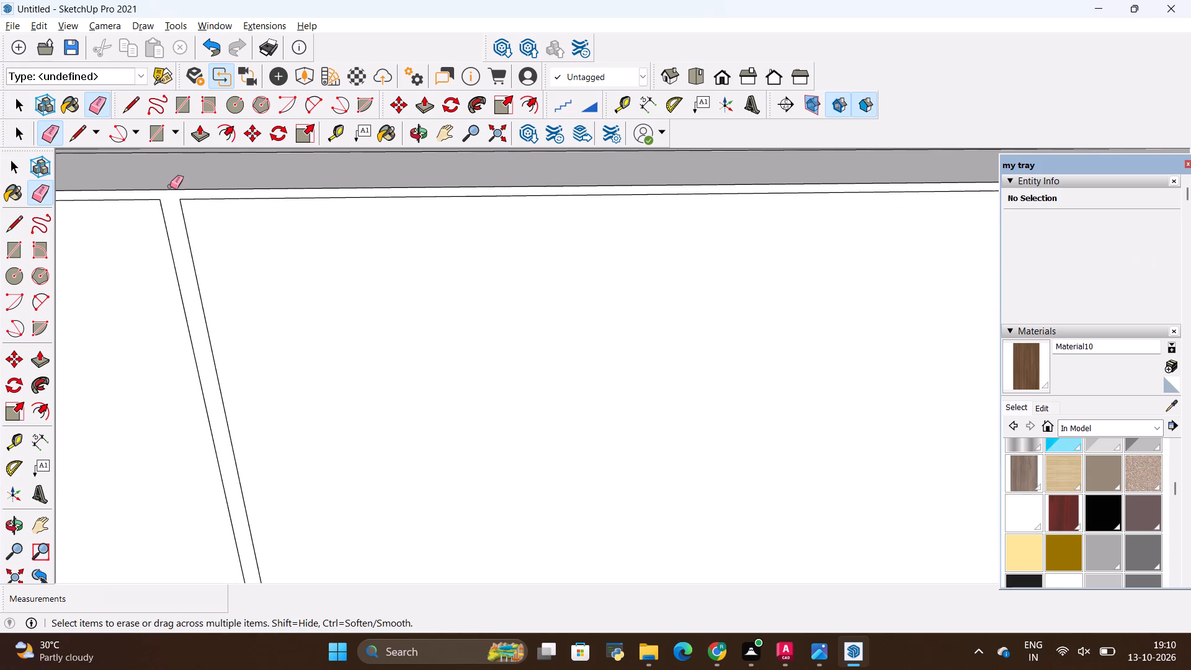
scroll(170, 187, "down", 11)
scroll(490, 247, "down", 5)
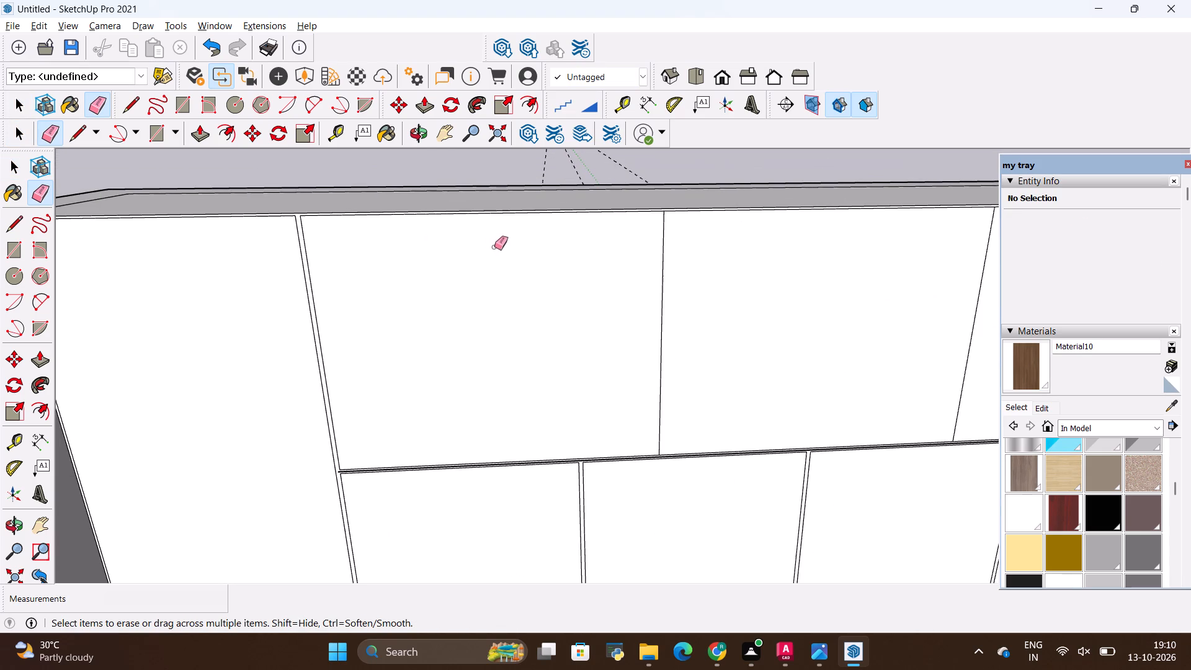
scroll(670, 215, "up", 10)
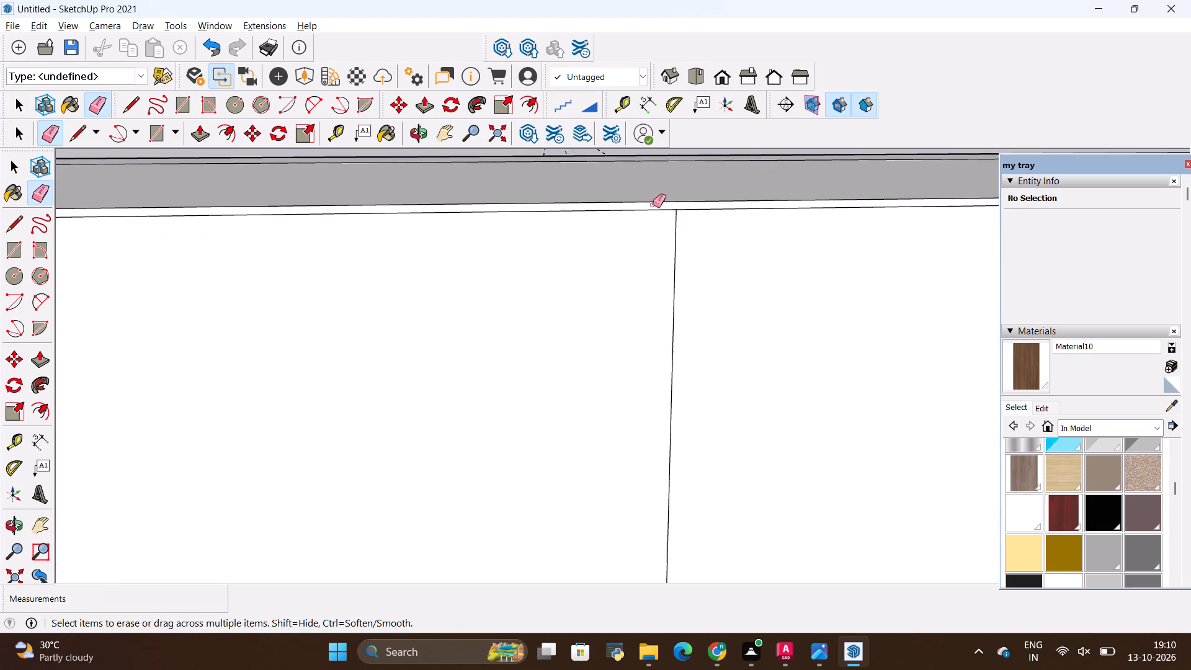
scroll(653, 205, "up", 12)
scroll(688, 238, "down", 9)
scroll(689, 229, "up", 2)
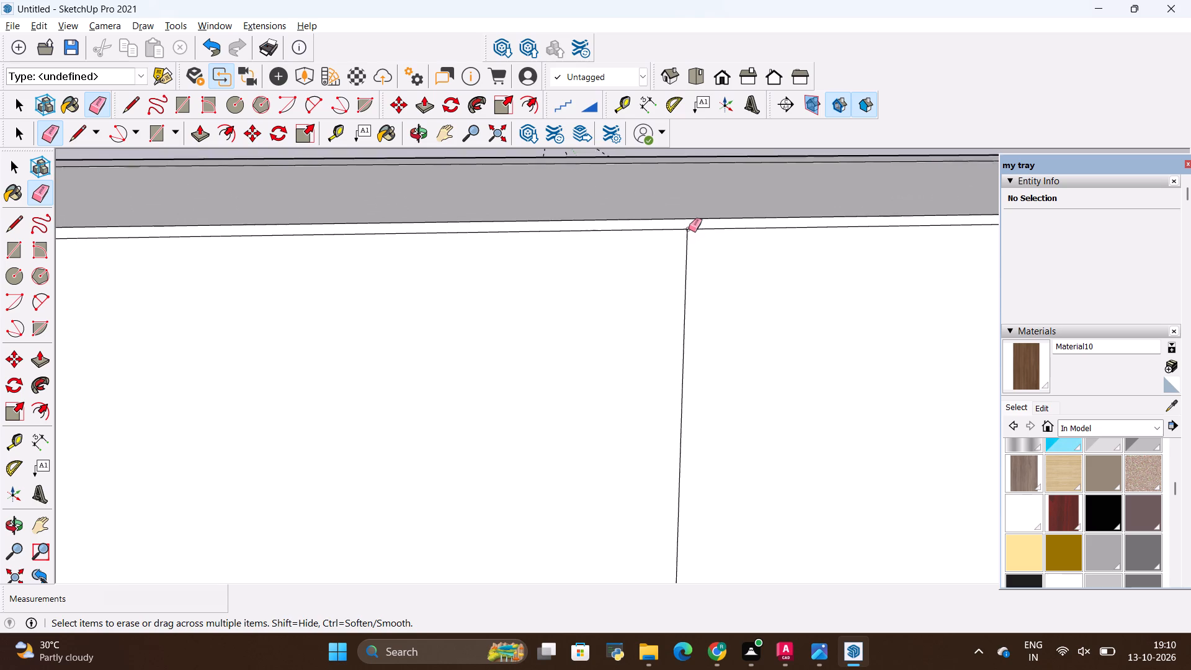
scroll(689, 229, "up", 7)
key("space")
left_click(685, 252)
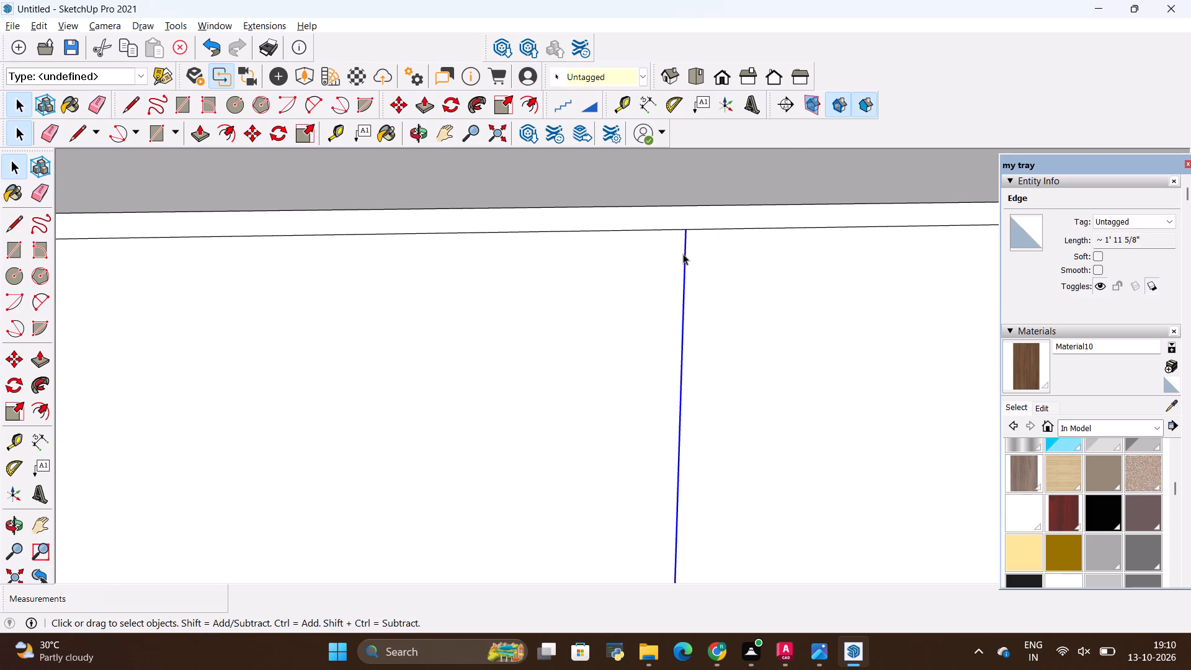
key("m")
left_click(687, 252, "ctrl")
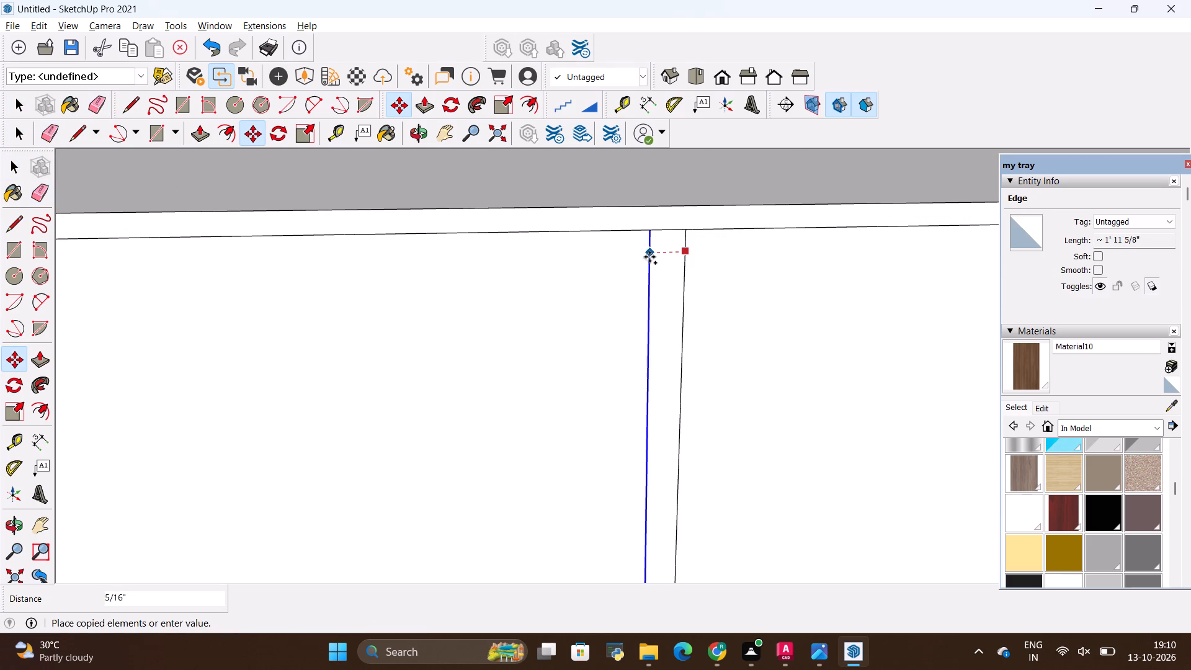
key("BackSpace")
key("period")
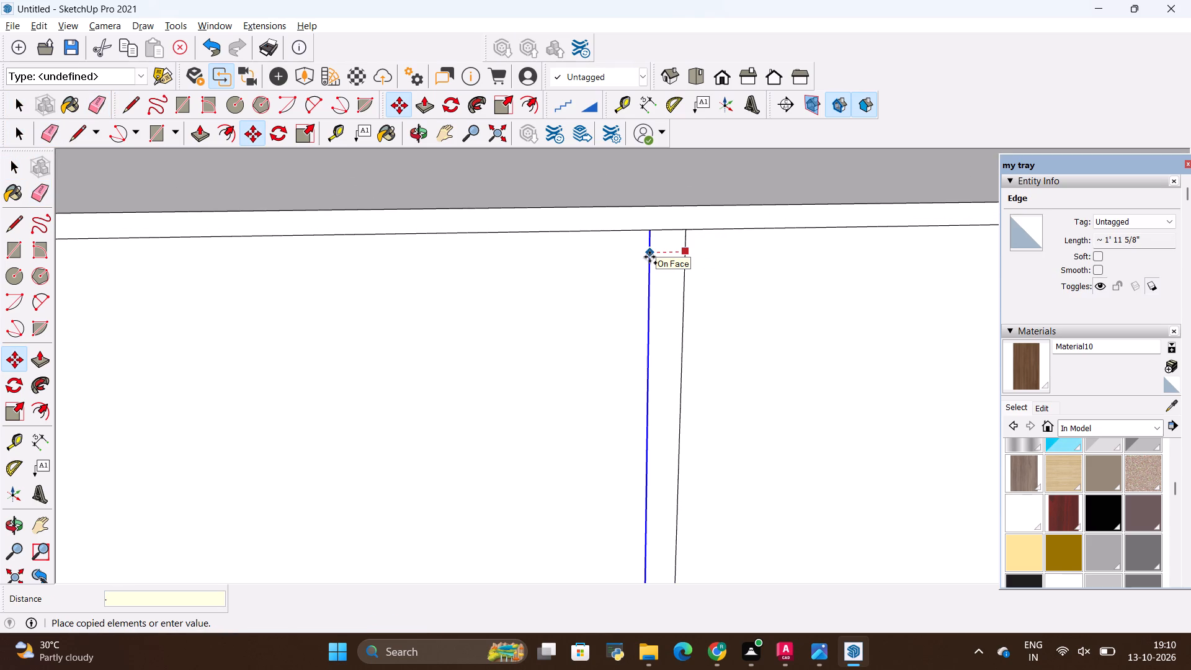
key("1")
key("shift+quotedbl")
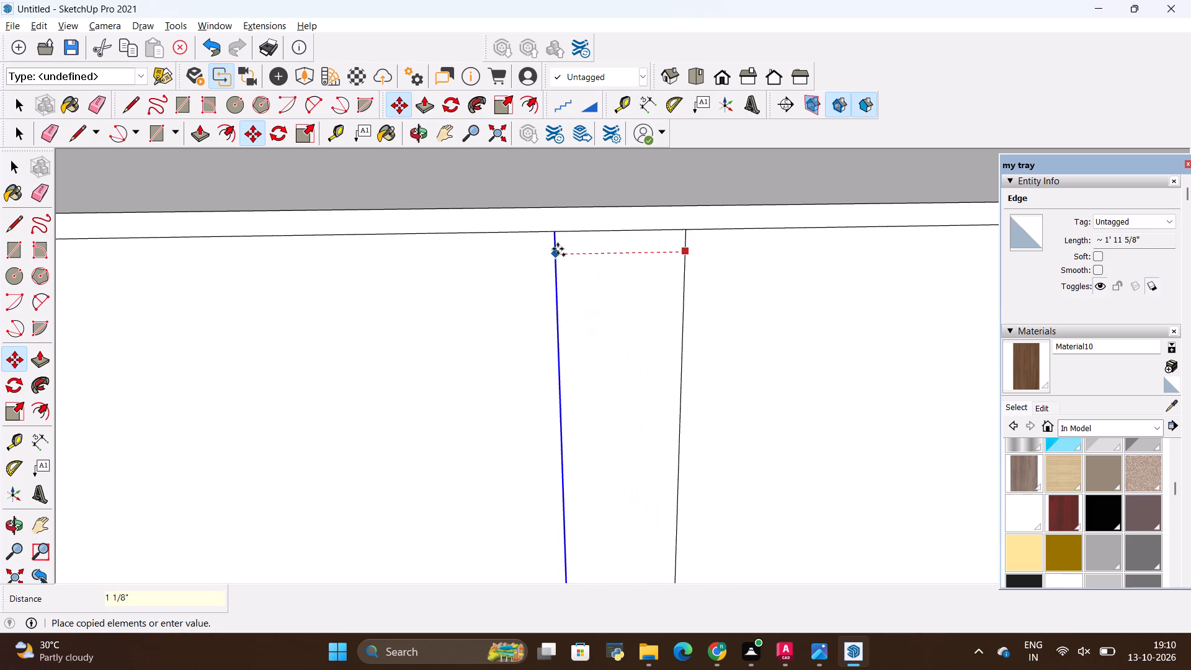
key("BackSpace")
type(".1")
key("shift+quotedbl")
key("Return")
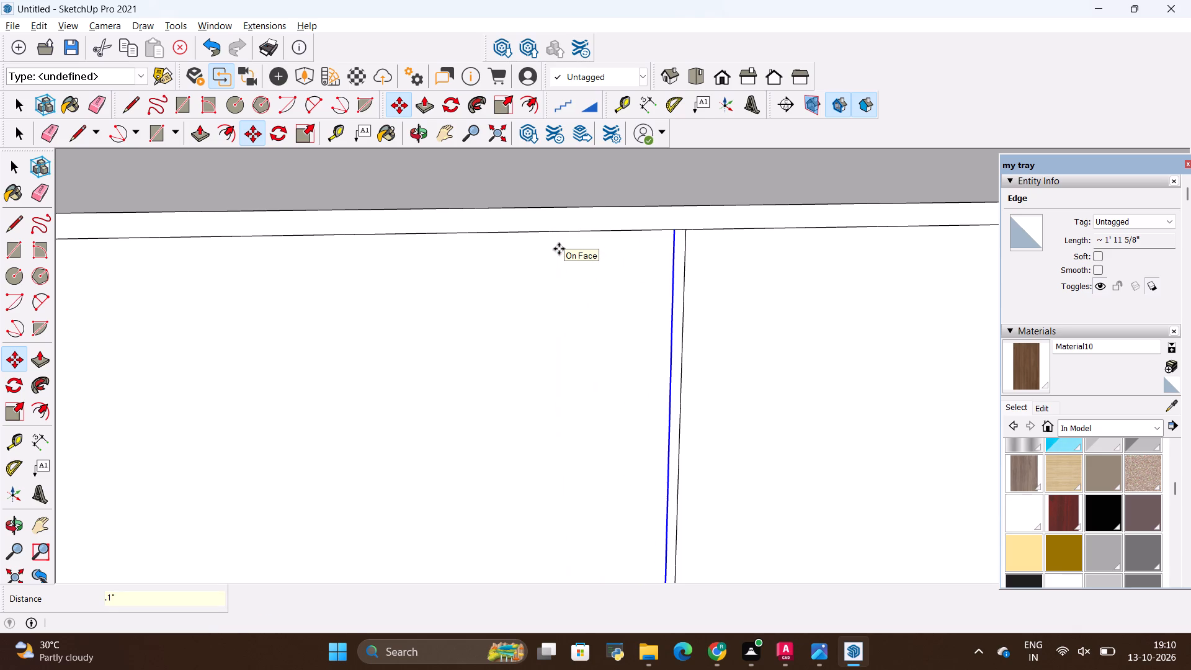
Copy the same divider line 0.1" toward the second door, forming a three-line gap between the doors.
left_click(688, 248, "ctrl")
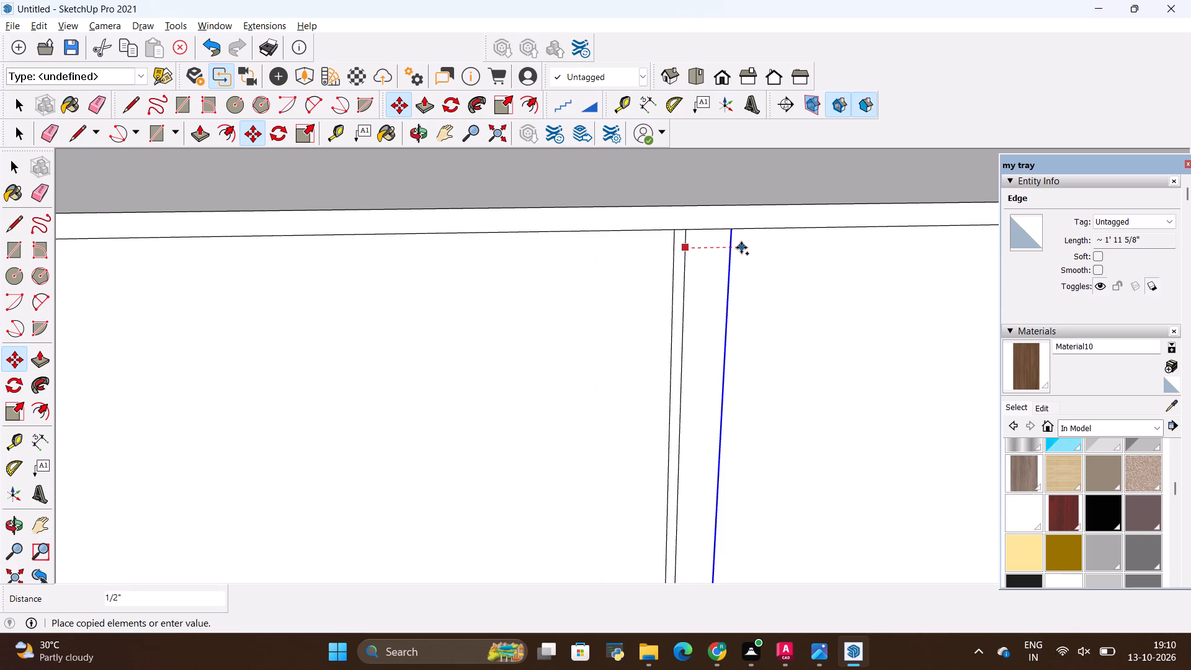
key("BackSpace")
type(".1\"")
key("Return")
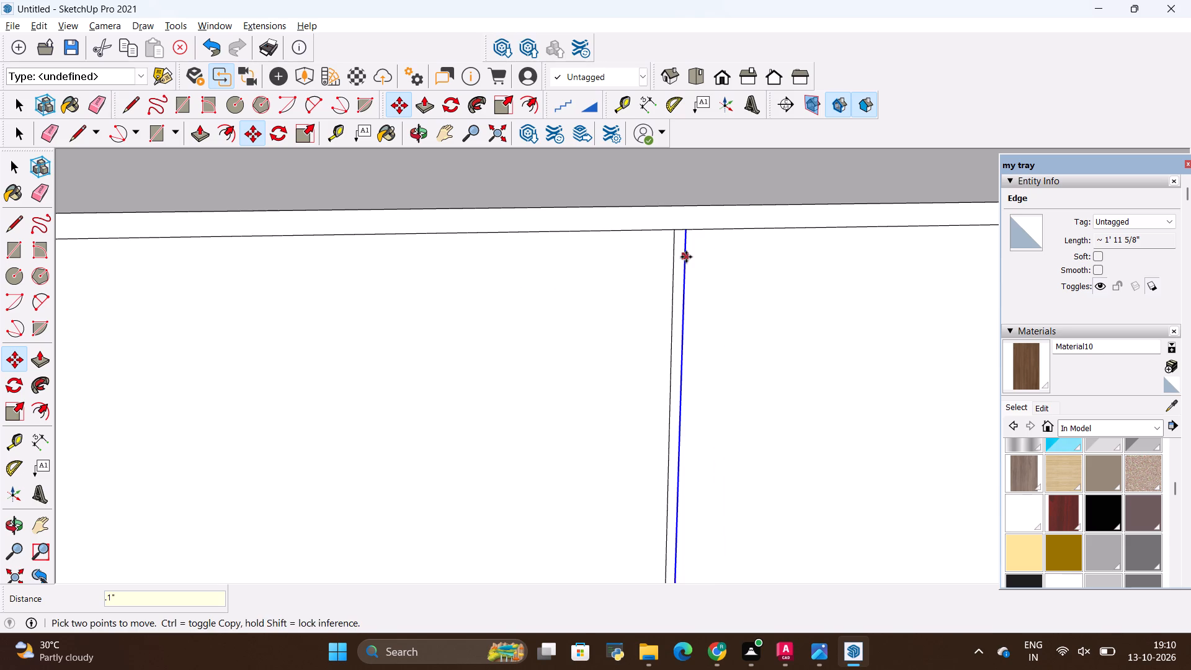
key("Escape")
left_click(689, 251)
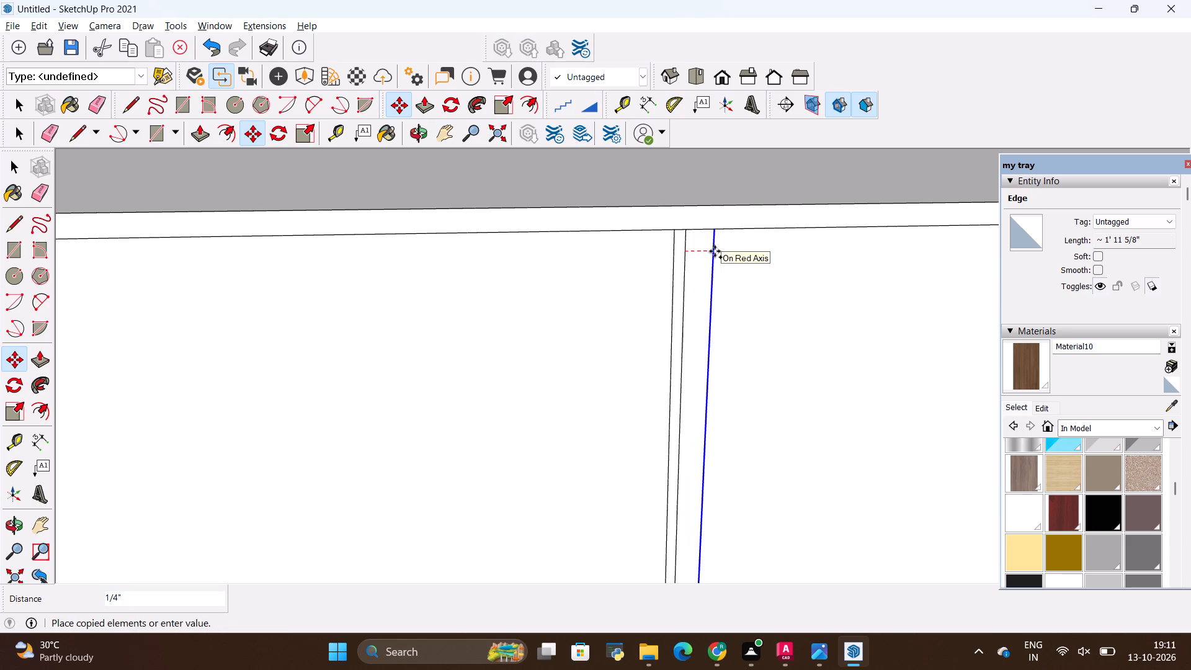
key("BackSpace")
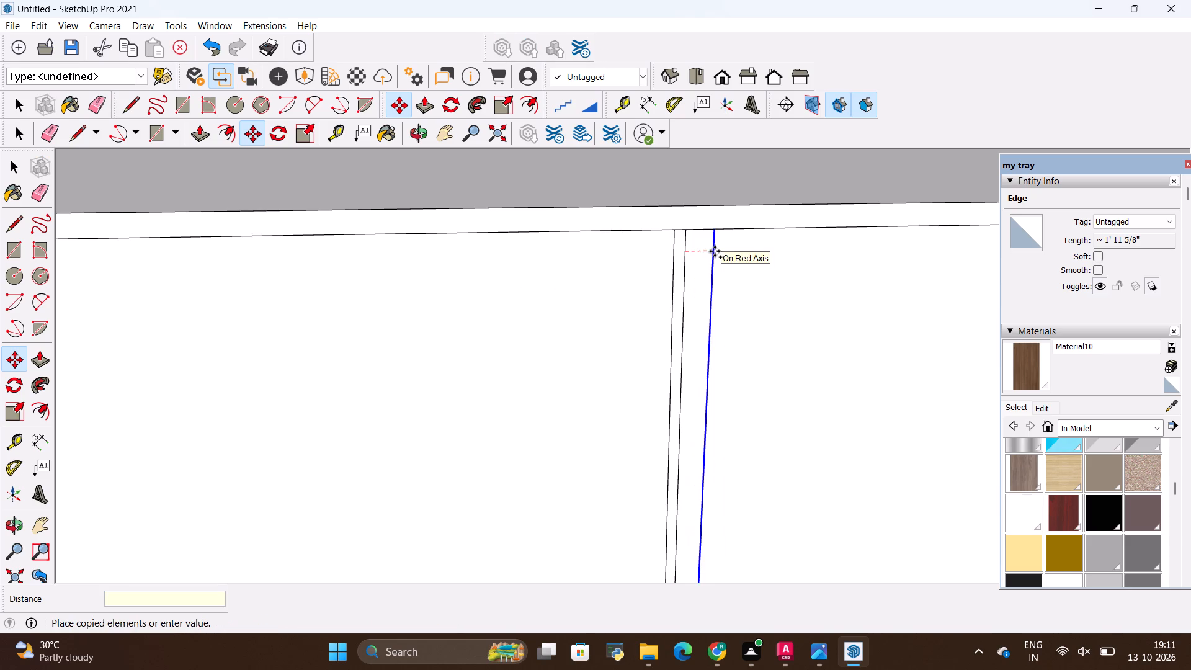
type(".1\"")
key("Return")
scroll(689, 251, "down", 1)
key("Escape")
Copy the three gap lines about 2' 6 7/16" along the panel's top edge to the divider between the second and third doors.
scroll(691, 247, "up", 8)
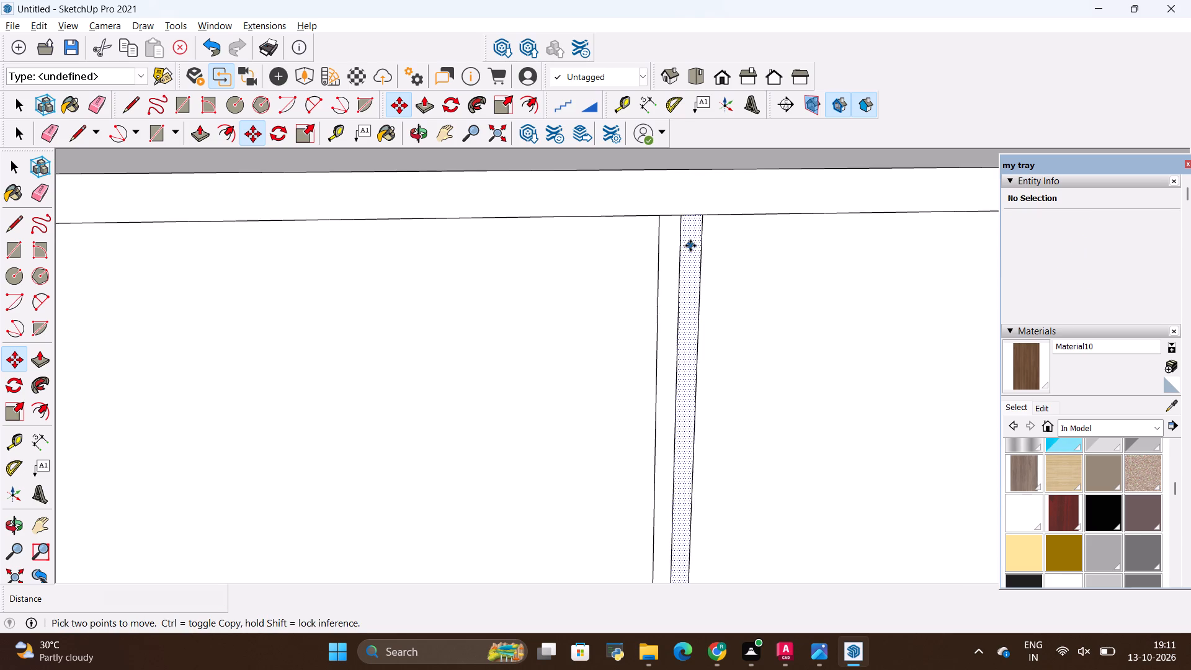
scroll(689, 246, "up", 2)
key("space")
left_click(648, 246)
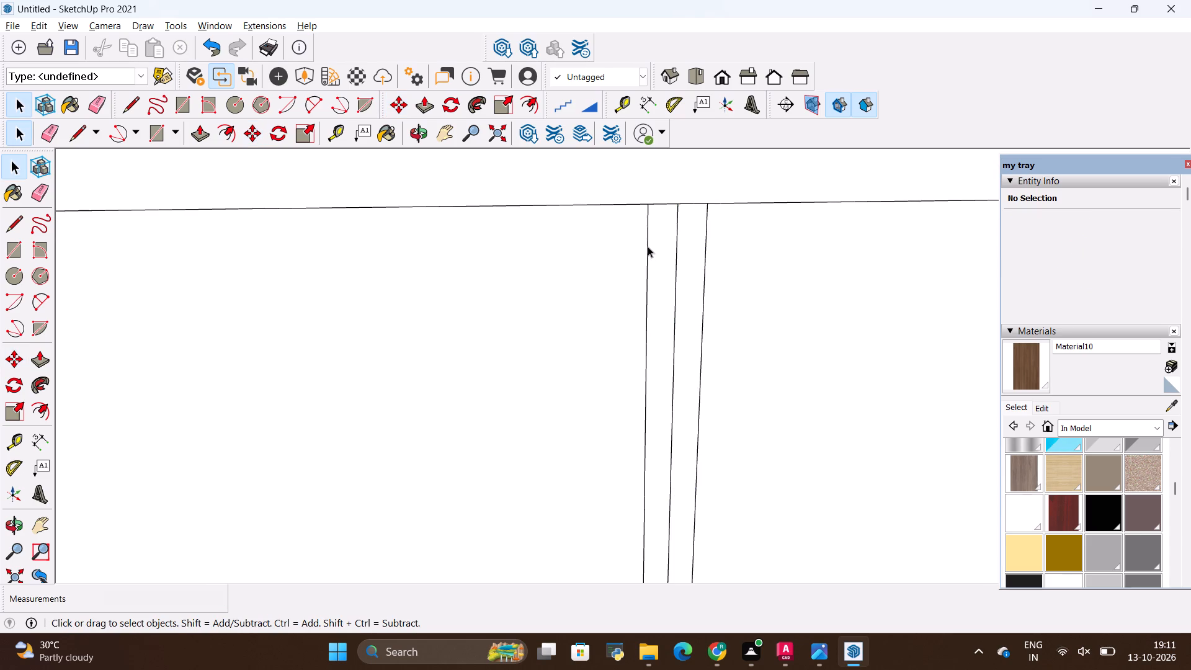
left_click(678, 229, "ctrl")
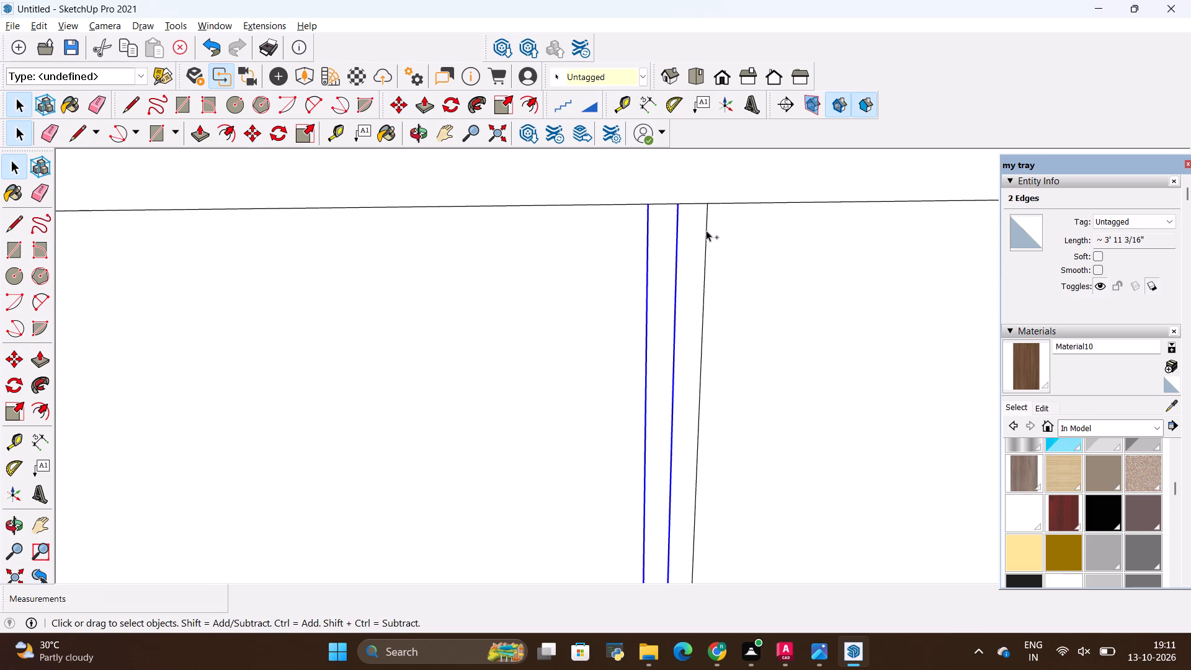
left_click(705, 231, "ctrl")
key("m")
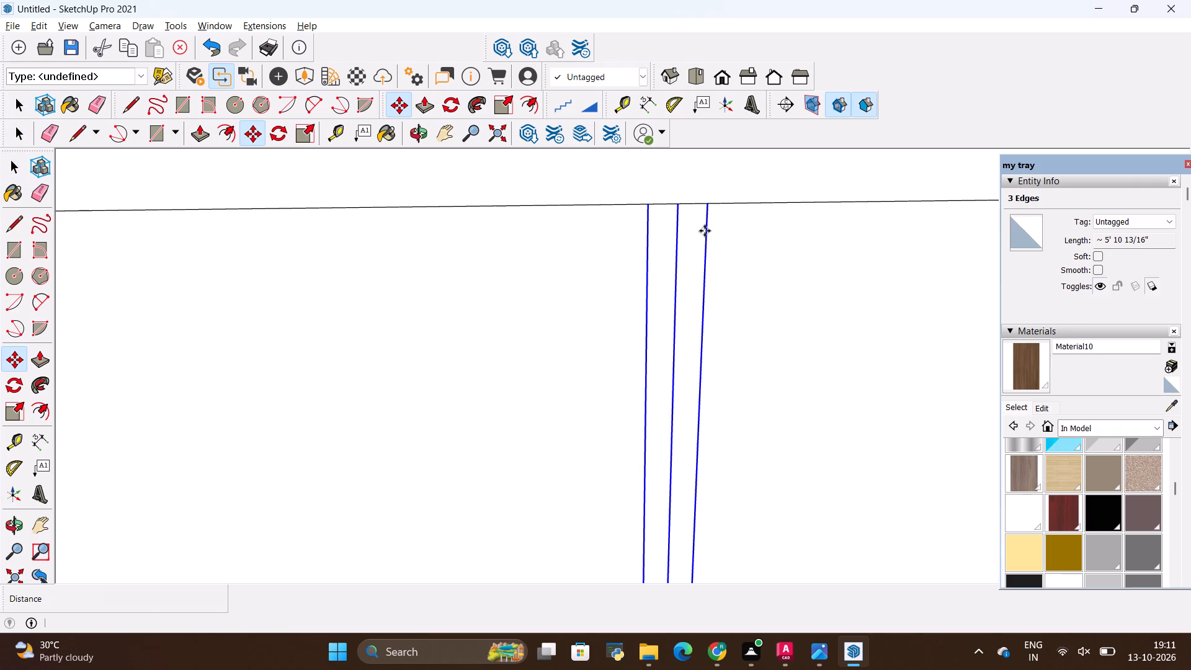
left_click(648, 209)
scroll(441, 252, "down", 1)
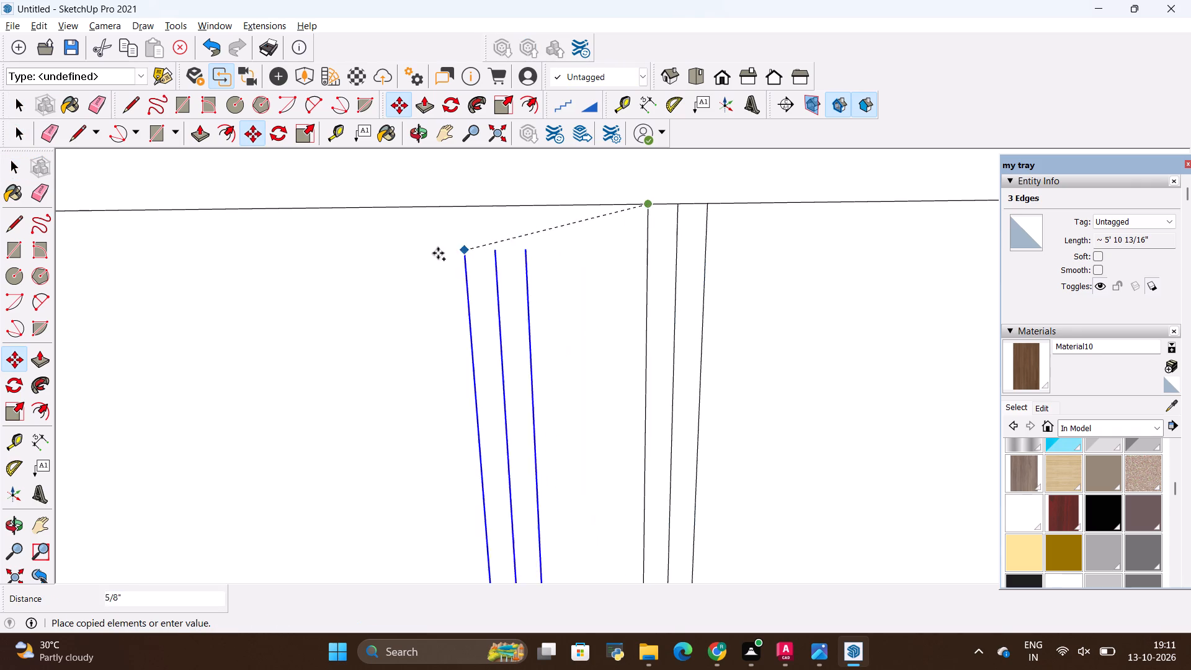
scroll(438, 253, "down", 19)
scroll(427, 247, "up", 1)
scroll(433, 243, "down", 18)
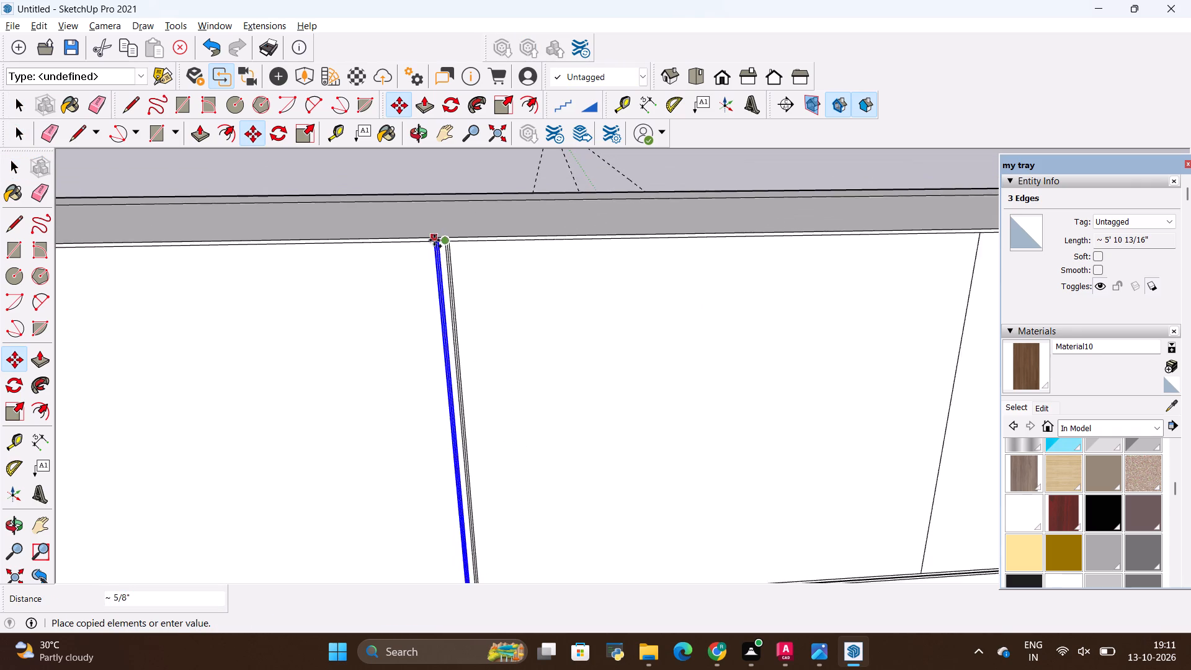
scroll(434, 240, "down", 10)
scroll(563, 205, "up", 4)
scroll(679, 280, "down", 8)
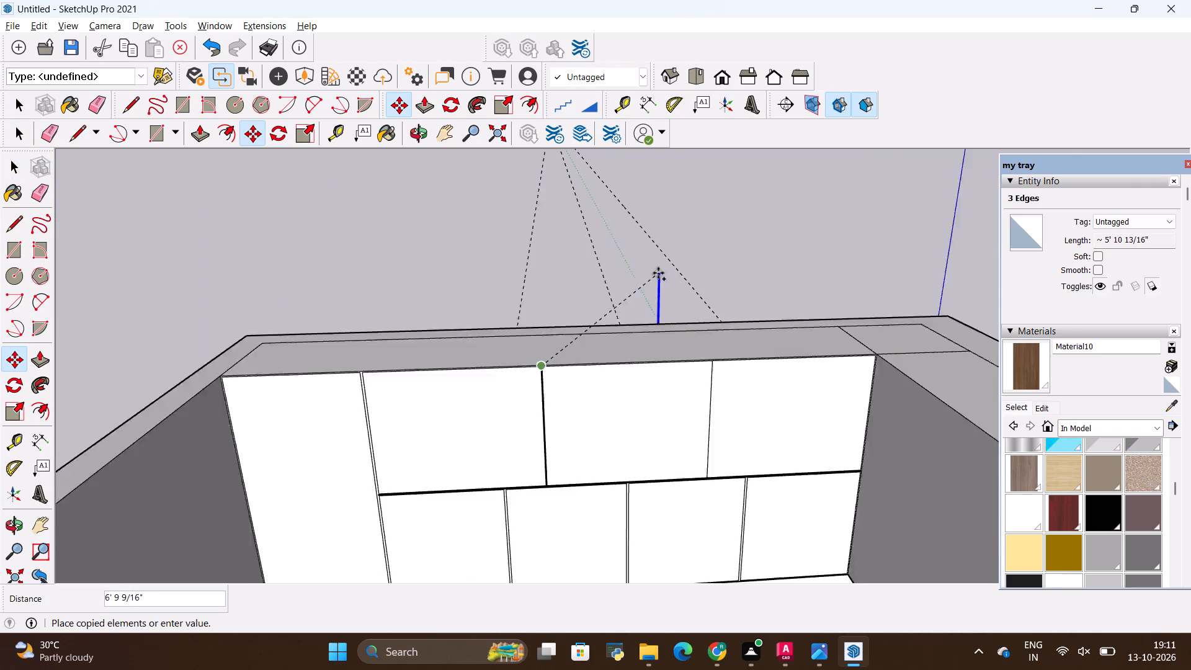
scroll(658, 273, "down", 1)
scroll(697, 305, "up", 20)
scroll(697, 305, "up", 2)
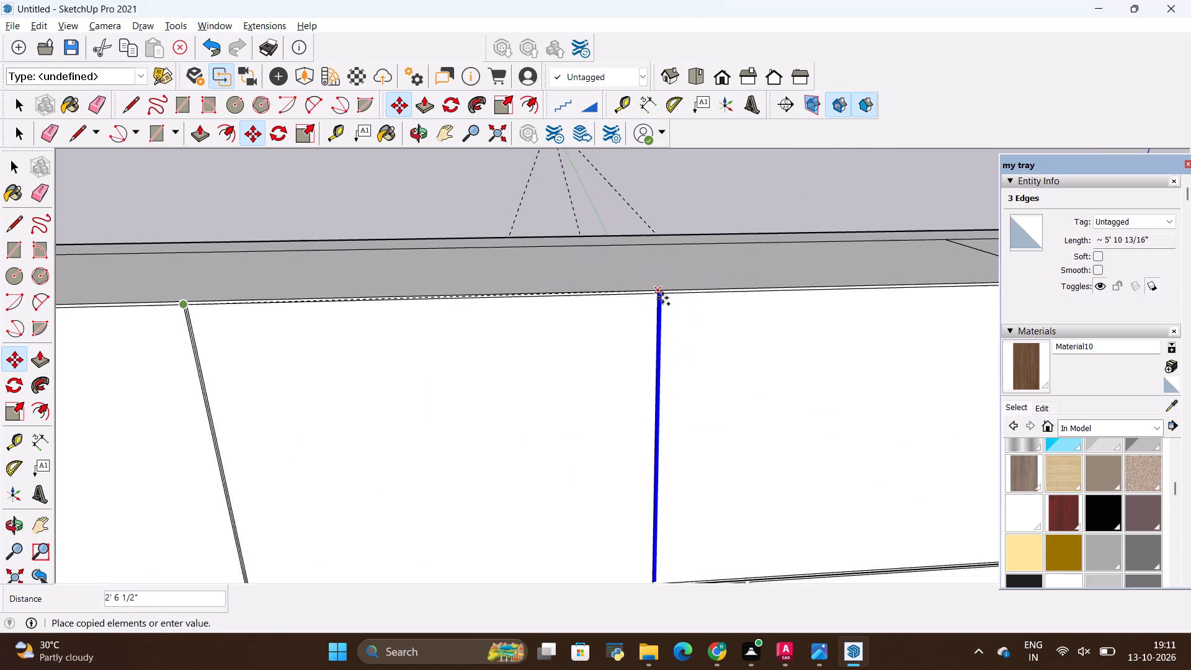
scroll(662, 298, "up", 16)
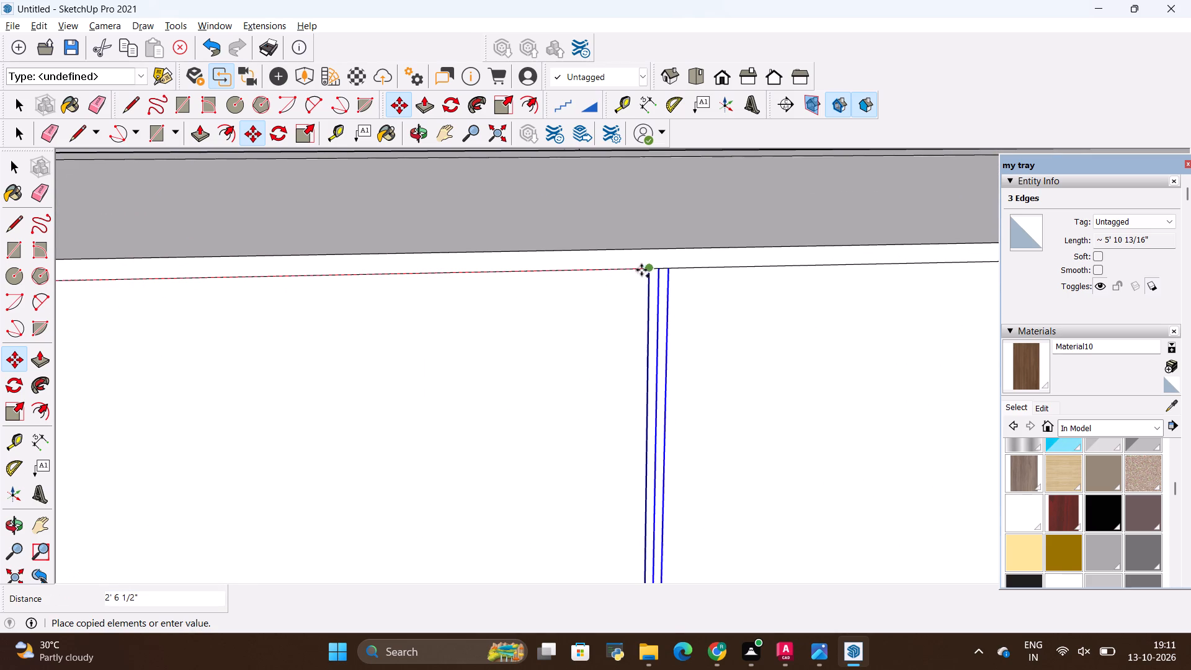
scroll(644, 267, "up", 9)
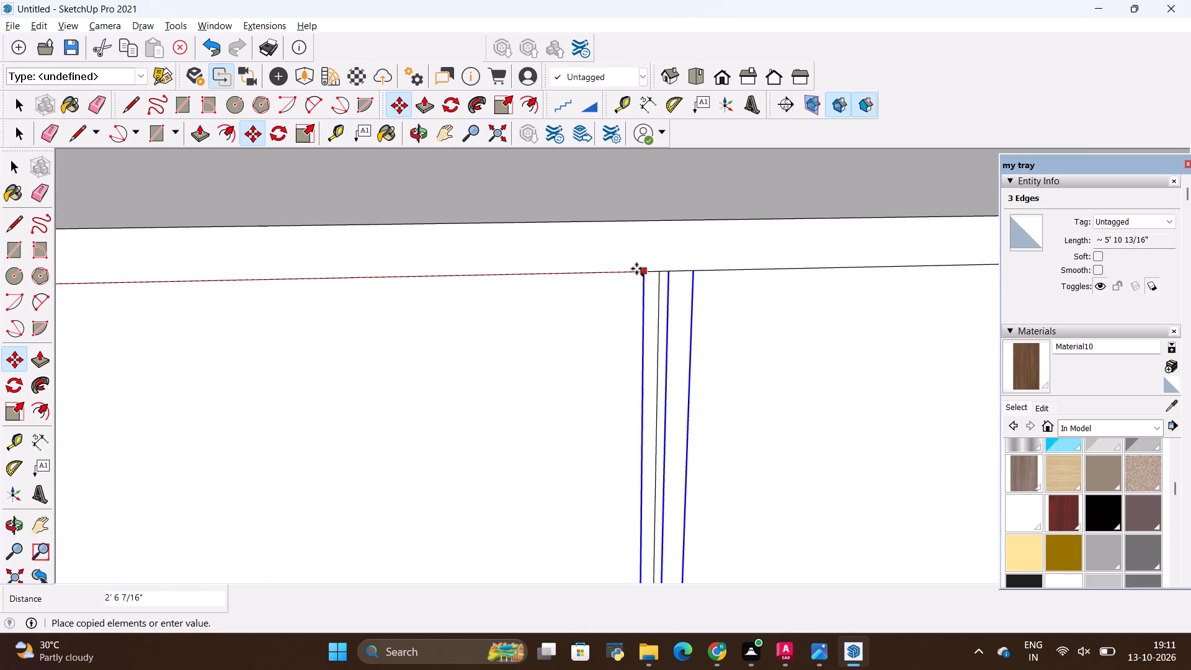
scroll(636, 268, "up", 5)
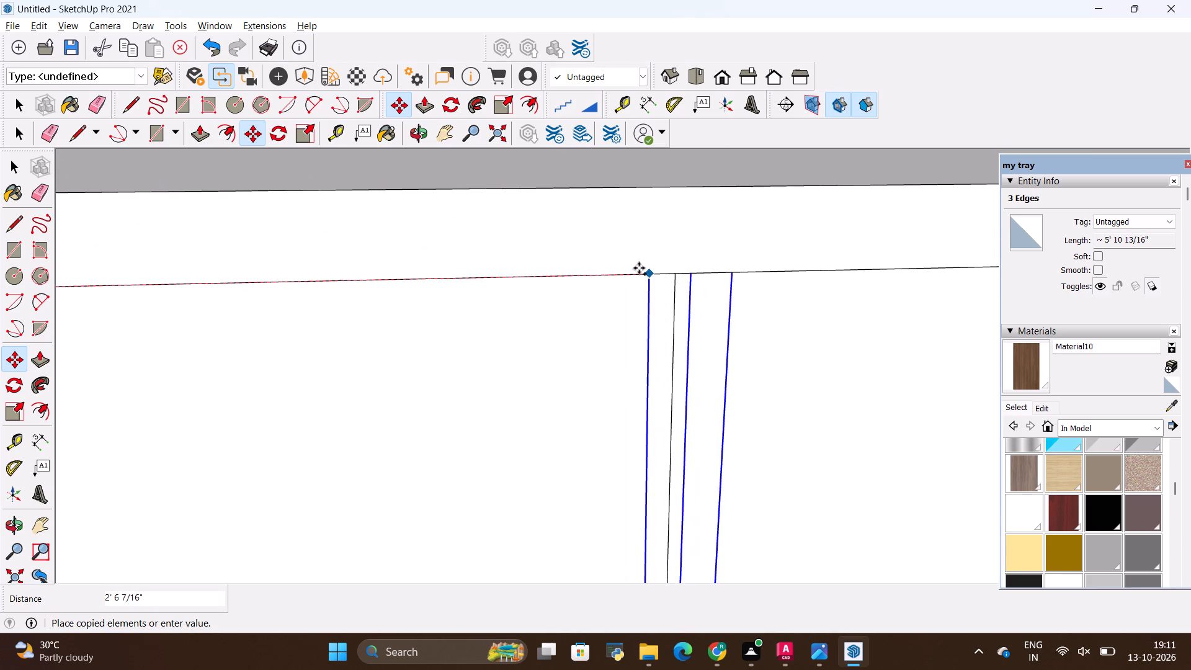
scroll(639, 268, "up", 7)
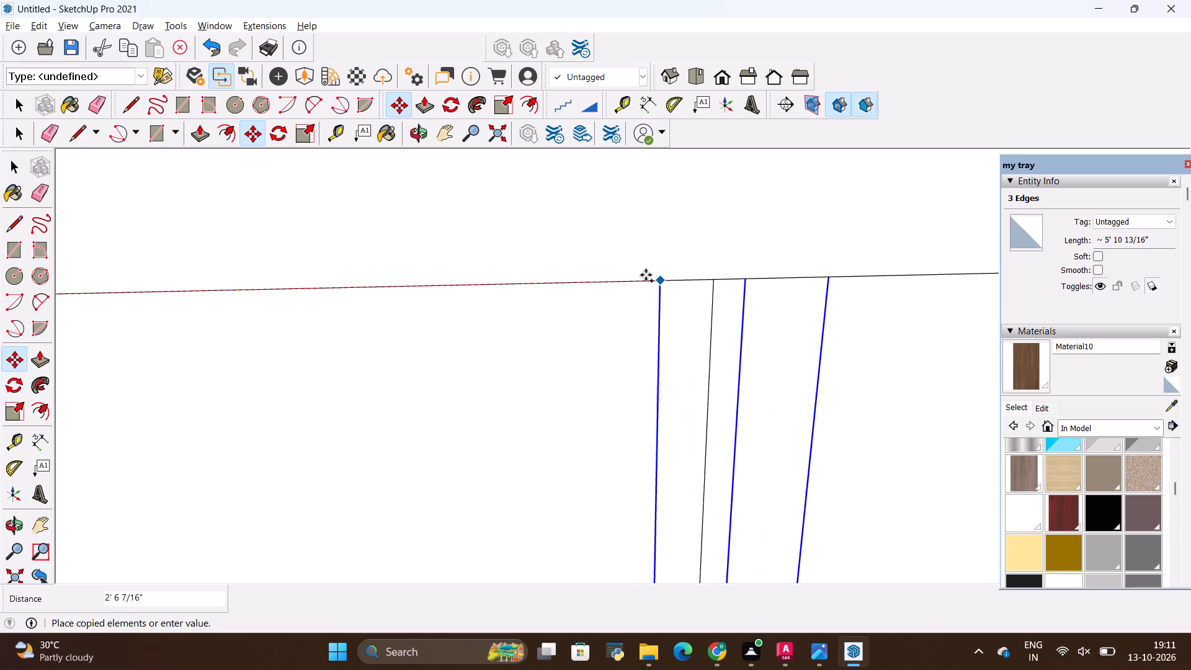
left_click(677, 285)
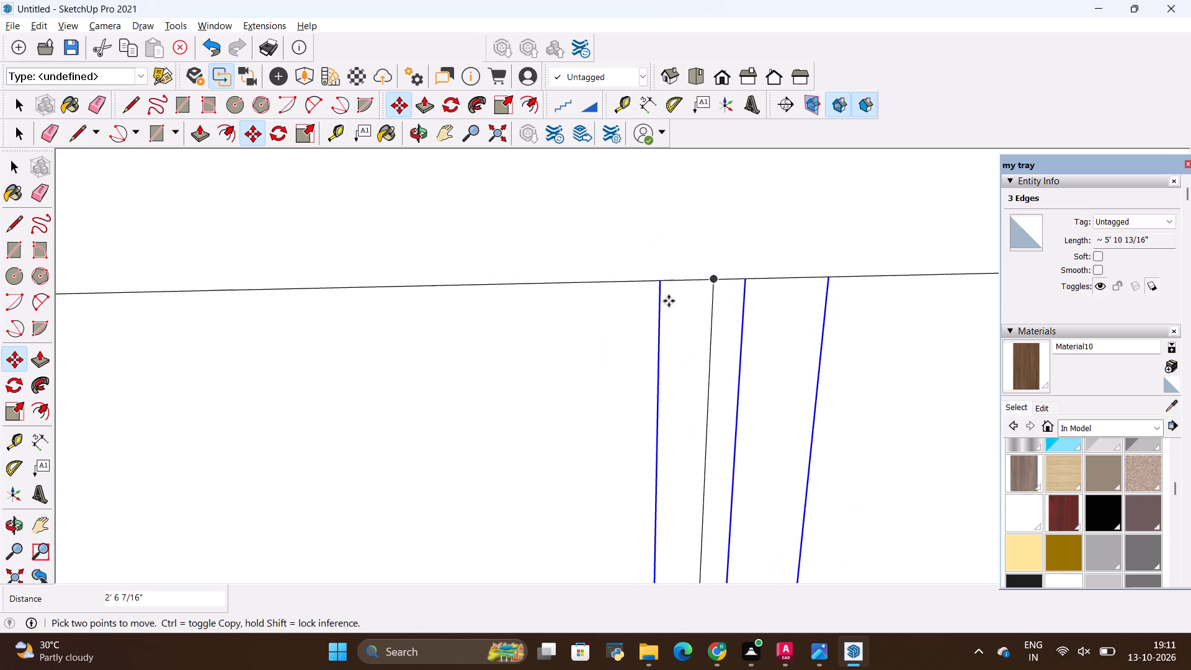
key("space")
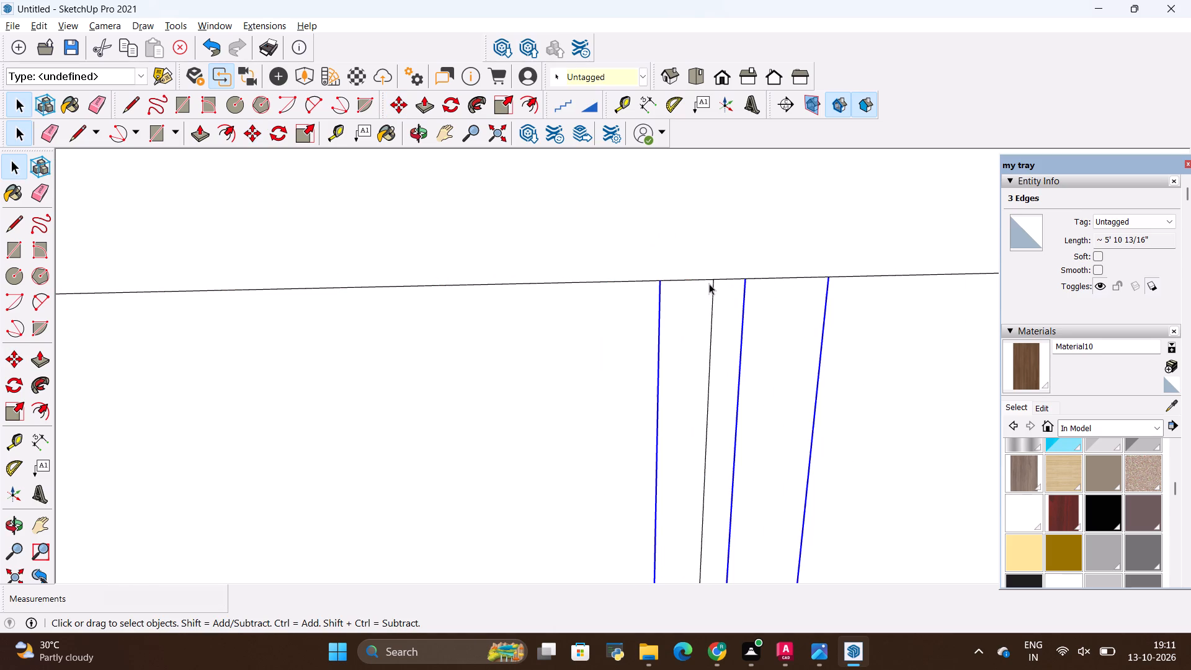
Select the three copied gap lines and move them so the middle one lies on the divider between the second and third upper doors.
left_click(744, 279)
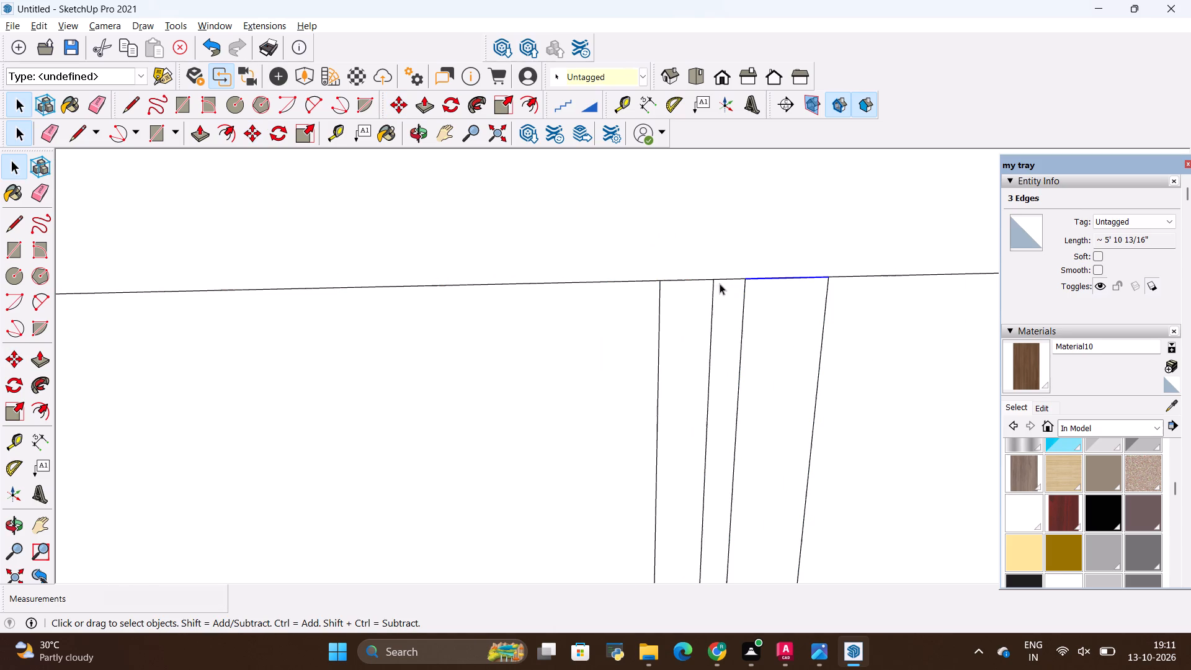
key("Escape")
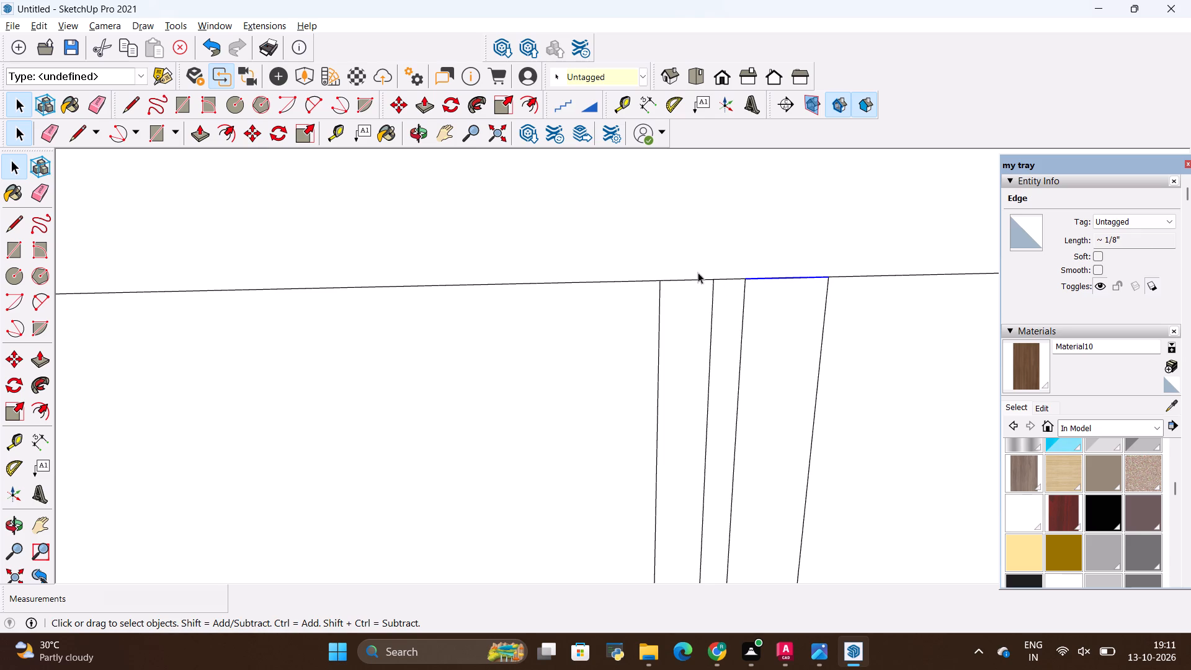
key("Escape")
left_click(716, 243)
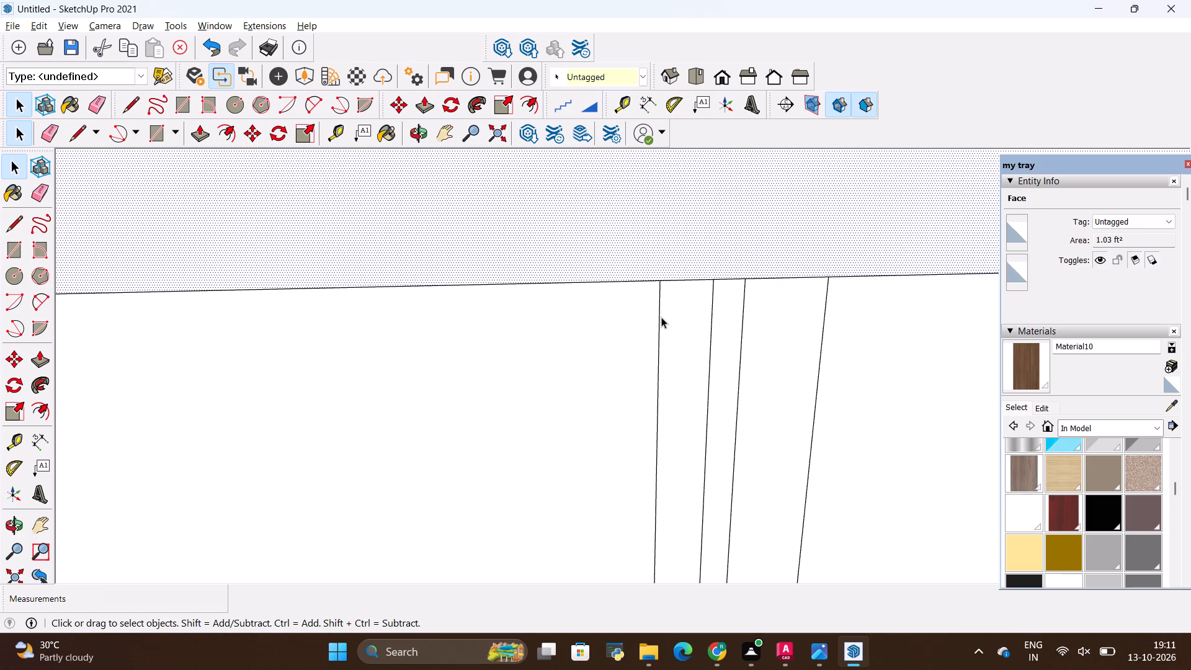
left_click(661, 317)
left_click(744, 302, "ctrl")
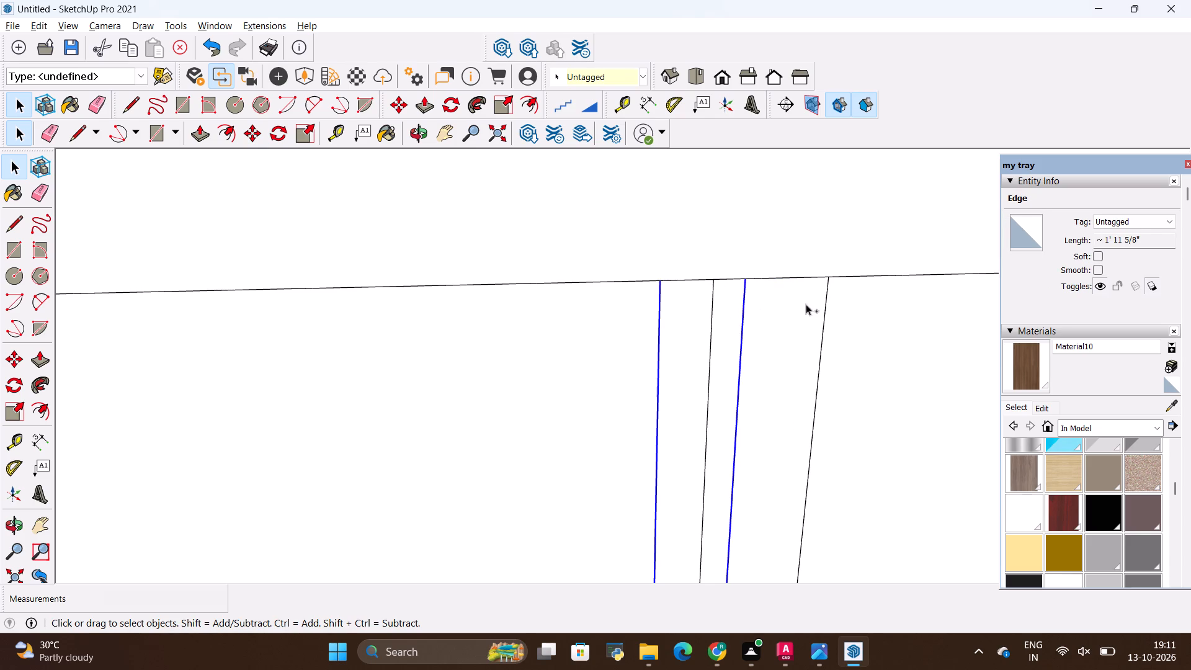
left_click(827, 298, "ctrl")
key("m")
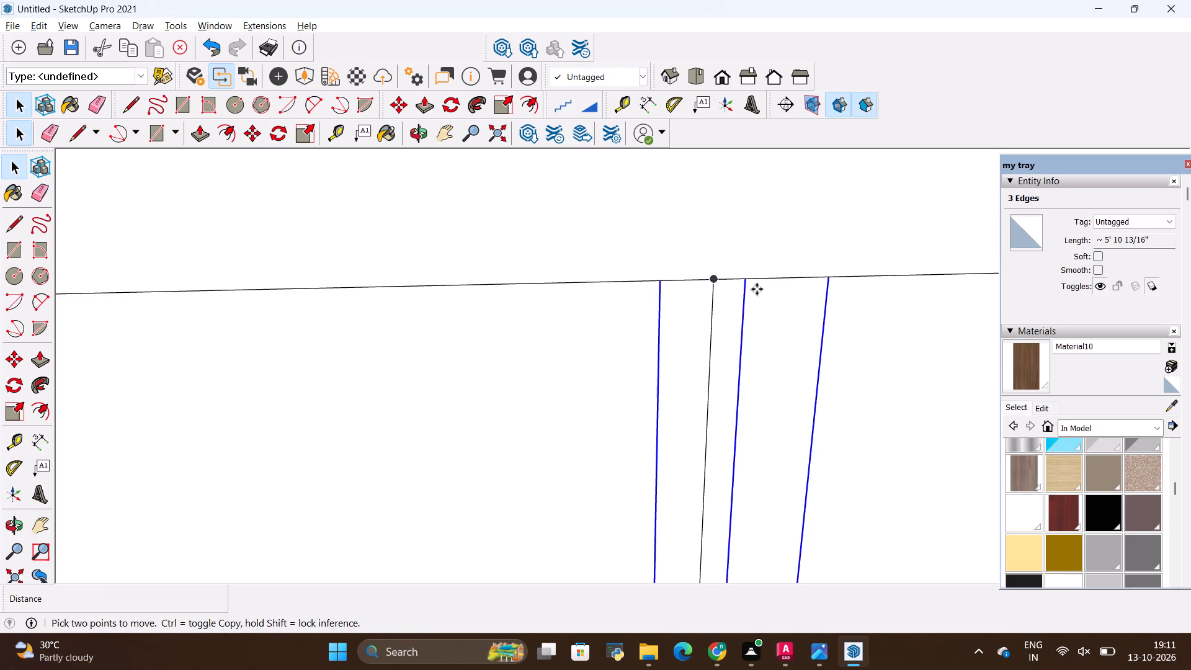
left_click(747, 280)
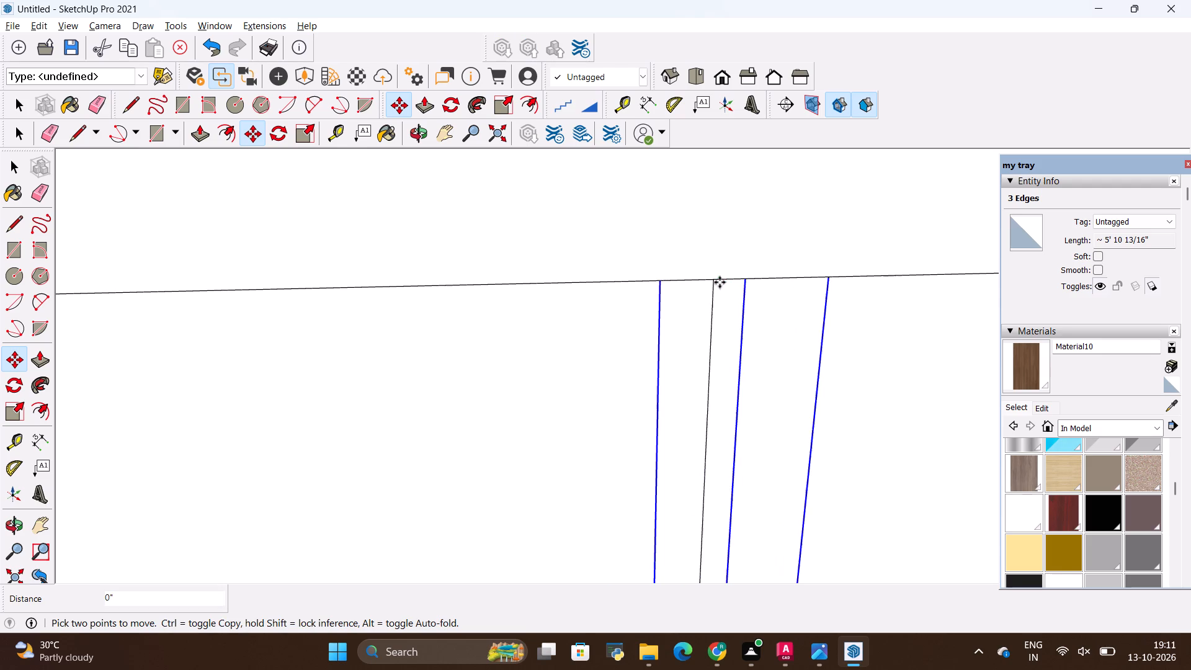
left_click(717, 282)
key("space")
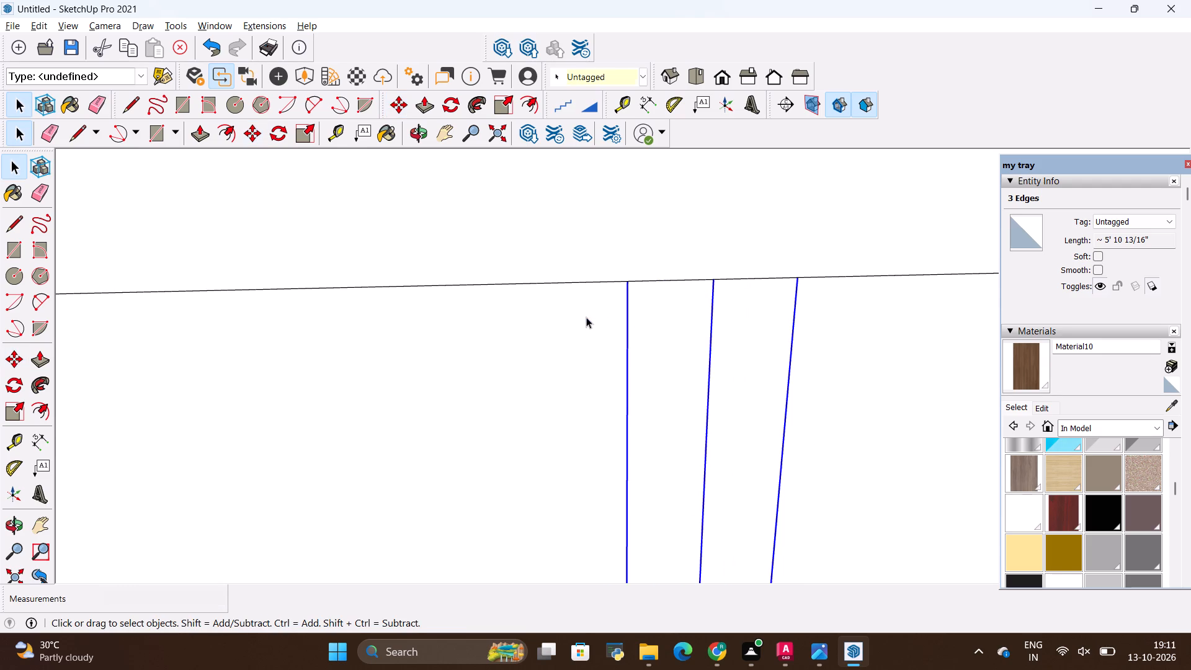
Erase the middle line and the short top edge segments inside the gap between the second and third upper doors.
left_click(586, 317)
key("e")
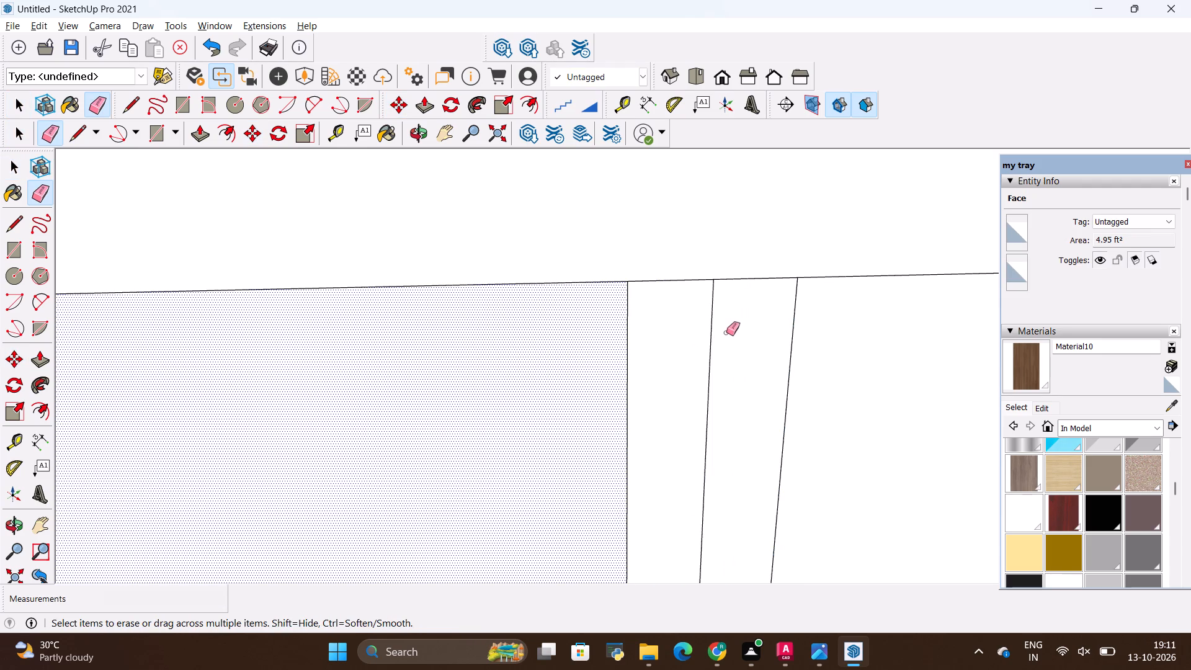
left_click_drag(727, 332, 693, 354)
left_click_drag(718, 316, 712, 323)
left_click_drag(708, 280, 708, 296)
Erase the middle line and the short top edge segments inside the gap between the first and second upper doors.
scroll(826, 286, "down", 20)
scroll(826, 286, "down", 11)
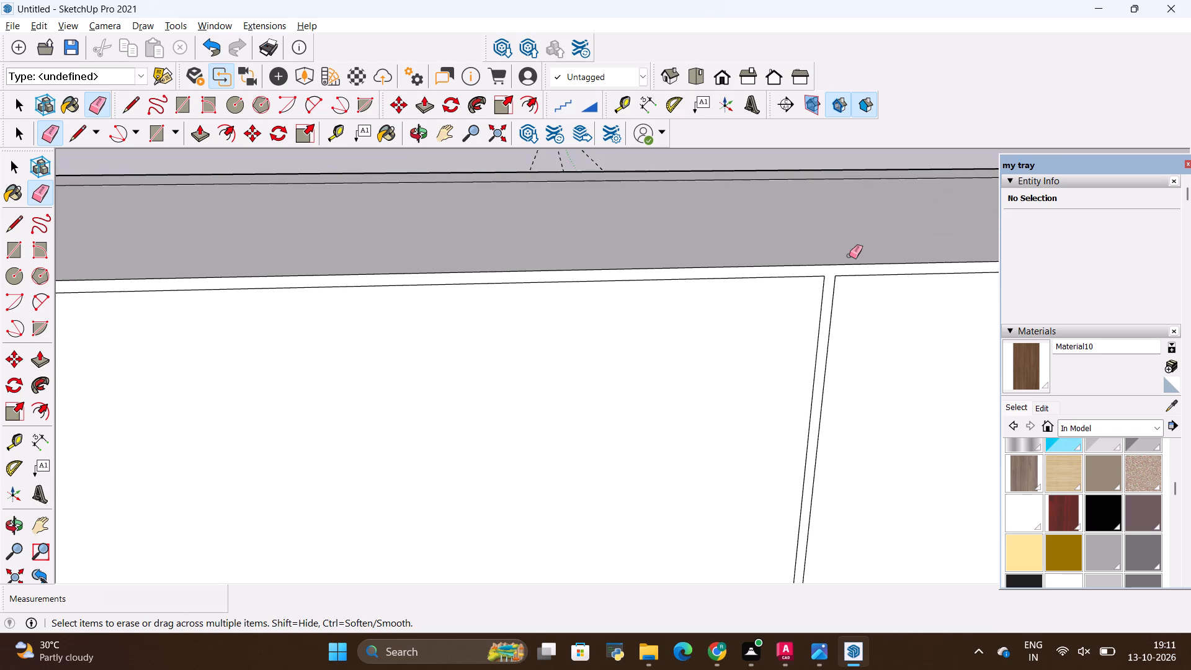
scroll(849, 256, "down", 17)
scroll(550, 249, "up", 13)
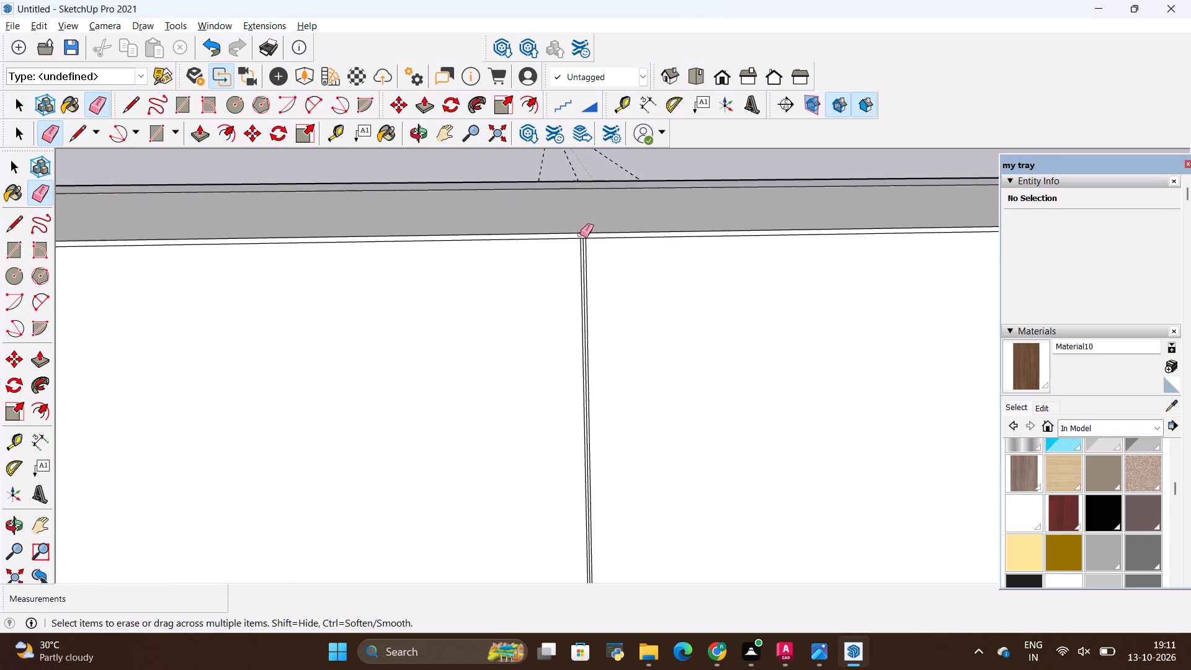
scroll(580, 234, "up", 20)
scroll(580, 234, "up", 14)
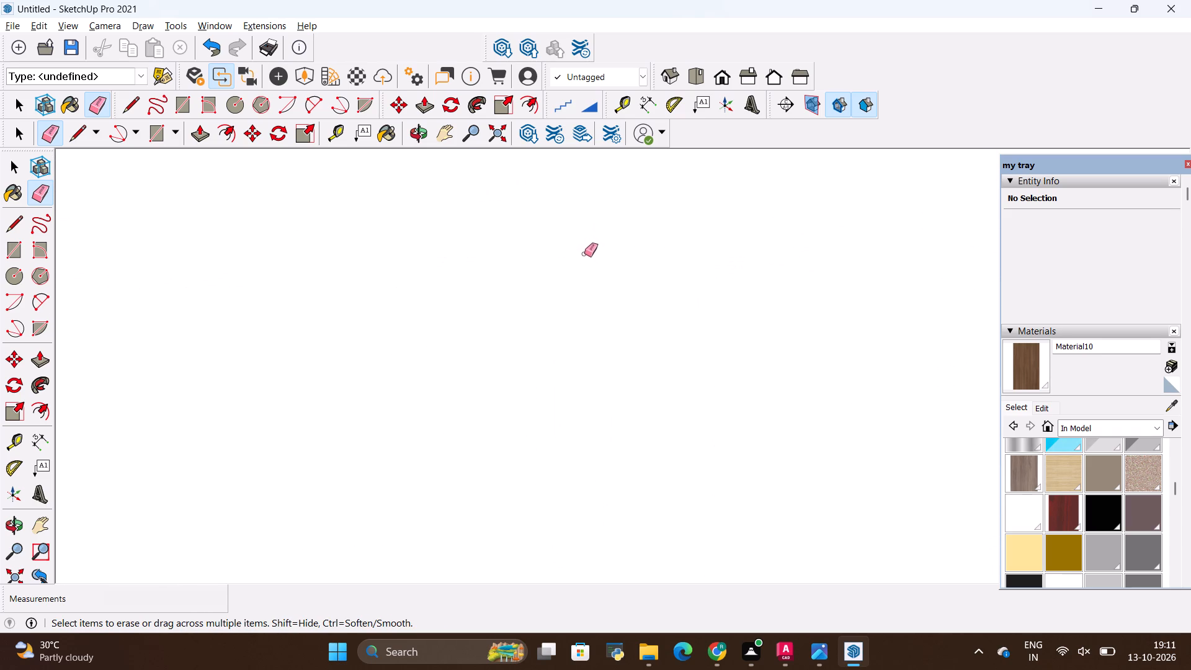
scroll(627, 297, "down", 5)
scroll(656, 334, "up", 4)
left_click_drag(649, 308, 651, 327)
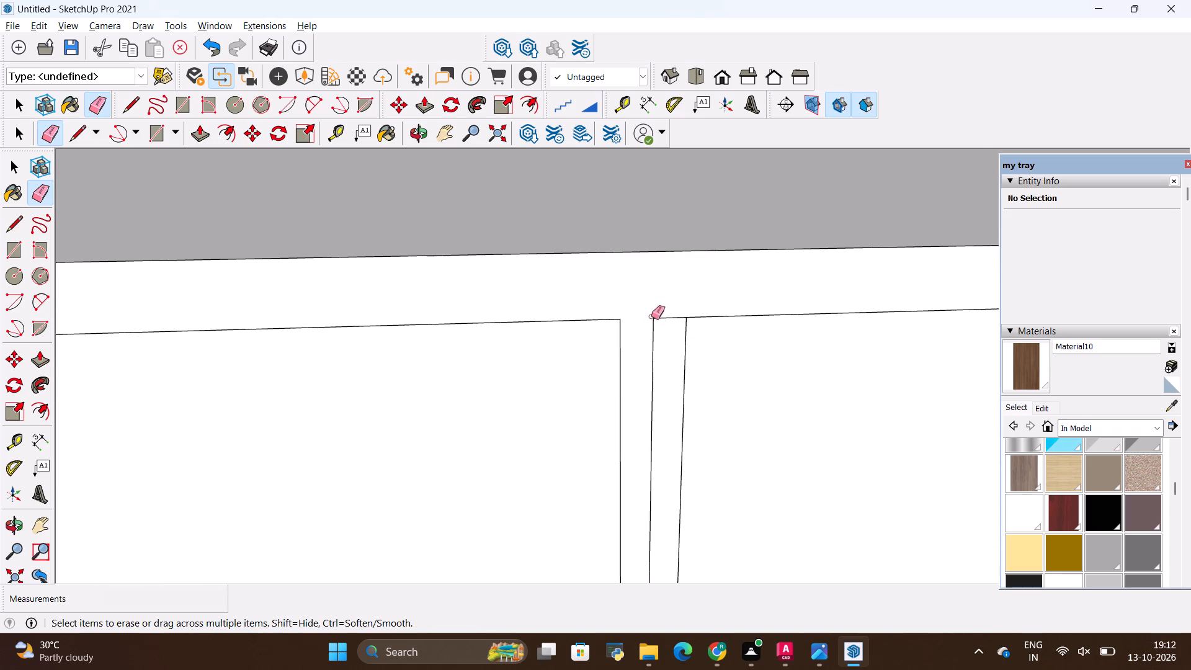
left_click_drag(653, 311, 656, 322)
left_click_drag(661, 301, 649, 328)
Erase the short edge closing the lower end of the gap between the first and second upper doors.
scroll(703, 293, "down", 8)
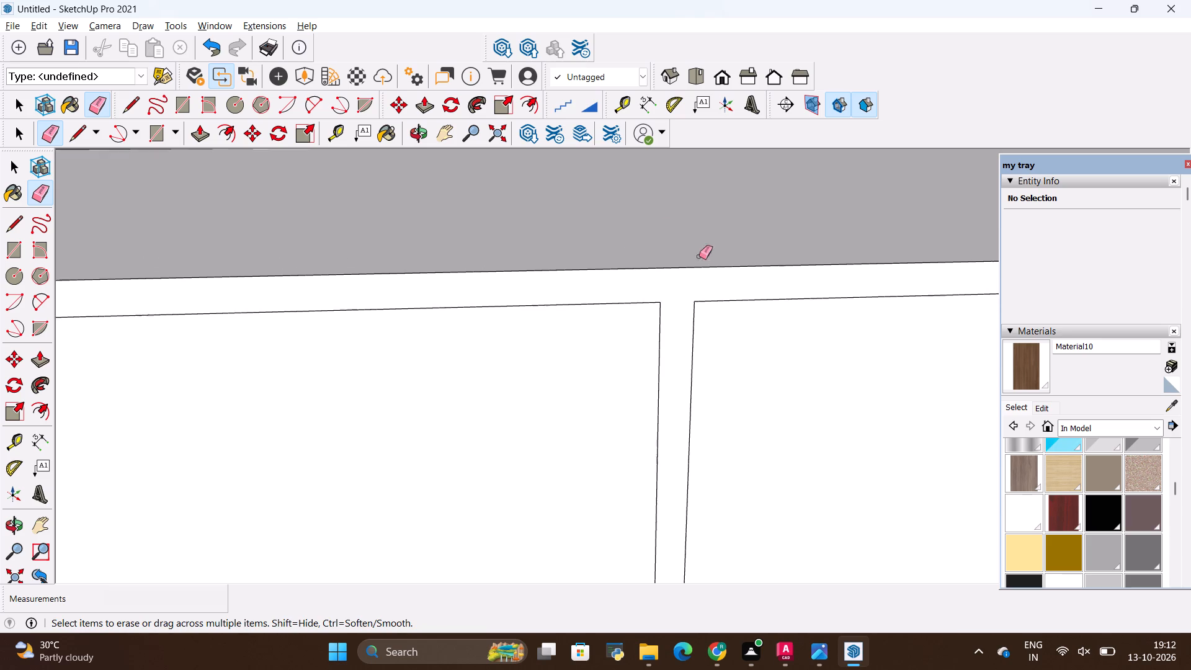
scroll(699, 256, "down", 19)
scroll(630, 232, "down", 5)
scroll(609, 507, "up", 3)
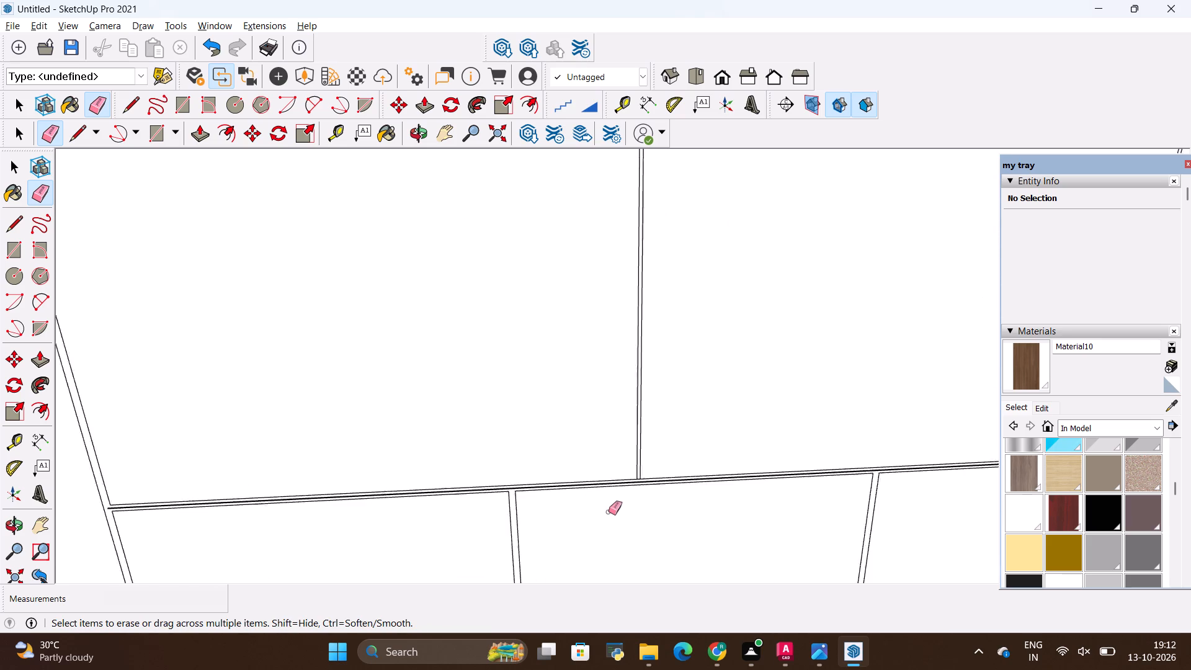
scroll(609, 512, "up", 20)
scroll(609, 512, "up", 14)
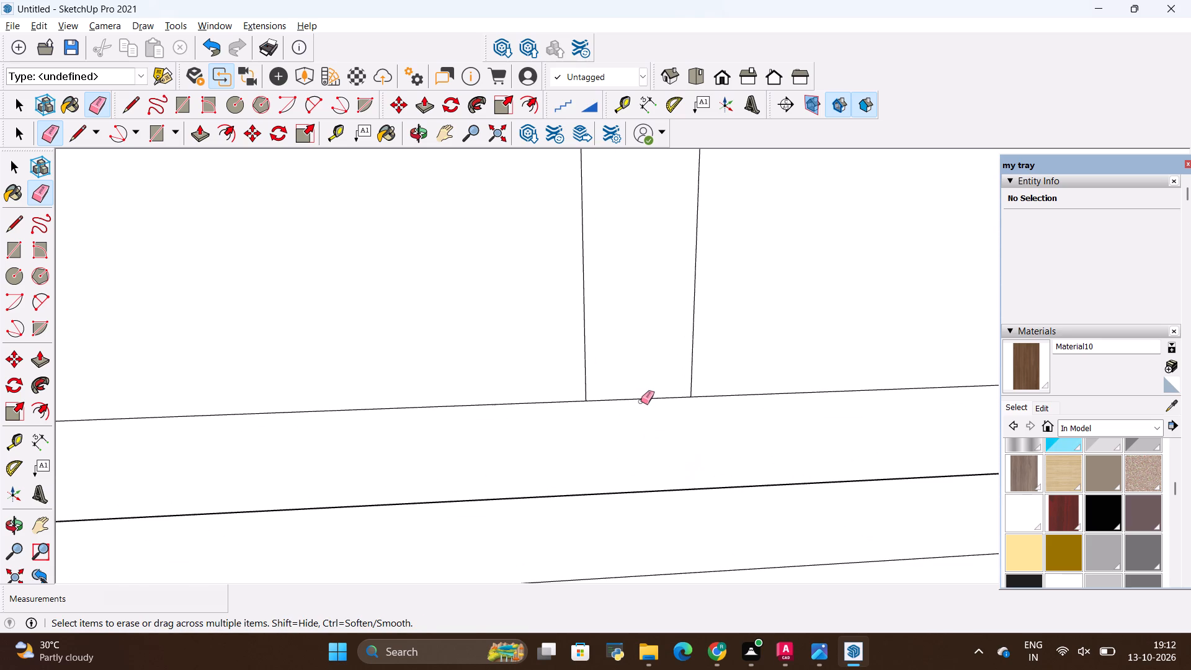
left_click_drag(634, 372, 633, 504)
Erase the short edge closing the lower end of the gap between the second and third upper doors.
scroll(497, 419, "down", 9)
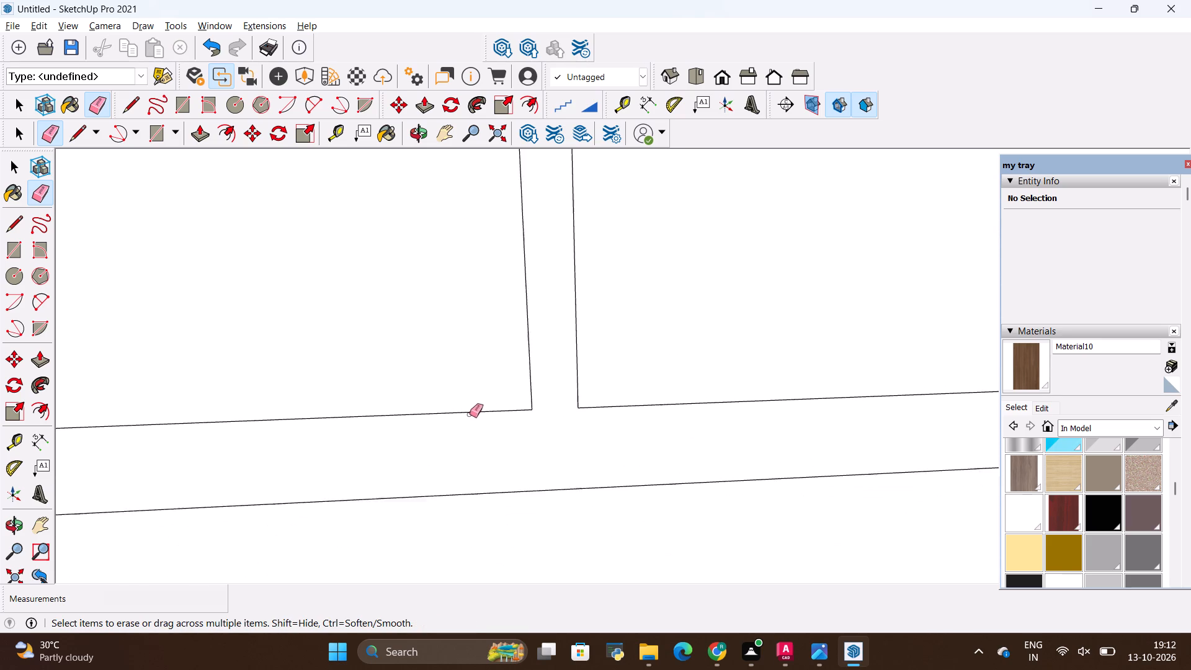
scroll(470, 414, "down", 20)
scroll(470, 414, "down", 11)
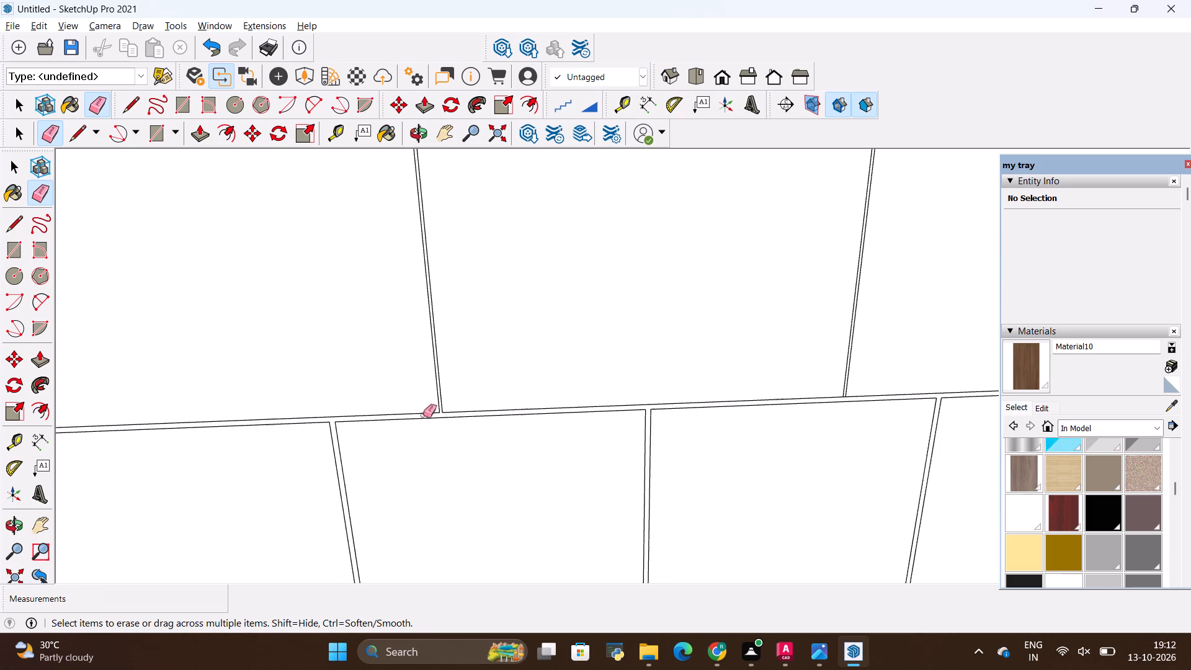
scroll(855, 411, "up", 20)
scroll(855, 411, "up", 5)
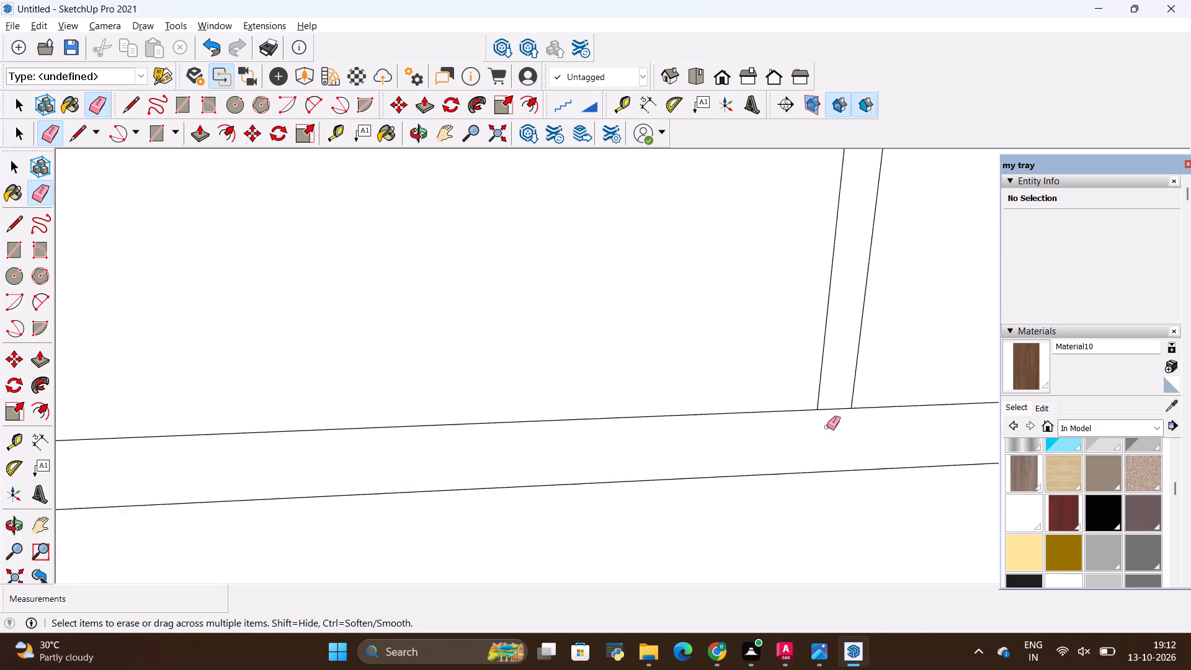
scroll(827, 427, "up", 7)
left_click_drag(832, 391, 832, 406)
Examine the door gap junctions along the cabinet's top, lower and side edges, glancing at the reference photo.
scroll(599, 452, "down", 8)
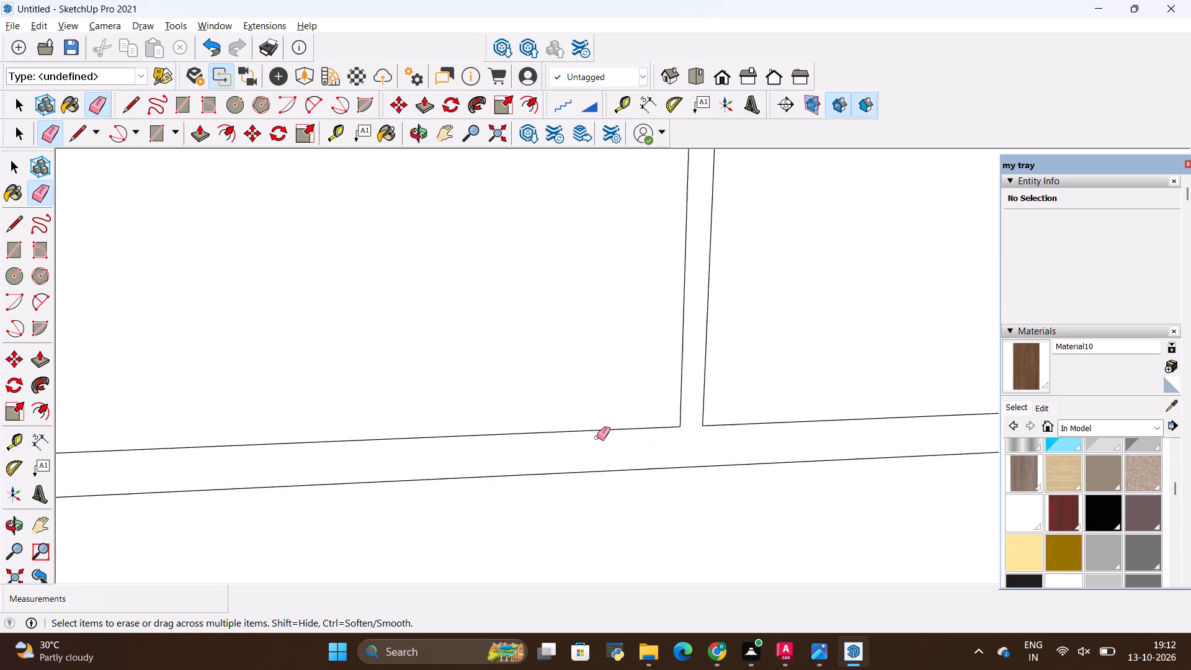
scroll(597, 437, "down", 20)
scroll(597, 437, "down", 10)
scroll(854, 398, "up", 2)
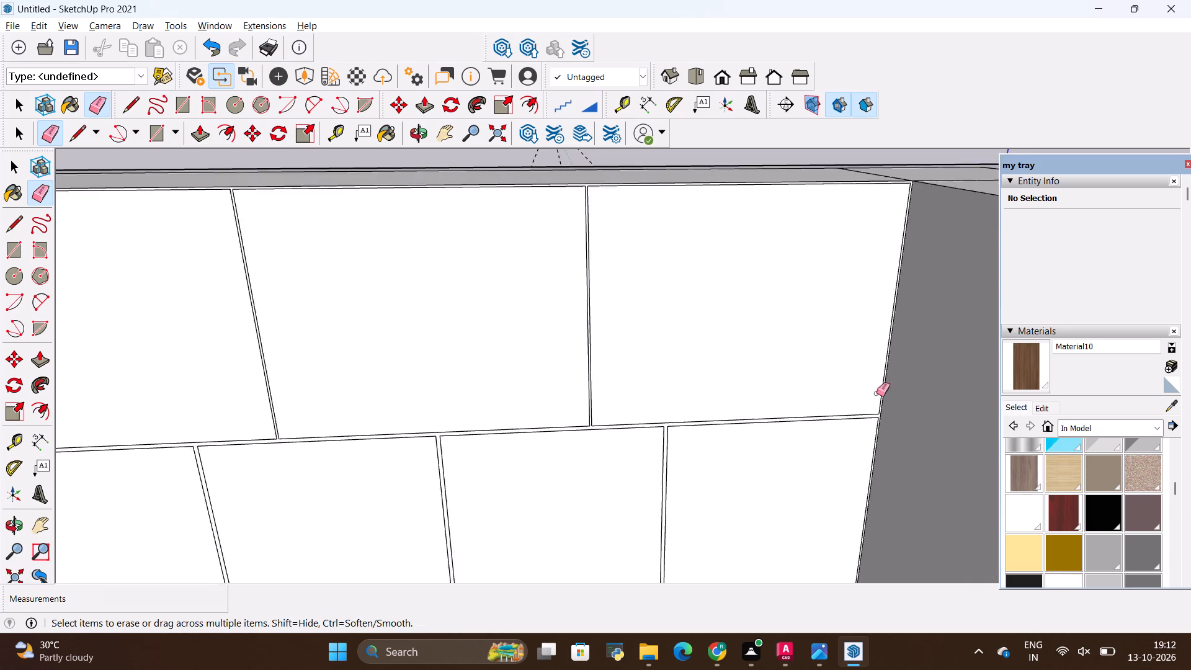
scroll(877, 393, "up", 20)
scroll(877, 393, "up", 1)
scroll(885, 432, "down", 16)
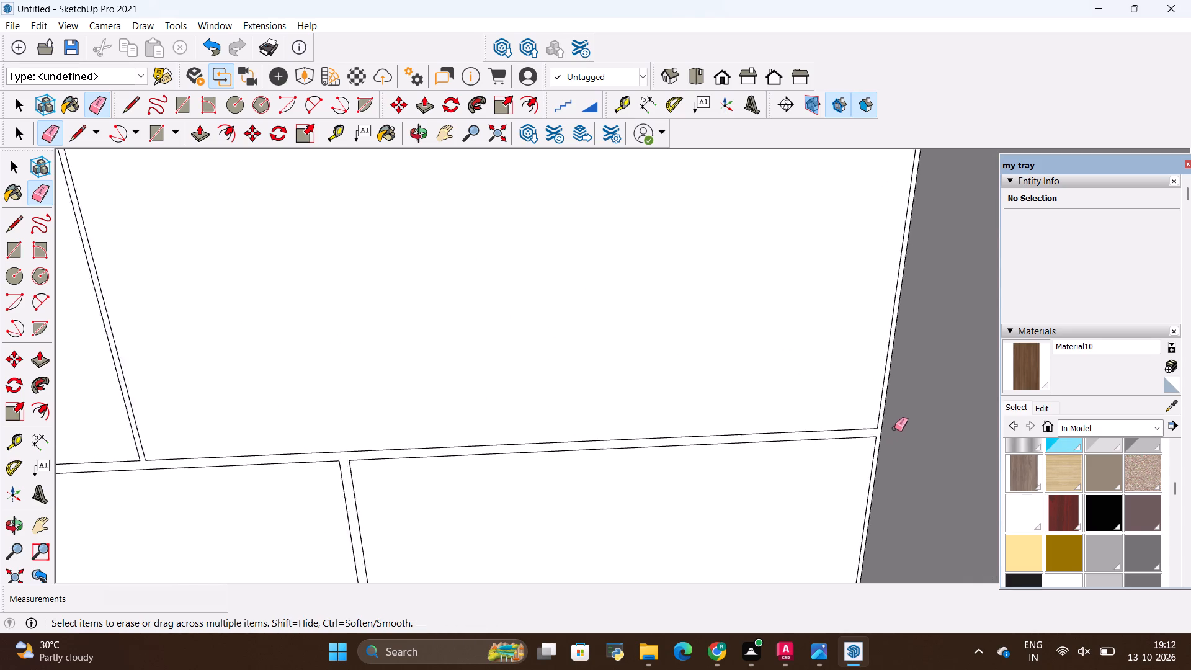
scroll(894, 428, "down", 17)
scroll(489, 396, "up", 12)
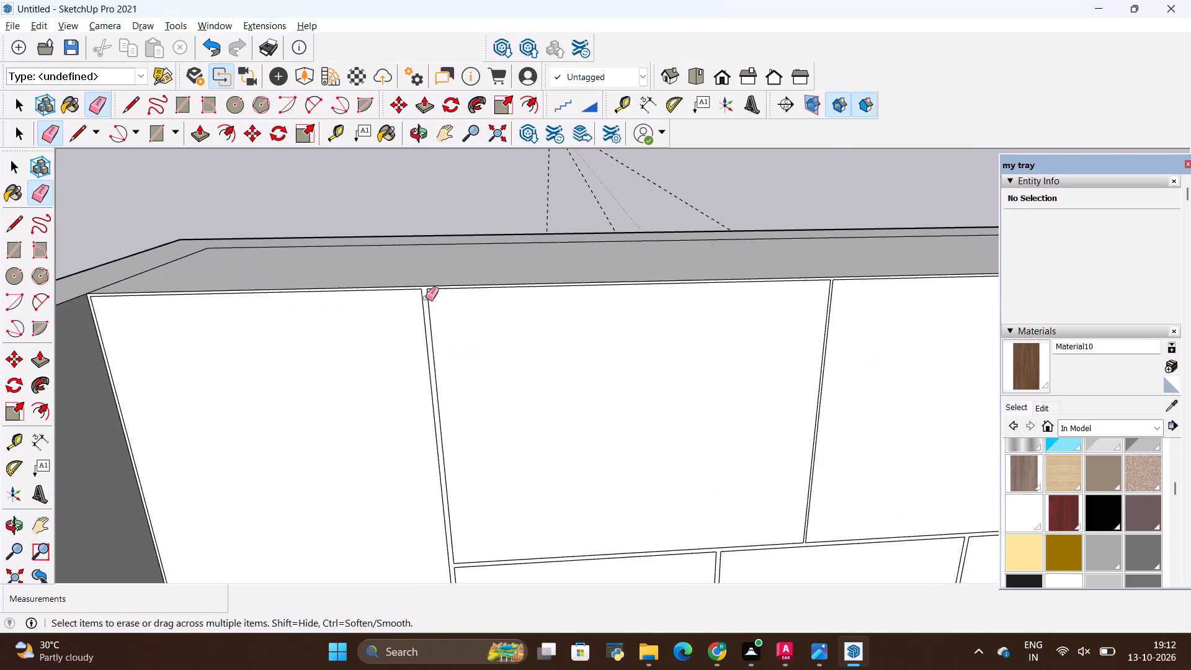
scroll(426, 298, "up", 20)
scroll(426, 298, "up", 1)
scroll(435, 270, "down", 3)
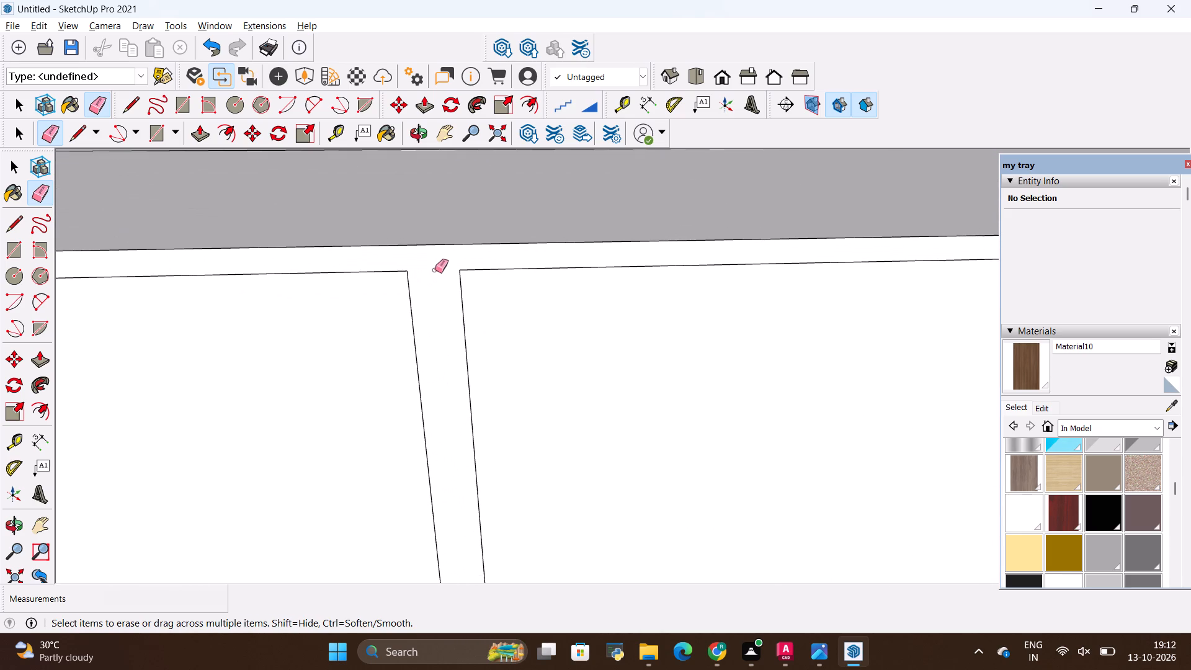
scroll(435, 270, "down", 16)
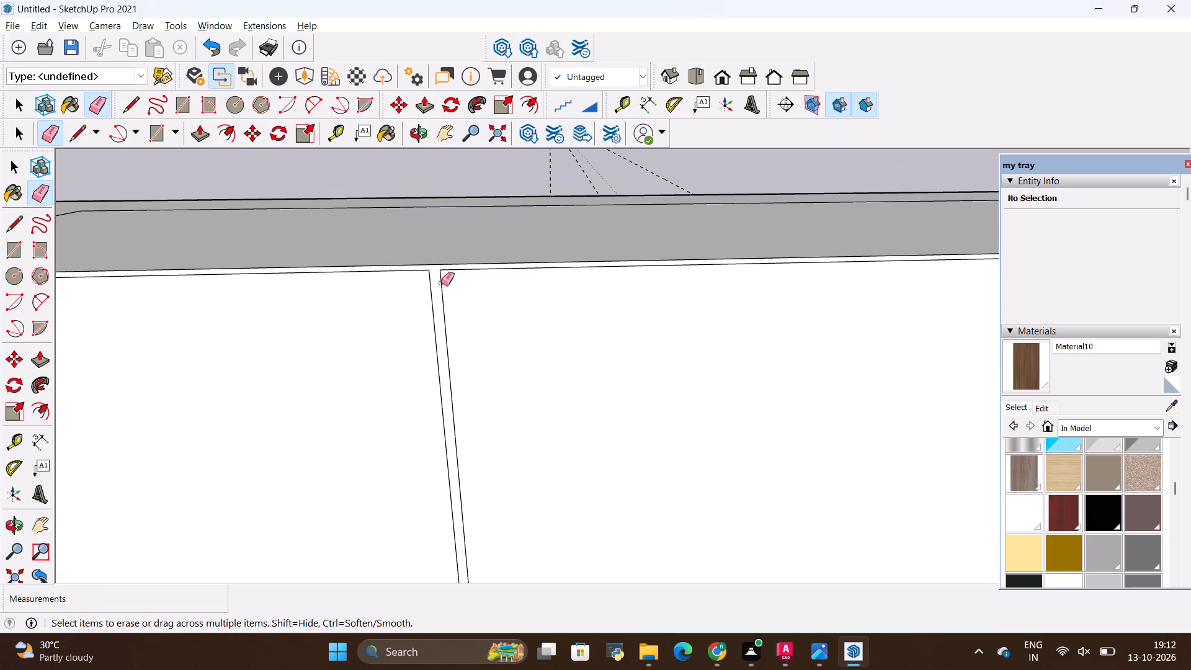
key("alt+Tab")
key("alt+Tab")
Push the connected gap face between the cabinet doors 0.18" inward with Push/Pull.
scroll(440, 280, "up", 16)
key("space")
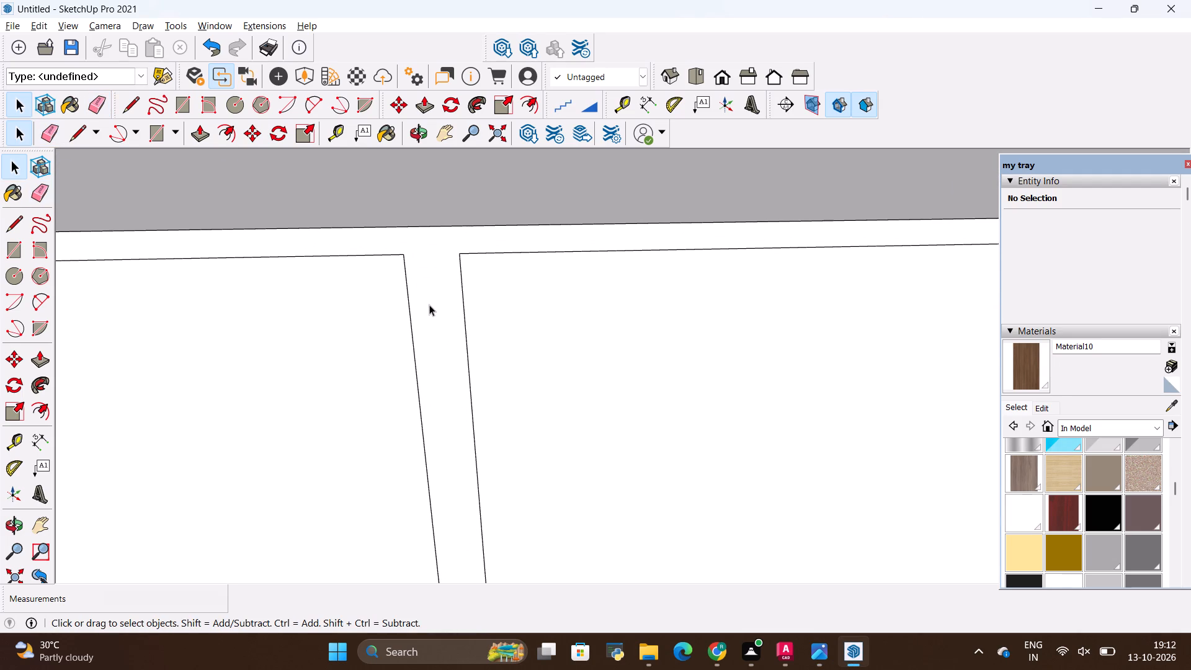
key("p")
left_click(439, 323)
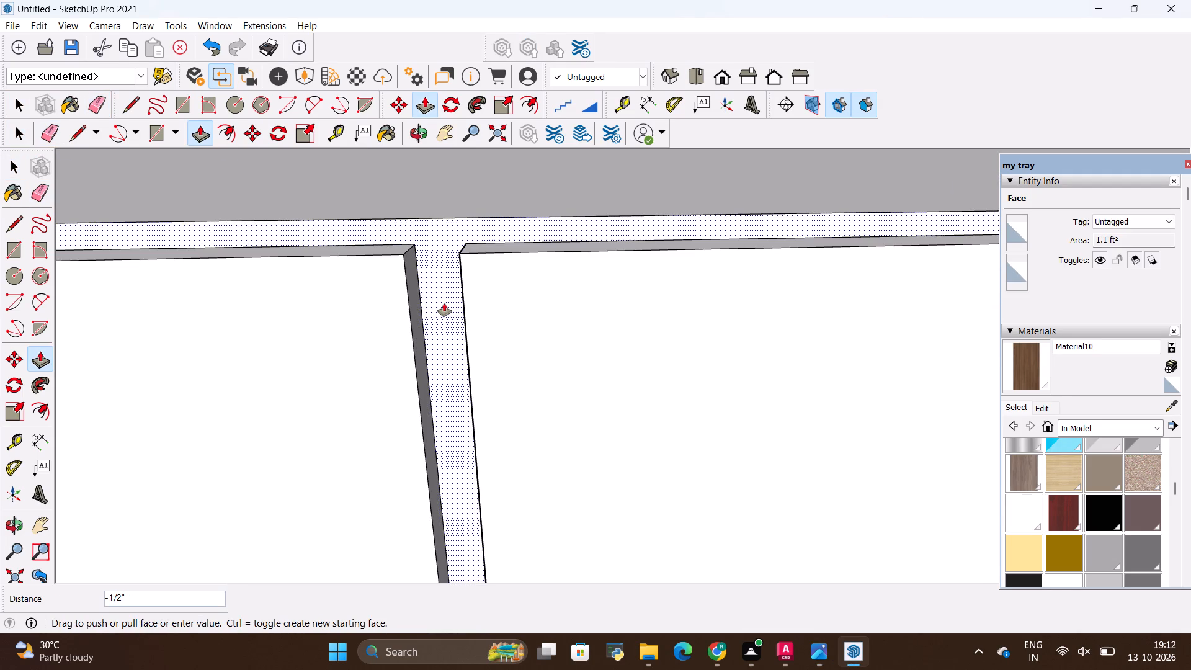
key("BackSpace")
type(".18")
key("shift+quotedbl")
key("Return")
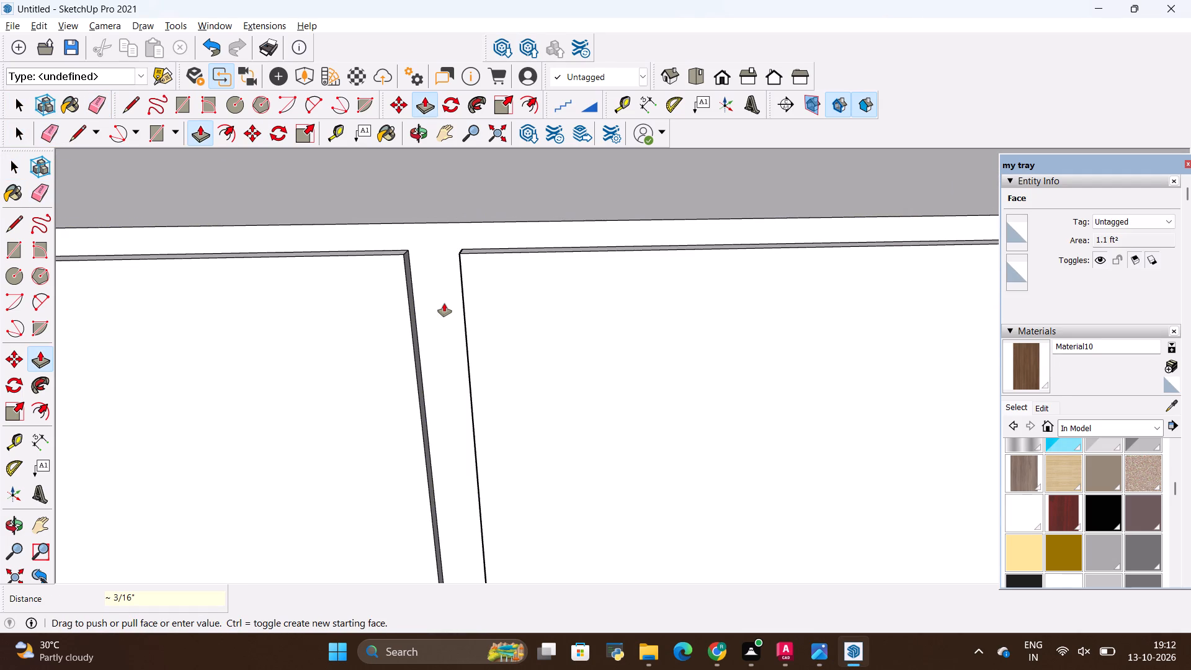
key("Escape")
key("space")
Inspect the recessed gaps across the wall cabinet fronts and compare them with the upper cabinets in the reference photo.
left_click(444, 303)
scroll(474, 272, "down", 9)
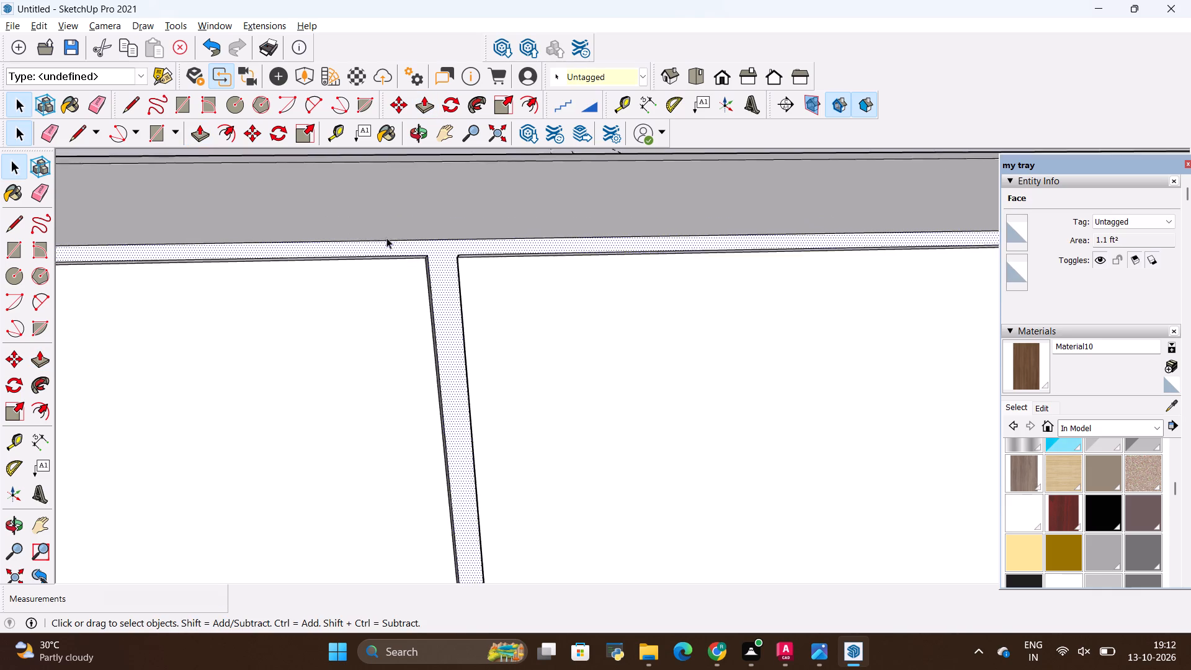
scroll(386, 238, "down", 19)
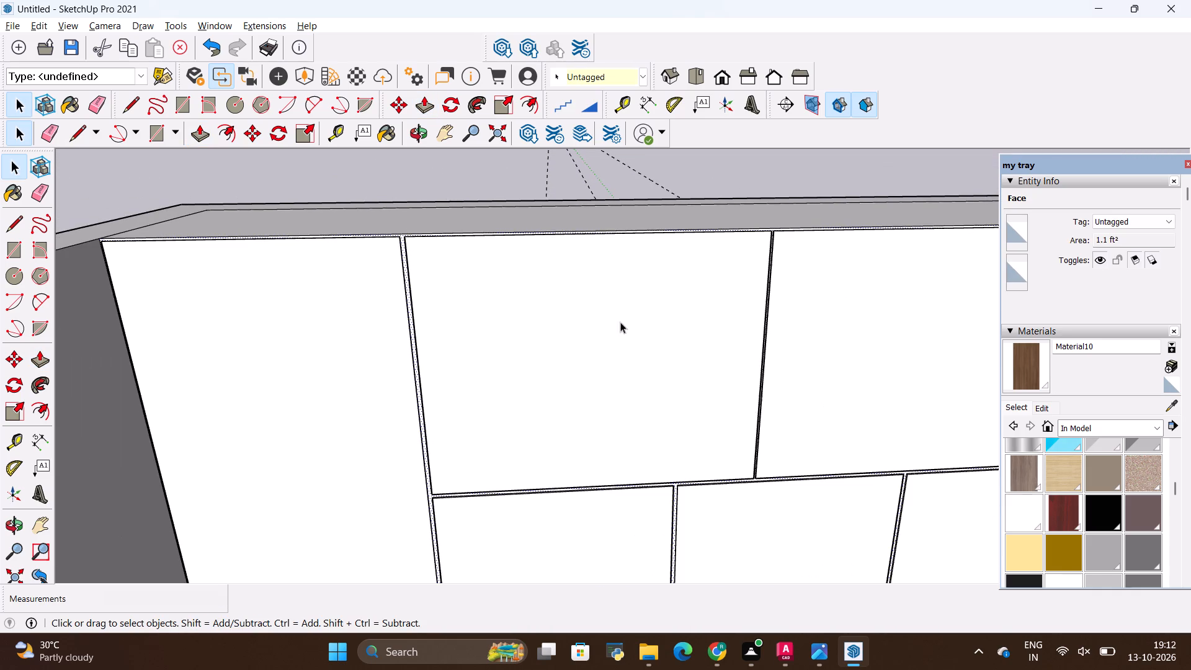
scroll(646, 355, "up", 3)
scroll(679, 405, "up", 2)
scroll(679, 360, "down", 12)
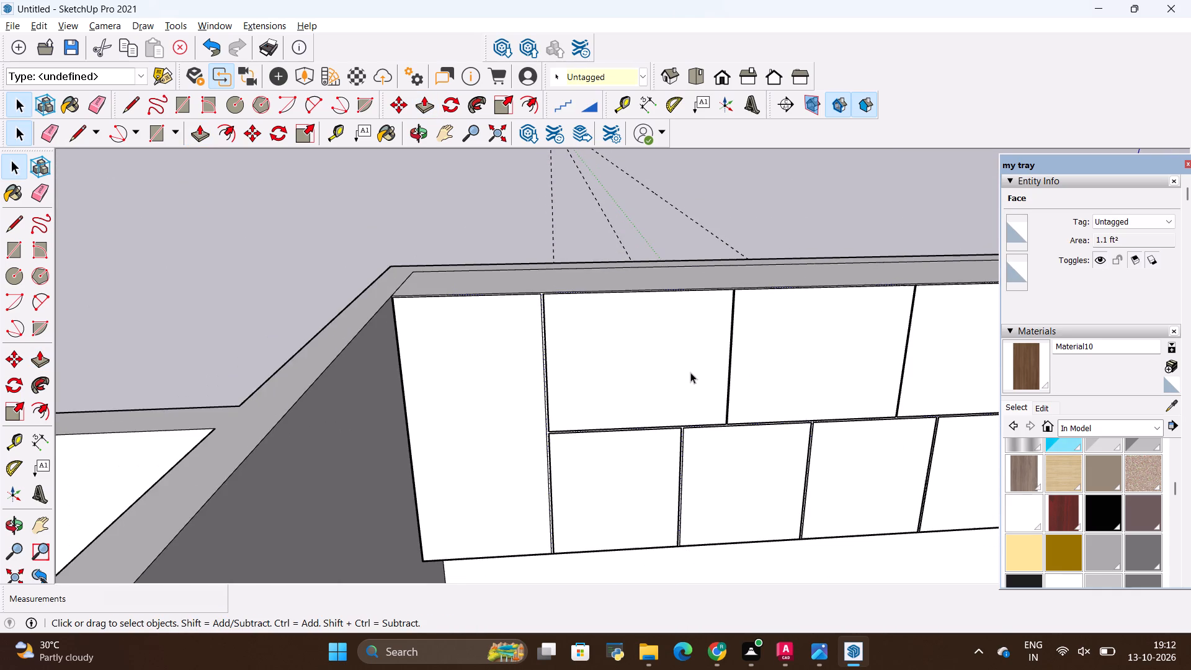
middle_click_drag(723, 408, 715, 411)
scroll(500, 309, "down", 2)
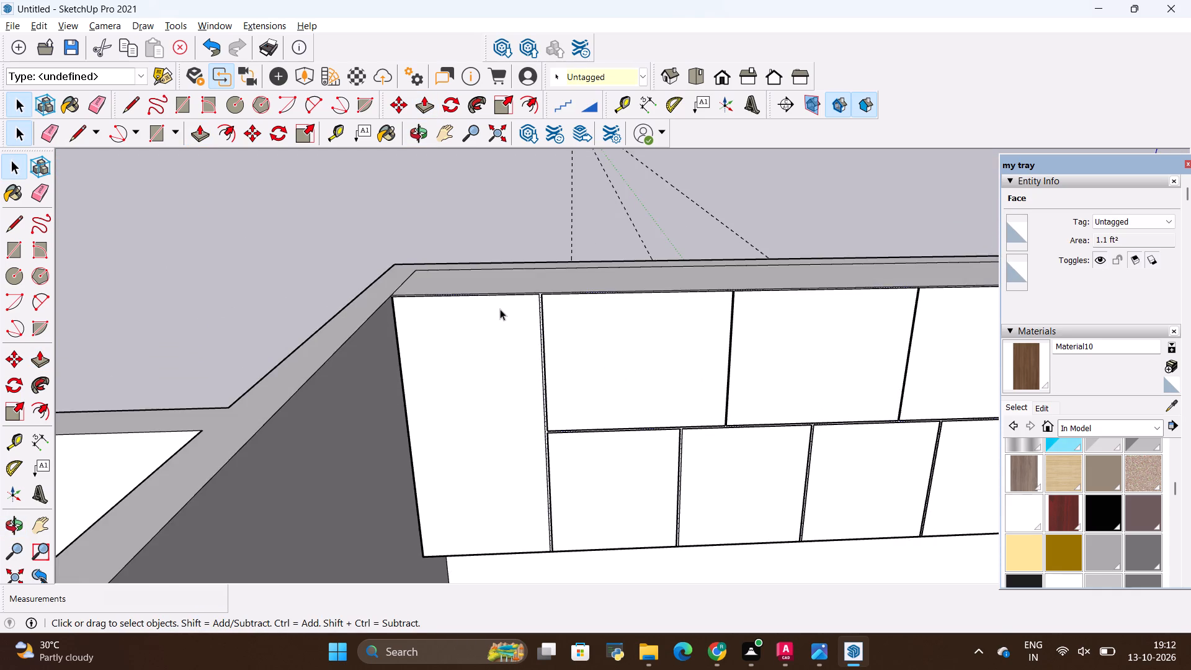
scroll(500, 309, "down", 3)
key("alt+Tab")
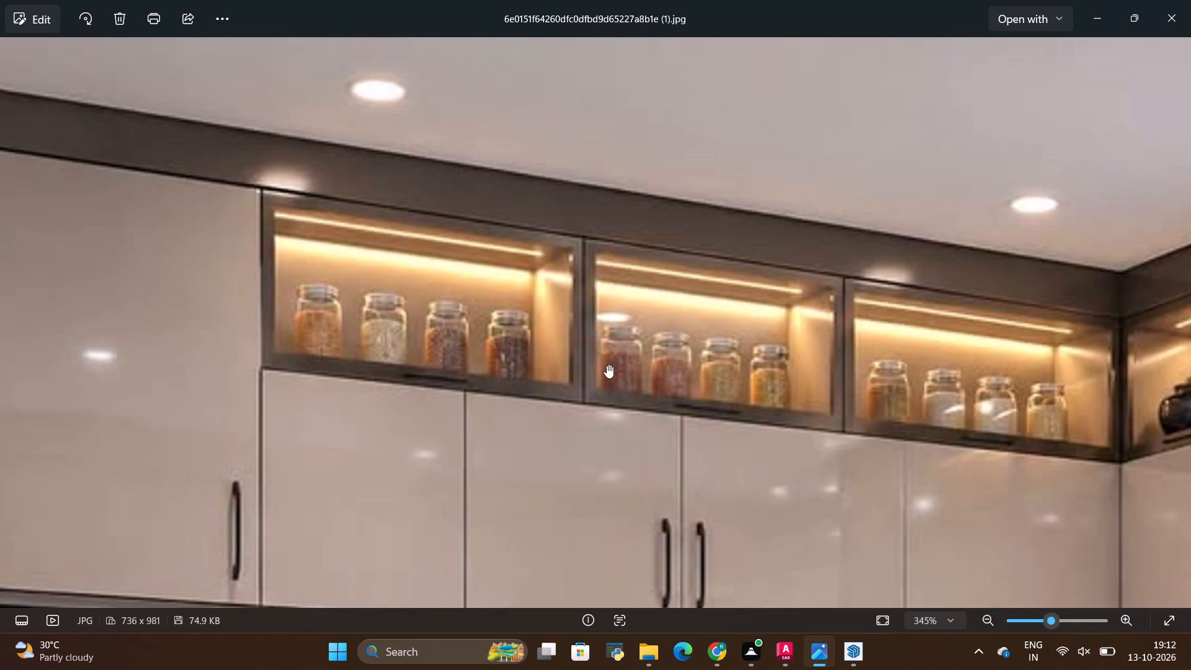
scroll(549, 396, "up", 3)
key("alt+Tab")
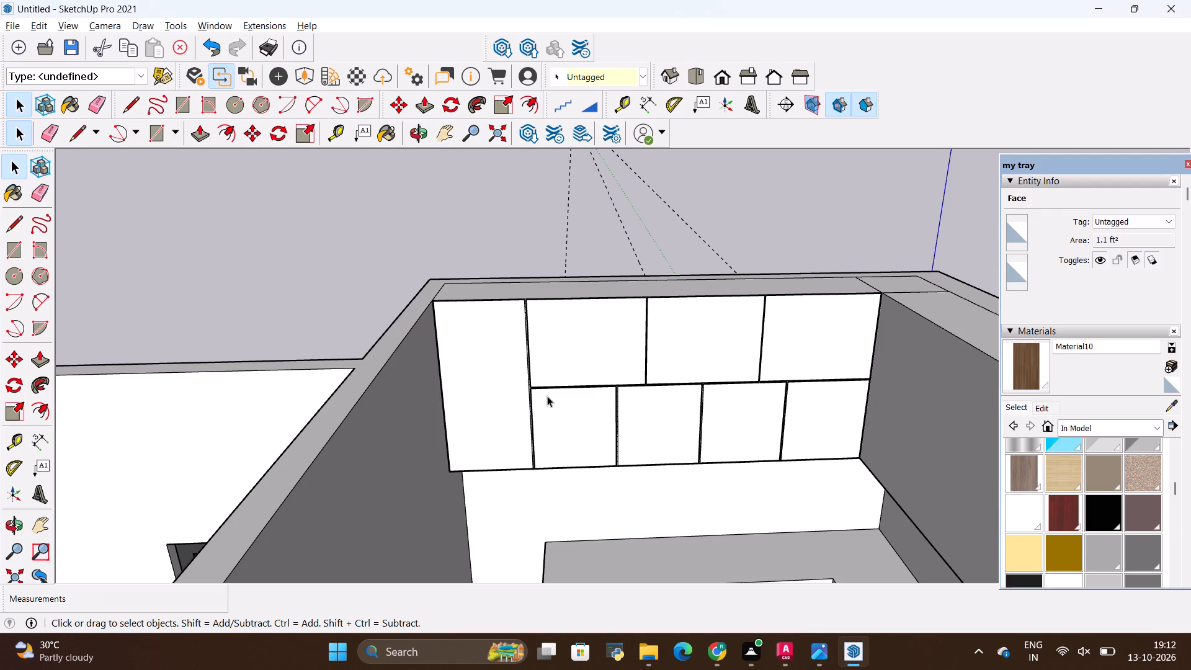
key("alt+Tab")
scroll(495, 319, "down", 9)
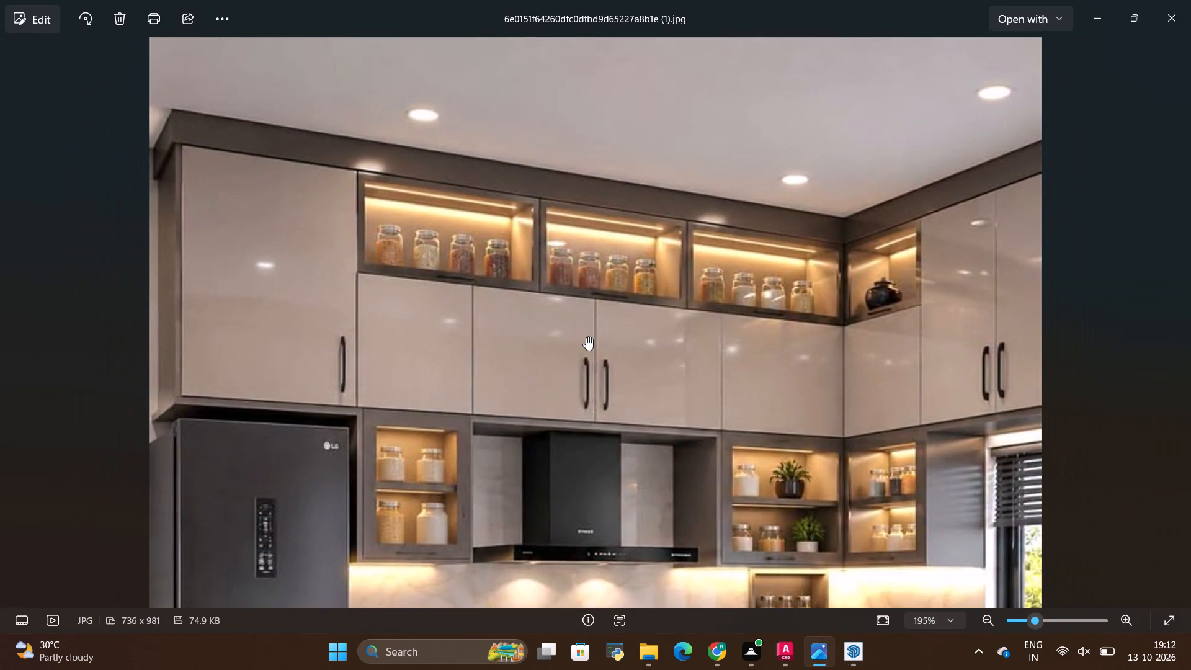
Study the glass-fronted upper compartments and their frames in the reference photo, comparing them with the modelled upper doors.
key("alt+Tab")
scroll(572, 344, "down", 4)
key("alt+Tab")
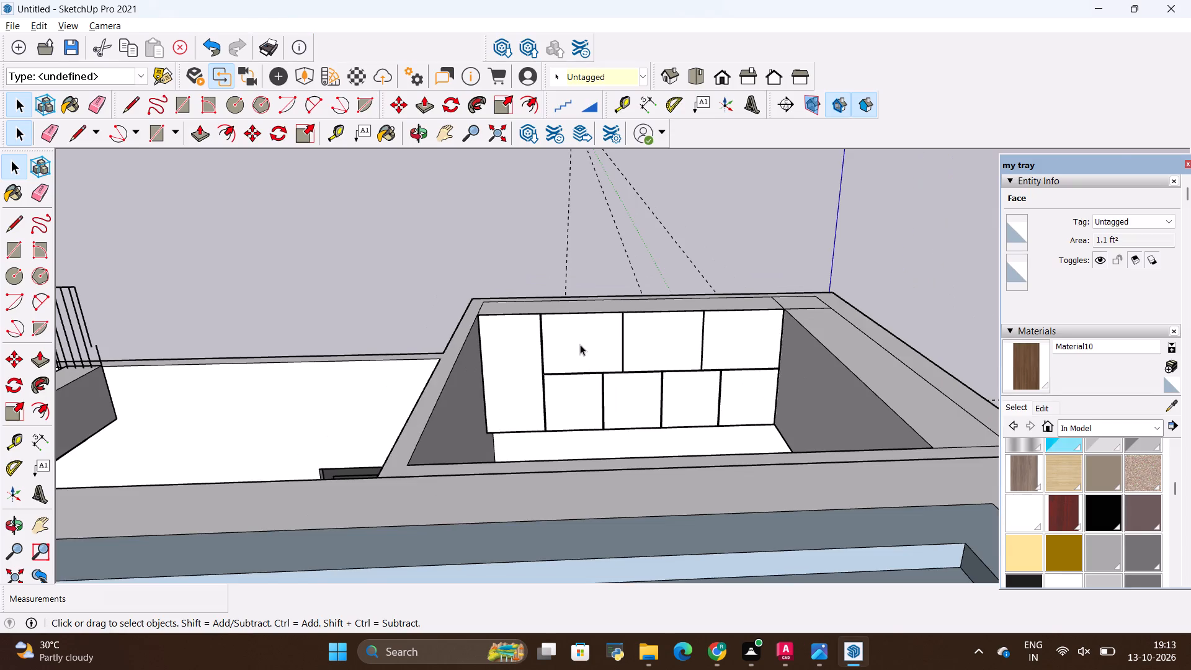
scroll(580, 267, "up", 3)
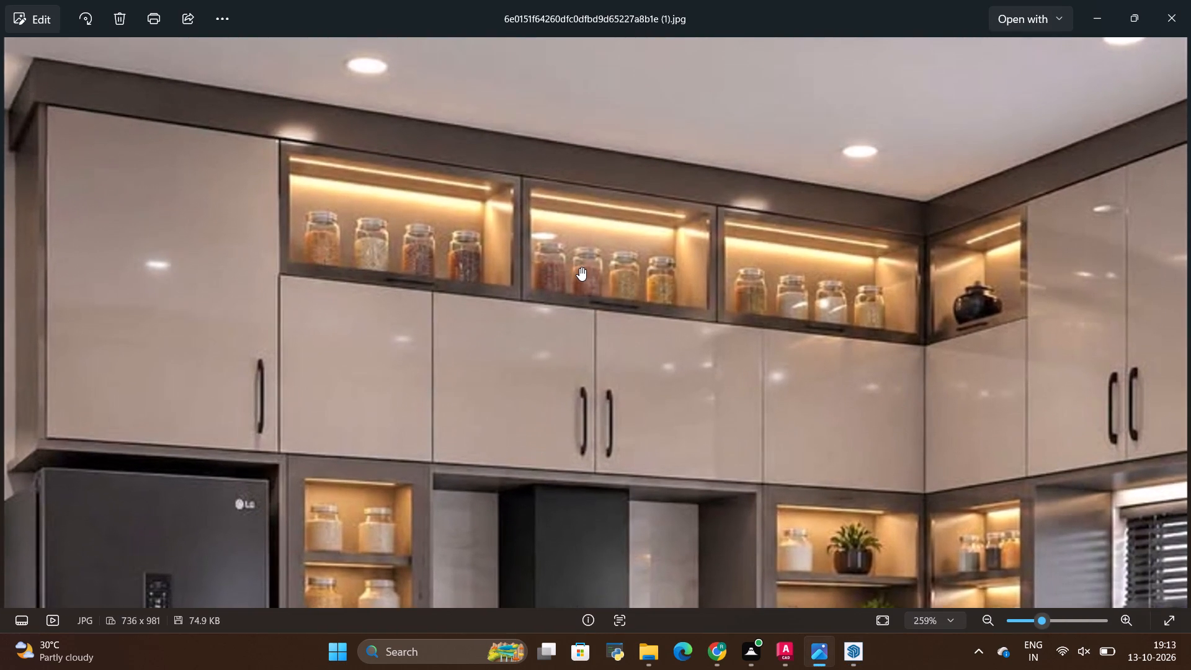
scroll(460, 220, "up", 6)
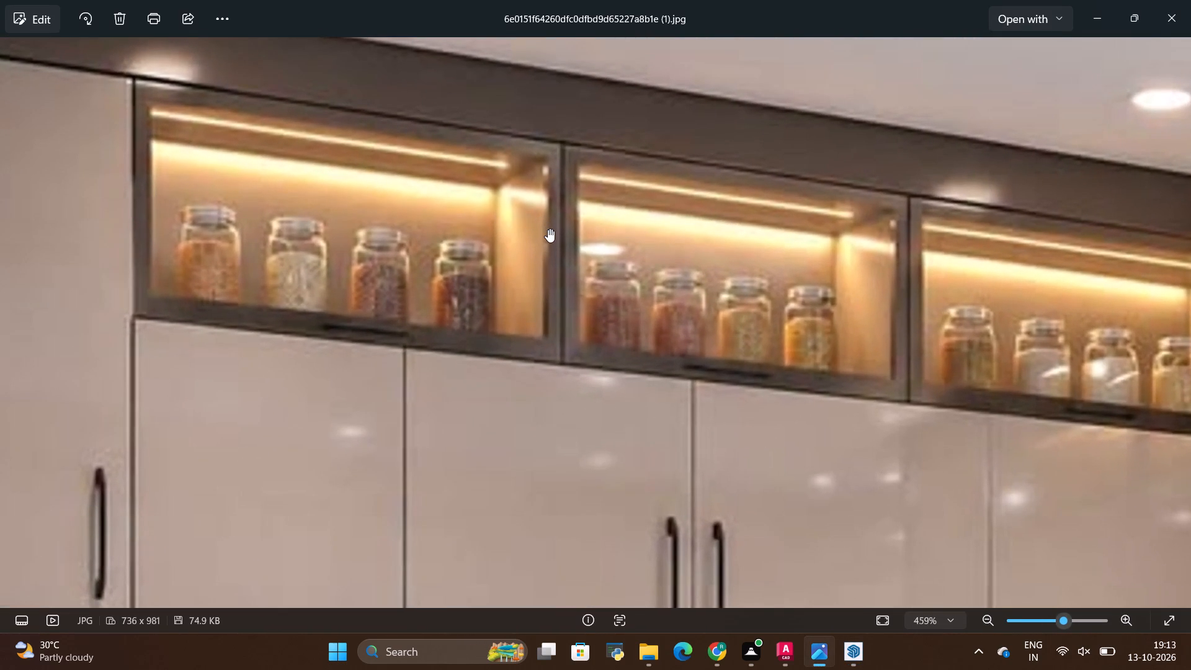
scroll(558, 249, "up", 4)
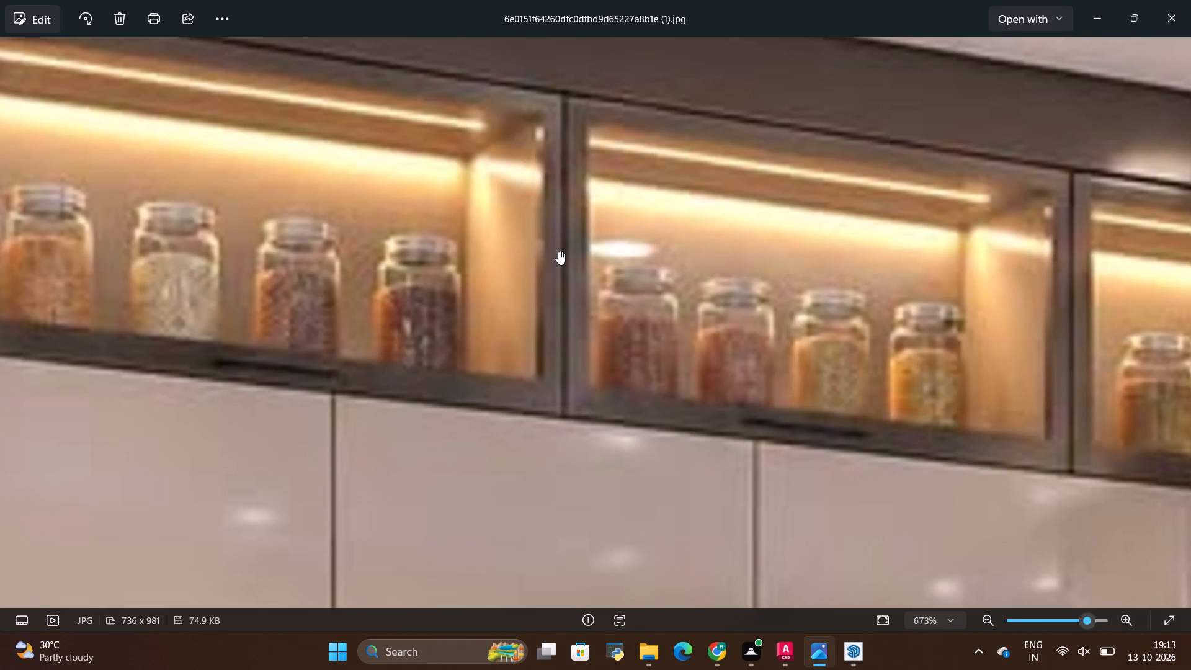
scroll(592, 337, "down", 4)
Back in SketchUp, inspect the recessed gaps around the first wide upper door from several angles.
key("alt+Tab")
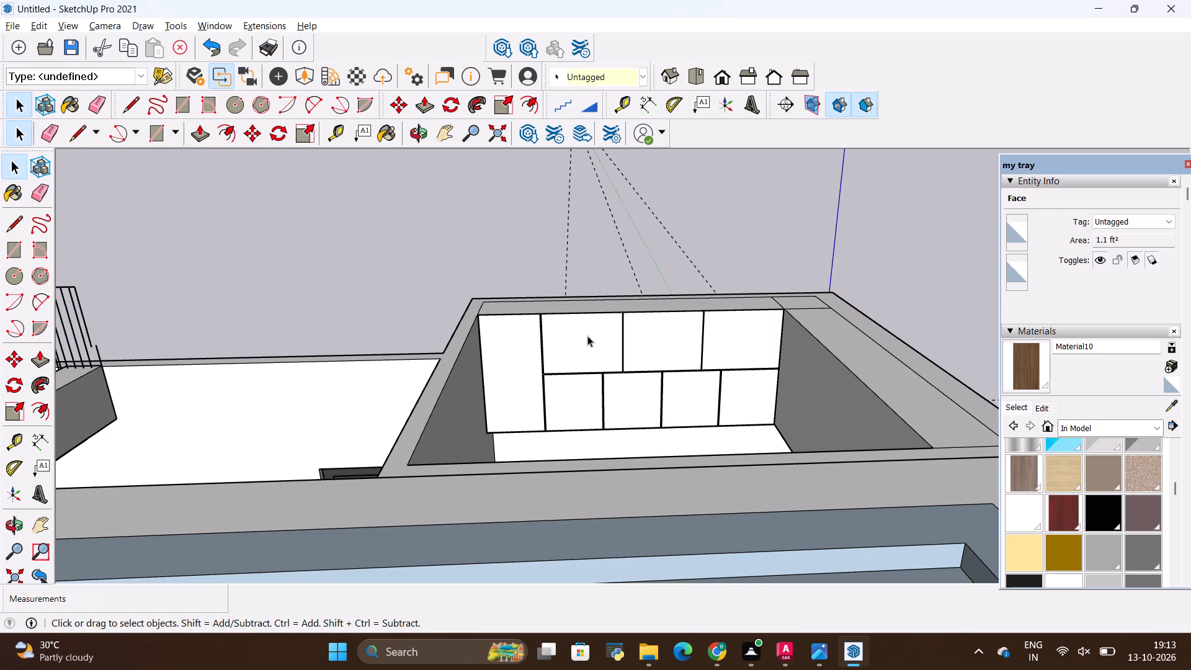
scroll(558, 328, "up", 18)
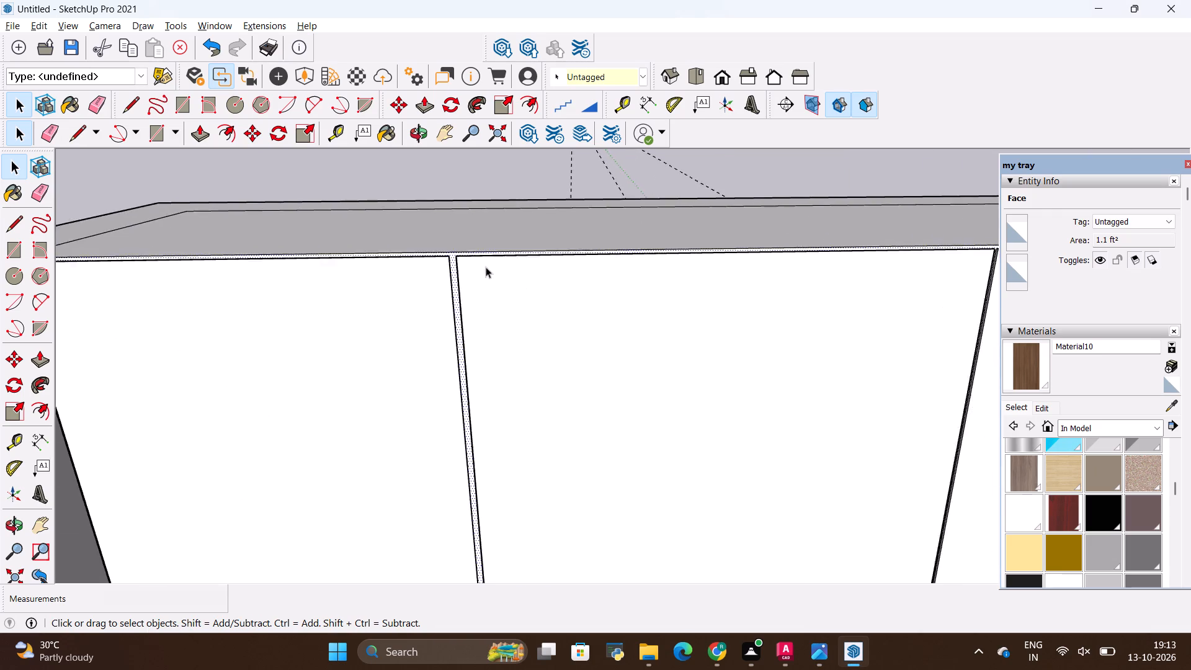
scroll(486, 267, "up", 1)
middle_click_drag(485, 266, 830, 534)
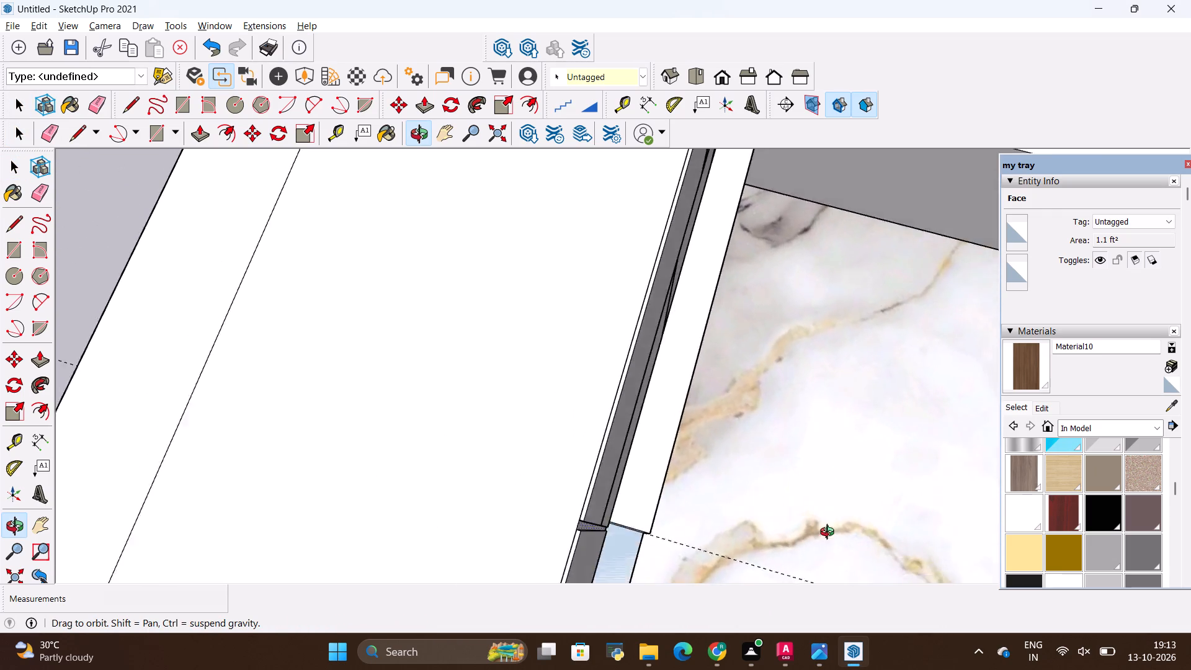
middle_click_drag(830, 534, 697, 385)
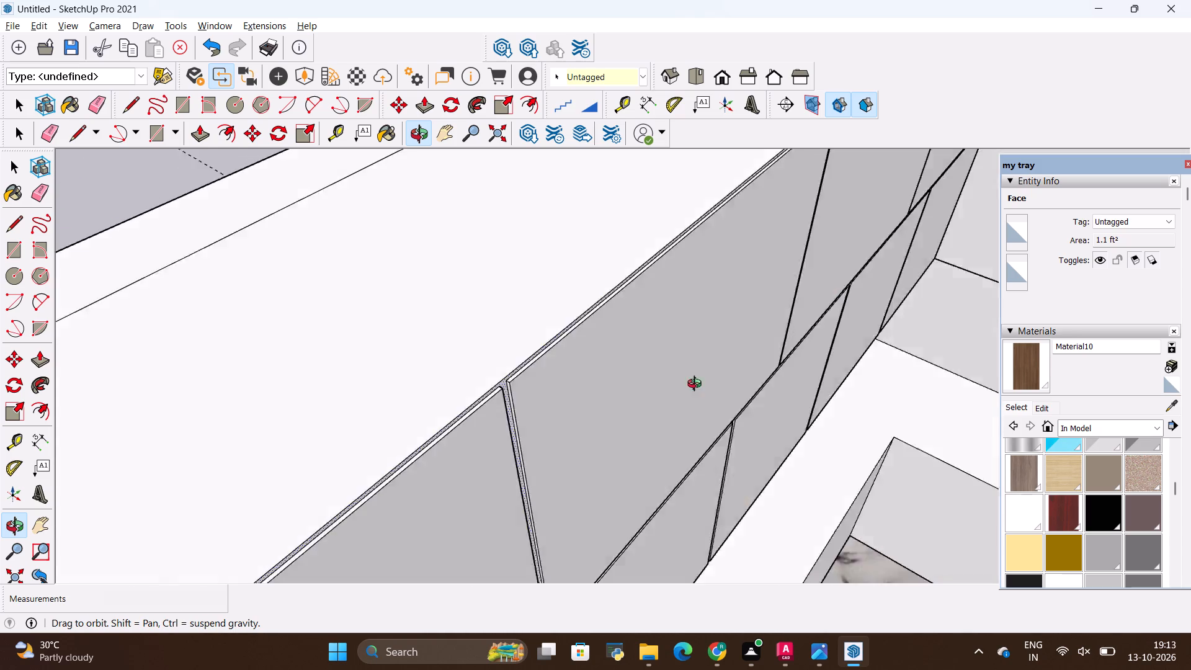
middle_click_drag(697, 385, 471, 326)
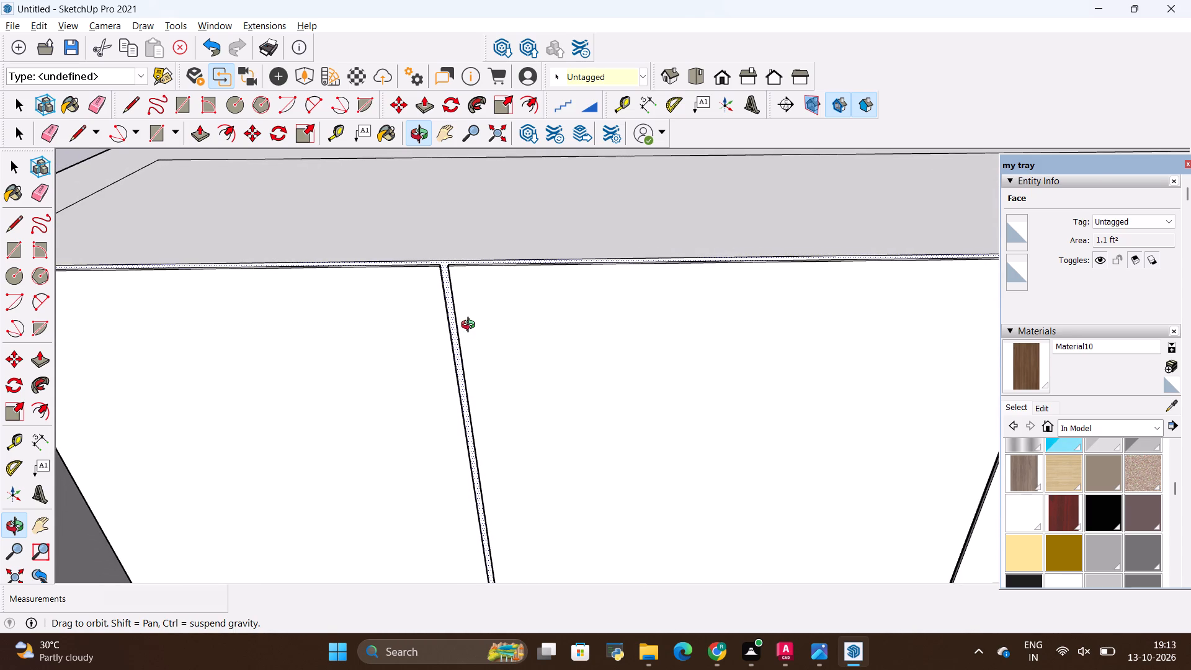
middle_click_drag(471, 326, 472, 331)
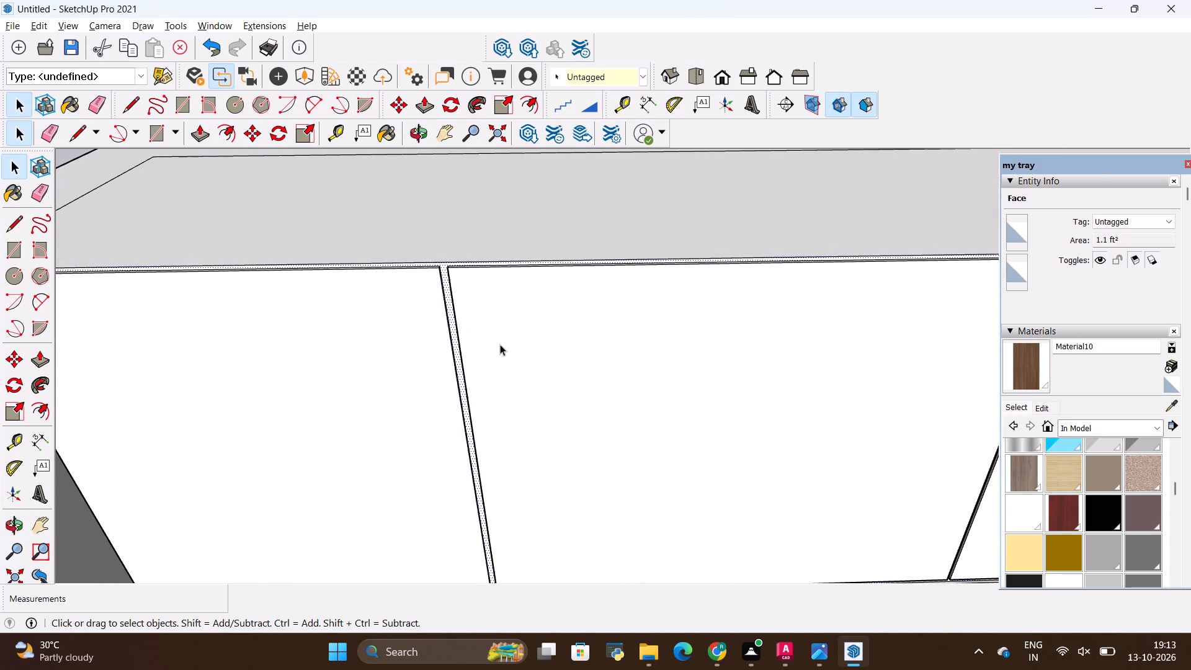
scroll(500, 344, "down", 4)
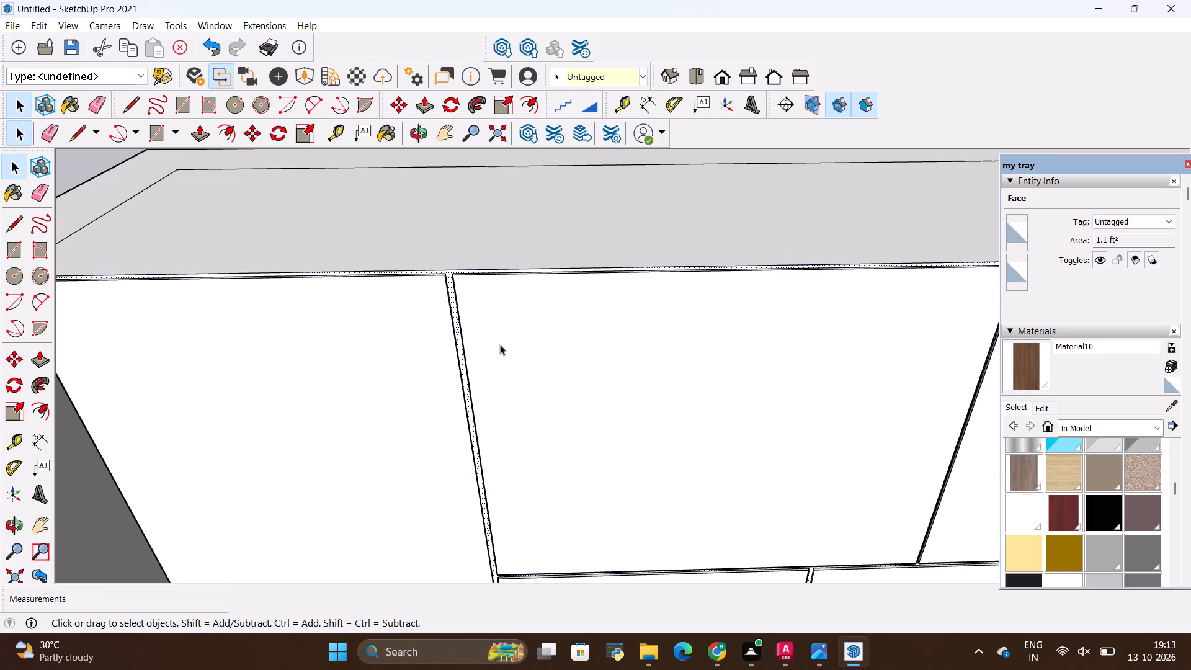
scroll(522, 362, "up", 1)
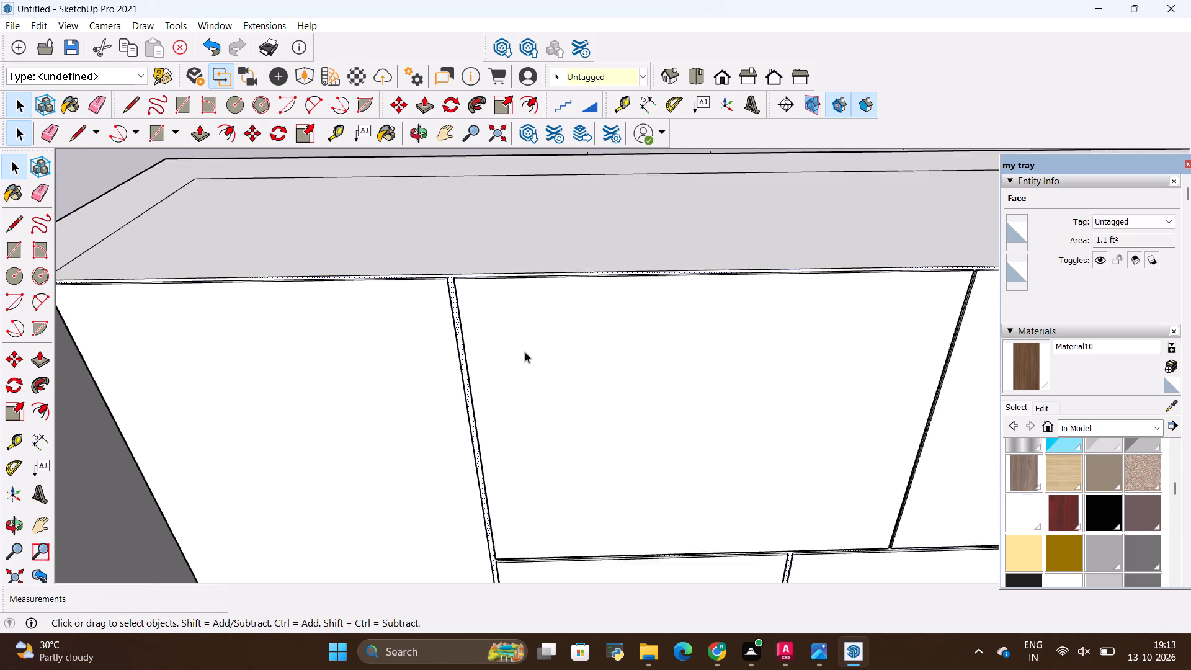
scroll(525, 352, "up", 1)
scroll(473, 280, "up", 20)
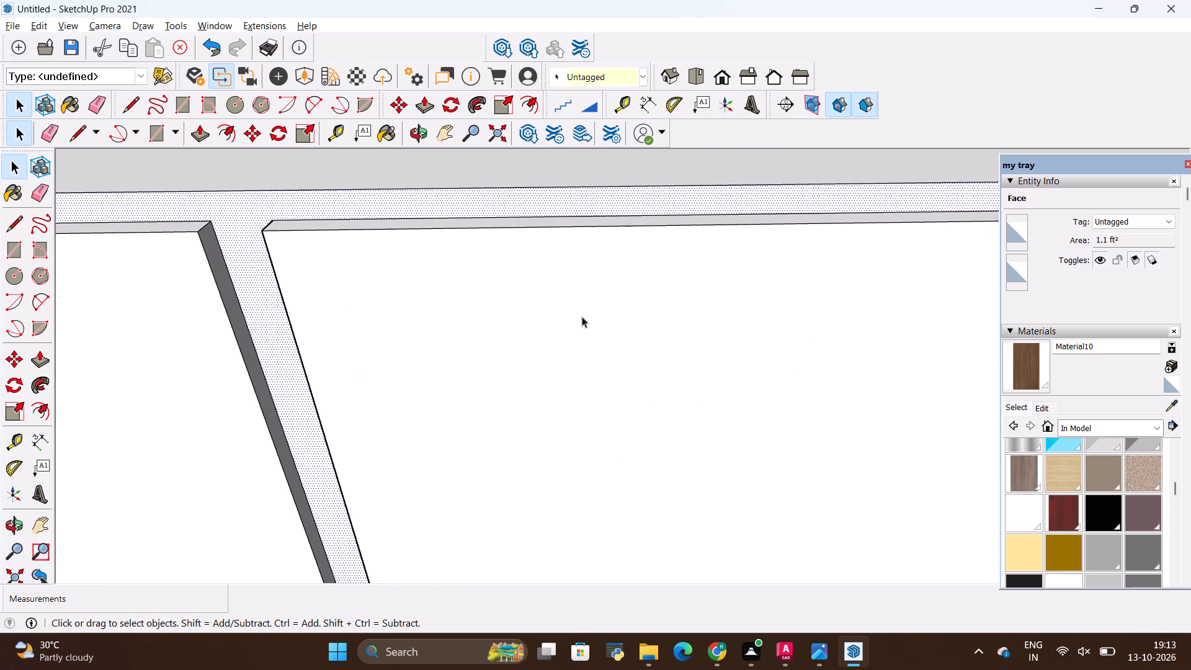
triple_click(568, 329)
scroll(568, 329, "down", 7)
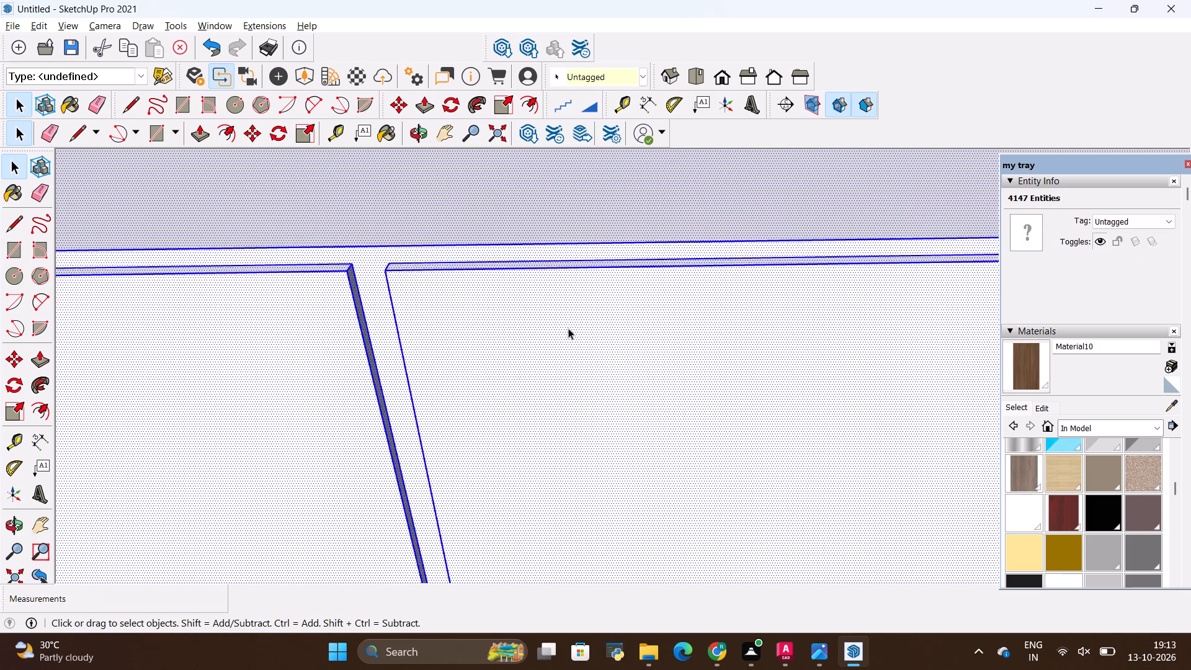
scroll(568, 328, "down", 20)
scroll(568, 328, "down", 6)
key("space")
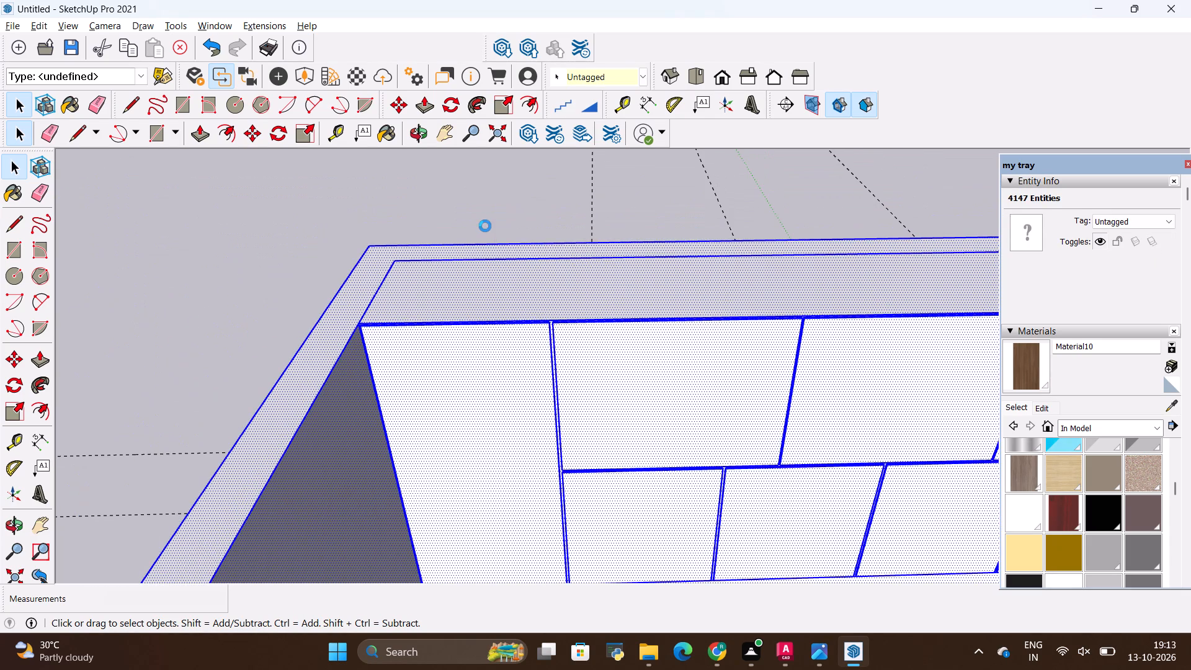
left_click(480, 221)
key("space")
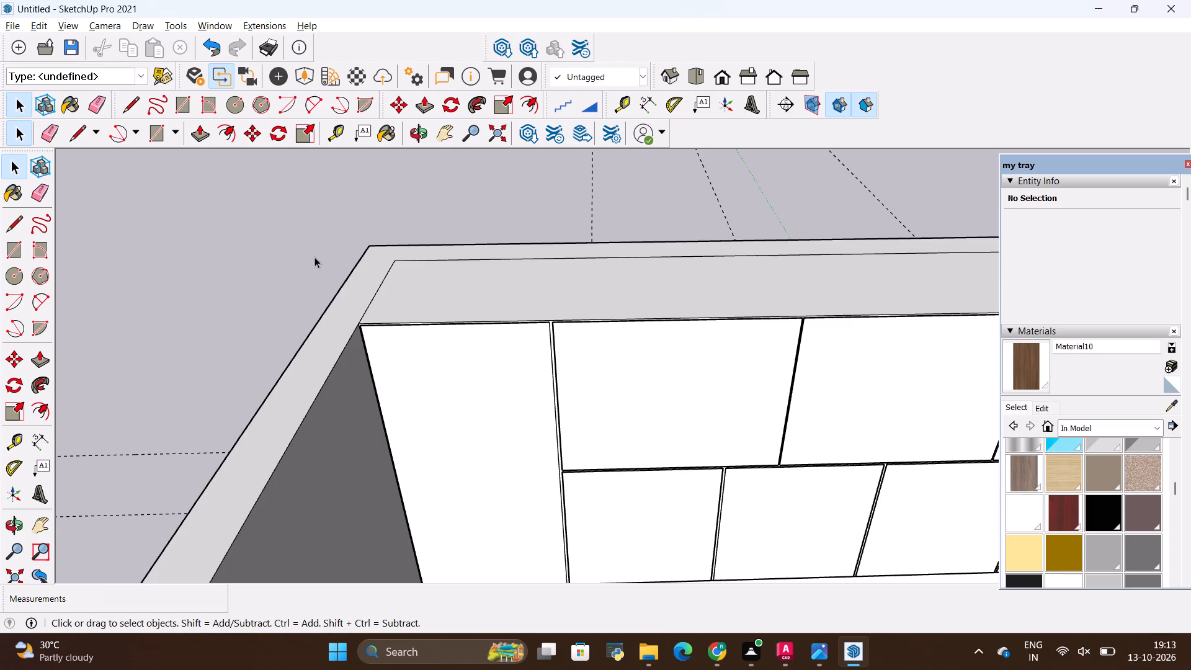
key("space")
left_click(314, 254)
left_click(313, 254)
Push the three wide upper door faces 1' 6" inward with Push/Pull to form open compartments.
scroll(707, 422, "up", 4)
left_click(648, 397)
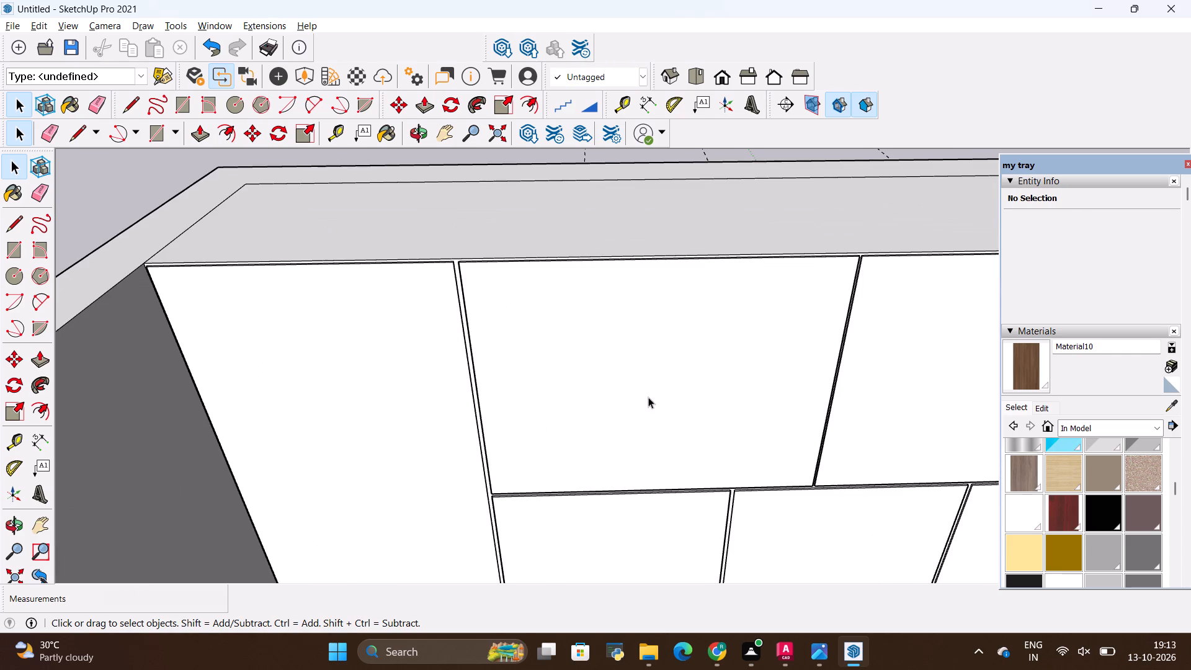
scroll(546, 379, "down", 4)
key("p")
left_click(637, 391)
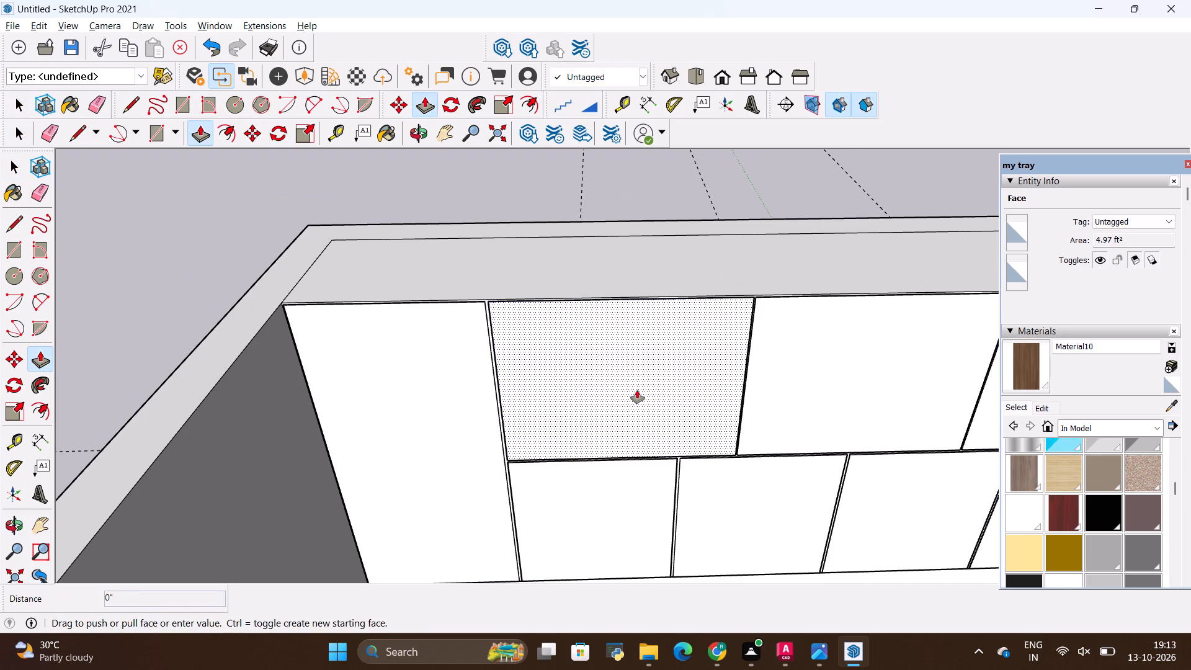
scroll(660, 486, "down", 6)
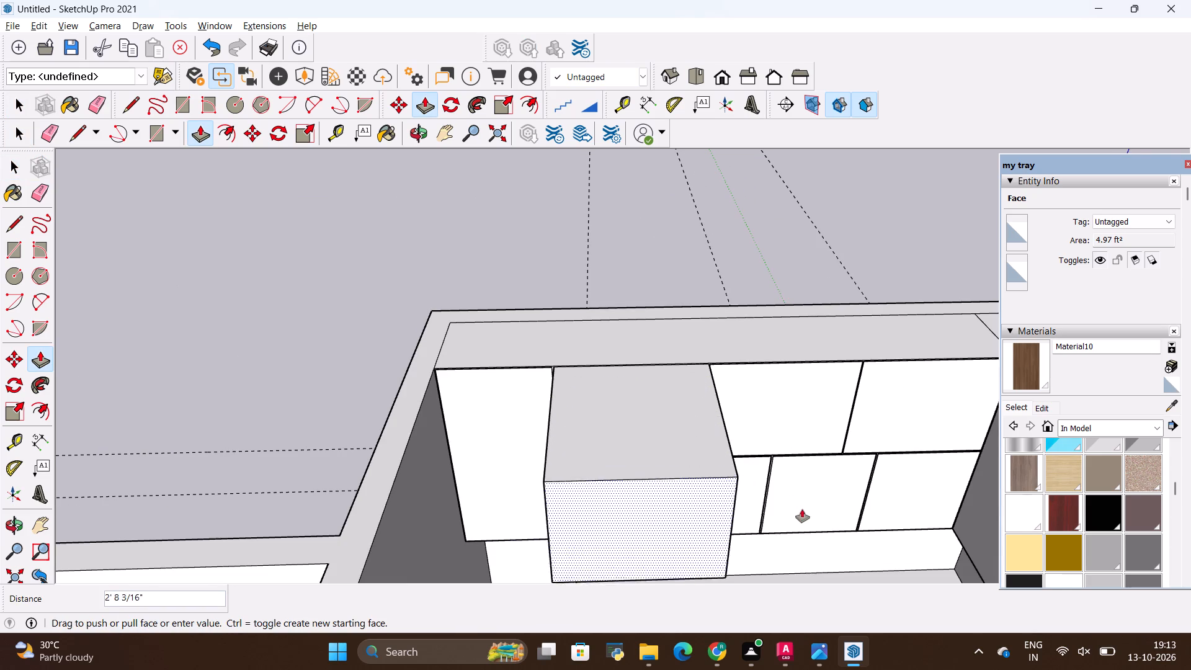
scroll(802, 509, "down", 5)
left_click(824, 539)
left_click(783, 459)
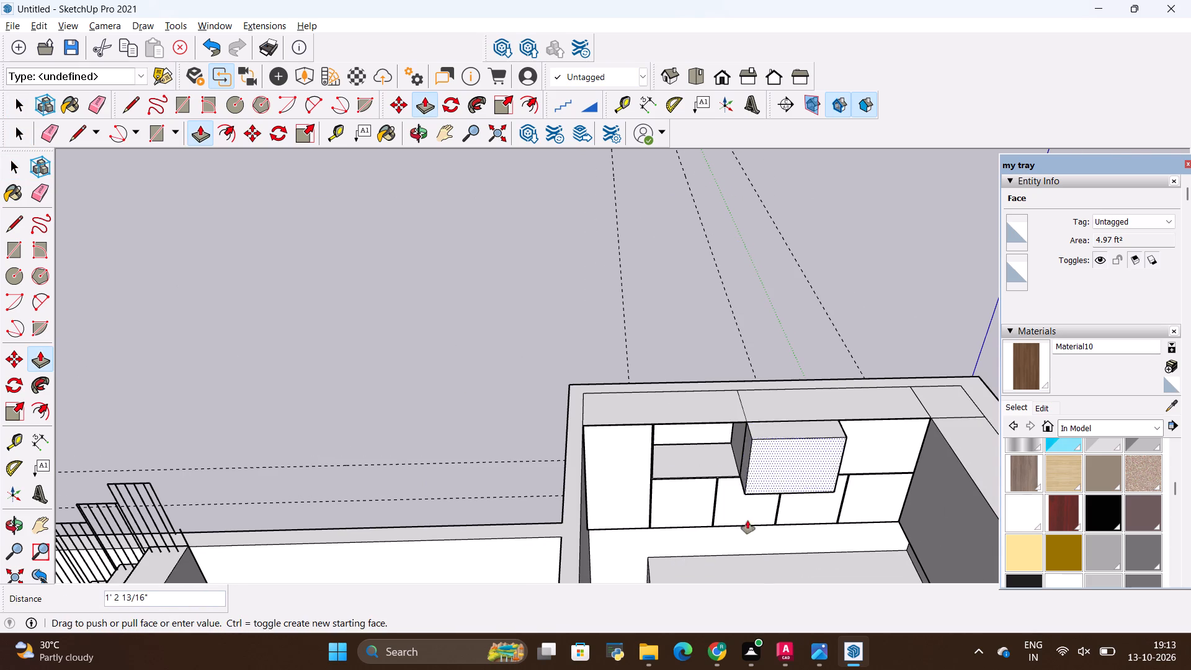
left_click(734, 545)
left_click(854, 439)
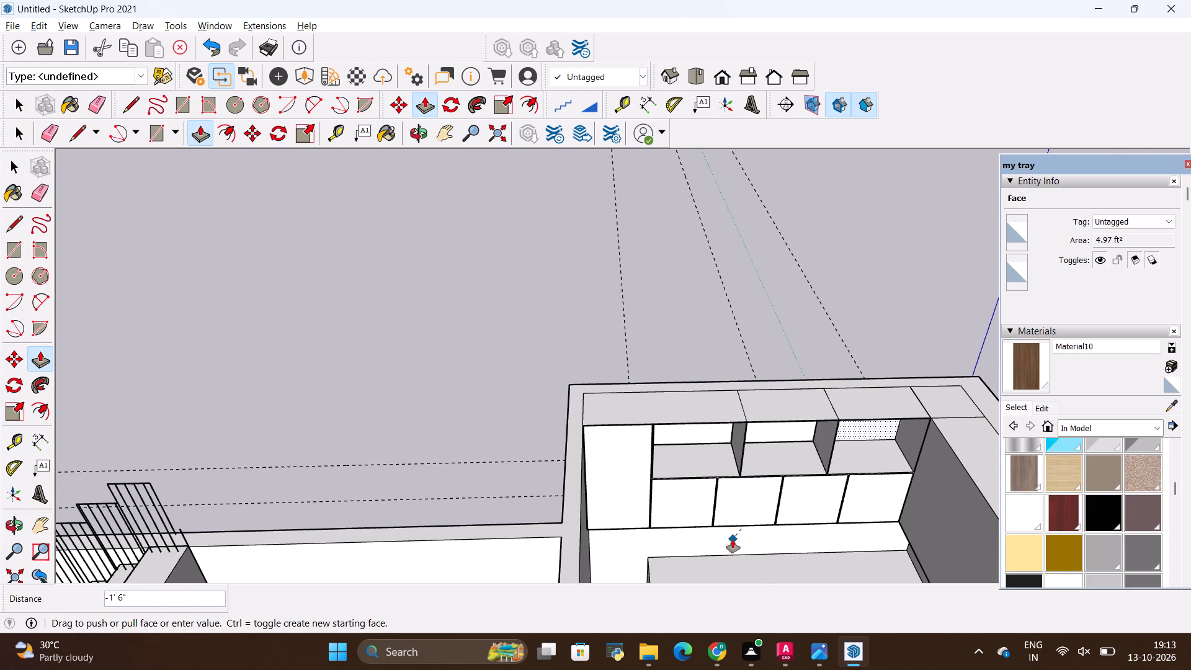
left_click(733, 540)
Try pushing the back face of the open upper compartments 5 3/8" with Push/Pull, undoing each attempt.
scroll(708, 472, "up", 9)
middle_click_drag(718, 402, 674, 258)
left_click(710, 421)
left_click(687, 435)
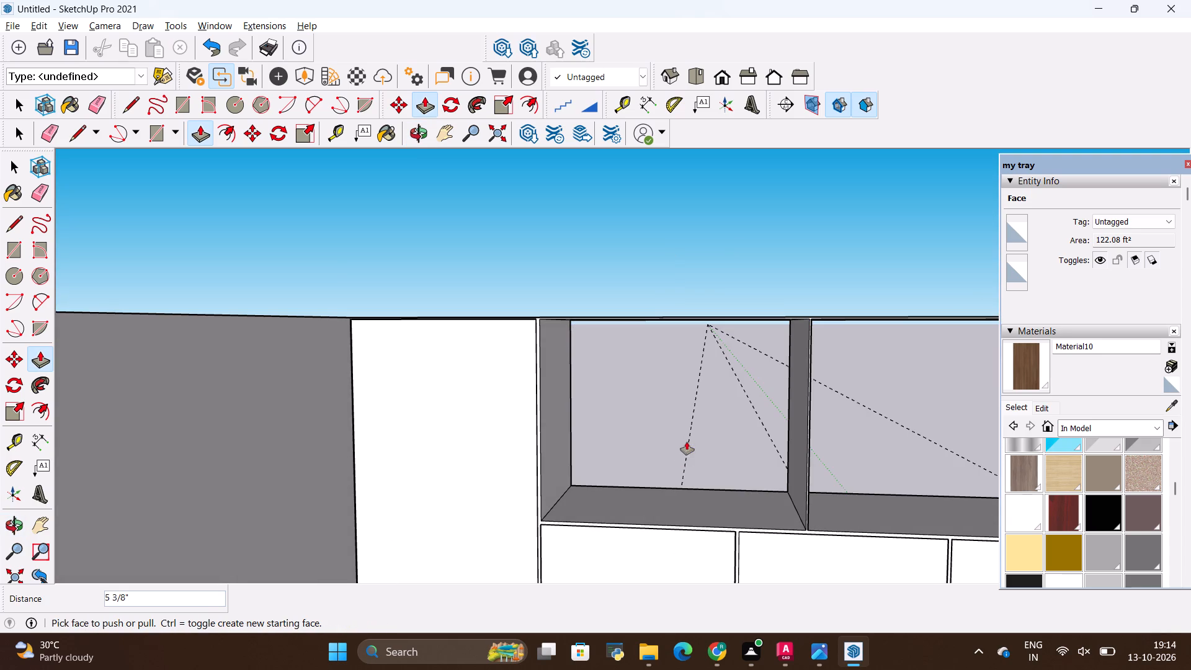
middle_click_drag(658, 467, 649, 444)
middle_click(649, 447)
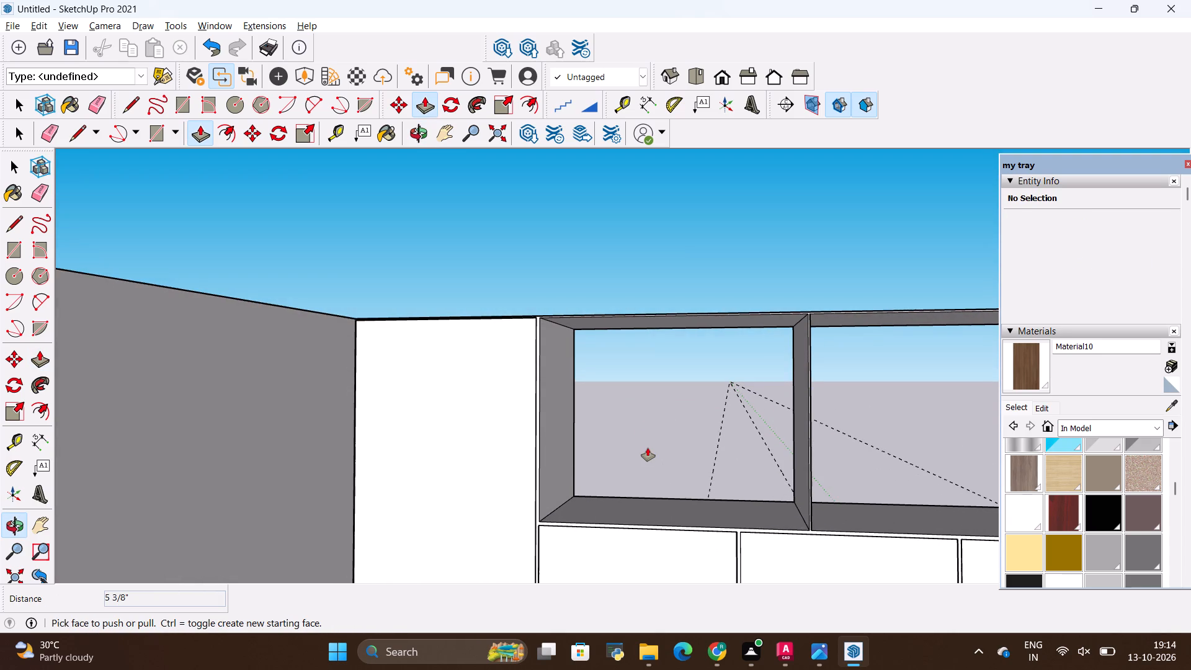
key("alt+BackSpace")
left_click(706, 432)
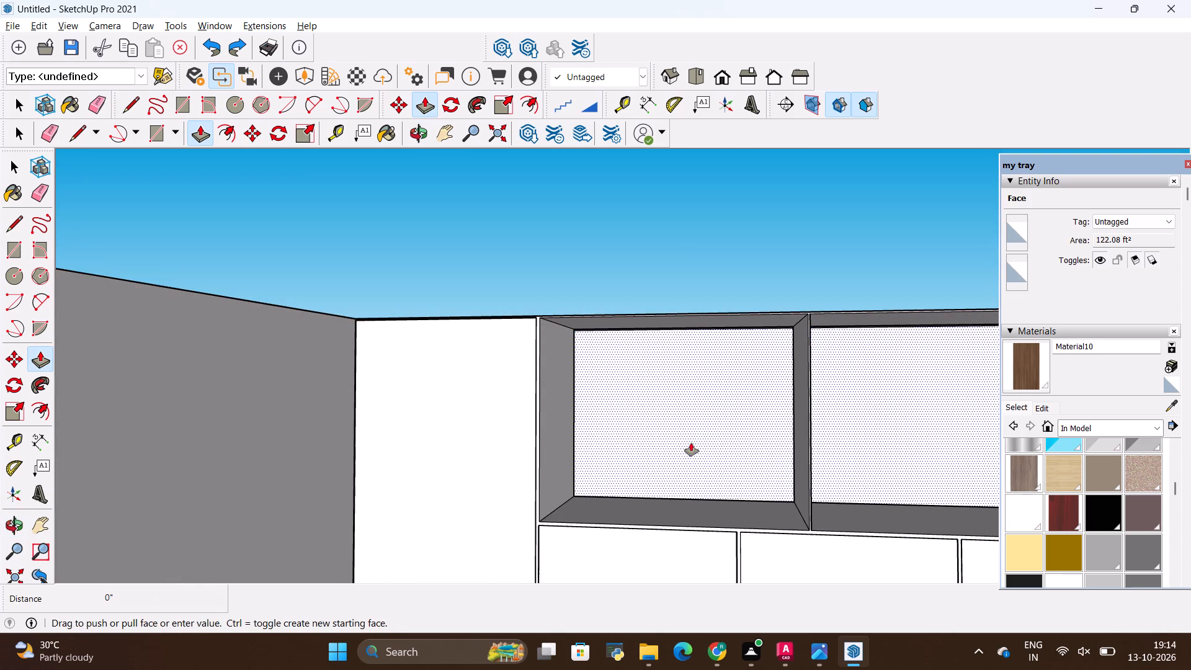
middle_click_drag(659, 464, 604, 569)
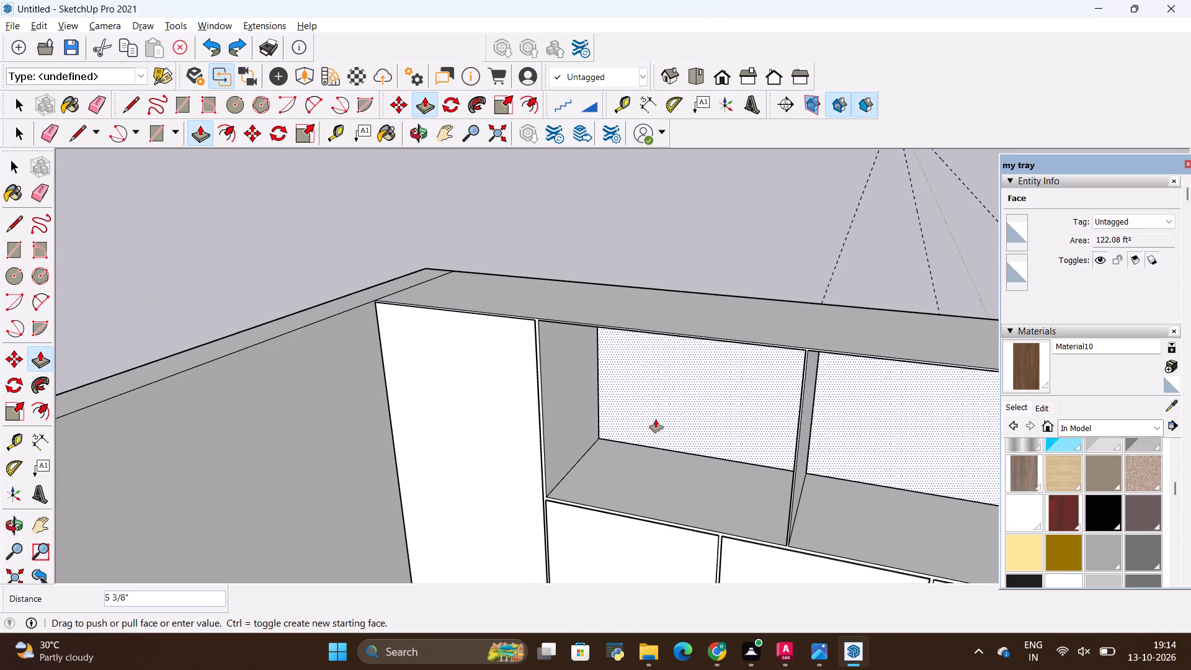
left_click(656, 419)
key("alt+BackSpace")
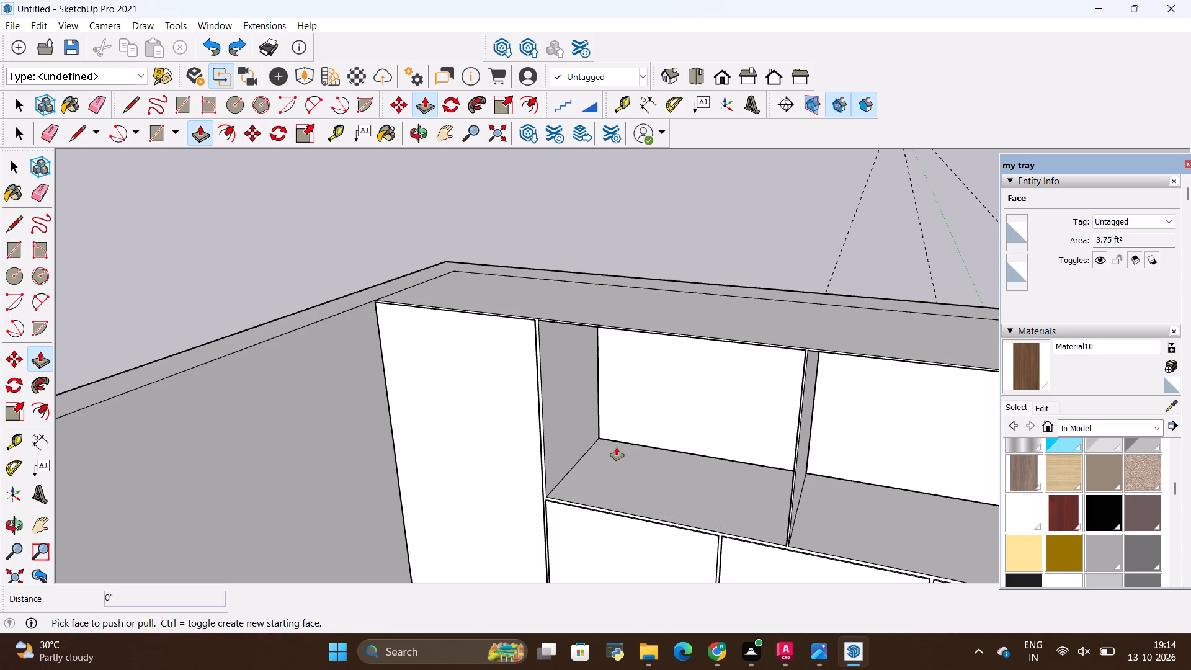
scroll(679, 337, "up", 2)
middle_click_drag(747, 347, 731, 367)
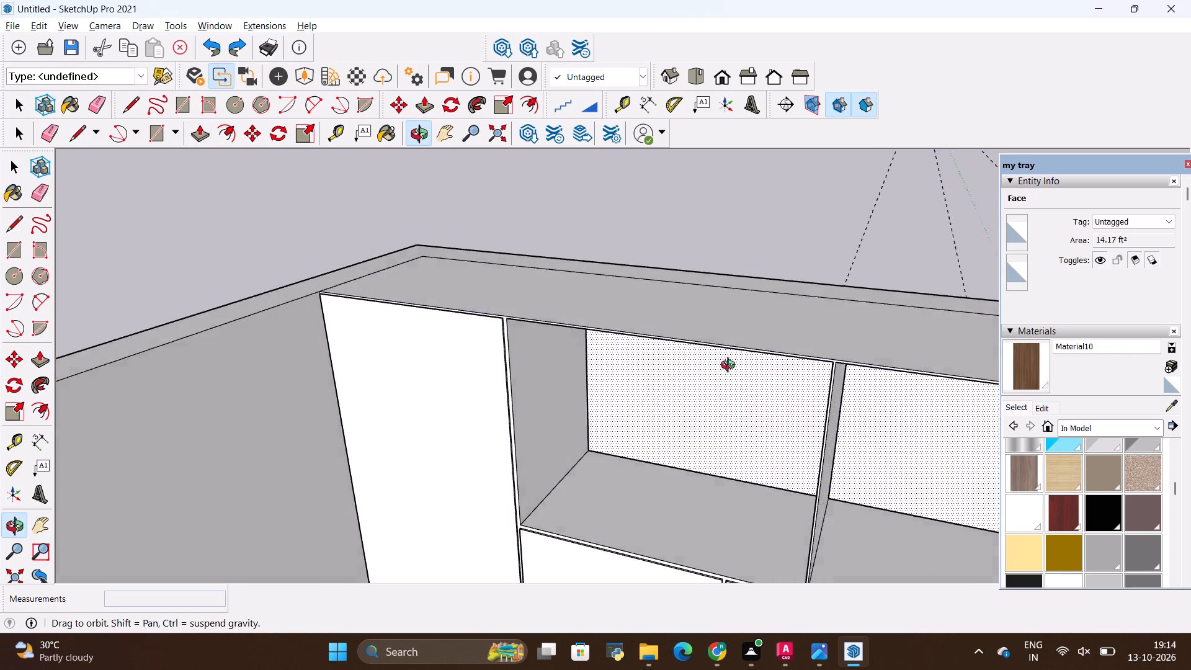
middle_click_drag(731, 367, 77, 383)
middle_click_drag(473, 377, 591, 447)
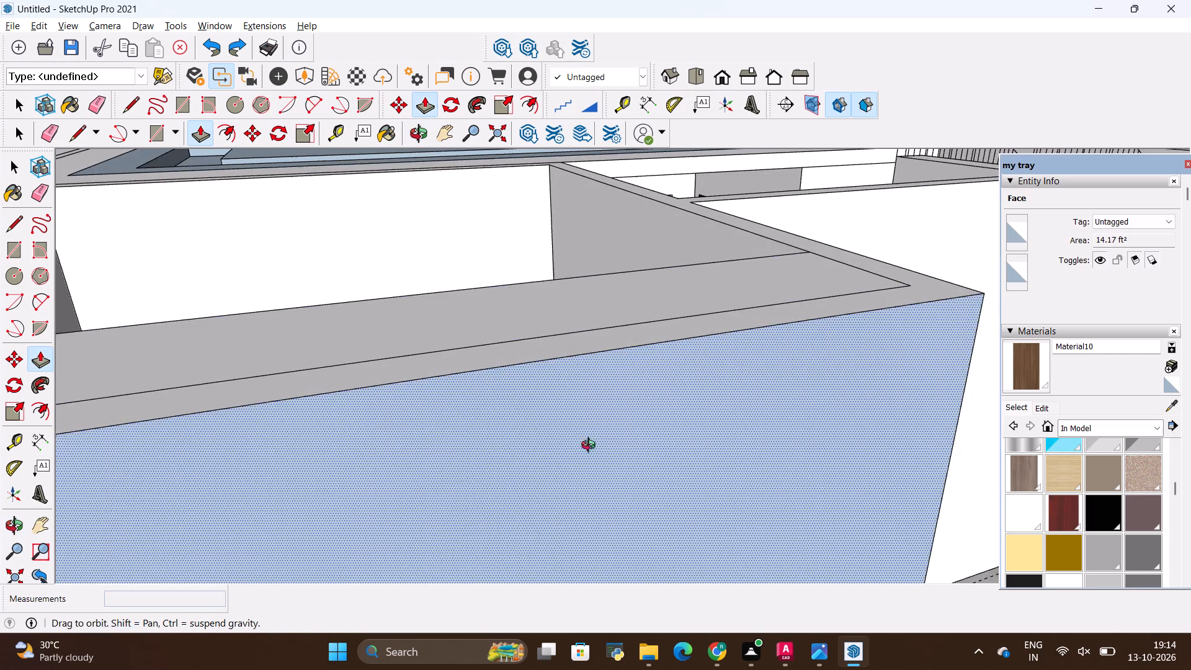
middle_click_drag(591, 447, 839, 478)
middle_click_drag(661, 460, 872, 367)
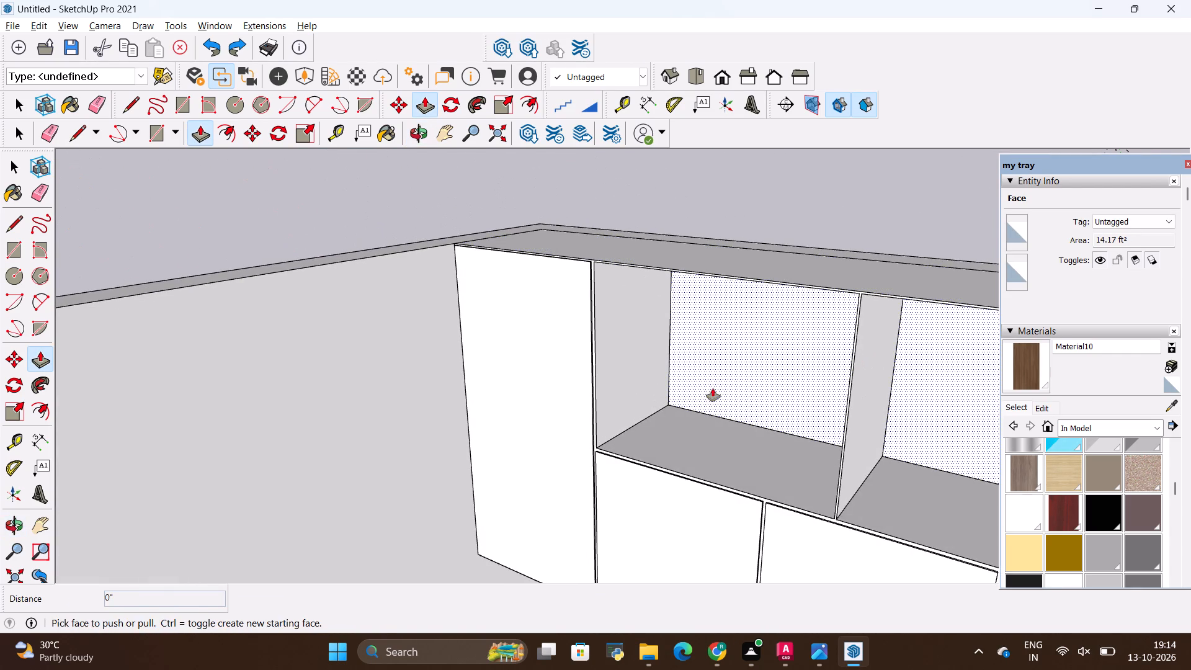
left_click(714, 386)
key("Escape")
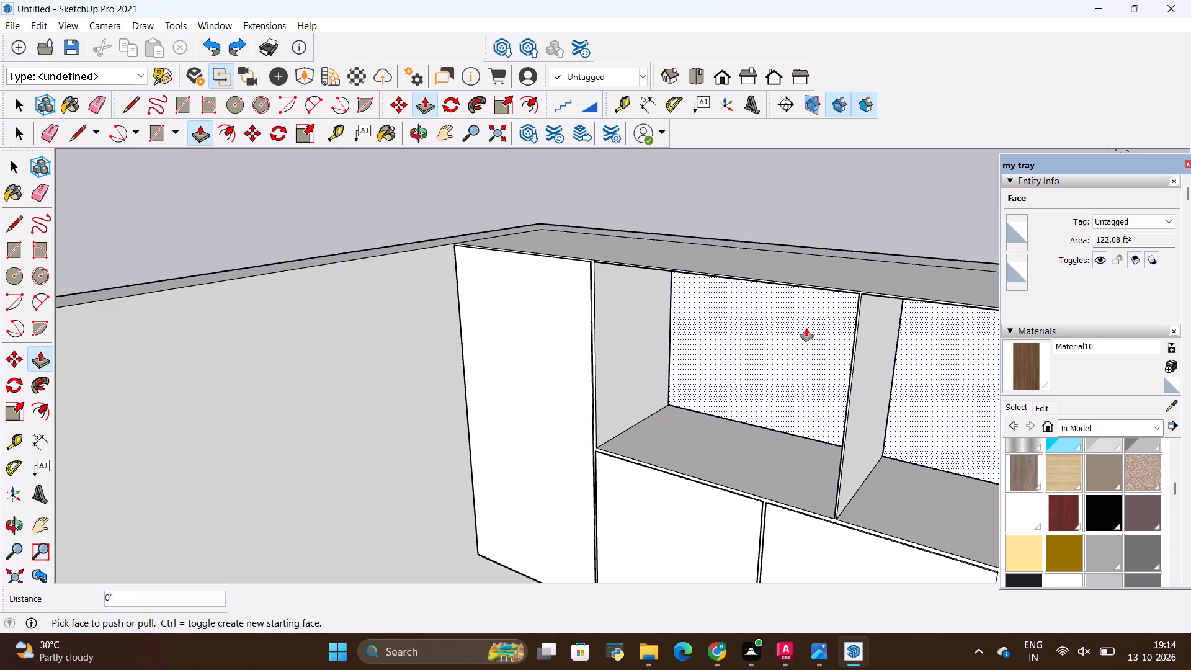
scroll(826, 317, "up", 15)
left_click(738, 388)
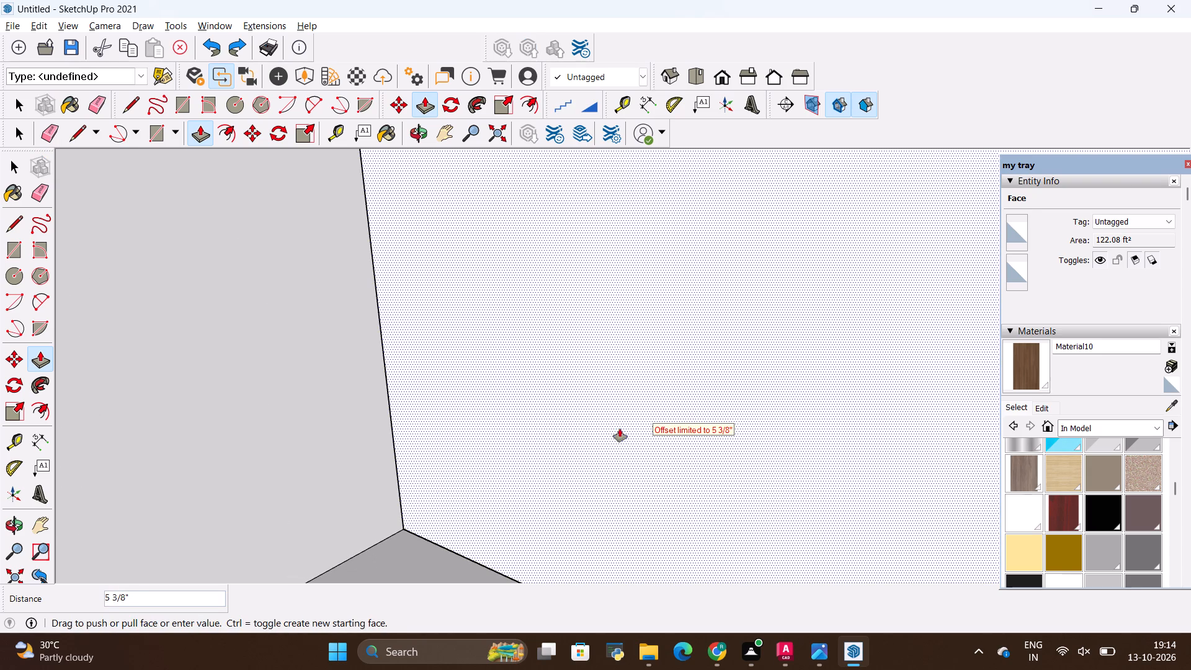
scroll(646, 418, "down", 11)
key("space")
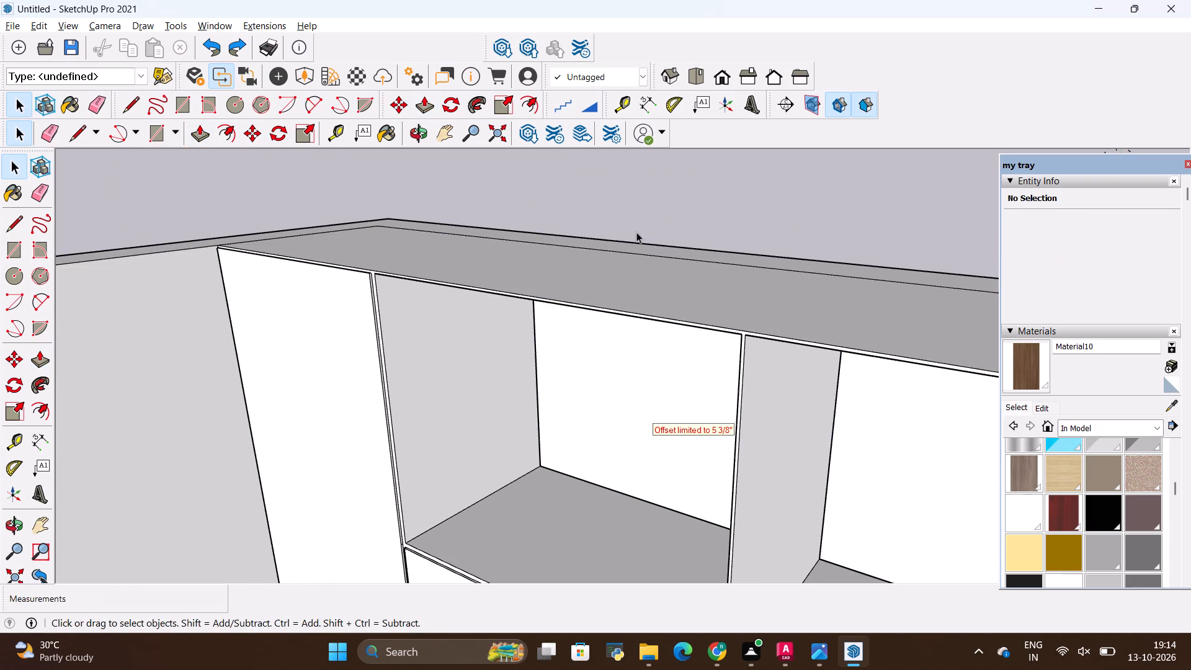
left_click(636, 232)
Examine the top and side edges of the first open compartment beside the tall door.
scroll(579, 380, "down", 6)
middle_click_drag(563, 426, 754, 321)
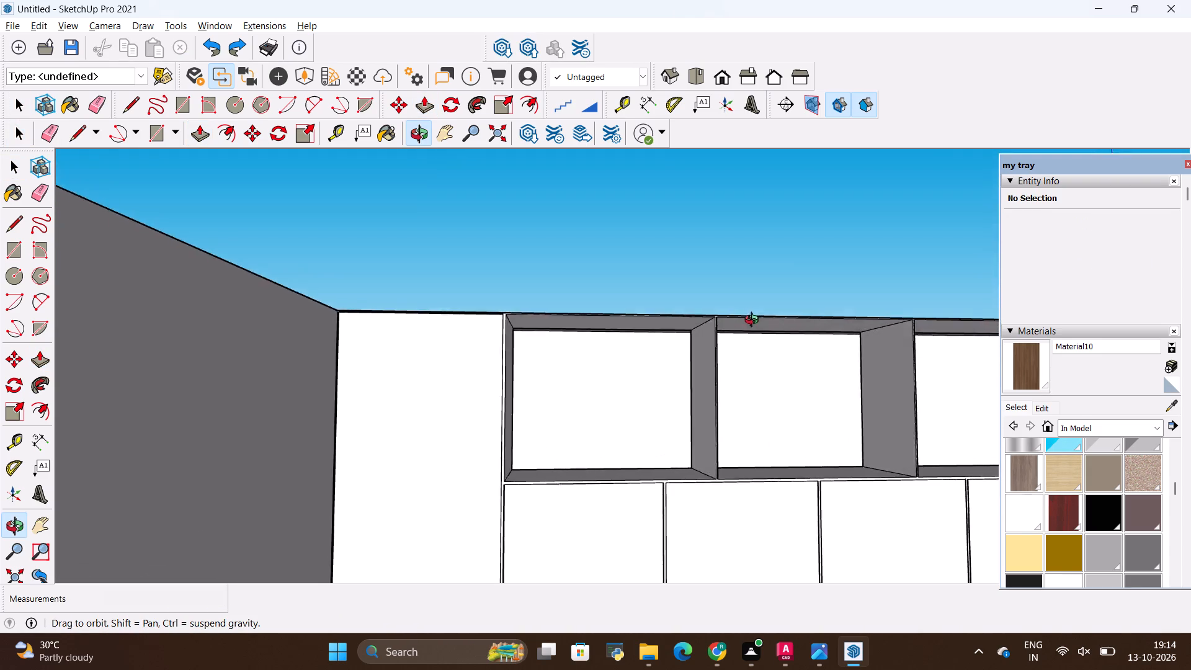
middle_click_drag(754, 321, 711, 334)
scroll(394, 395, "up", 9)
scroll(538, 265, "up", 1)
scroll(623, 243, "up", 4)
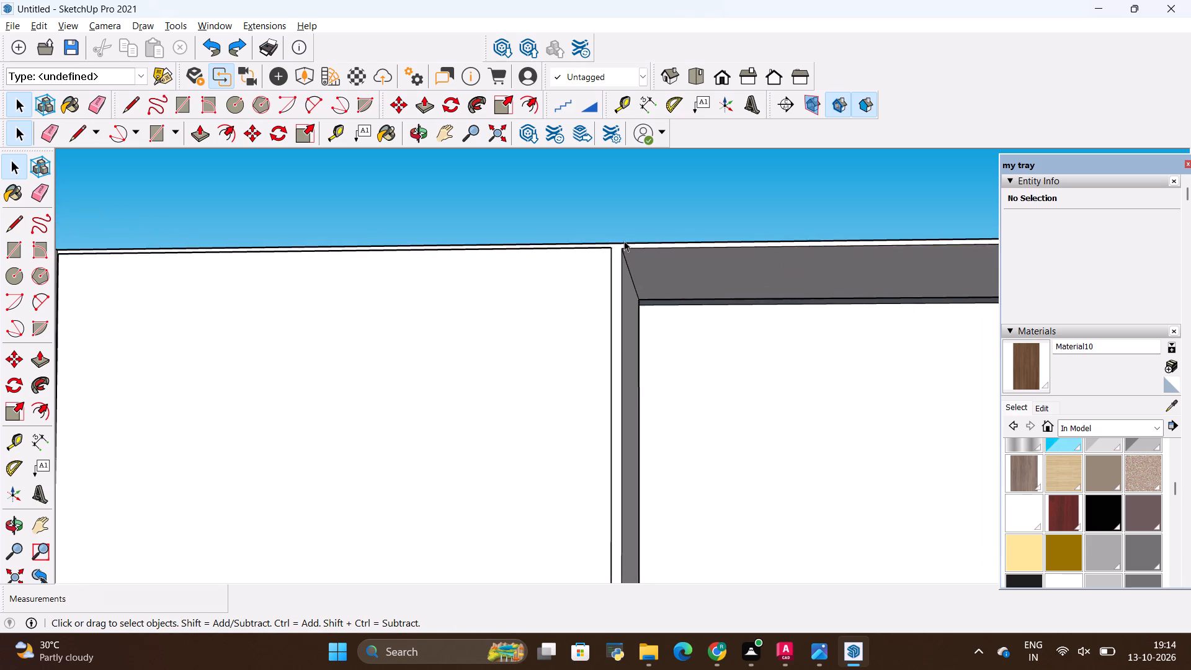
scroll(624, 241, "up", 3)
scroll(623, 241, "down", 5)
scroll(666, 264, "up", 1)
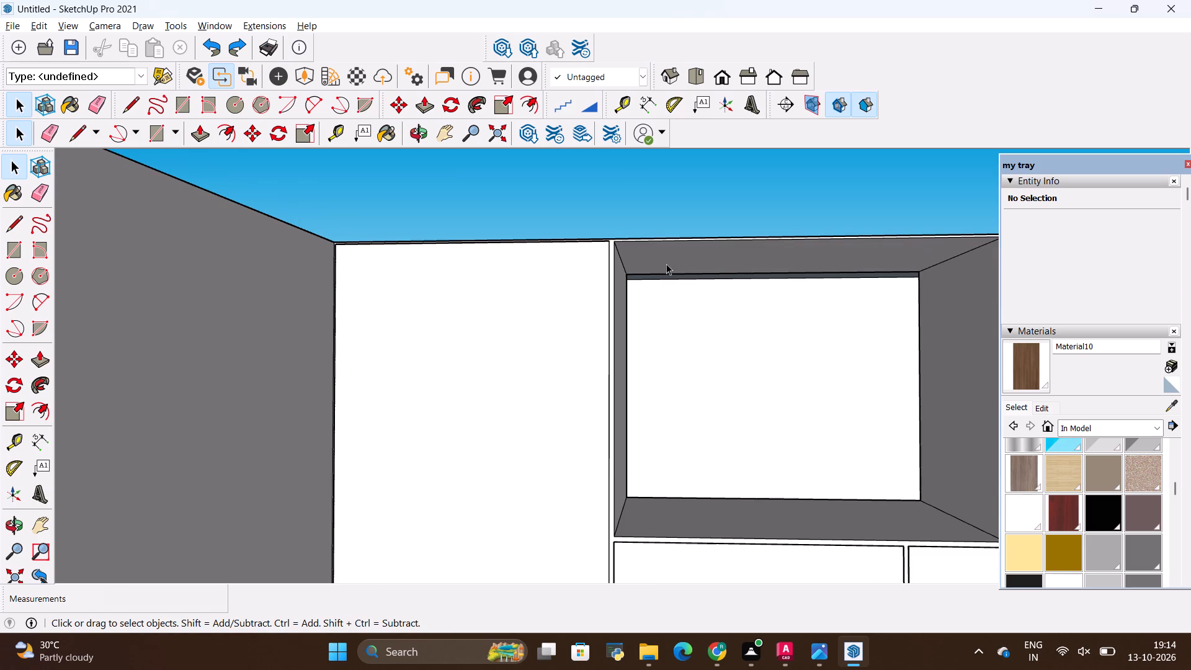
After checking the reference photo, draw a rectangle of about 2' 6 5/16" by 1' 11 5/8" across the first upper compartment's opening.
key("alt+Tab")
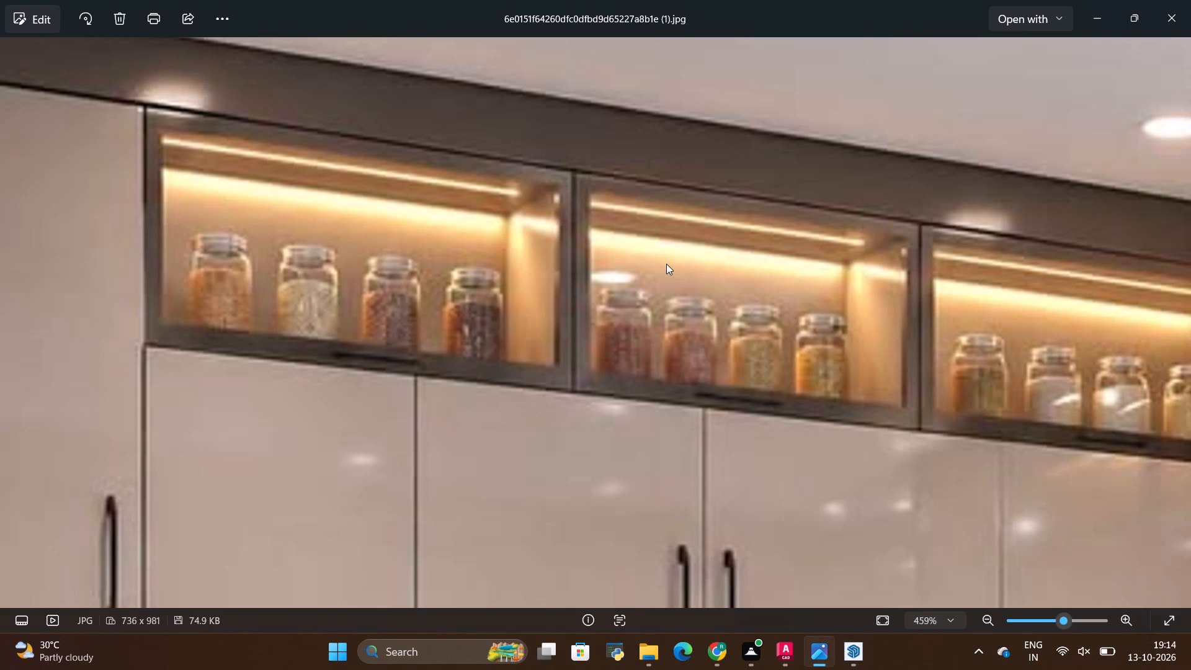
key("alt+Tab")
scroll(641, 264, "up", 5)
middle_click_drag(606, 248, 584, 270)
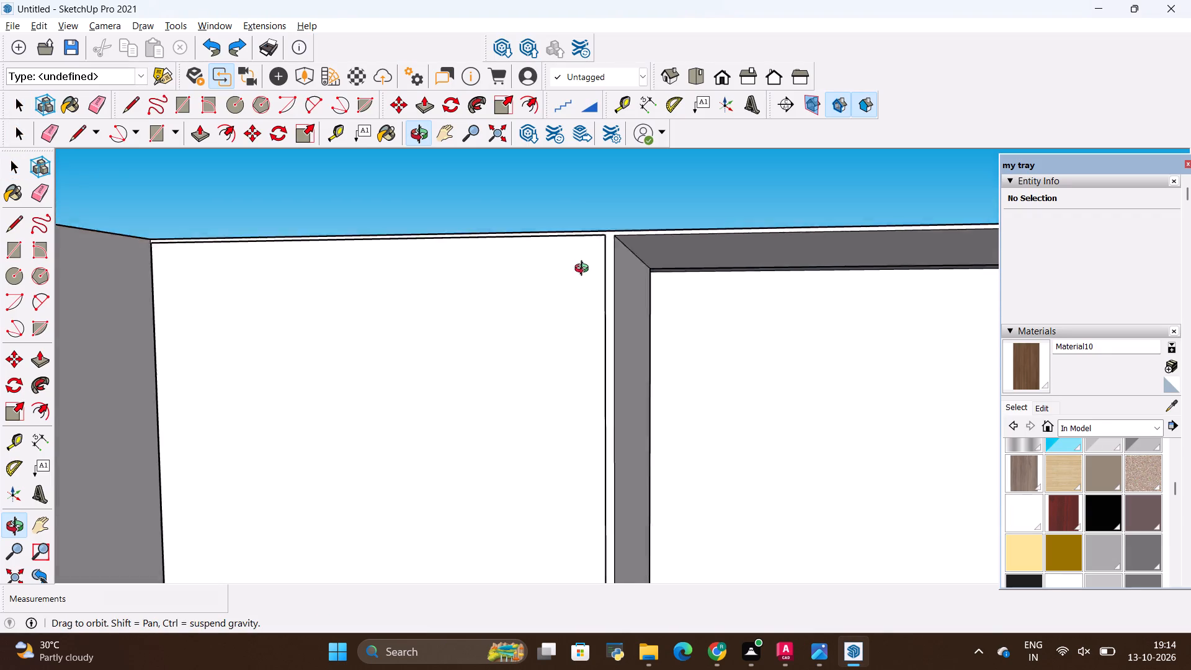
middle_click_drag(584, 270, 563, 298)
key("r")
scroll(602, 257, "up", 6)
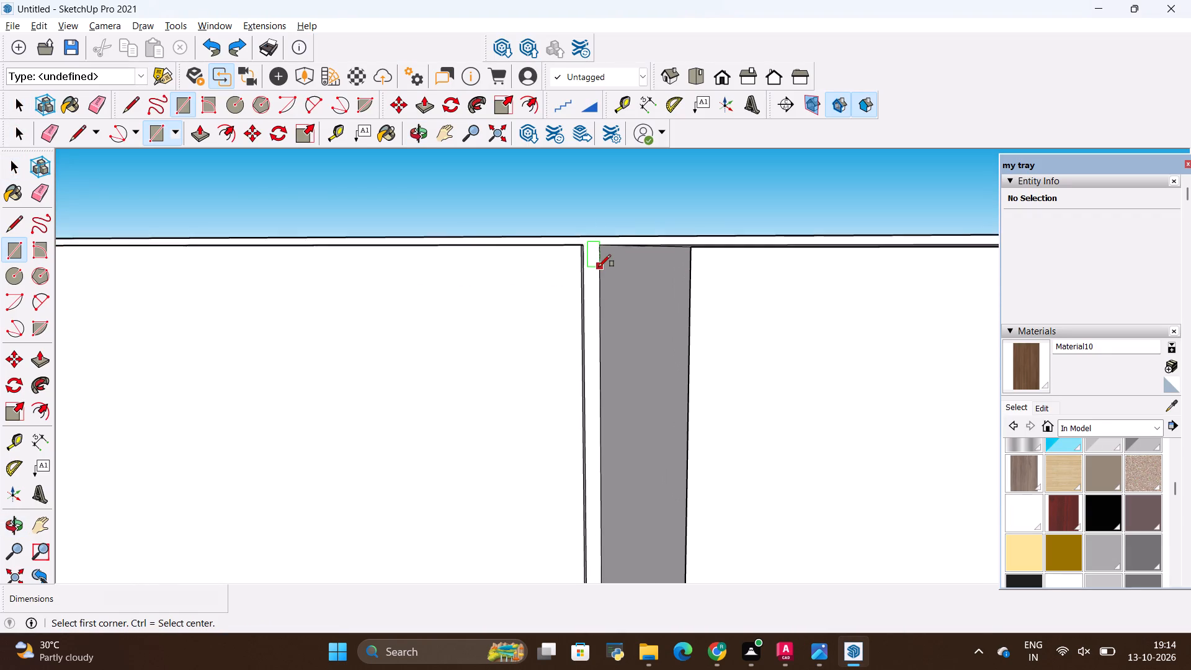
scroll(599, 267, "up", 4)
left_click(606, 236)
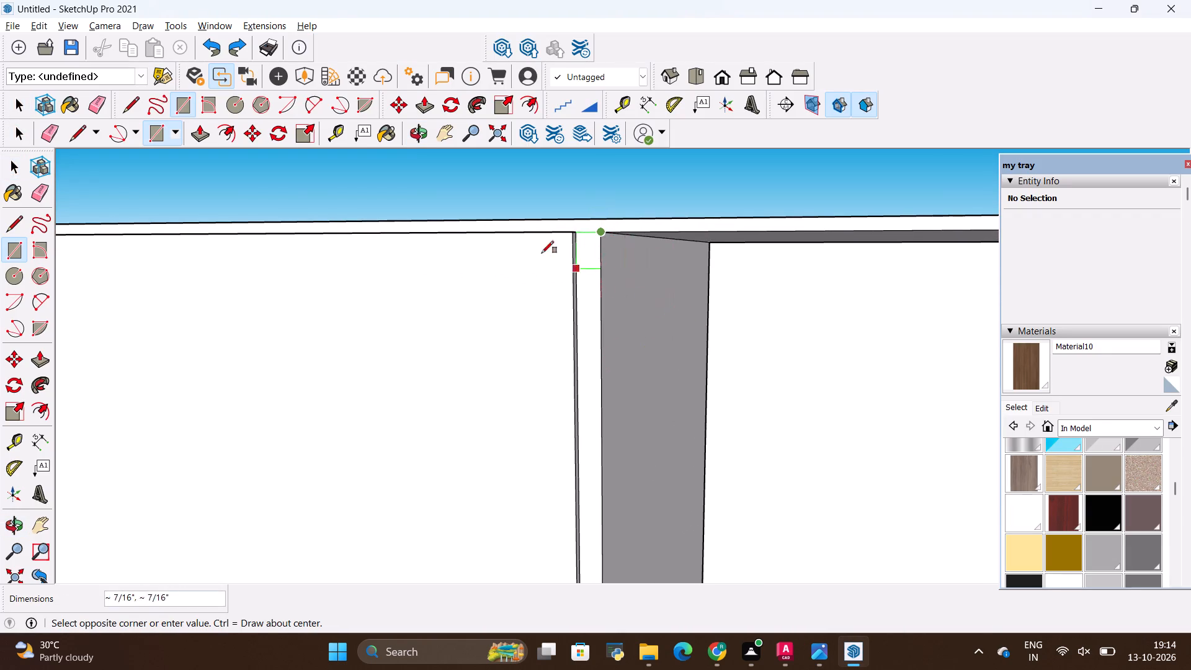
scroll(519, 244, "down", 20)
scroll(769, 434, "up", 6)
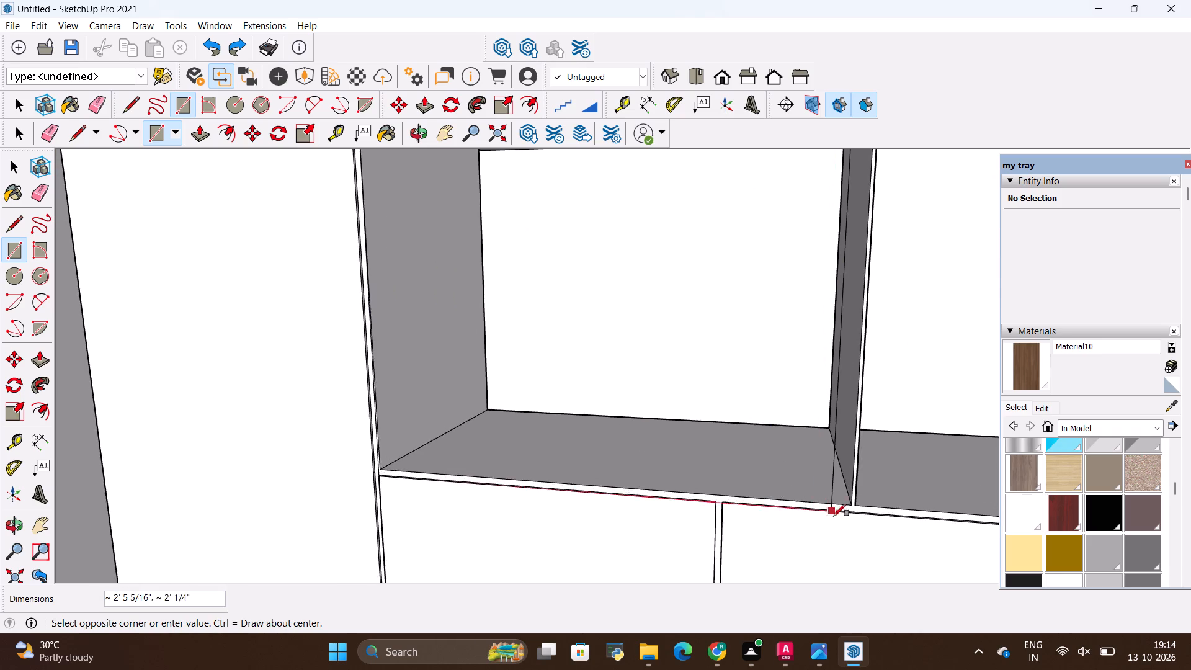
scroll(834, 516, "up", 15)
left_click(867, 496)
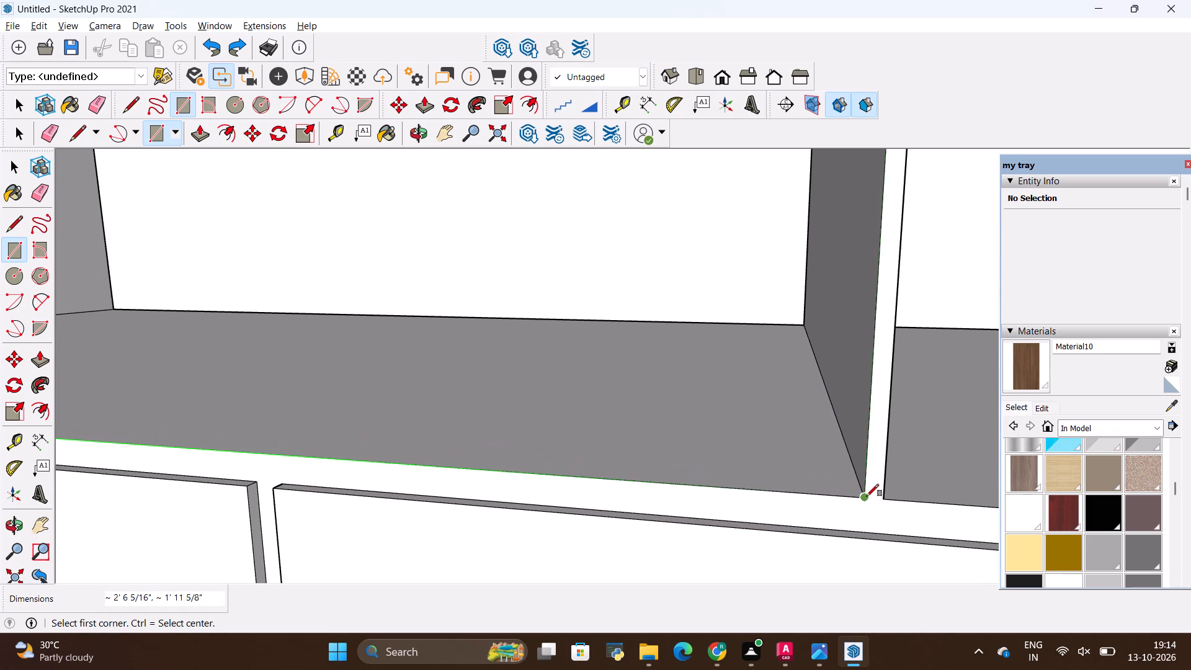
scroll(857, 519, "down", 20)
scroll(857, 519, "down", 3)
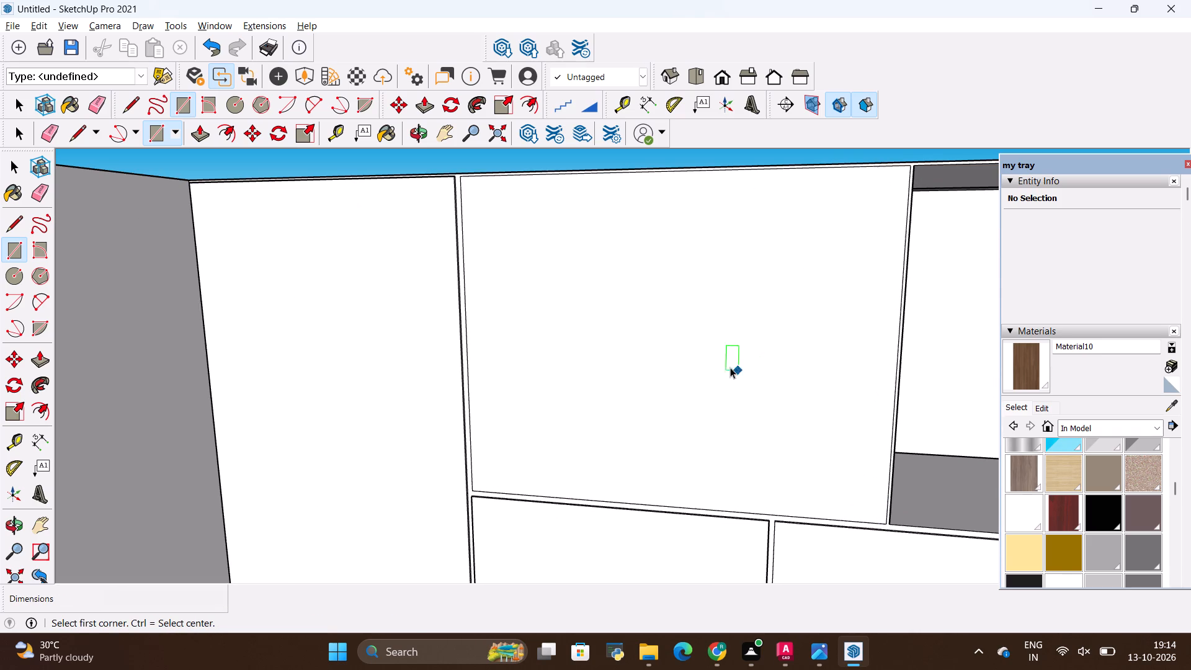
Group the new rectangle with its edges and convert the group into a component.
key("space")
double_click(728, 367)
right_click(729, 368)
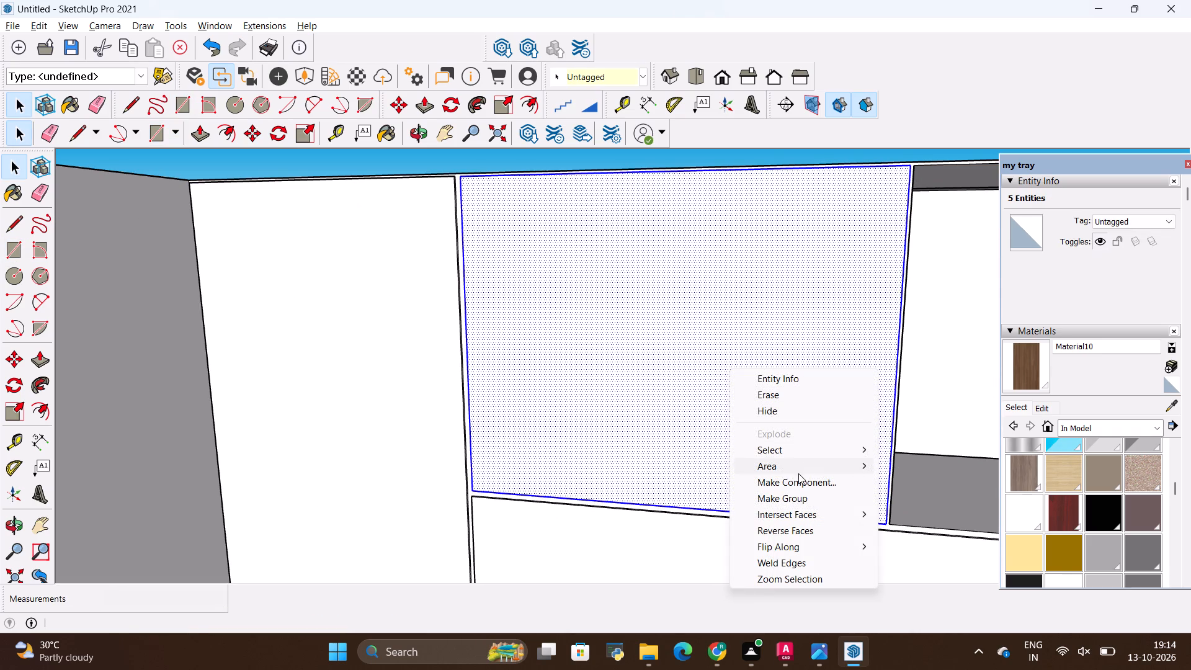
left_click(796, 492)
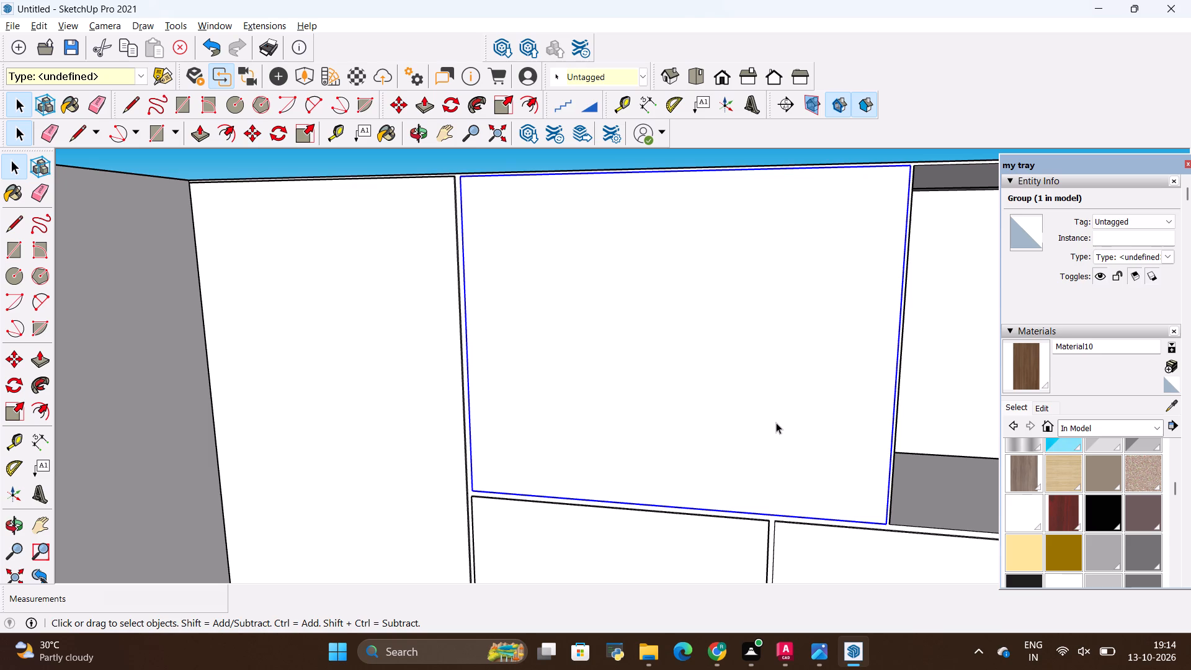
right_click(776, 422)
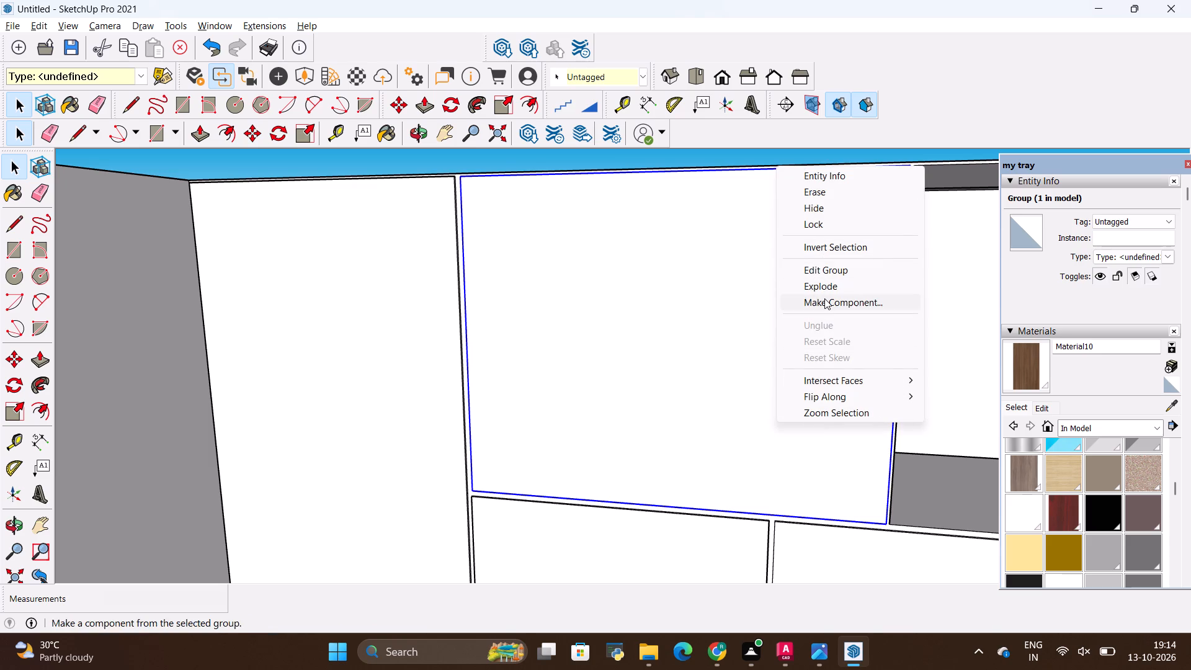
left_click(824, 298)
left_click(627, 478)
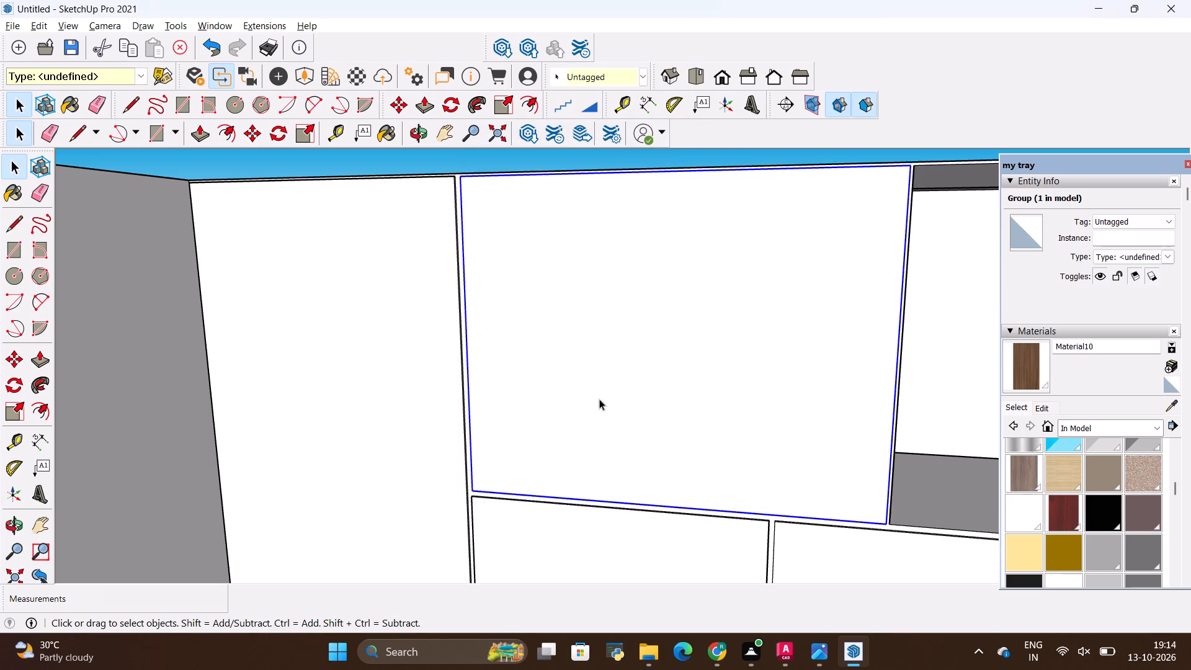
Thicken the component's face by about 3/16" with Push/Pull to form a thin door panel, and leave component editing.
scroll(613, 316, "up", 4)
scroll(628, 315, "down", 5)
middle_click_drag(617, 296, 689, 404)
double_click(690, 379)
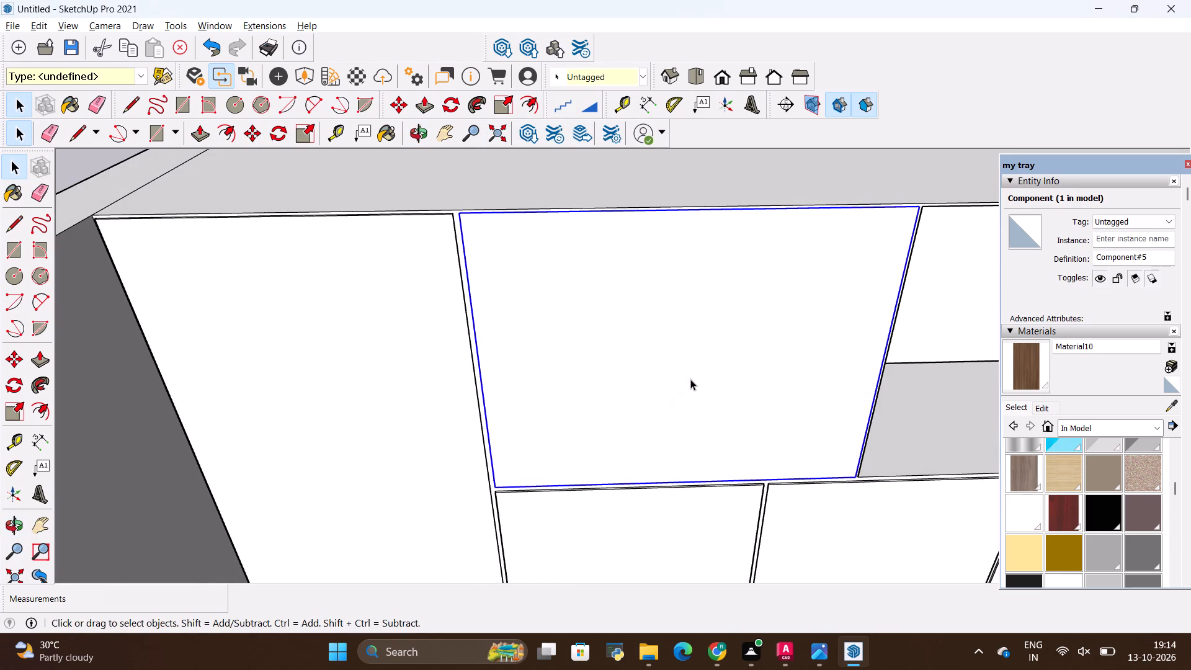
key("p")
left_click(713, 346)
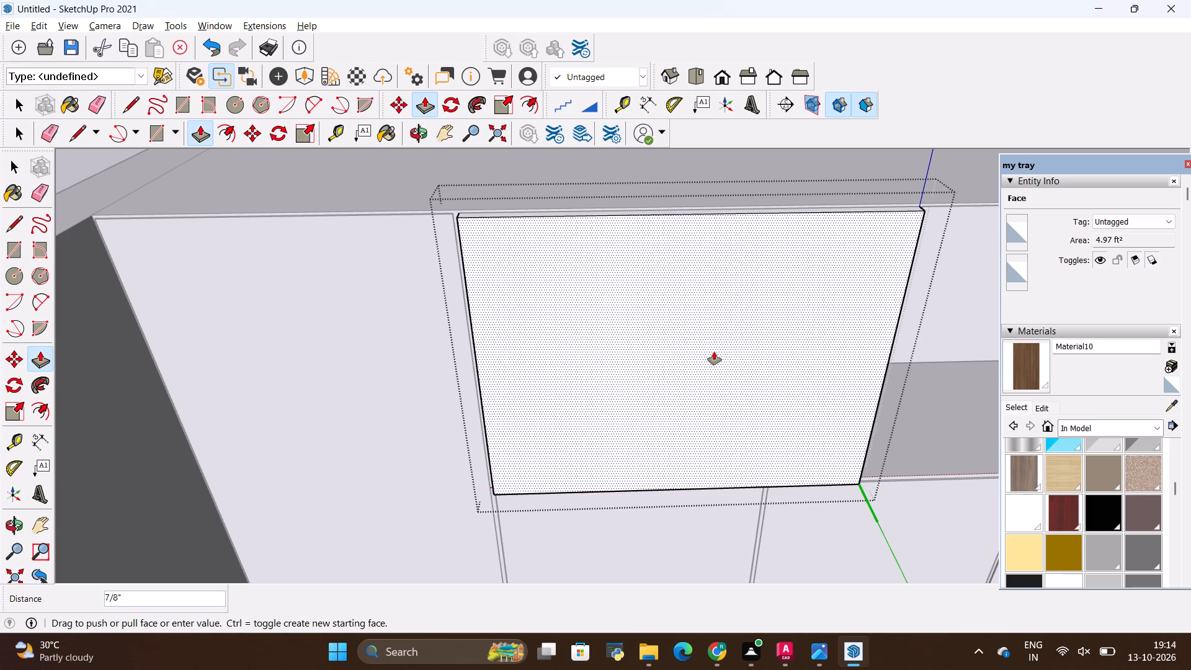
scroll(680, 388, "down", 4)
middle_click_drag(676, 398, 676, 398)
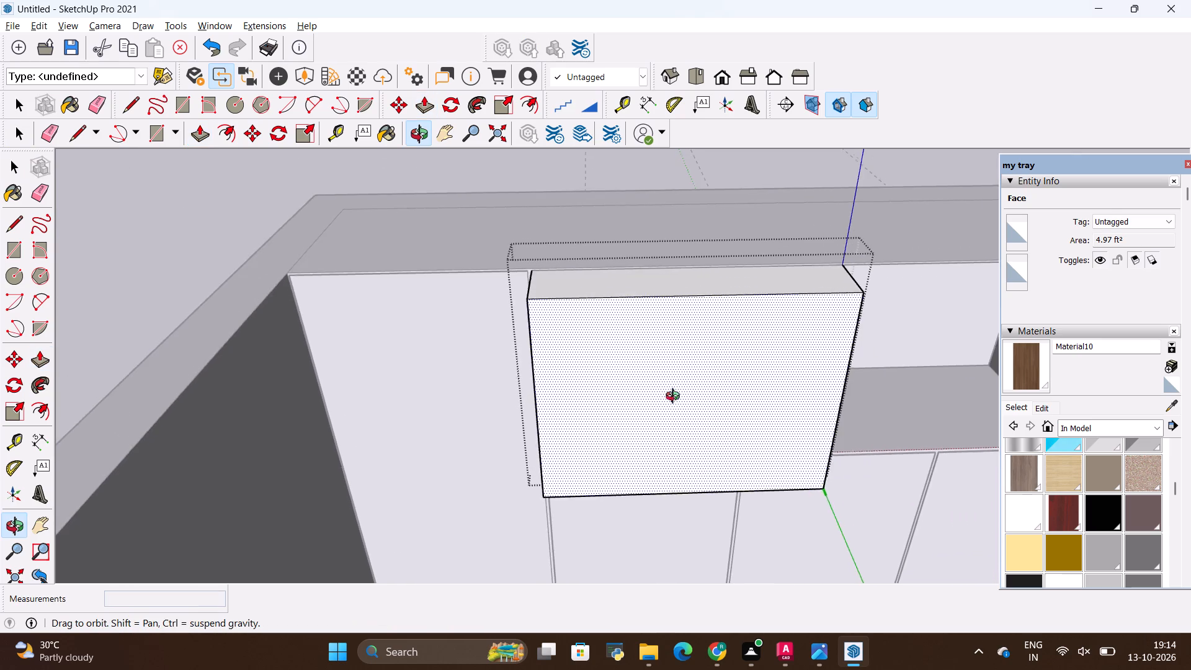
middle_click_drag(676, 398, 455, 267)
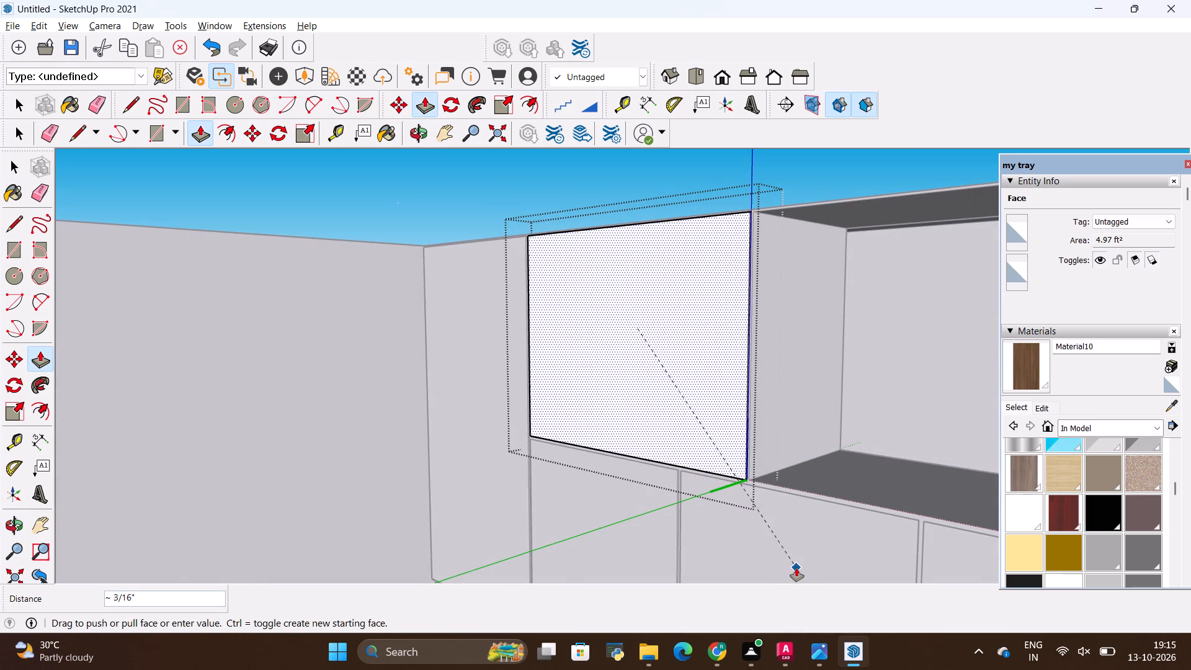
left_click(796, 568)
middle_click_drag(675, 415, 744, 569)
scroll(774, 262, "up", 20)
scroll(774, 262, "up", 5)
scroll(898, 353, "up", 1)
middle_click_drag(899, 353, 658, 330)
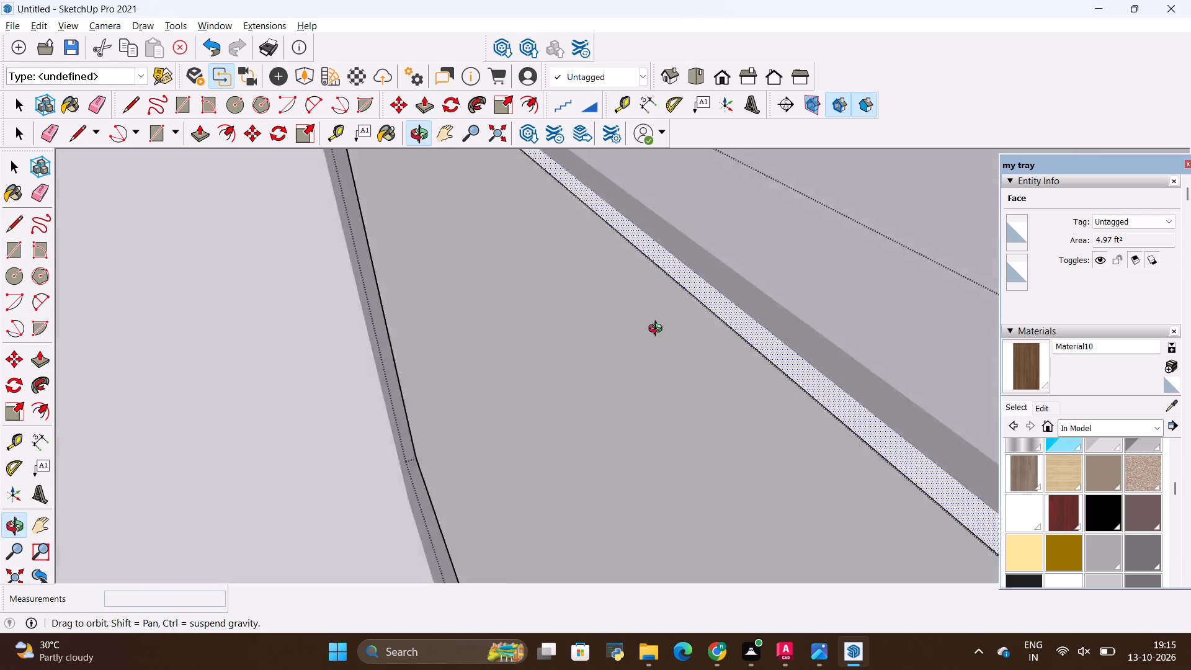
middle_click_drag(658, 330, 1050, 421)
scroll(522, 360, "down", 10)
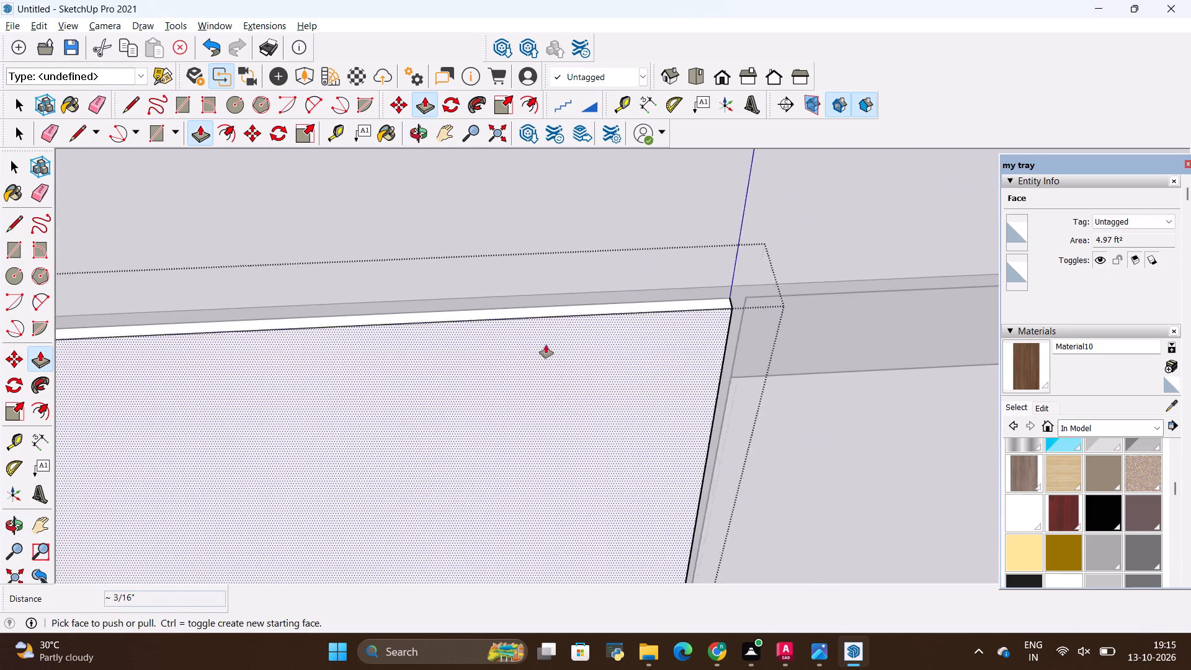
key("space")
left_click(720, 240)
left_click(574, 340)
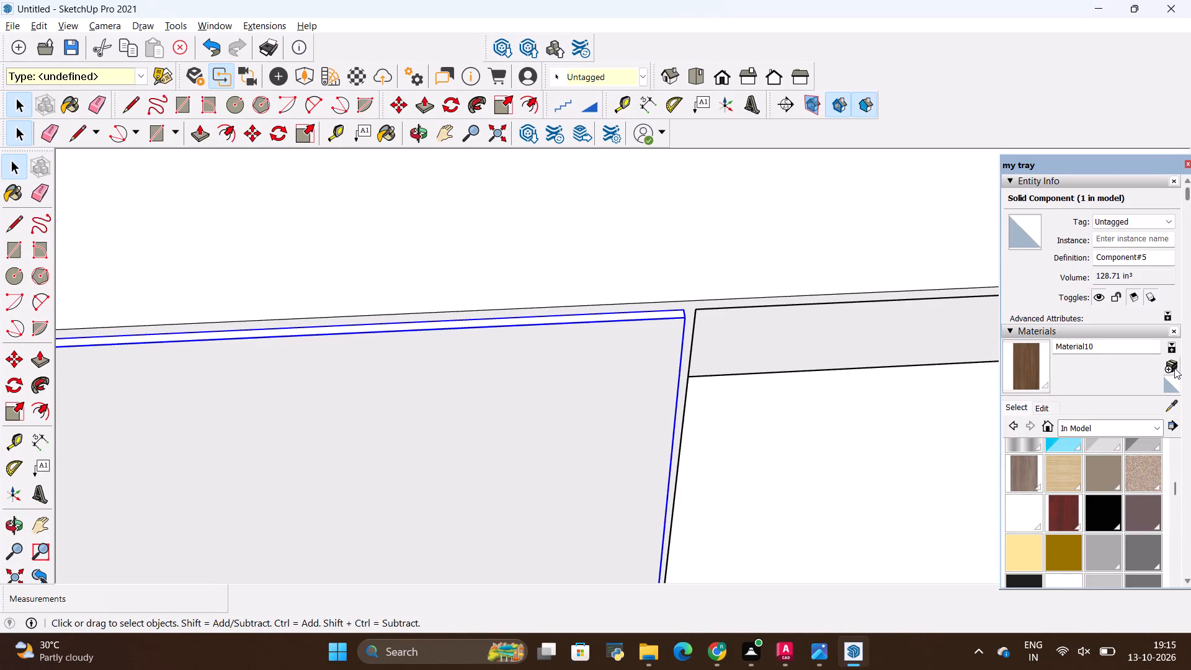
Paint the first upper compartment's door panel with the [Translucent_Glass_Gray]3 material.
scroll(852, 274, "down", 11)
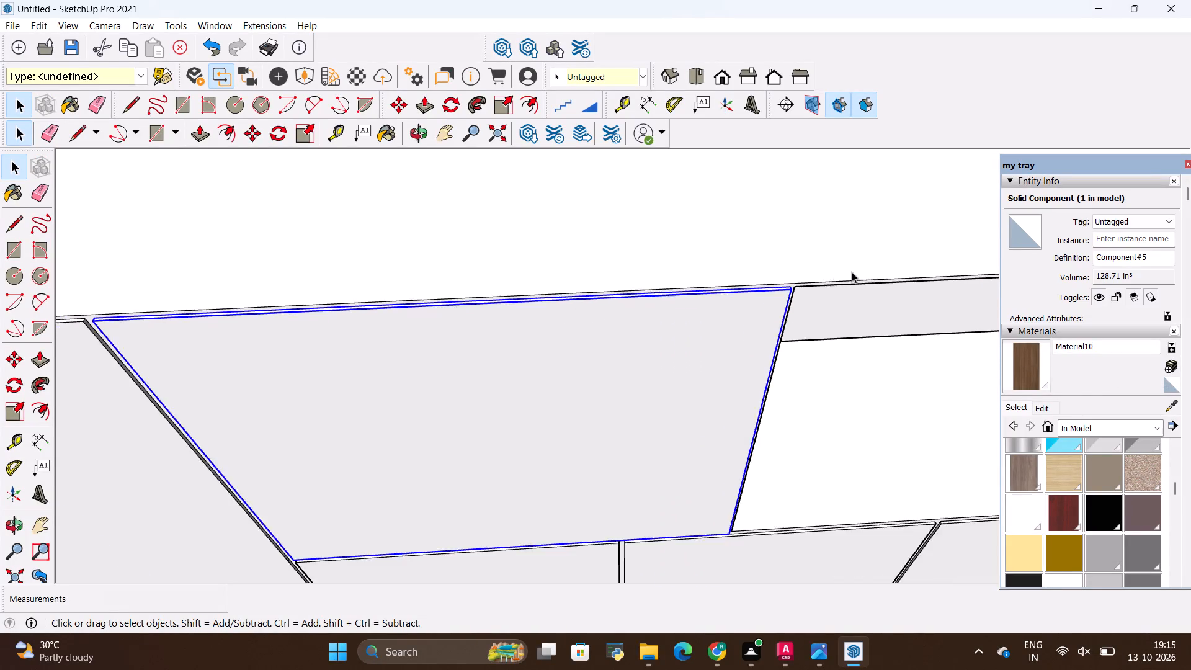
scroll(852, 272, "down", 5)
scroll(735, 259, "down", 4)
middle_click_drag(720, 341, 700, 284)
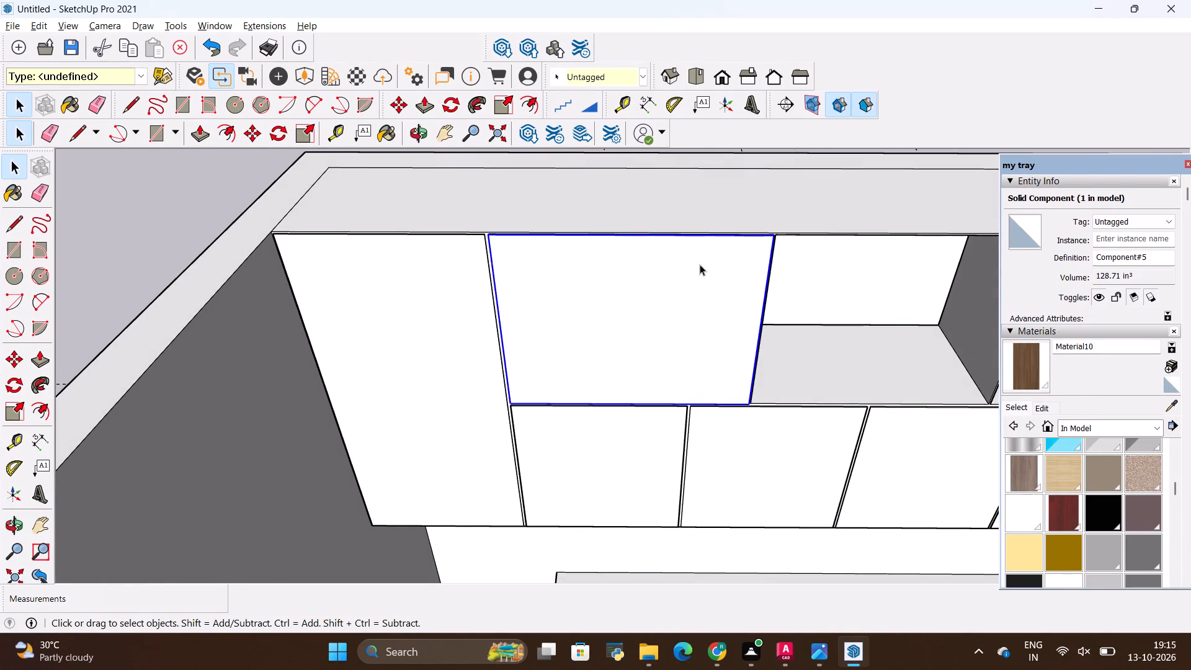
scroll(713, 220, "up", 8)
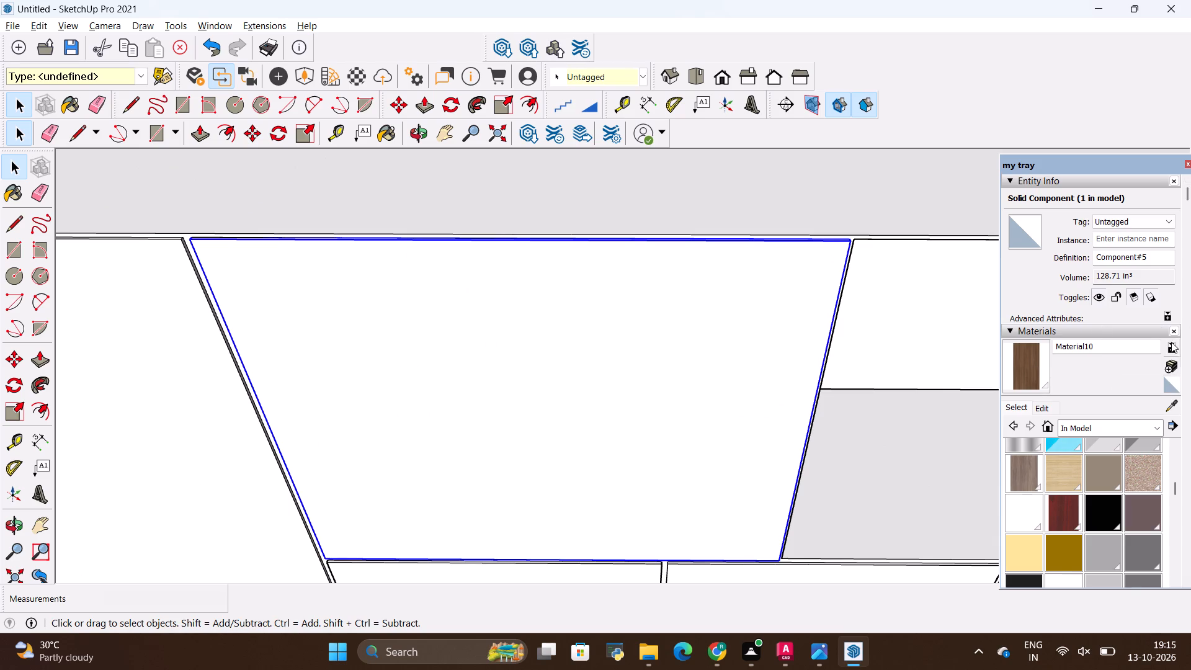
scroll(1124, 487, "up", 2)
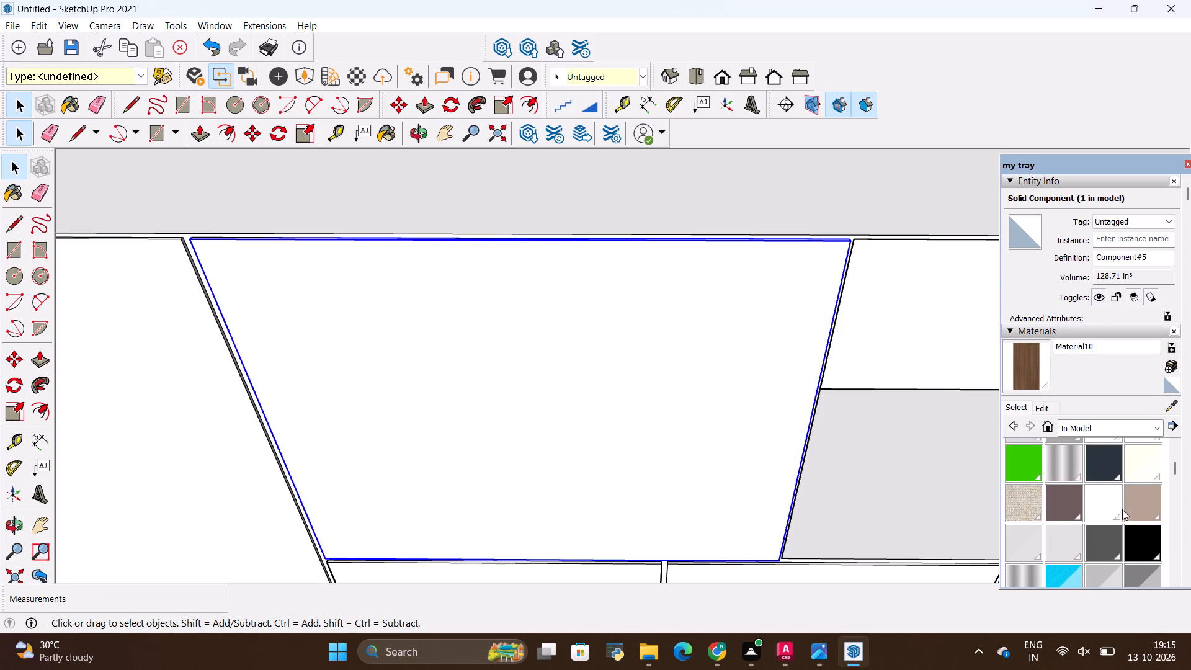
scroll(1123, 516, "down", 1)
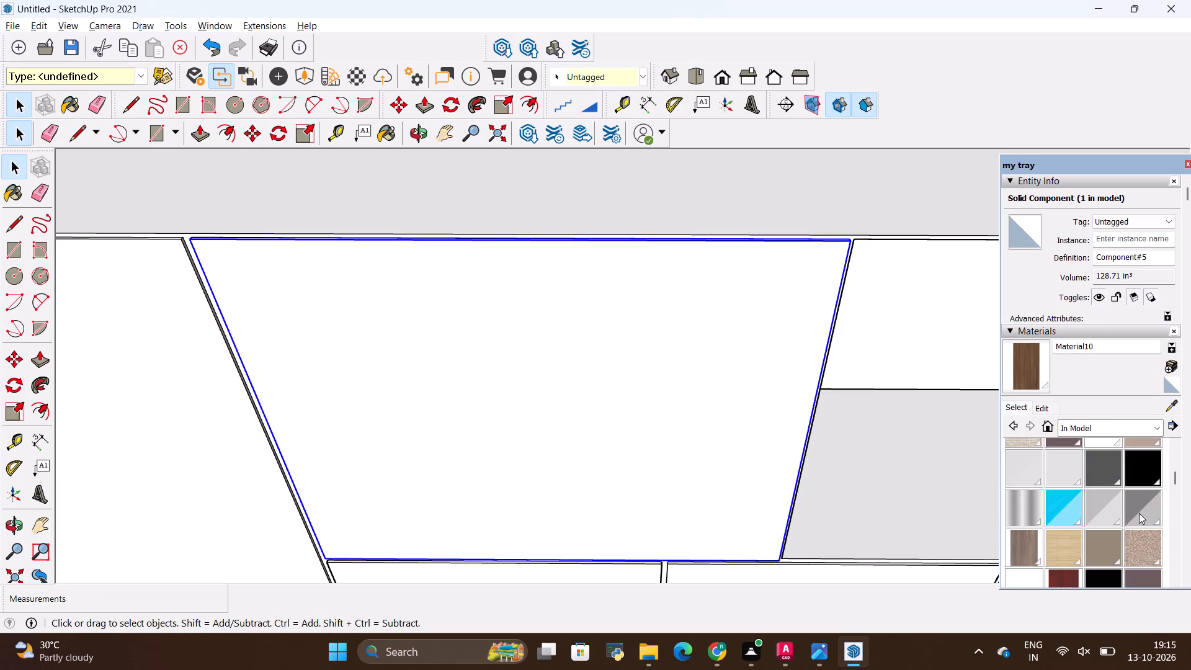
left_click(1139, 513)
left_click(664, 455)
Examine the gray glass panel and the compartment behind it from several angles.
scroll(664, 455, "down", 5)
middle_click_drag(691, 482, 723, 324)
scroll(521, 264, "up", 8)
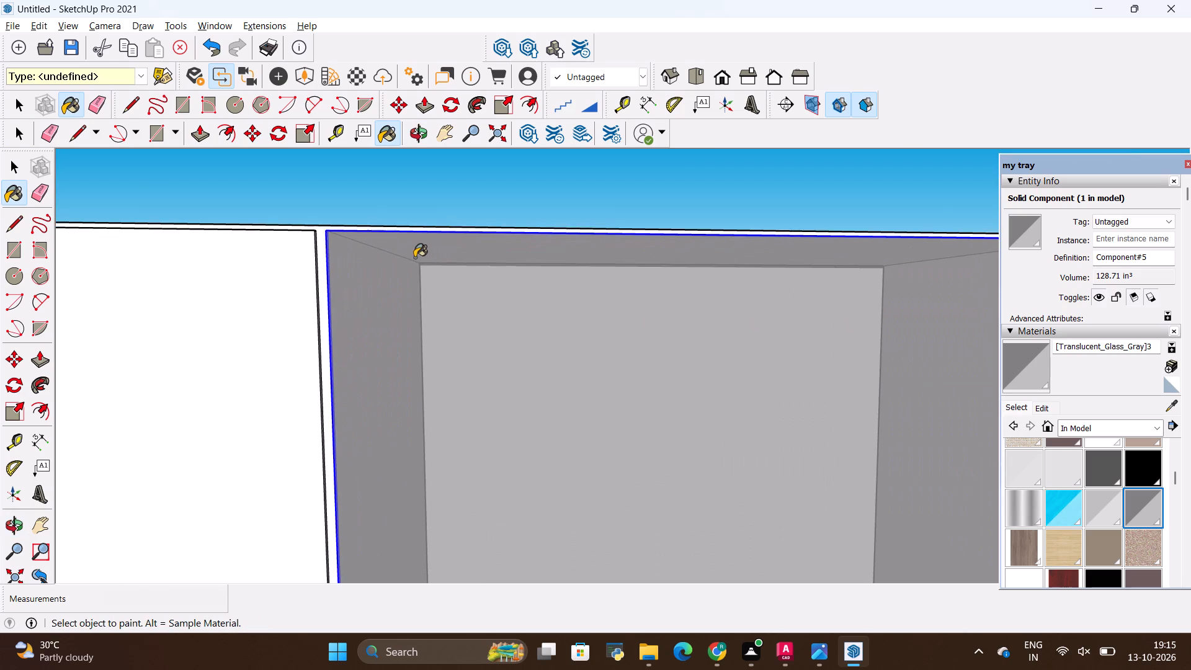
scroll(399, 256, "down", 4)
middle_click_drag(473, 247, 478, 240)
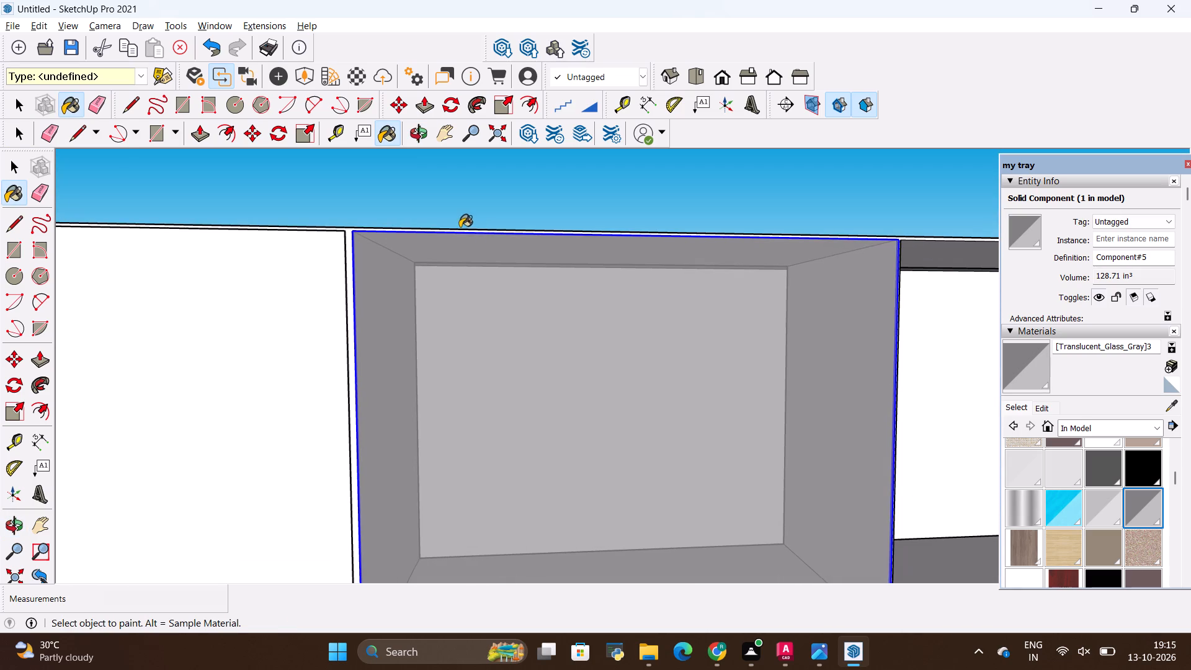
scroll(460, 227, "down", 4)
scroll(561, 269, "up", 2)
middle_click_drag(584, 371, 588, 456)
scroll(592, 451, "down", 6)
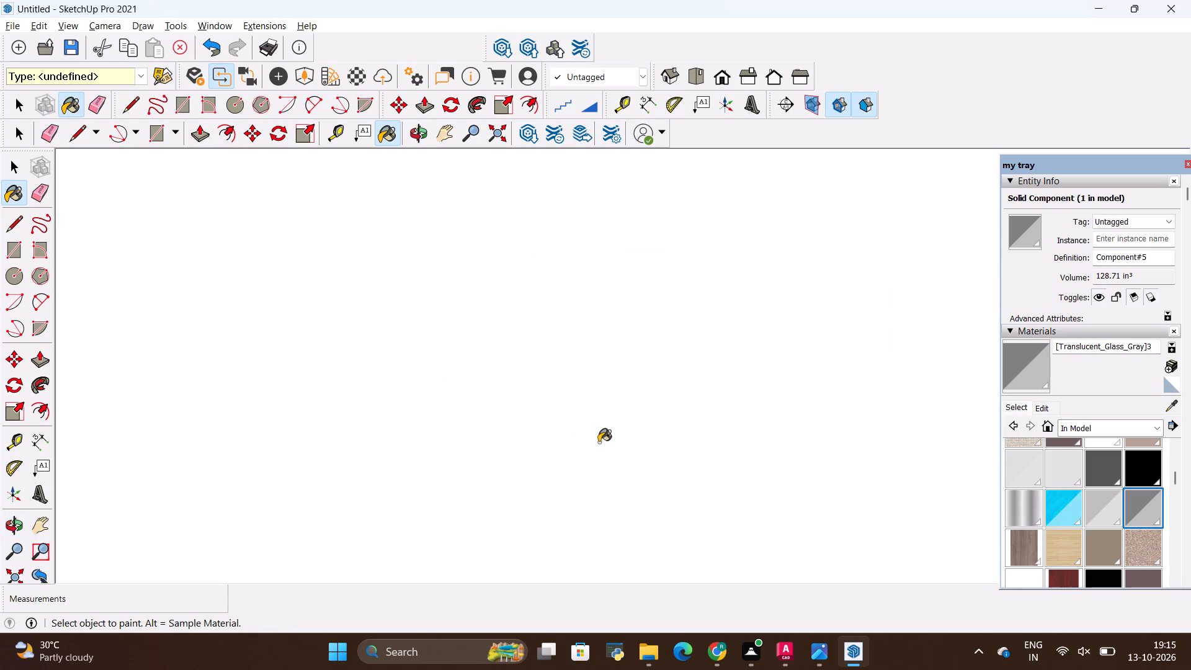
scroll(599, 442, "down", 20)
scroll(599, 442, "down", 20)
scroll(599, 442, "down", 5)
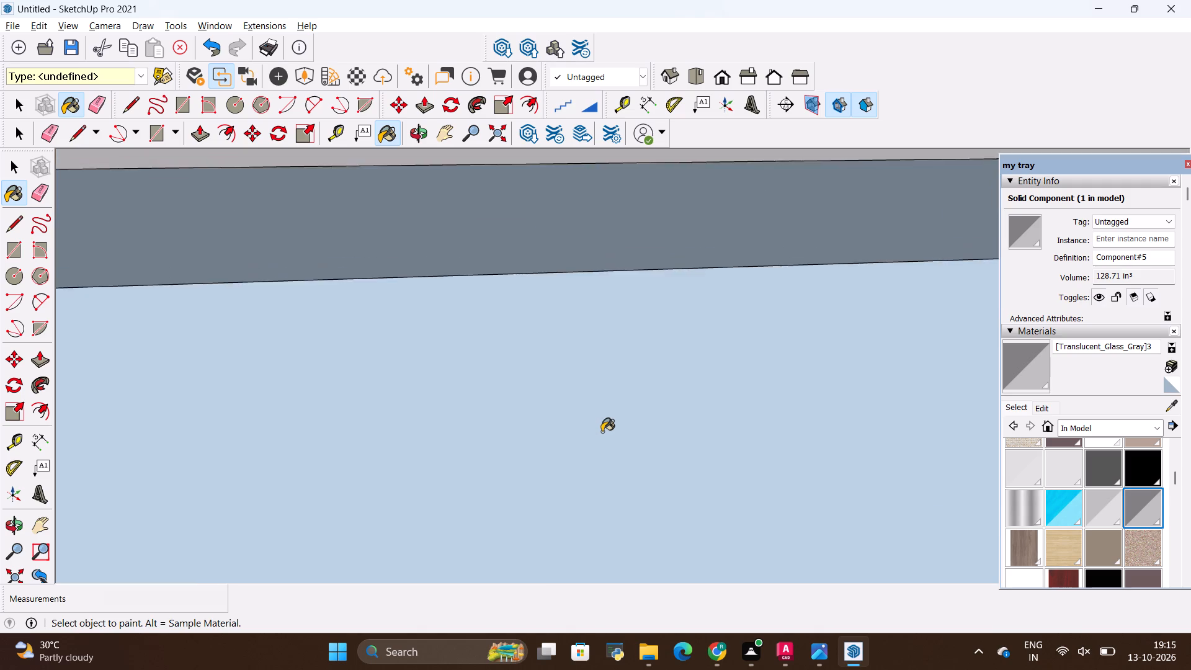
scroll(602, 432, "down", 20)
scroll(602, 432, "down", 9)
scroll(623, 244, "up", 9)
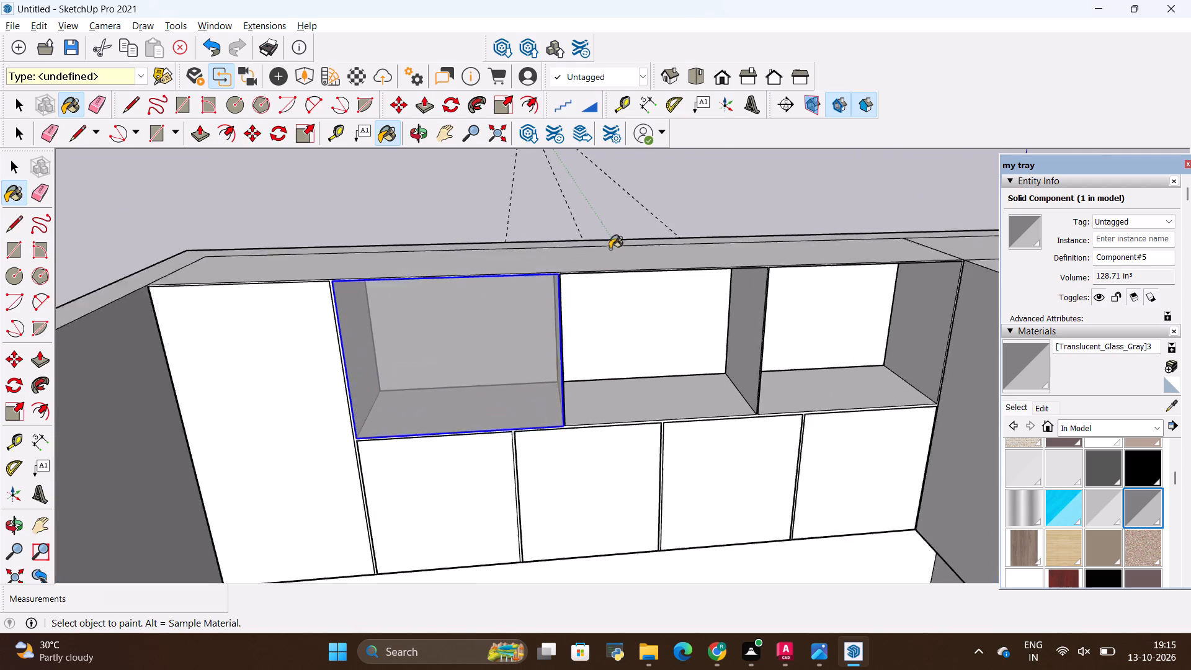
scroll(610, 249, "up", 6)
middle_click_drag(584, 300, 636, 224)
scroll(635, 224, "down", 5)
middle_click_drag(689, 235, 666, 246)
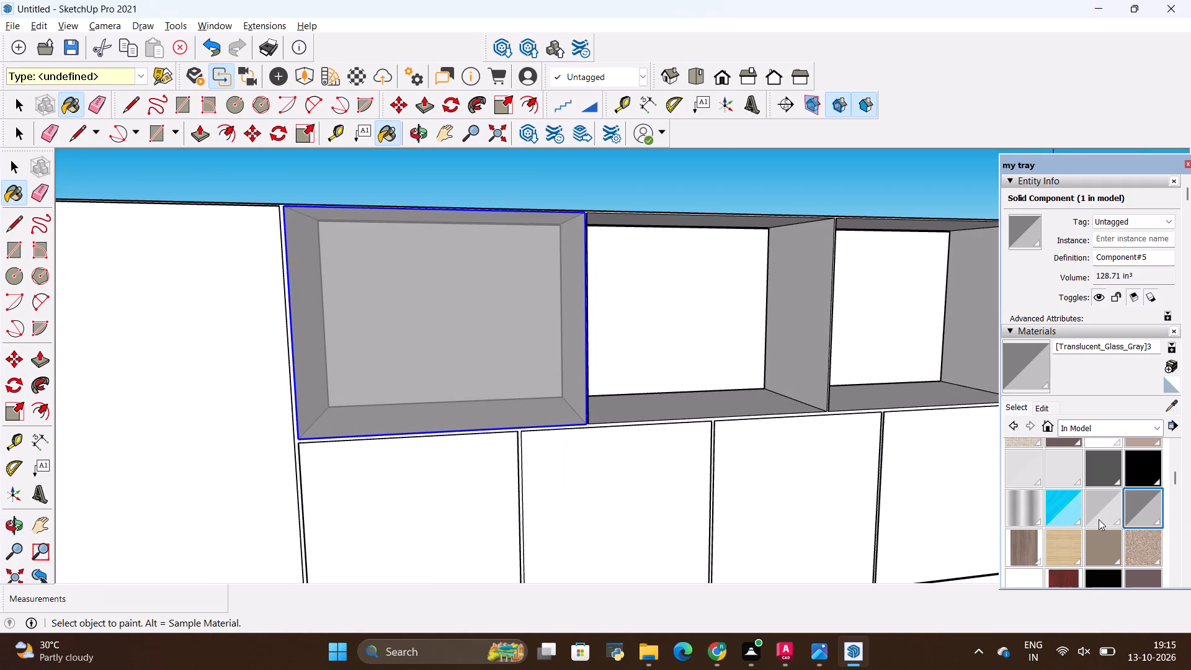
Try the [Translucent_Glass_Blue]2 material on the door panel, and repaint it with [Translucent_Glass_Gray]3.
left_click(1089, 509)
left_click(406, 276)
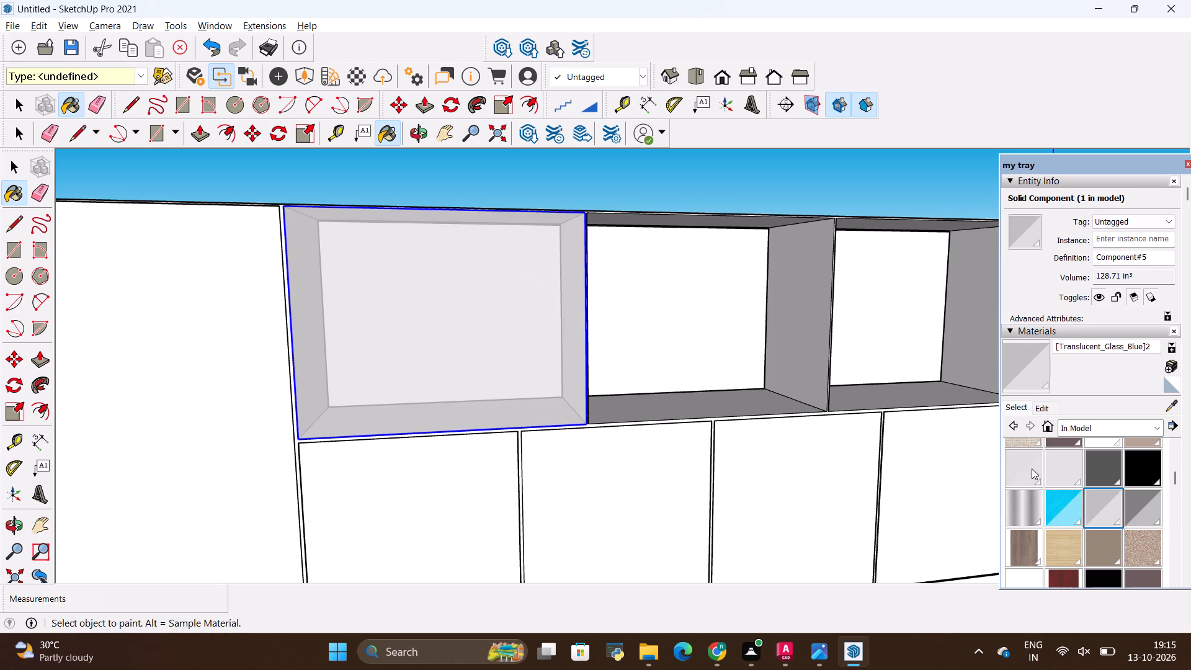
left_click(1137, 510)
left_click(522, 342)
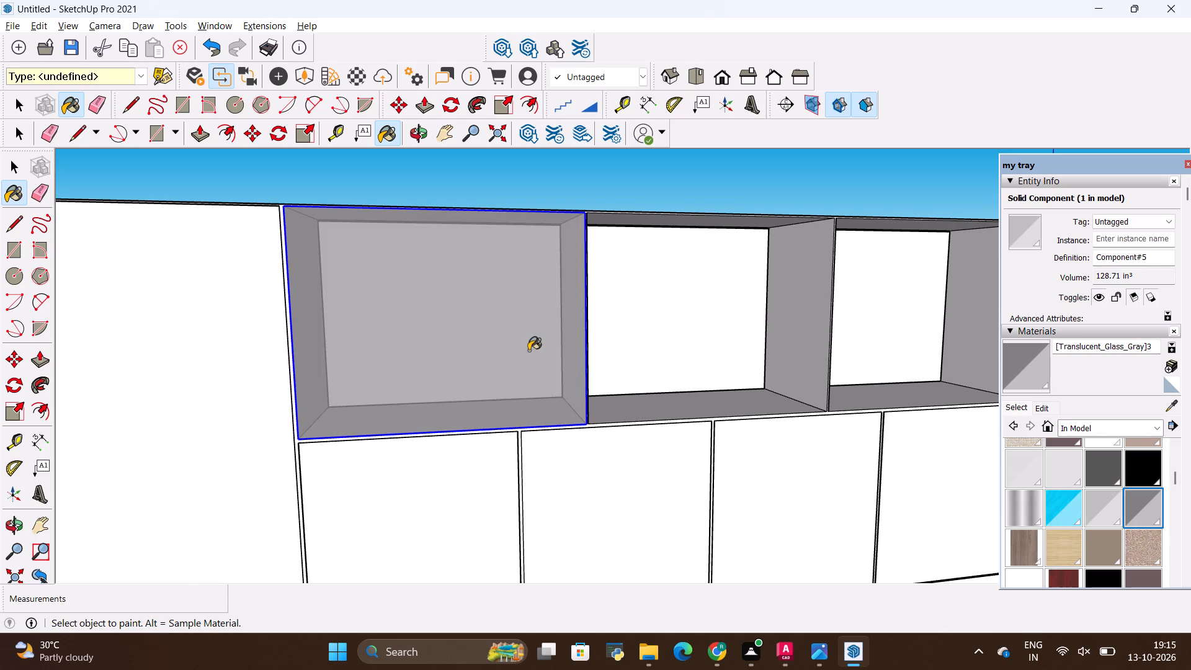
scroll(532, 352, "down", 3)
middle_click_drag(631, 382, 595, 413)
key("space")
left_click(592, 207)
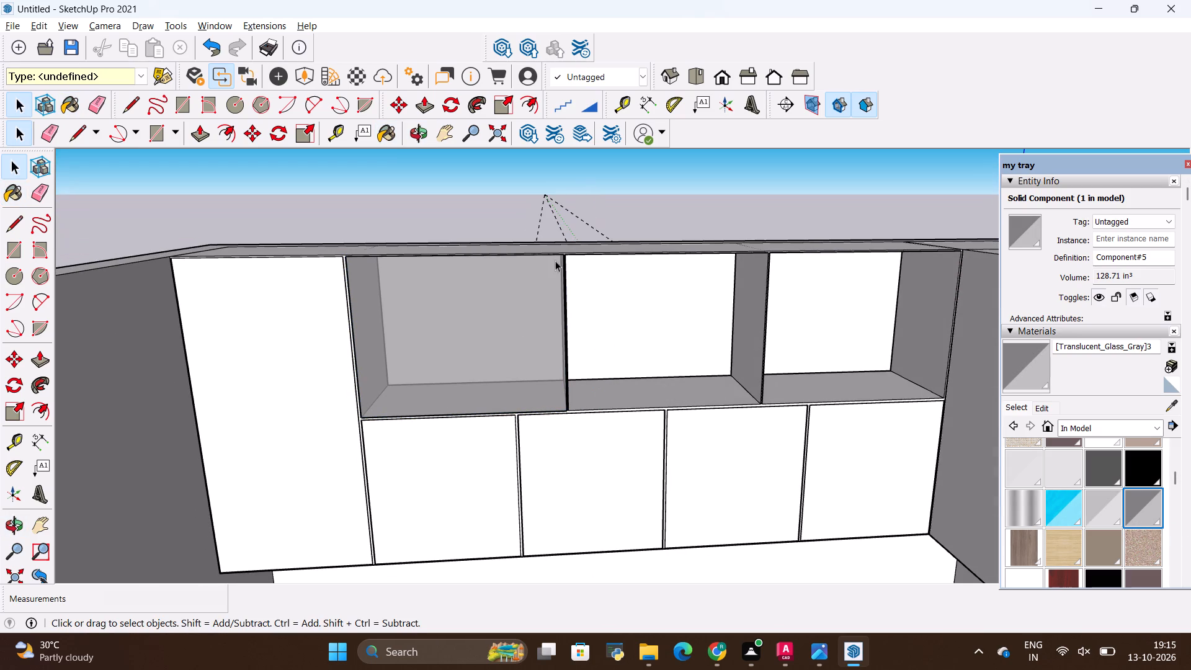
Compare the gray glass door panel and the adjoining tall cabinet front with the framed glass doors in the reference photo.
left_click(514, 293)
scroll(309, 224, "up", 4)
scroll(366, 236, "up", 1)
scroll(366, 235, "down", 5)
scroll(399, 261, "up", 2)
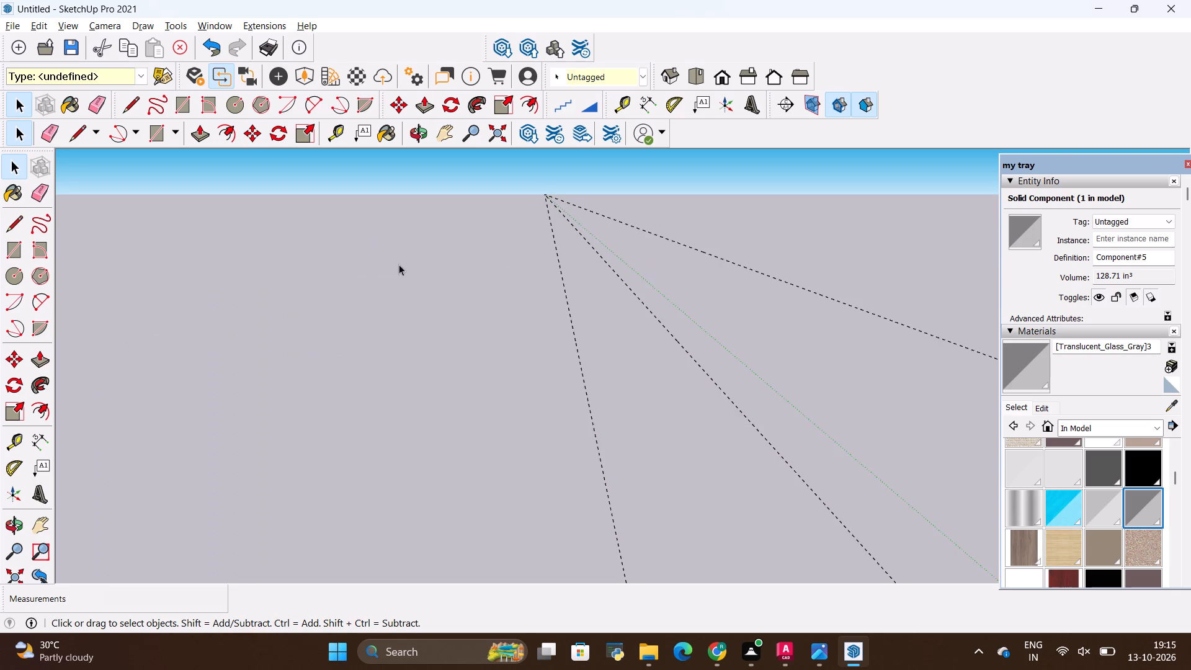
scroll(450, 256, "down", 3)
scroll(684, 440, "up", 5)
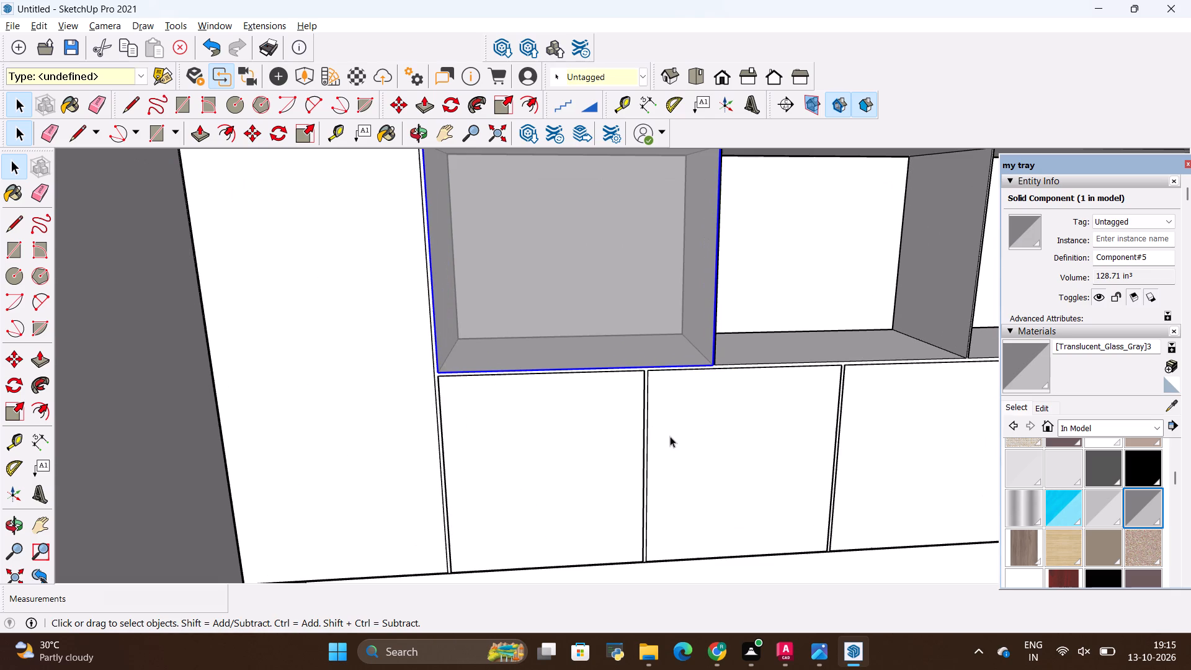
key("space")
left_click(361, 364)
scroll(491, 408, "down", 2)
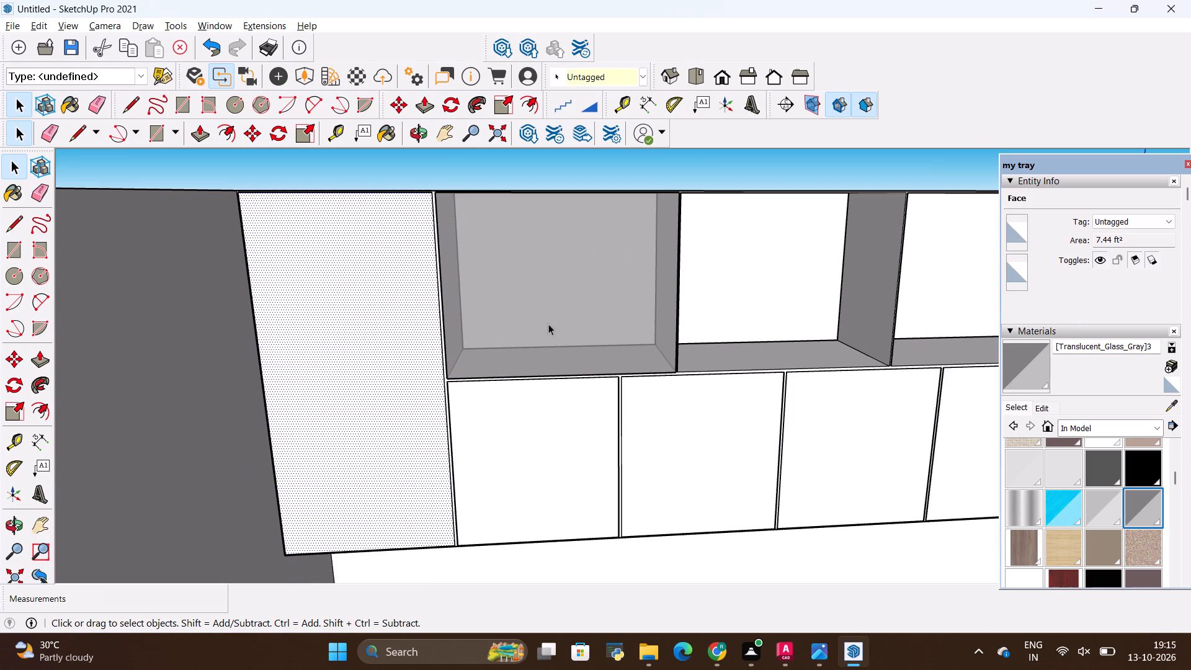
key("alt+Tab")
key("alt+Tab")
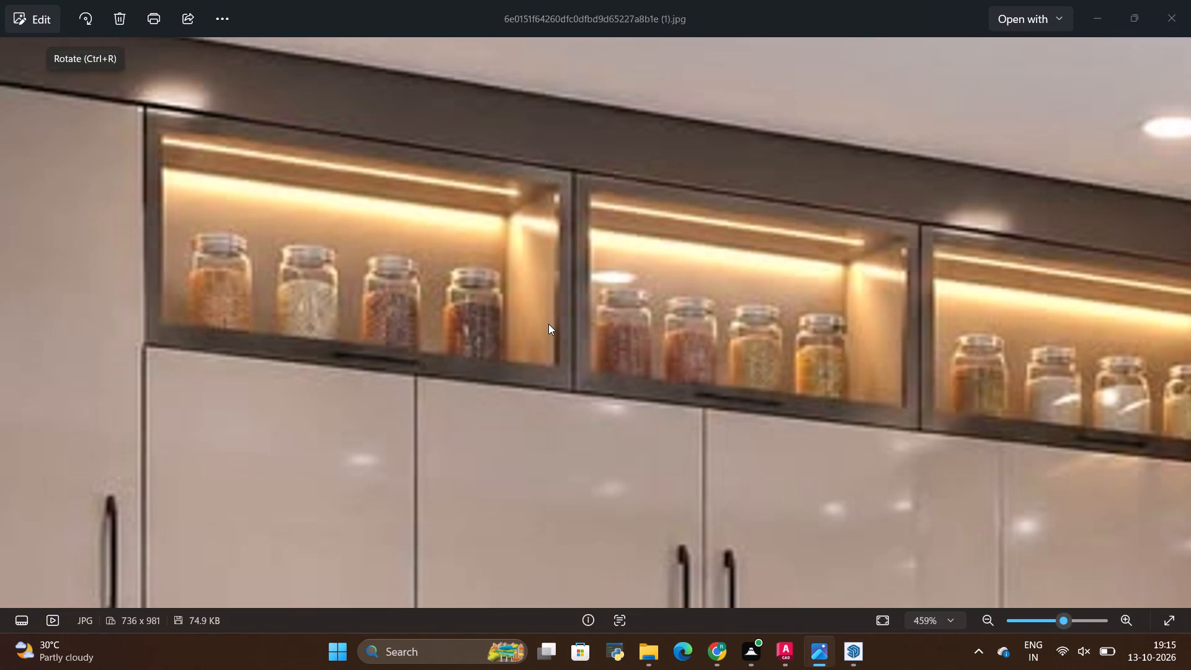
key("alt+Tab")
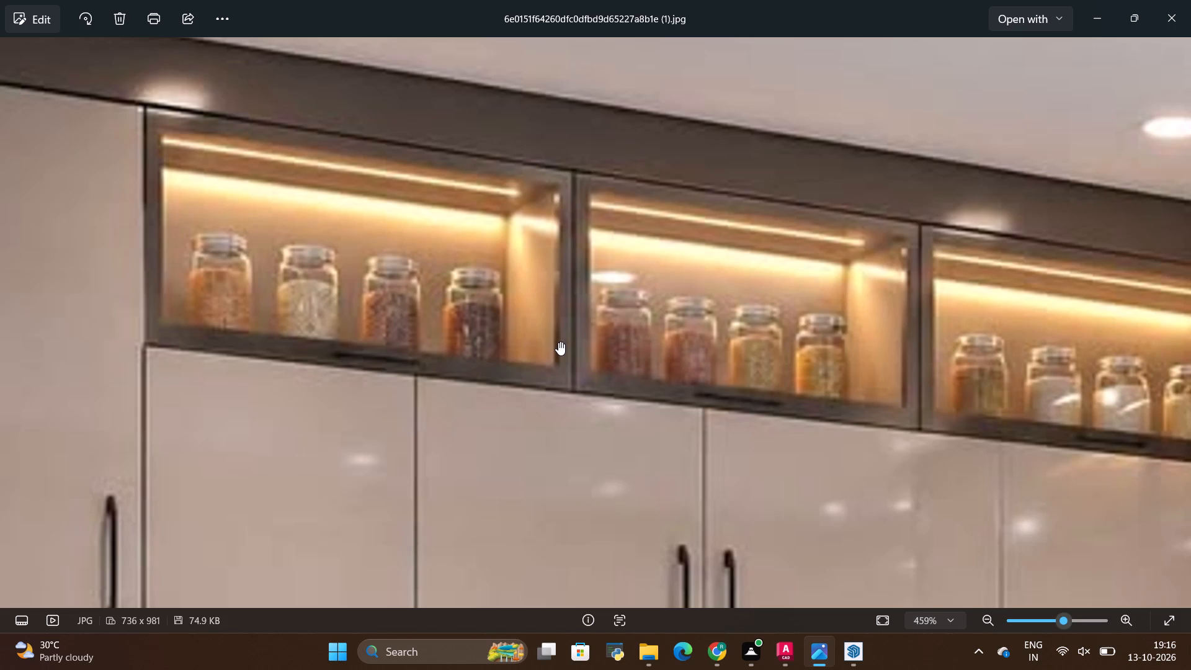
scroll(487, 432, "down", 4)
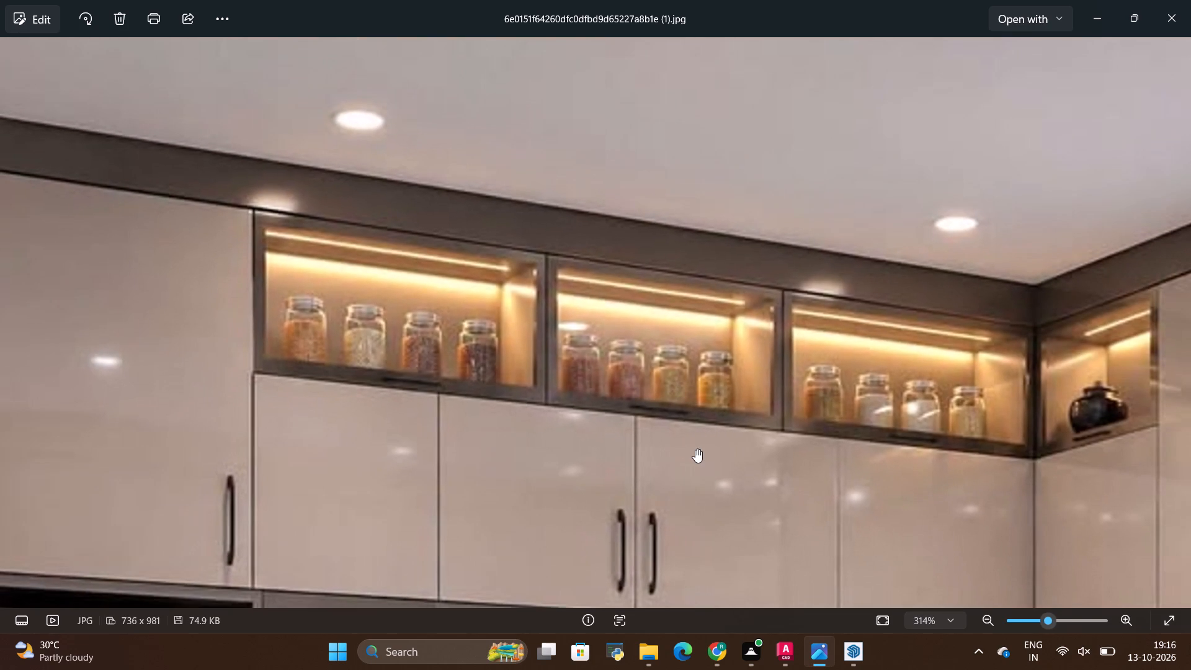
scroll(354, 199, "up", 2)
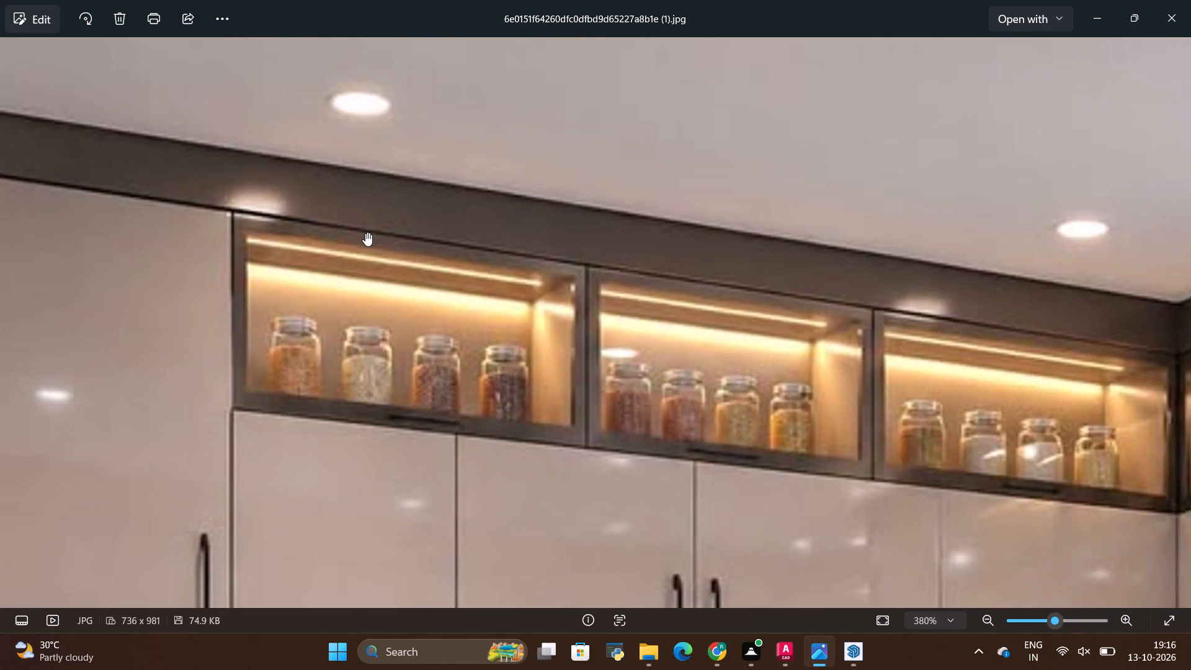
scroll(365, 233, "down", 2)
key("alt+Tab")
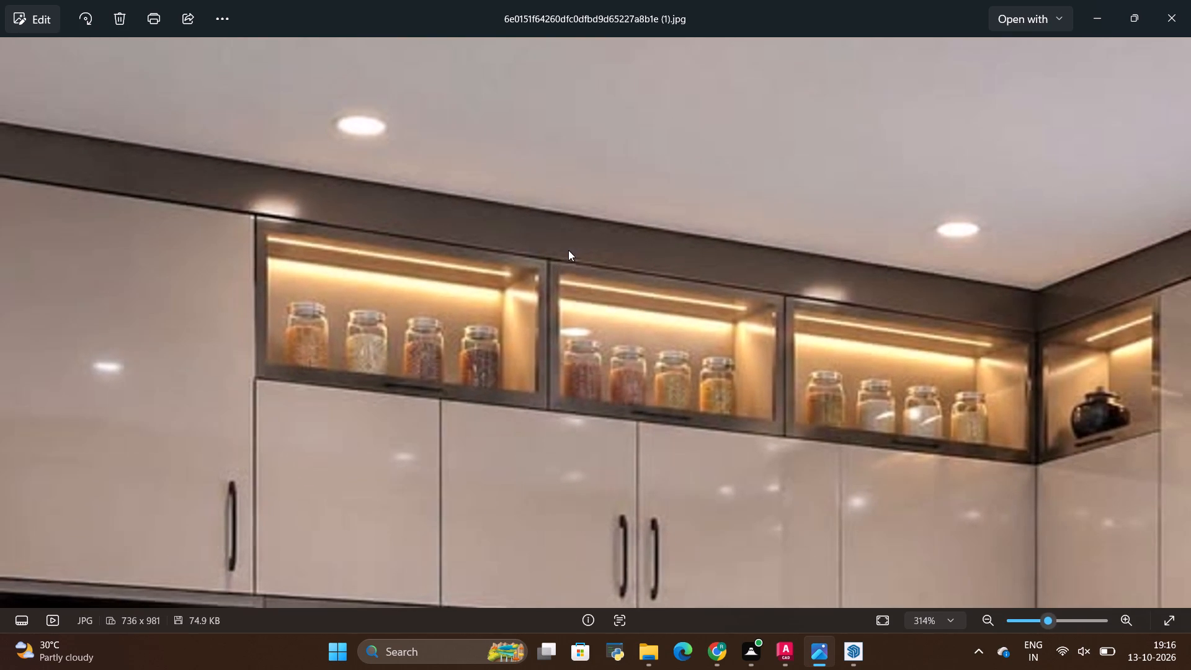
Examine the top edge of the glass door panel and its fit in the cabinet carcass from several angles.
scroll(546, 360, "down", 3)
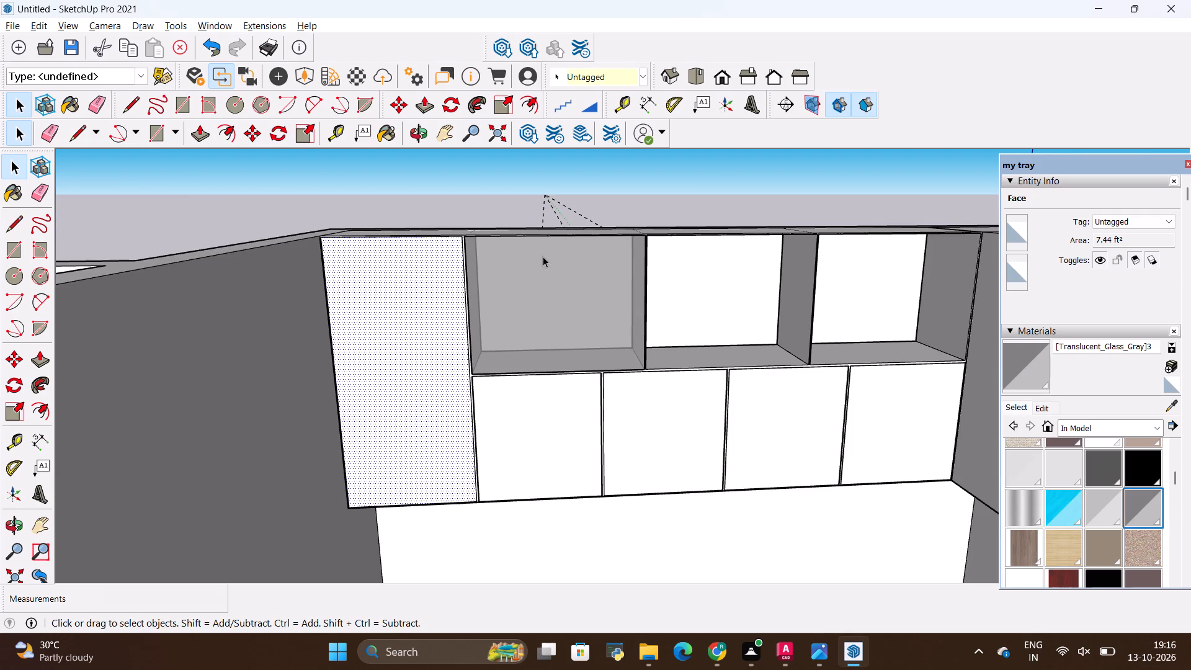
scroll(536, 247, "up", 20)
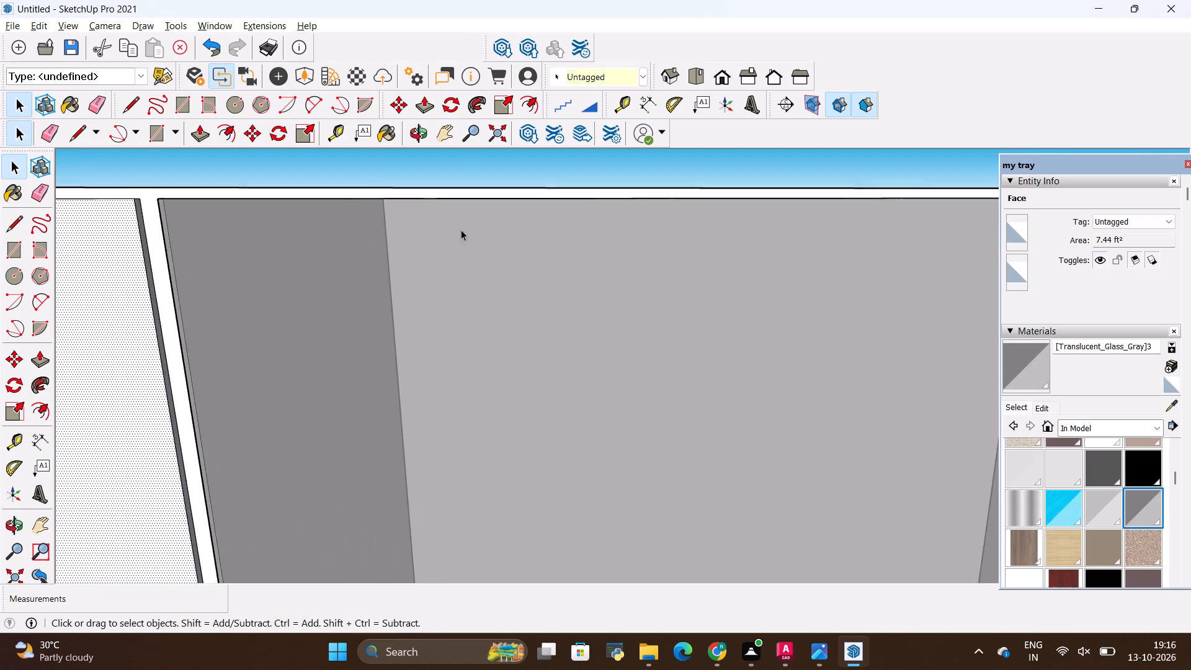
scroll(461, 230, "up", 2)
scroll(448, 200, "down", 5)
middle_click_drag(466, 200, 475, 275)
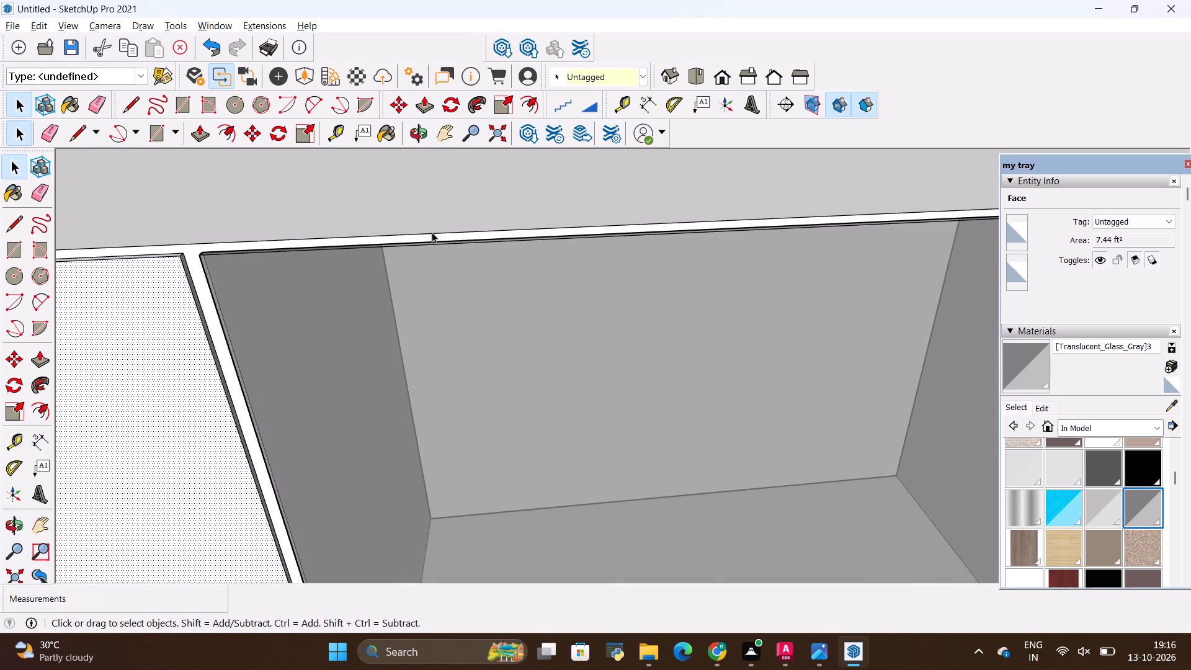
scroll(430, 232, "up", 18)
scroll(493, 247, "down", 14)
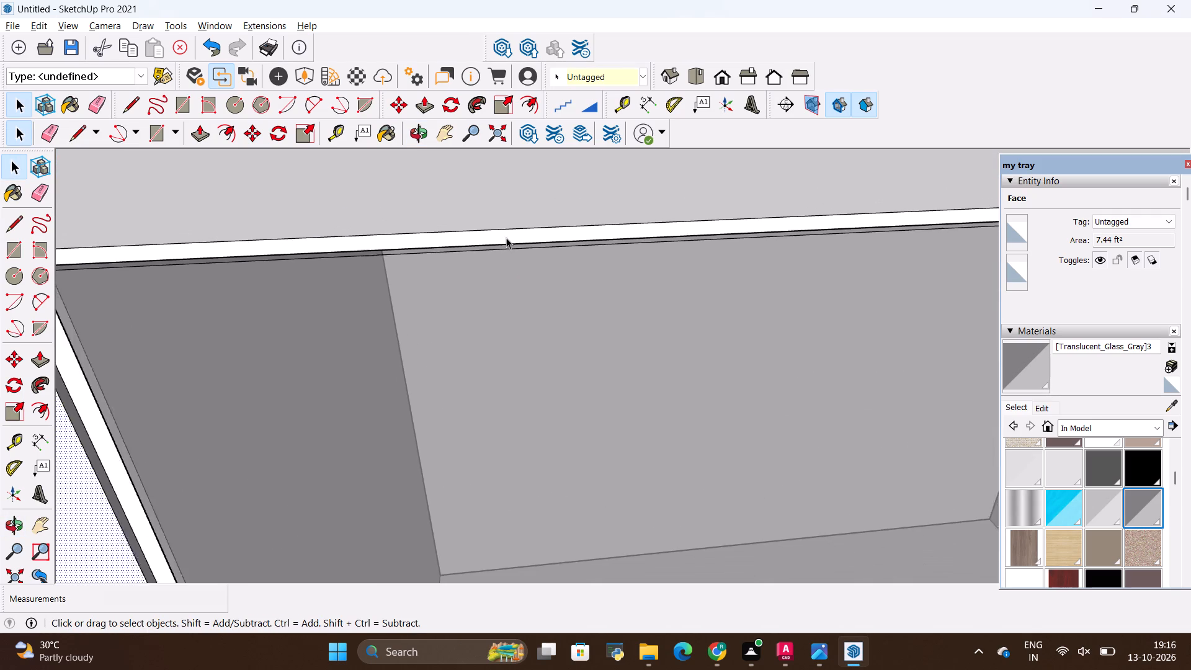
scroll(506, 238, "down", 8)
middle_click_drag(369, 249, 717, 306)
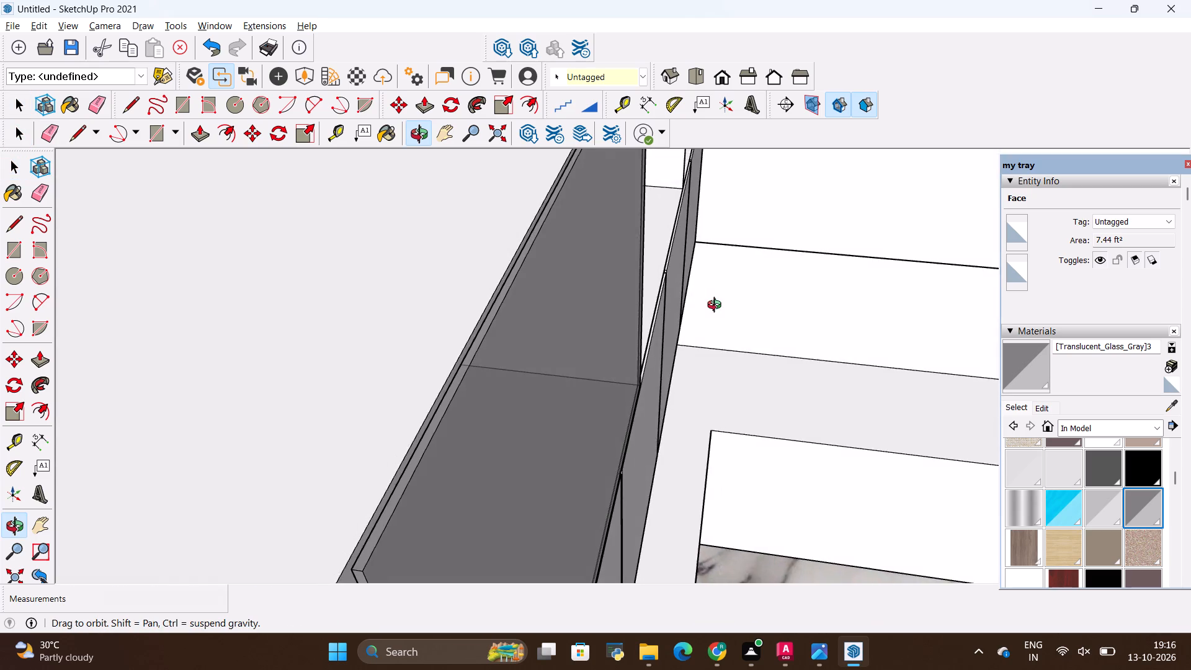
middle_click_drag(717, 306, 342, 185)
middle_click_drag(577, 332, 662, 306)
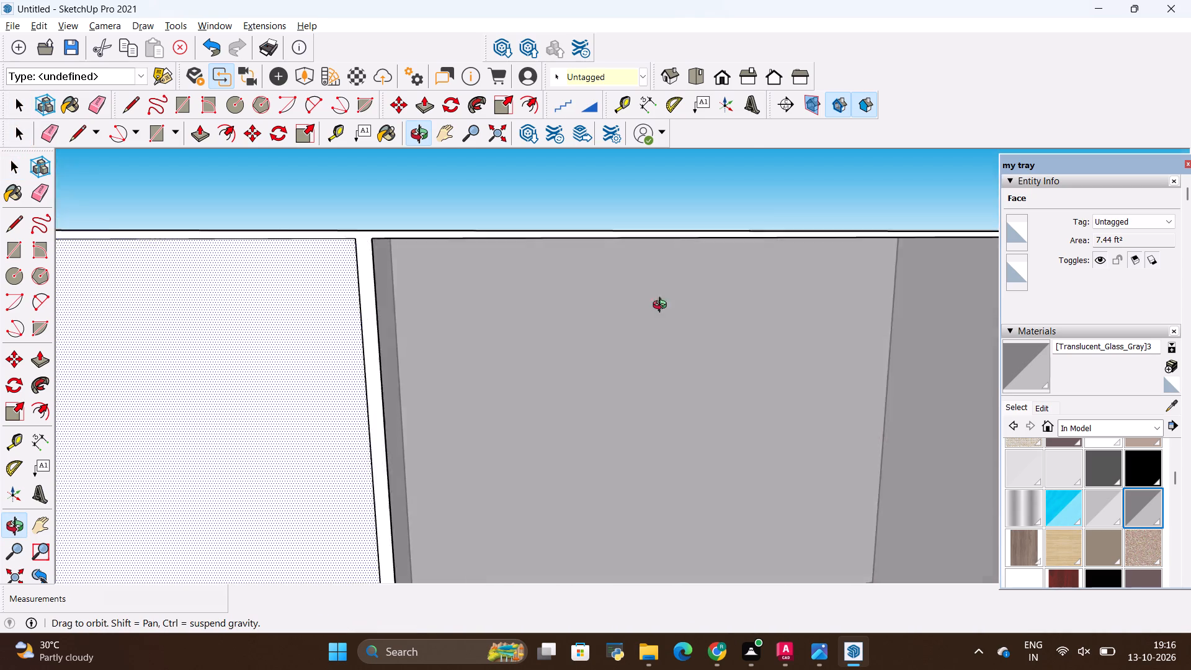
middle_click_drag(662, 306, 565, 341)
scroll(525, 284, "down", 5)
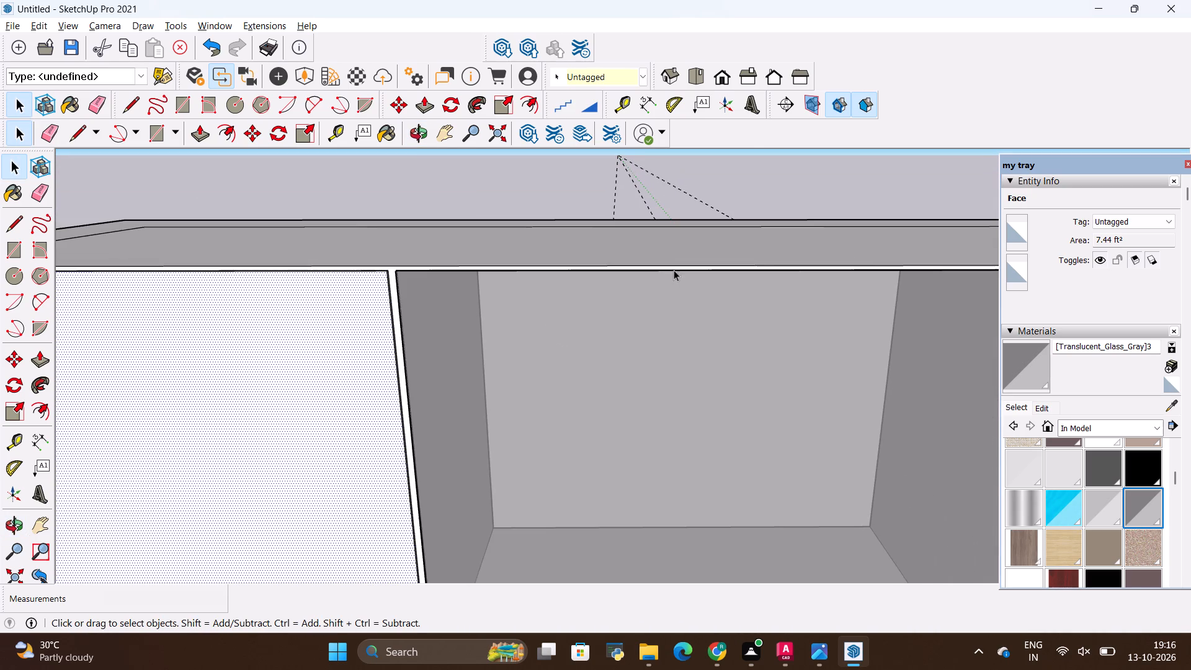
scroll(669, 308, "up", 12)
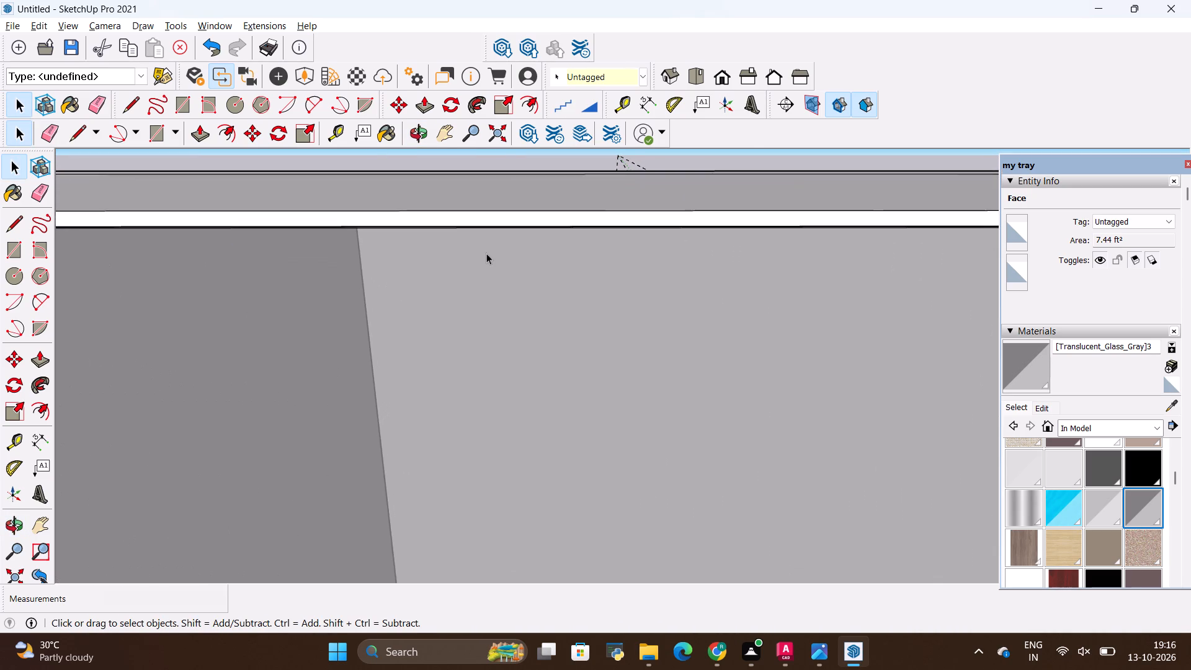
scroll(517, 230, "down", 9)
middle_click_drag(364, 241, 617, 378)
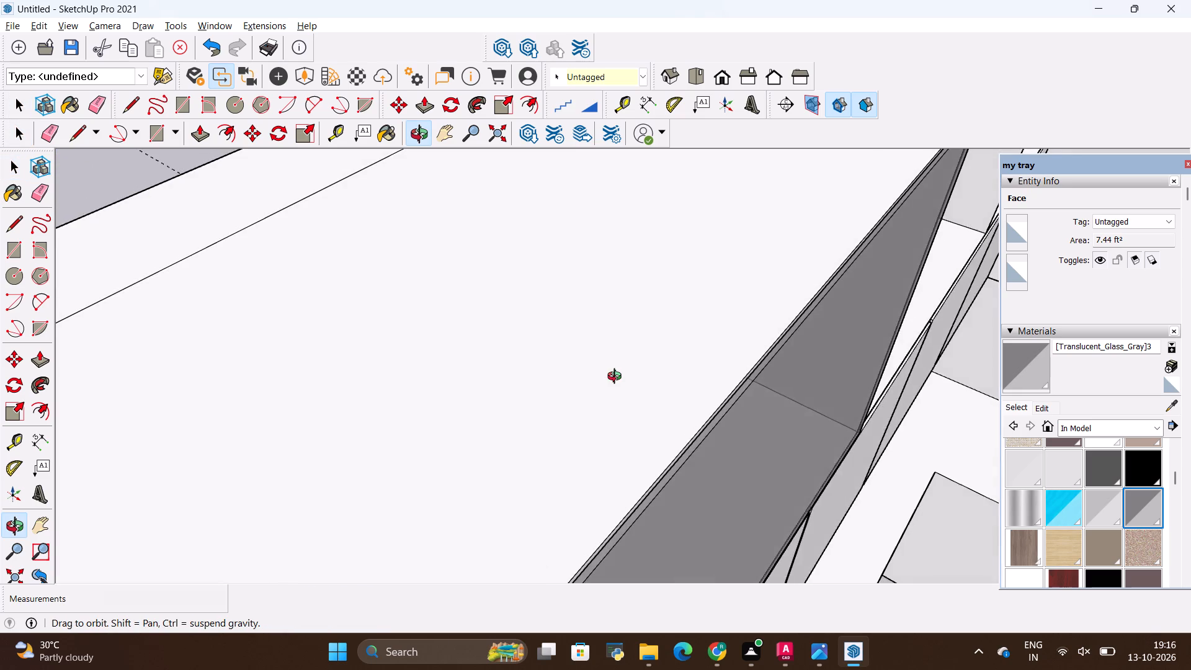
middle_click_drag(617, 378, 378, 249)
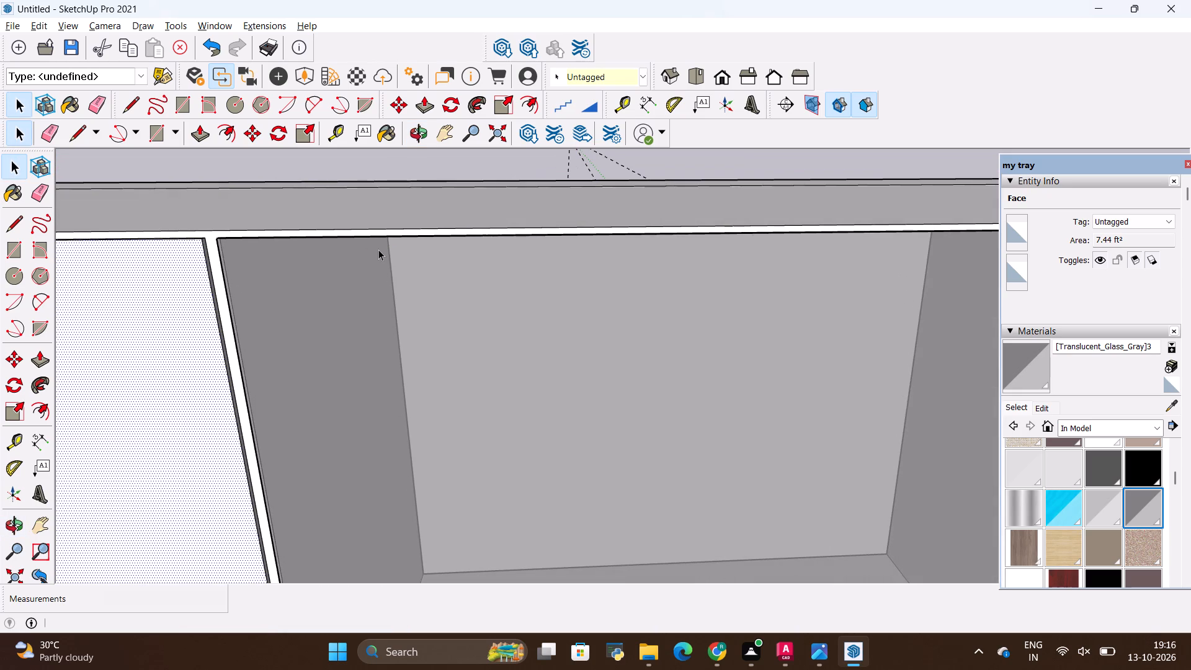
Place a horizontal guide 1" below the glass door panel's top edge, checking the frame width against the reference photo.
scroll(362, 236, "down", 5)
scroll(381, 226, "up", 9)
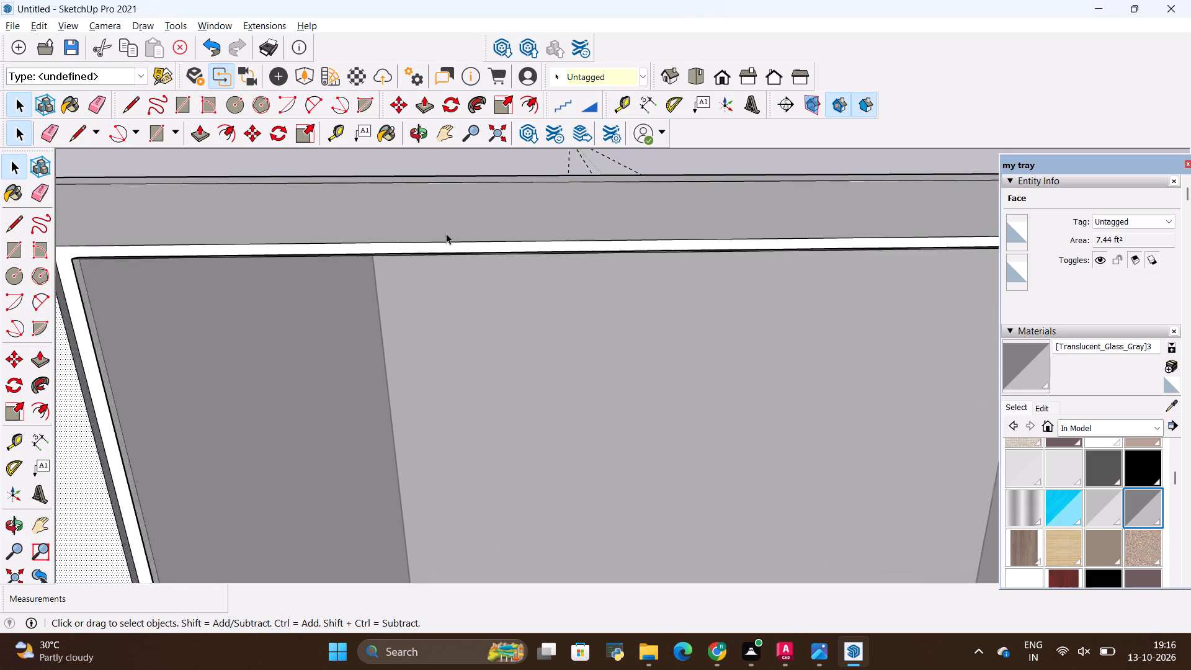
scroll(446, 233, "up", 4)
middle_click_drag(469, 277, 458, 332)
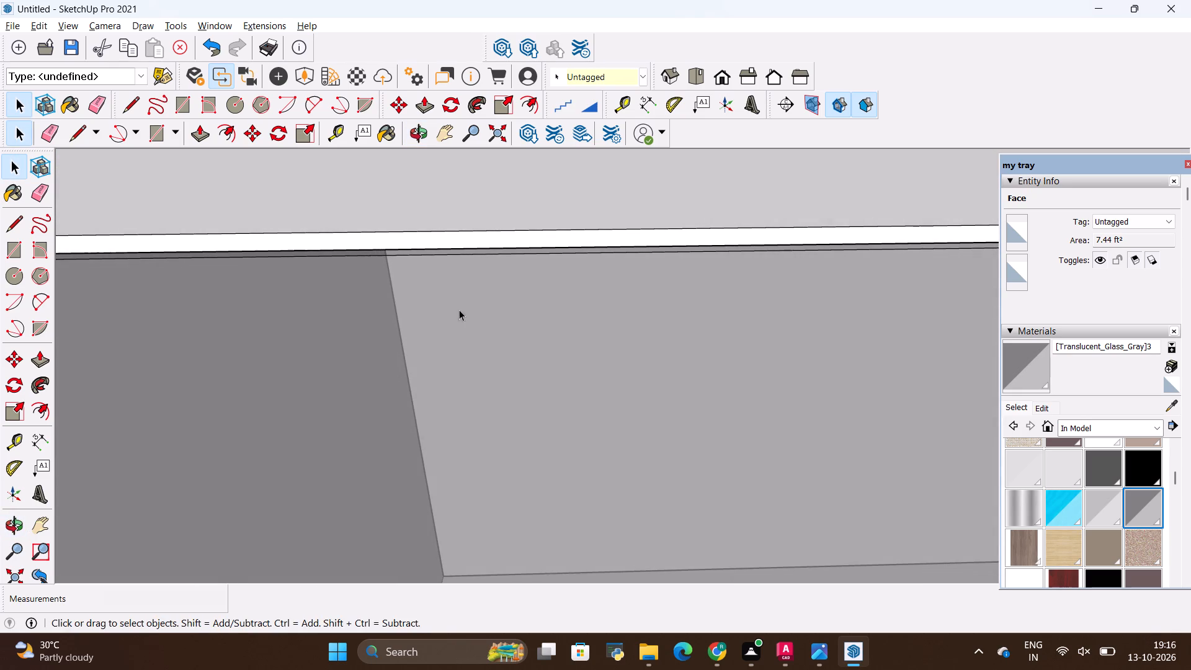
key("t")
left_click(458, 252)
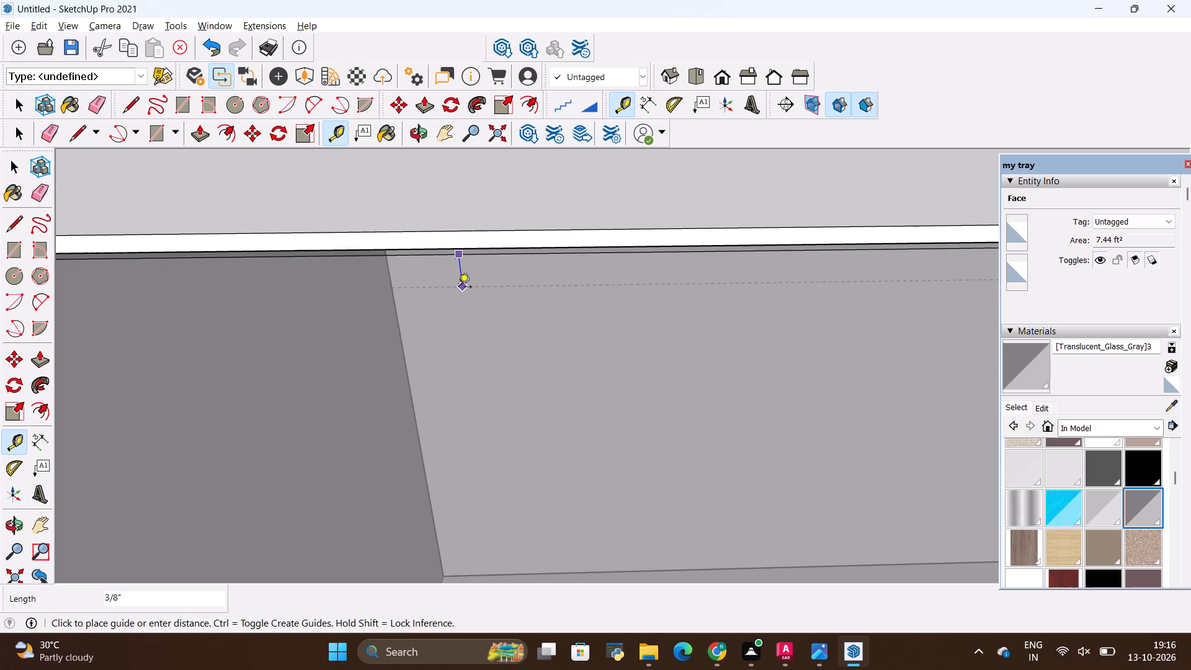
key("alt+Tab")
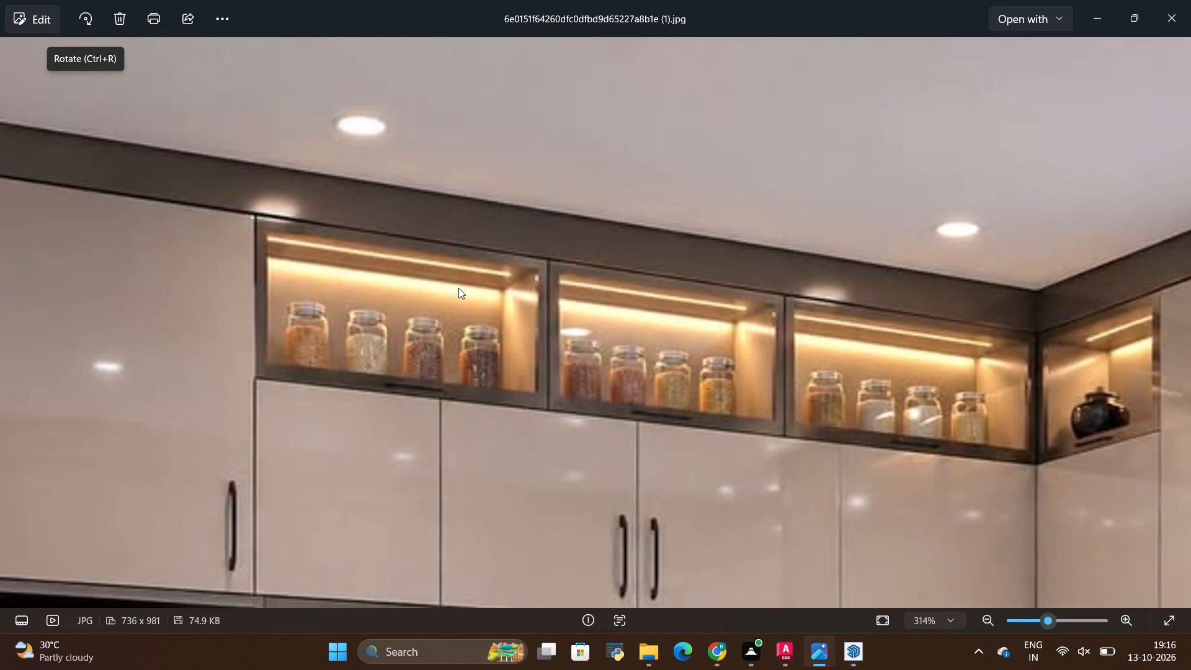
key("alt+Tab")
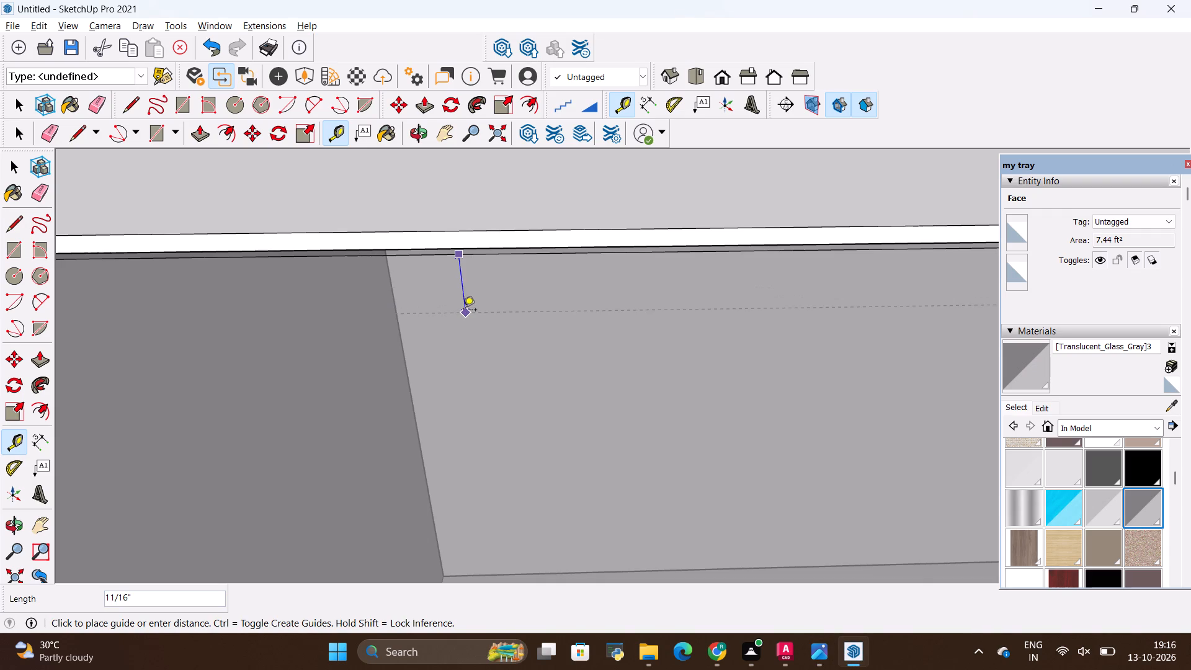
scroll(463, 311, "down", 7)
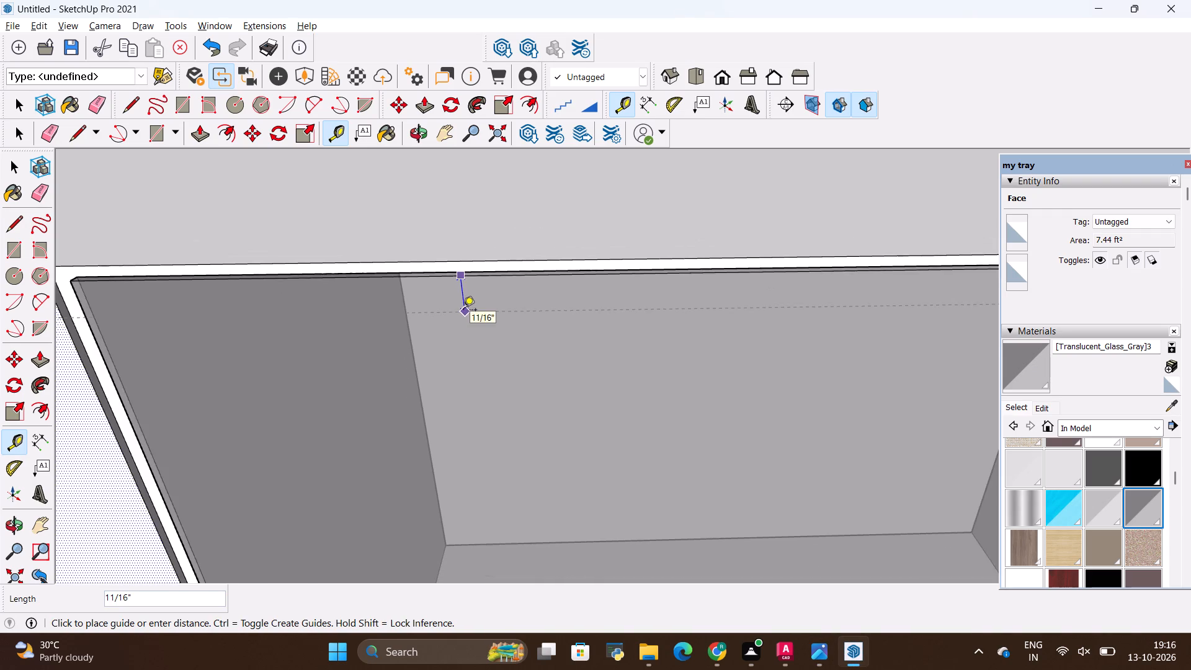
scroll(463, 311, "down", 11)
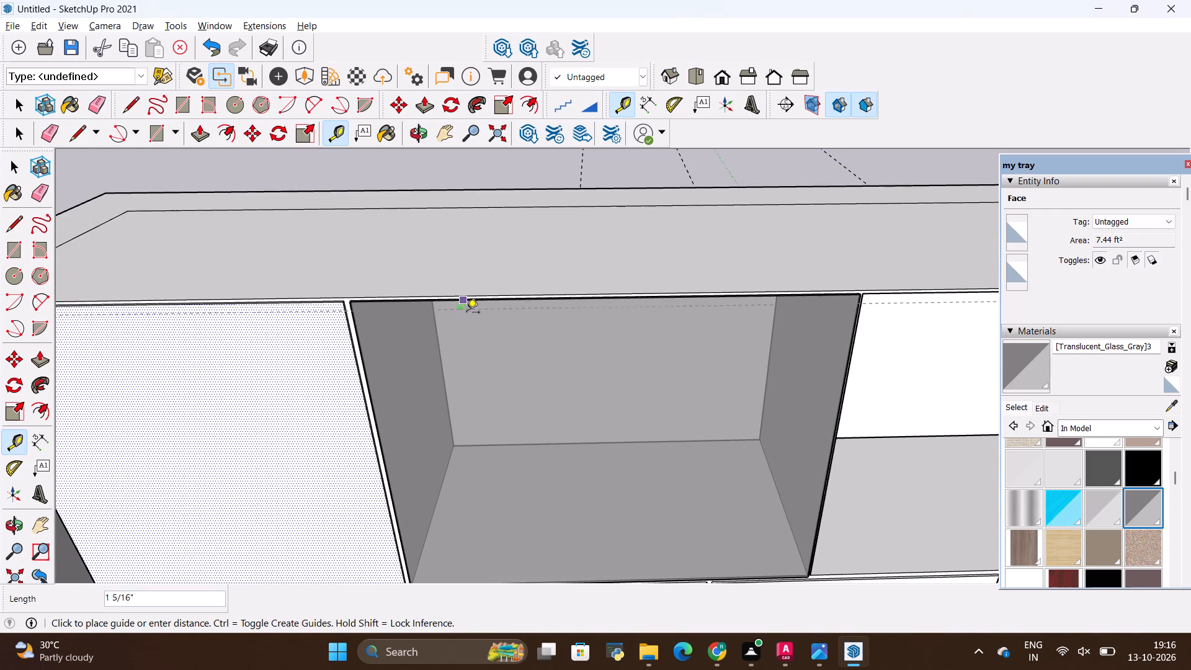
middle_click_drag(469, 328, 468, 255)
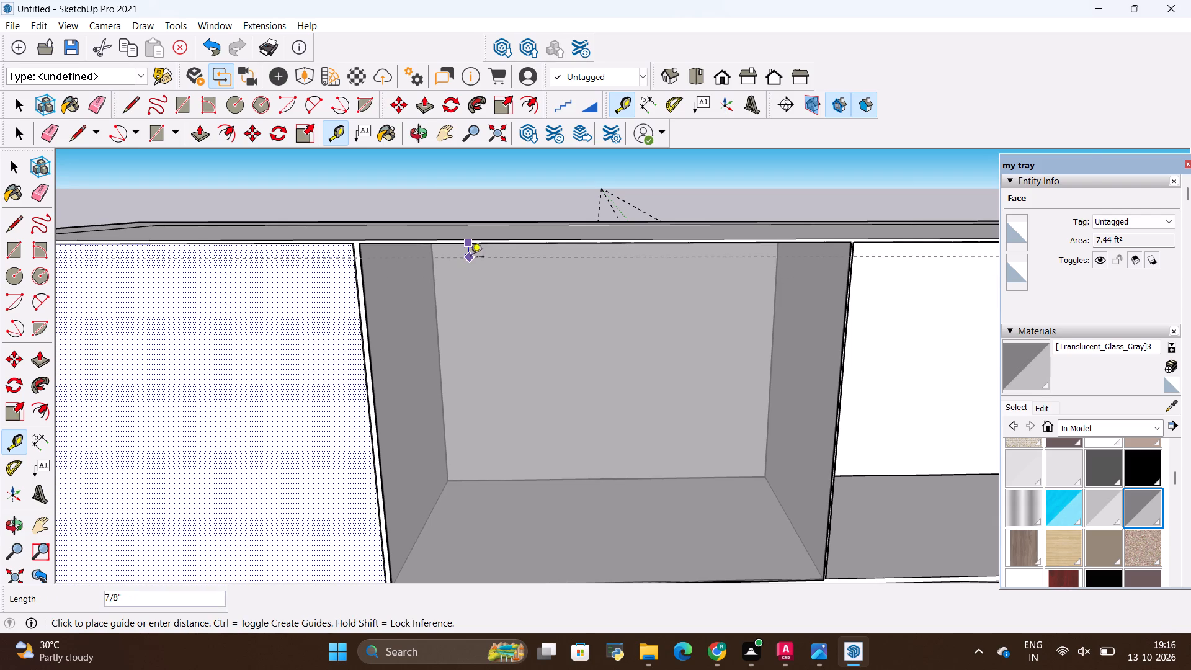
key("alt+Tab")
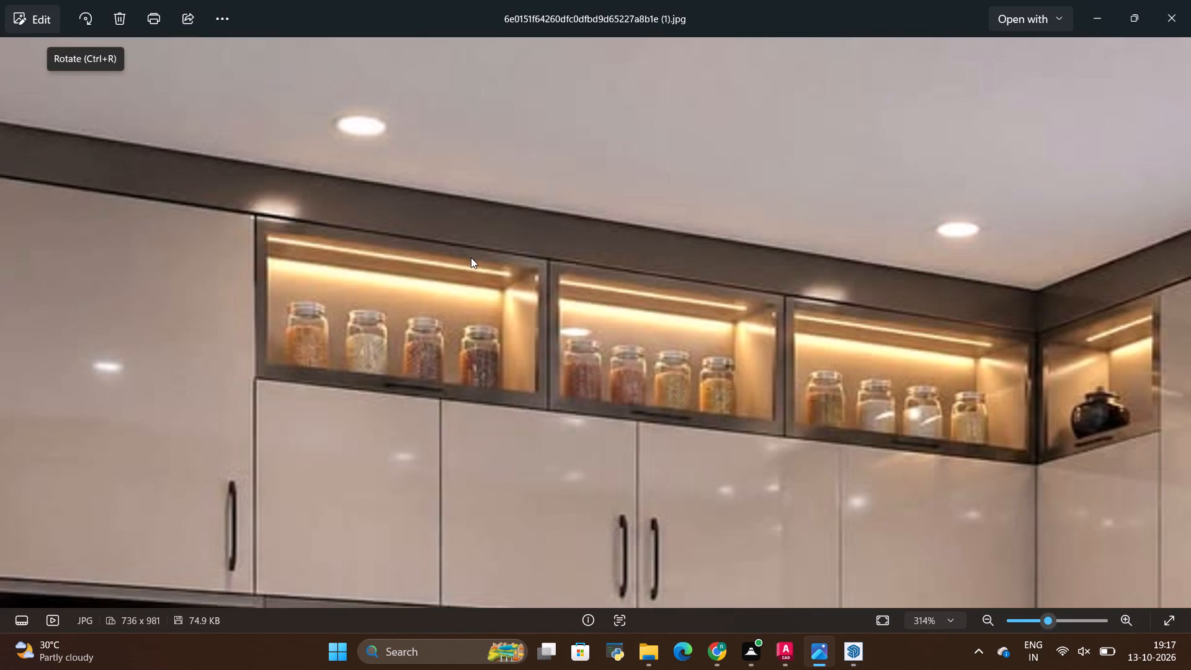
key("alt+Tab")
scroll(471, 257, "up", 9)
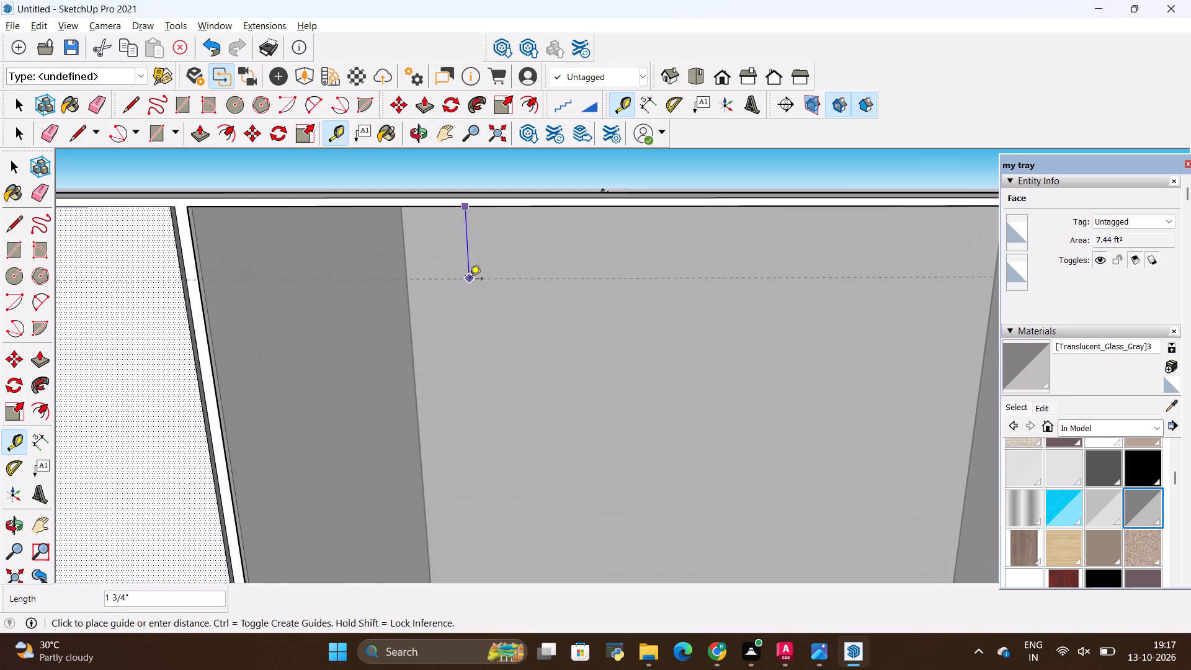
scroll(469, 271, "down", 7)
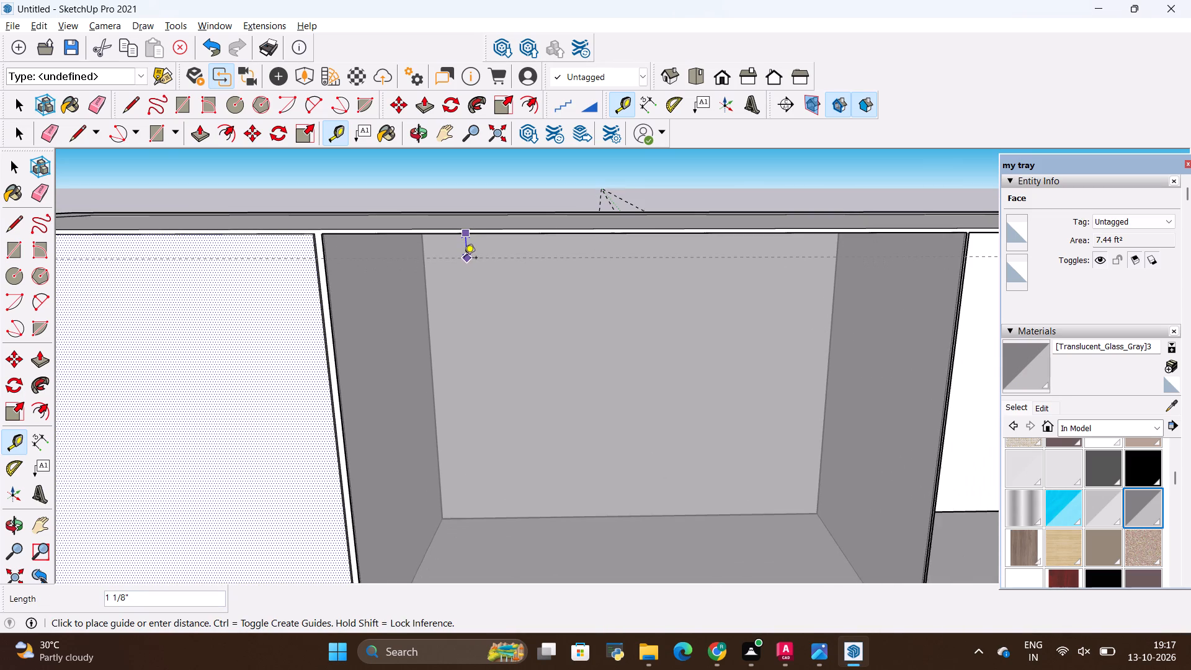
scroll(464, 259, "up", 8)
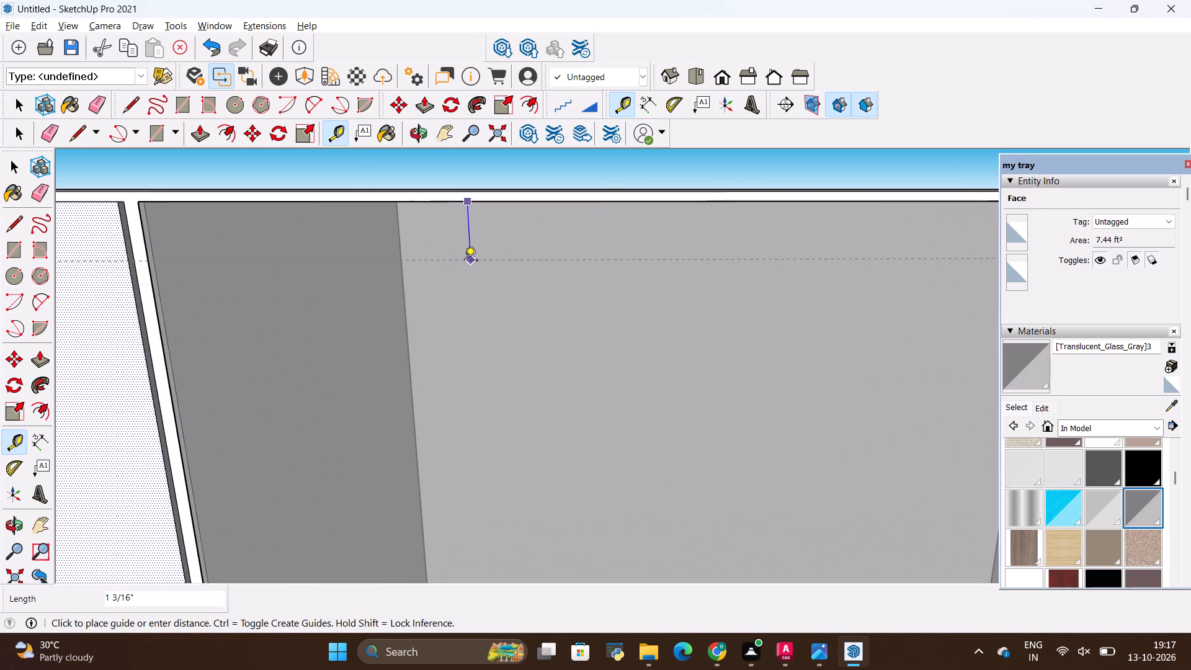
key("BackSpace")
type("1\"")
key("Return")
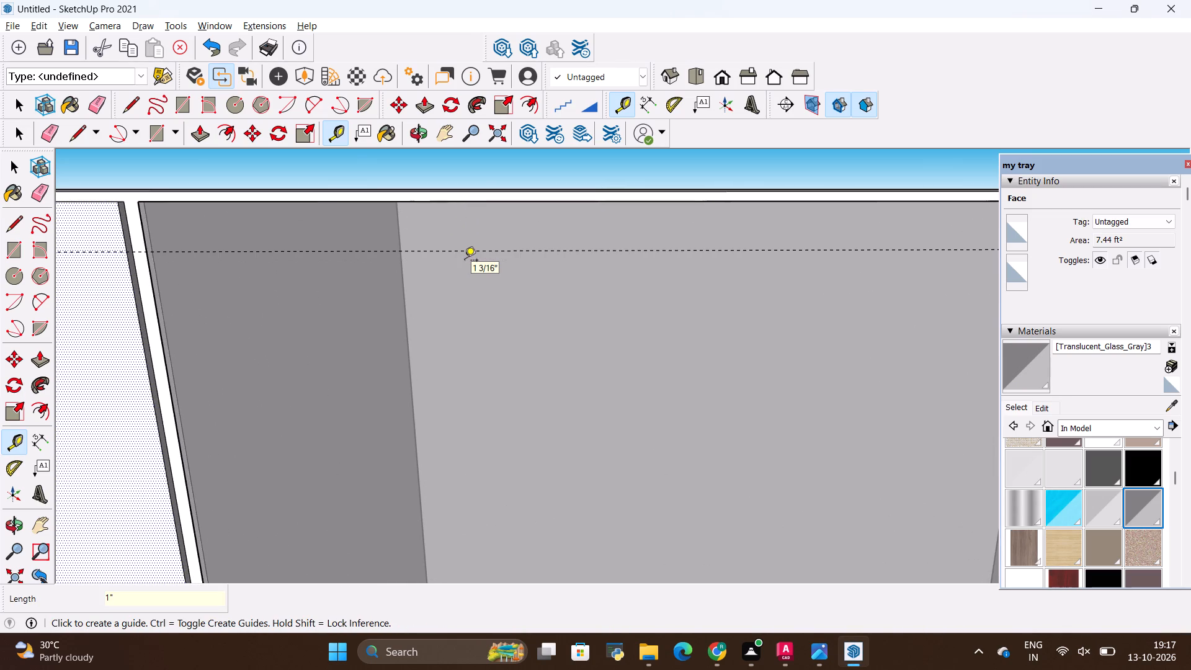
Place a vertical guide 1" inside the glass door panel's left edge.
scroll(247, 210, "up", 3)
scroll(190, 247, "up", 1)
scroll(406, 287, "down", 4)
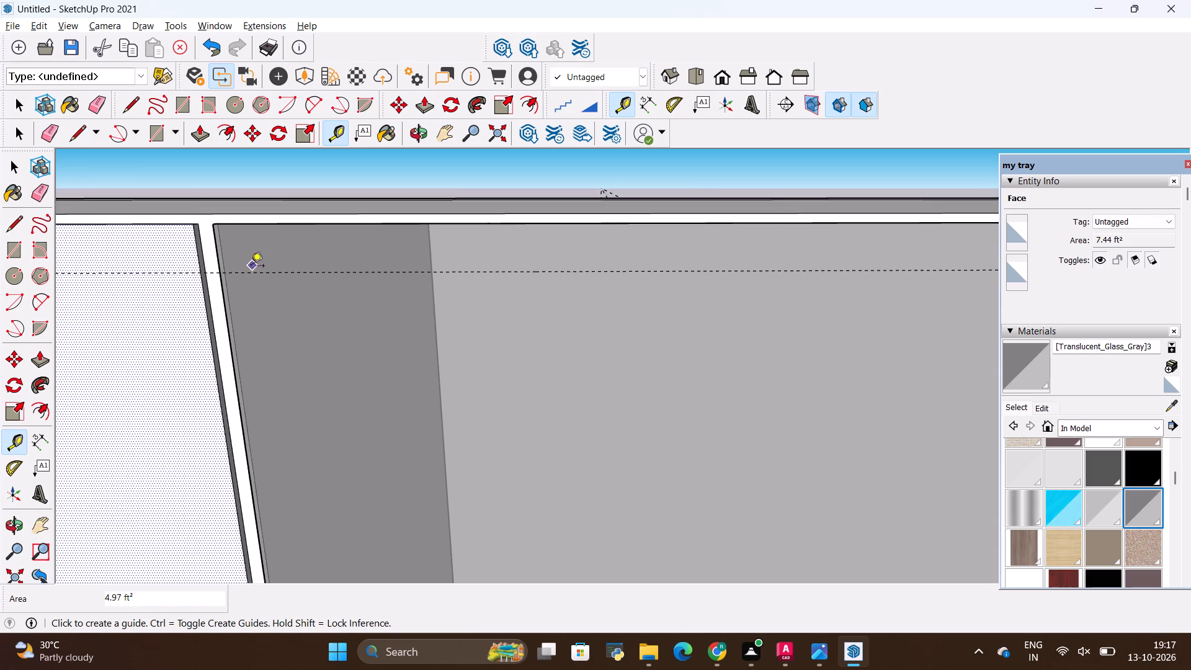
scroll(203, 276, "up", 6)
left_click(233, 300)
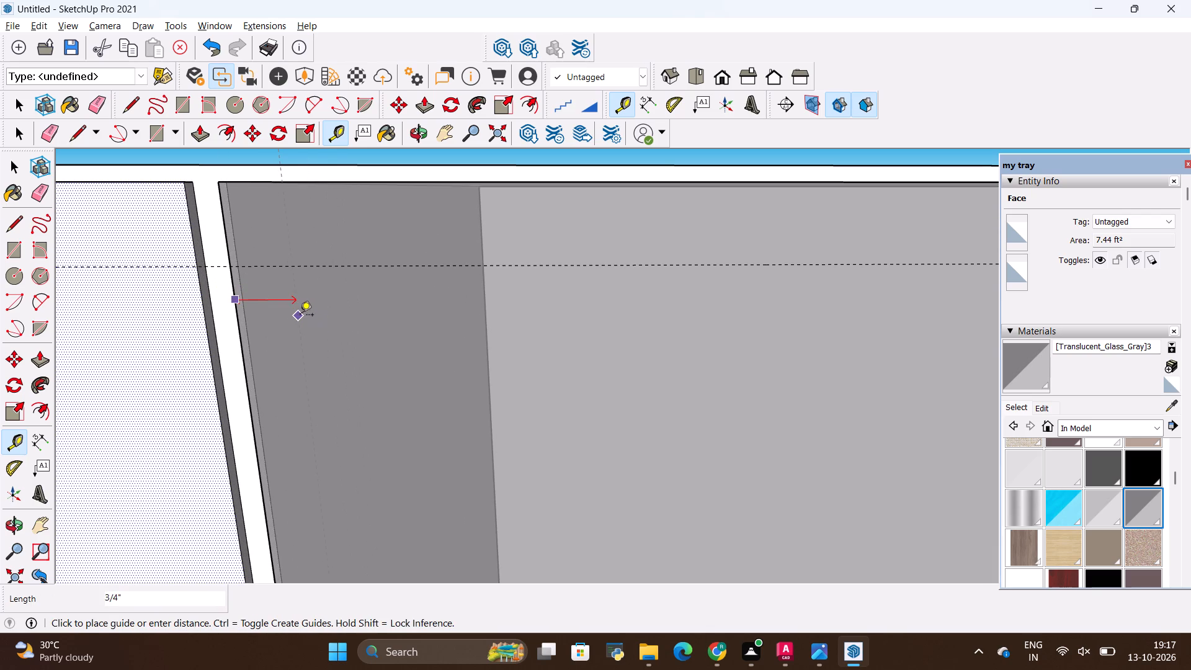
key("Escape")
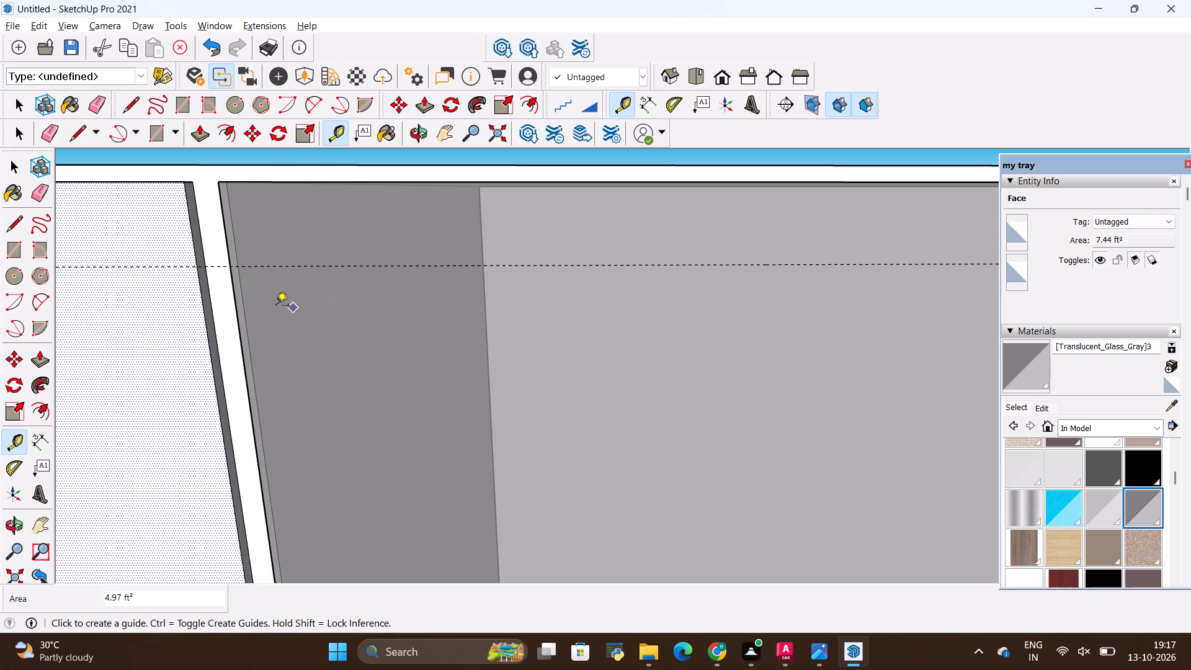
key("t")
left_click(233, 300)
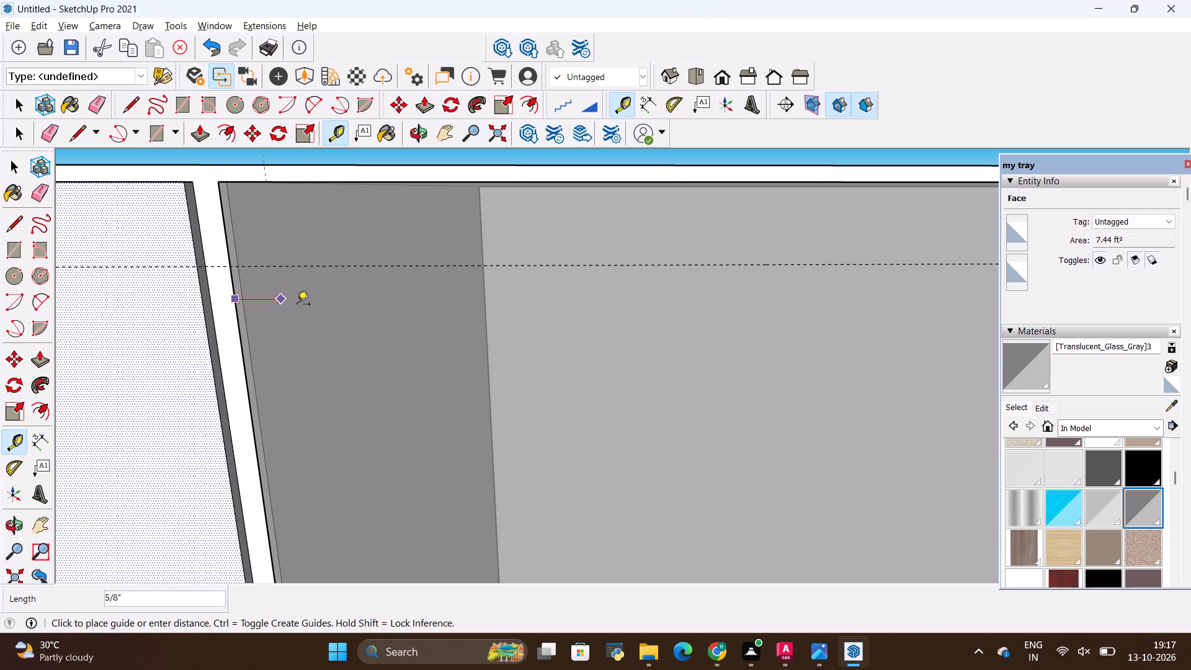
key("BackSpace")
type("1\"")
key("Return")
Place a vertical guide 1" inside the glass door panel's right edge.
scroll(261, 306, "up", 1)
scroll(261, 303, "down", 9)
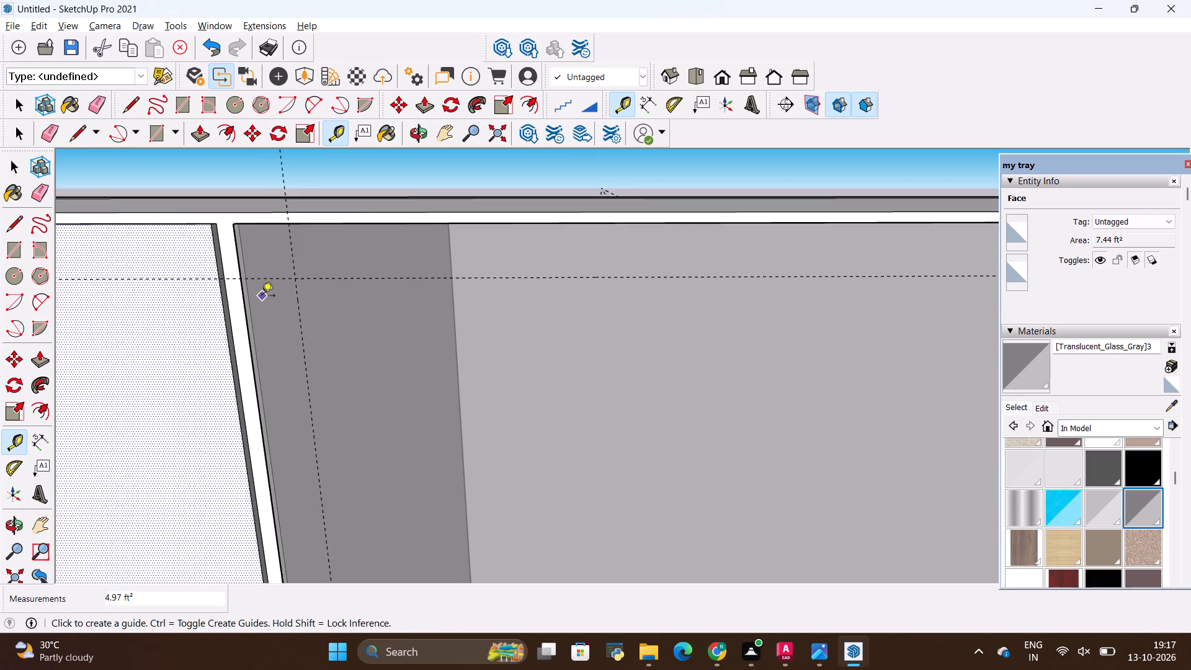
scroll(262, 297, "down", 8)
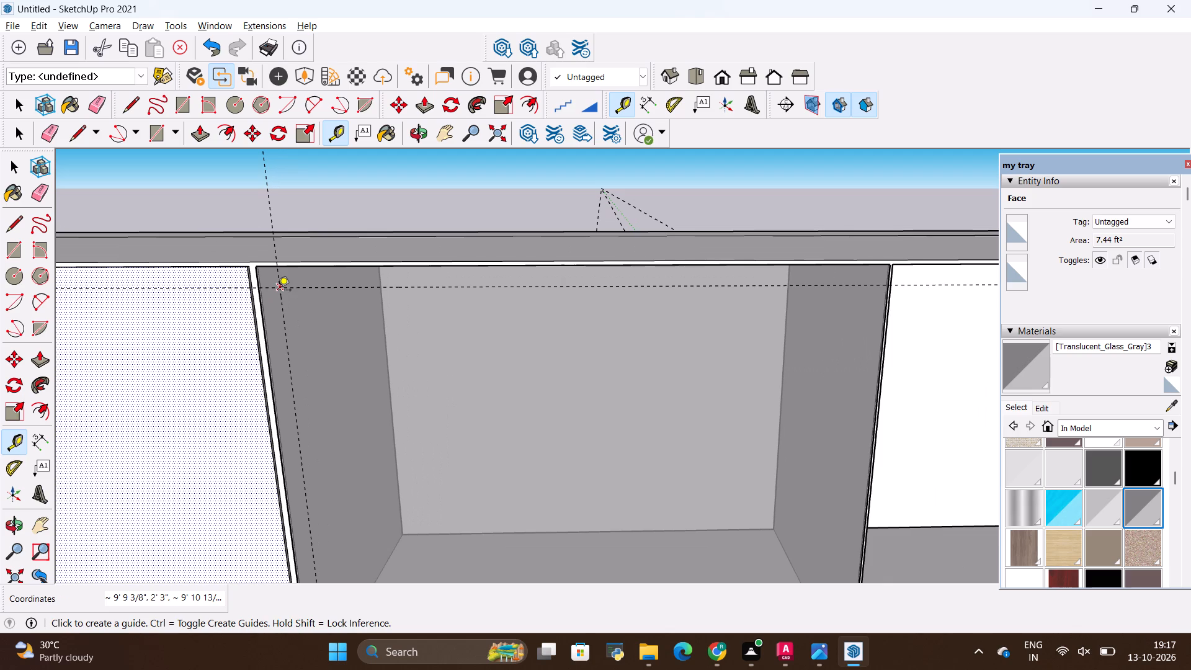
scroll(279, 290, "down", 5)
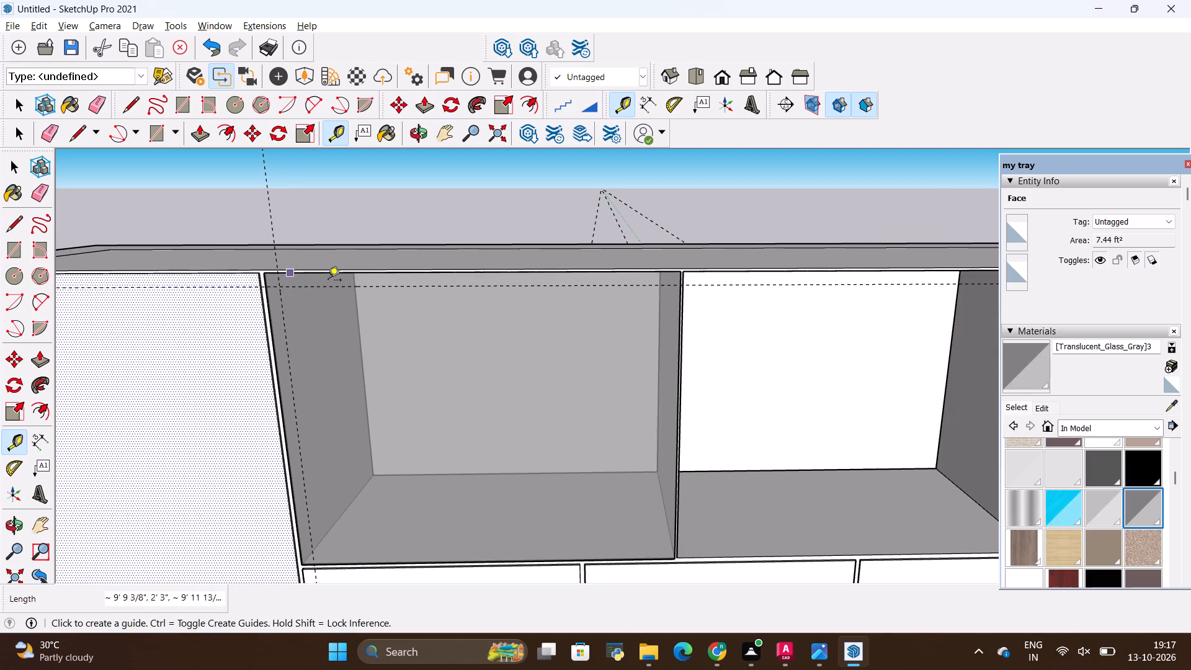
scroll(665, 282, "up", 15)
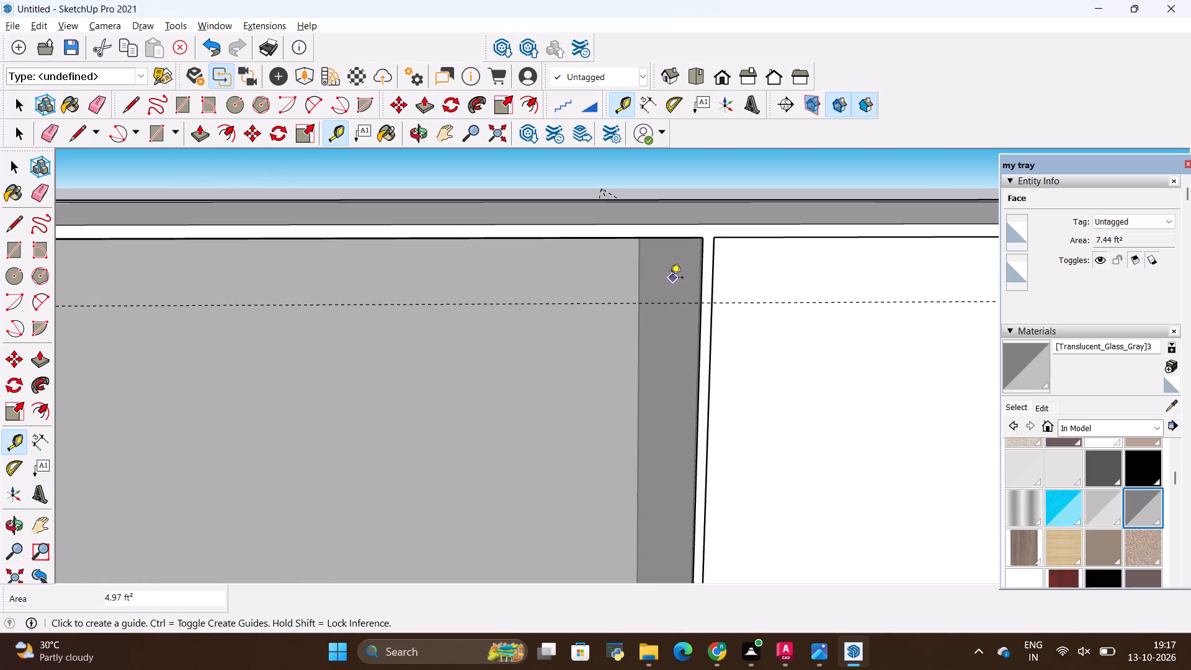
scroll(646, 275, "down", 2)
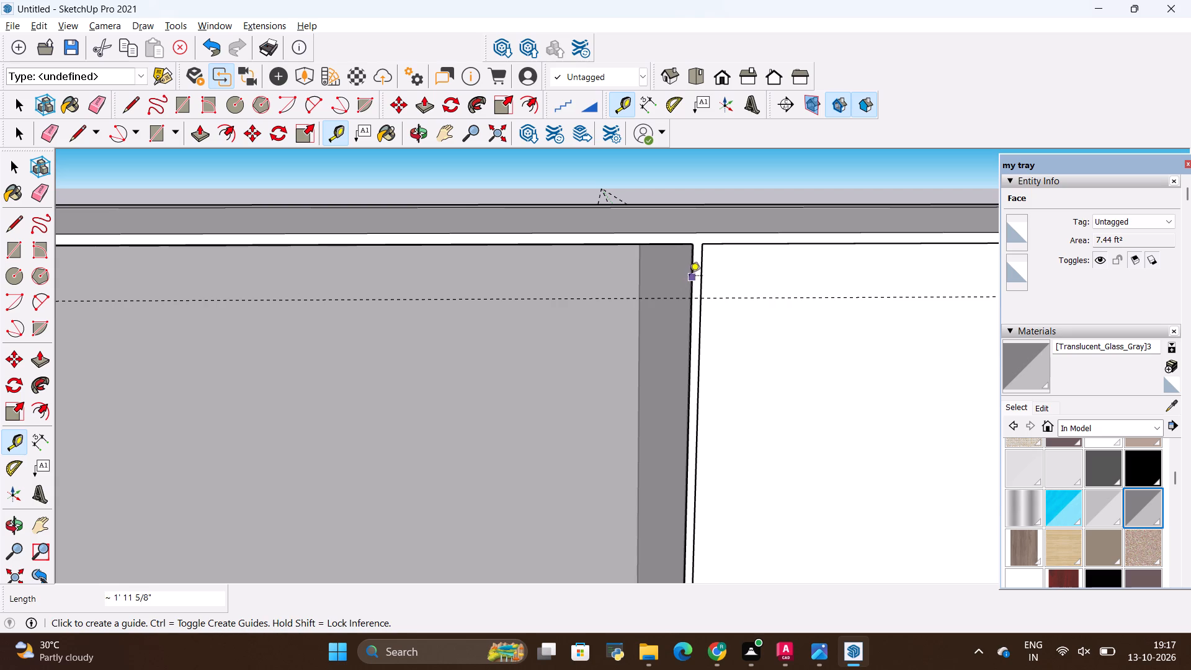
left_click(689, 277)
key("BackSpace")
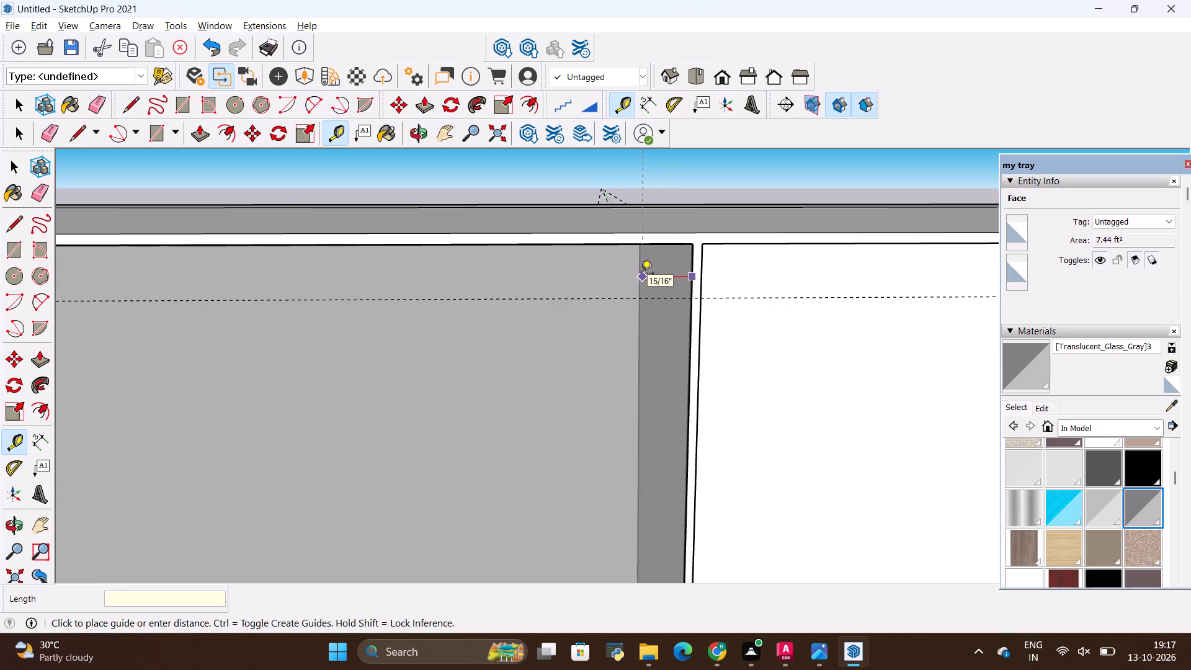
type("1\"")
key("Return")
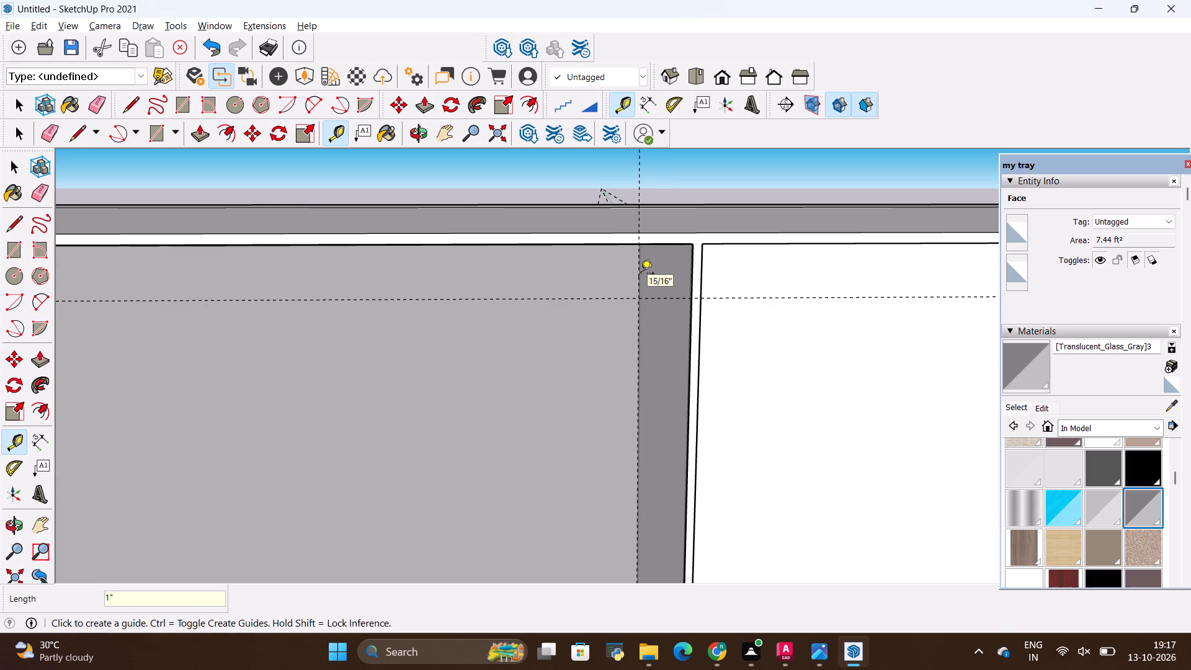
Place a horizontal guide 1" above the glass door panel's bottom edge.
scroll(635, 326, "down", 20)
scroll(633, 318, "down", 6)
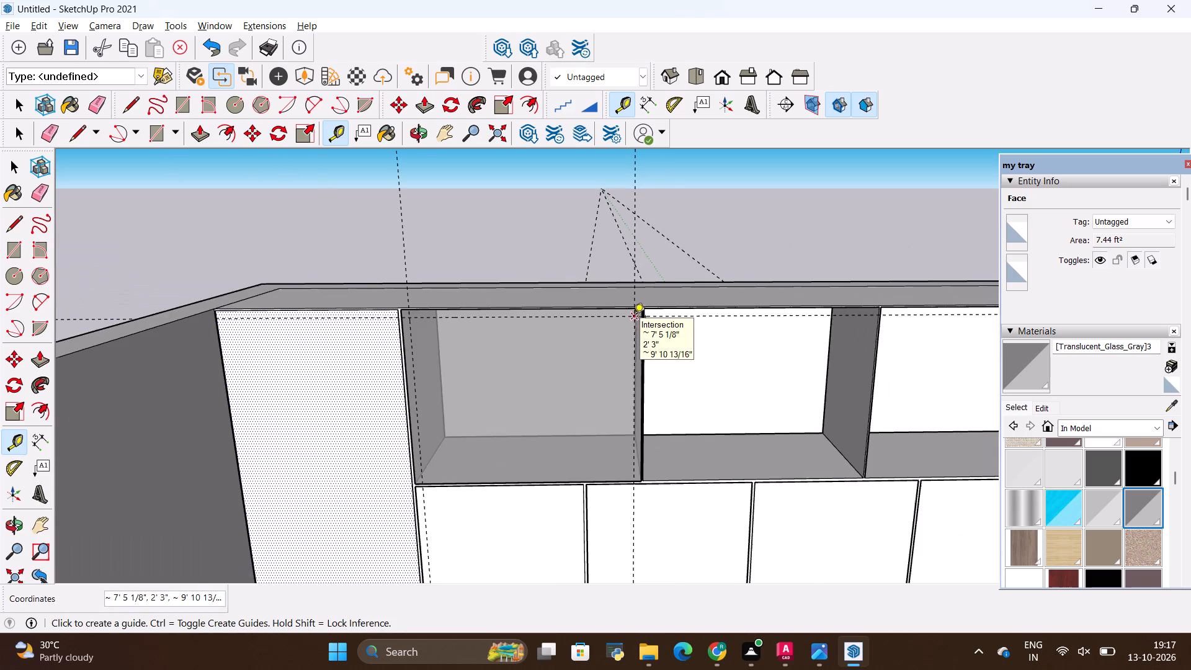
scroll(512, 496, "up", 13)
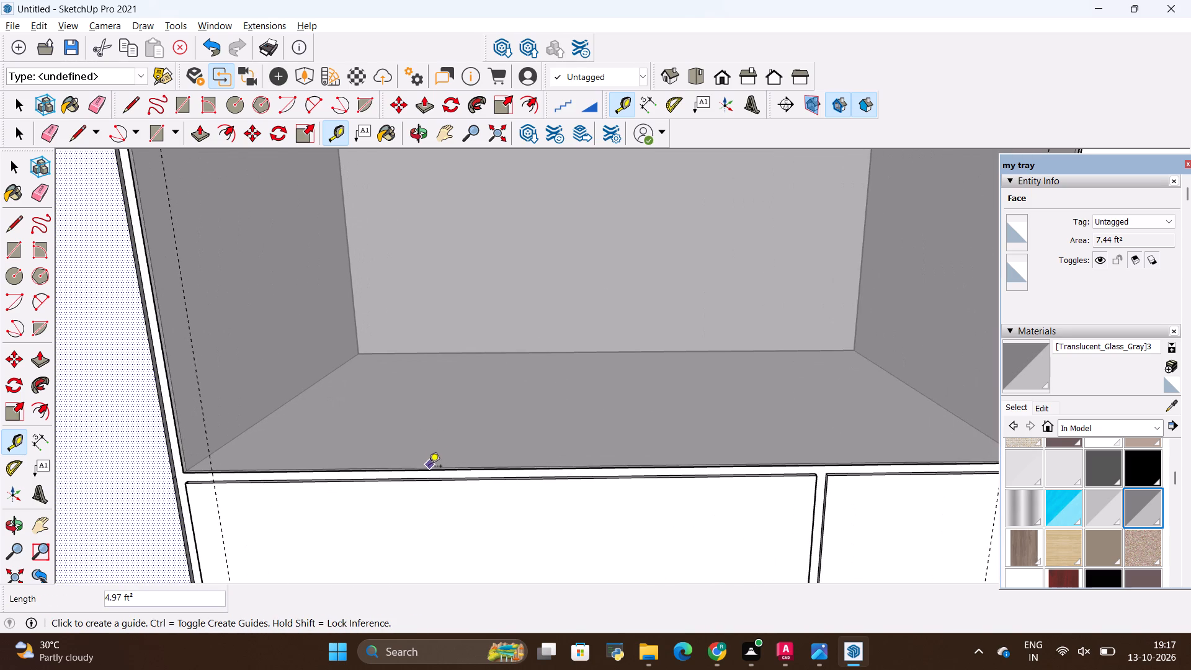
left_click(429, 467)
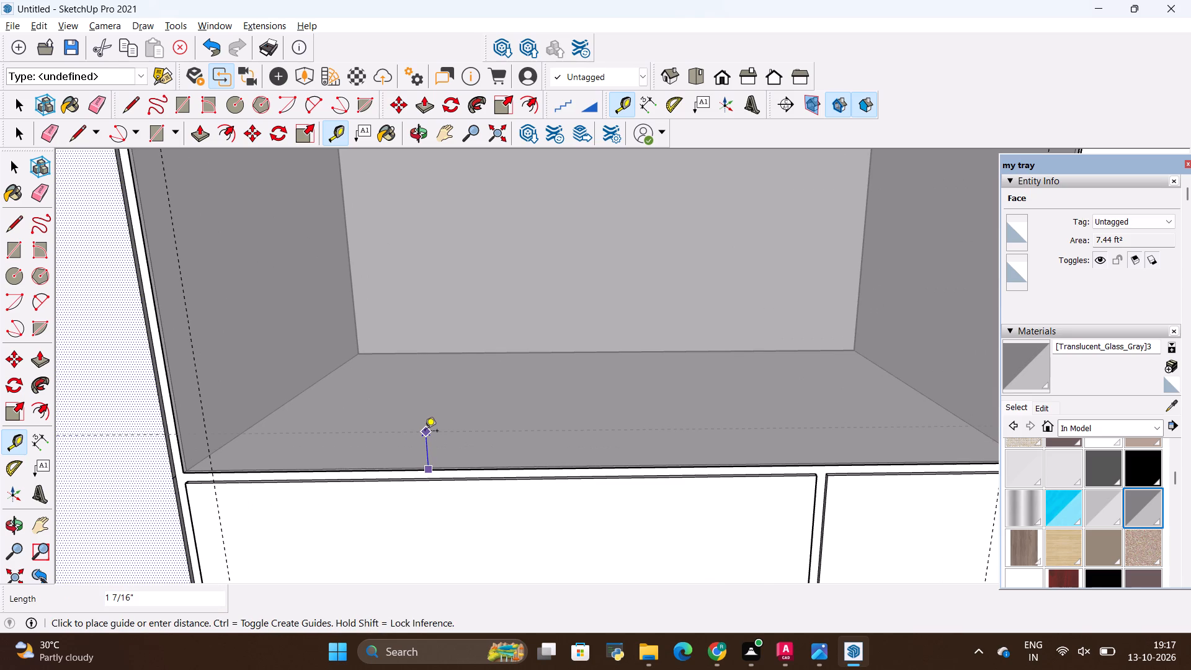
key("Delete")
key("BackSpace")
key("BackSpace")
key("1")
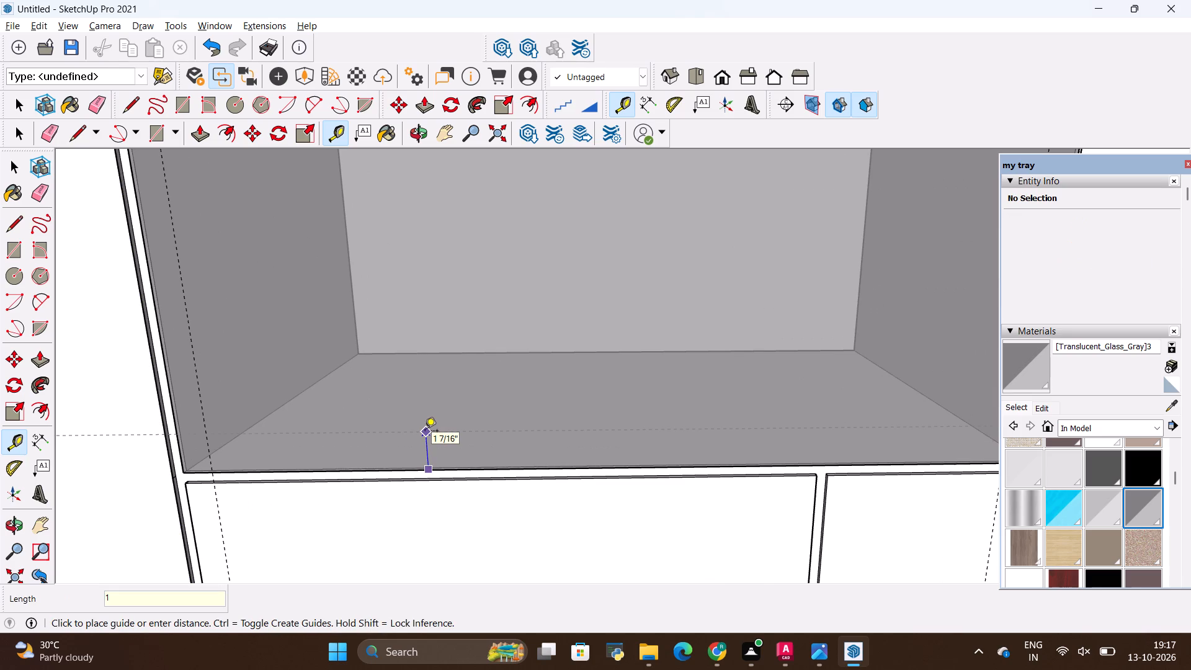
key("shift+quotedbl")
key("Return")
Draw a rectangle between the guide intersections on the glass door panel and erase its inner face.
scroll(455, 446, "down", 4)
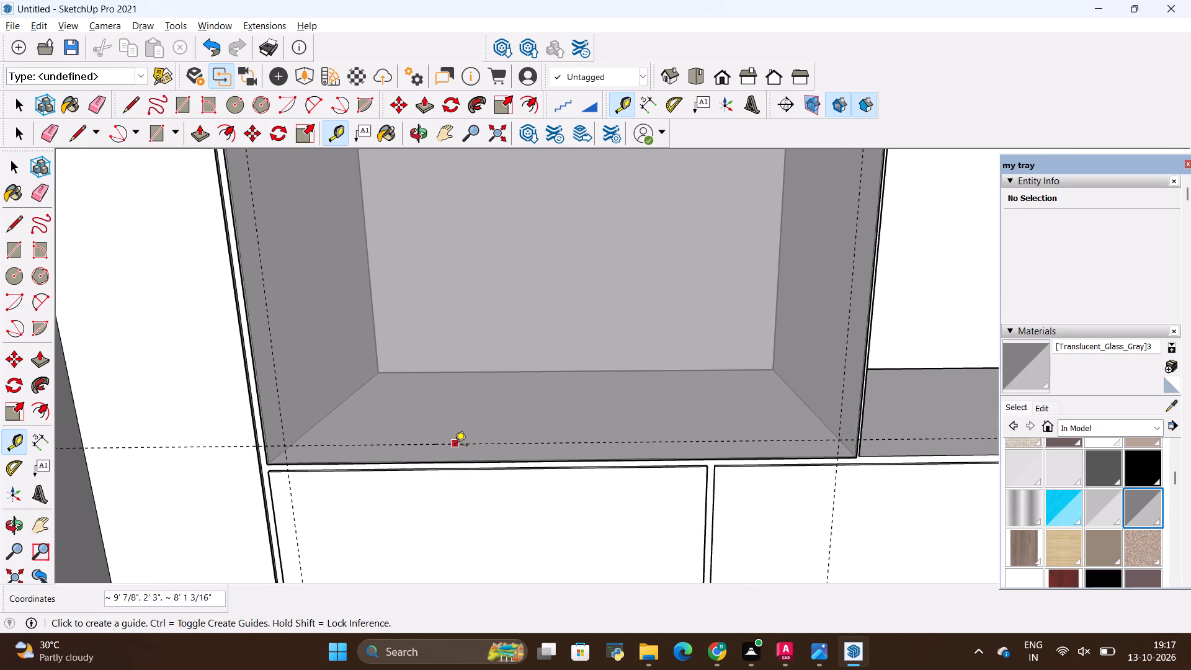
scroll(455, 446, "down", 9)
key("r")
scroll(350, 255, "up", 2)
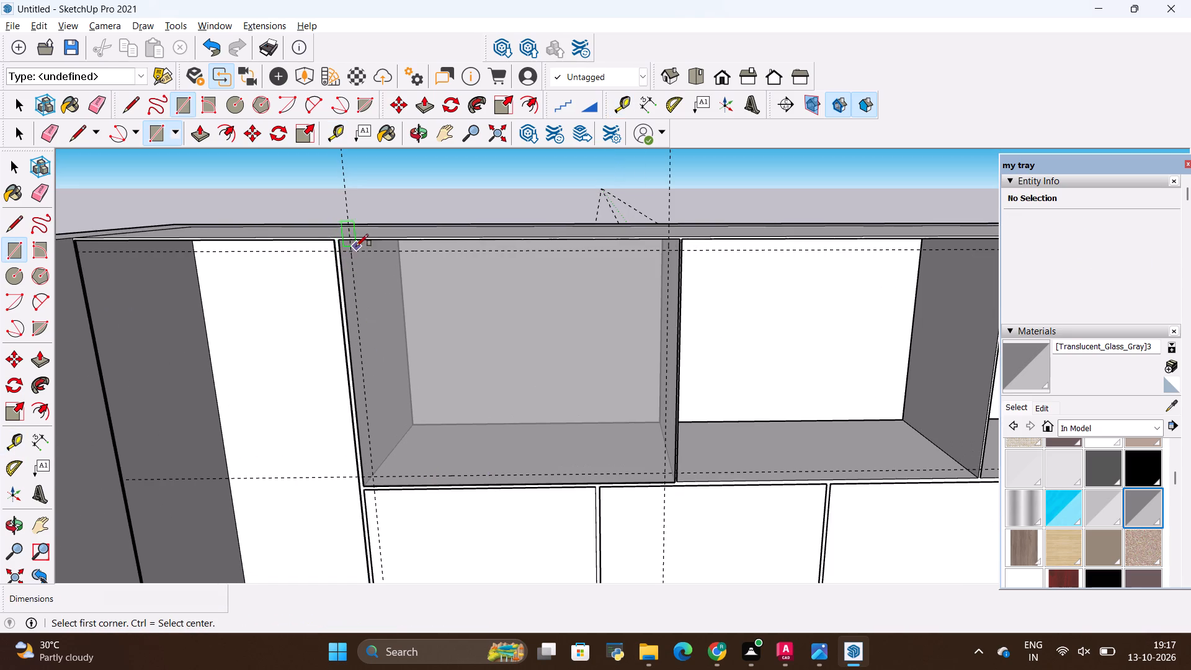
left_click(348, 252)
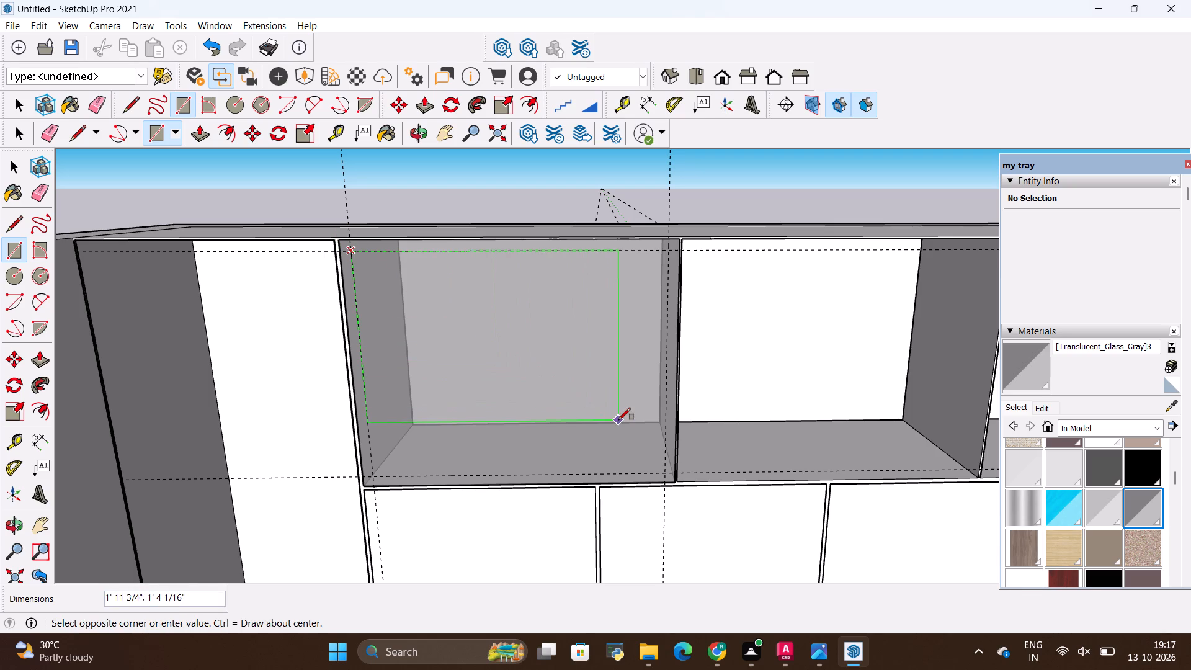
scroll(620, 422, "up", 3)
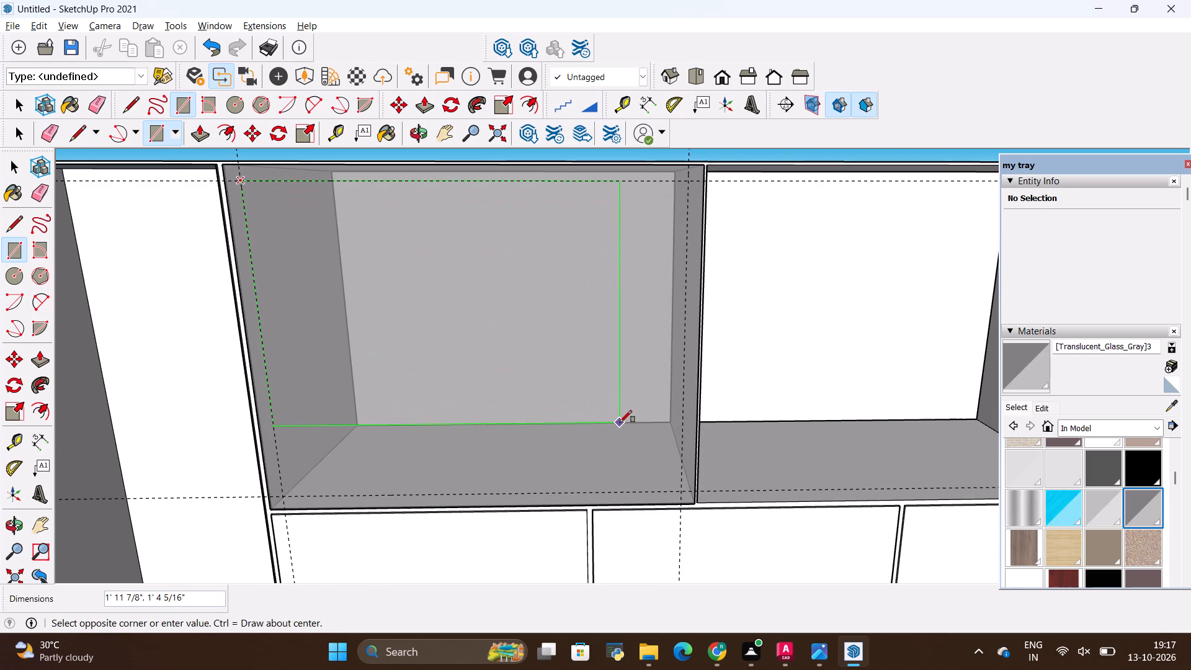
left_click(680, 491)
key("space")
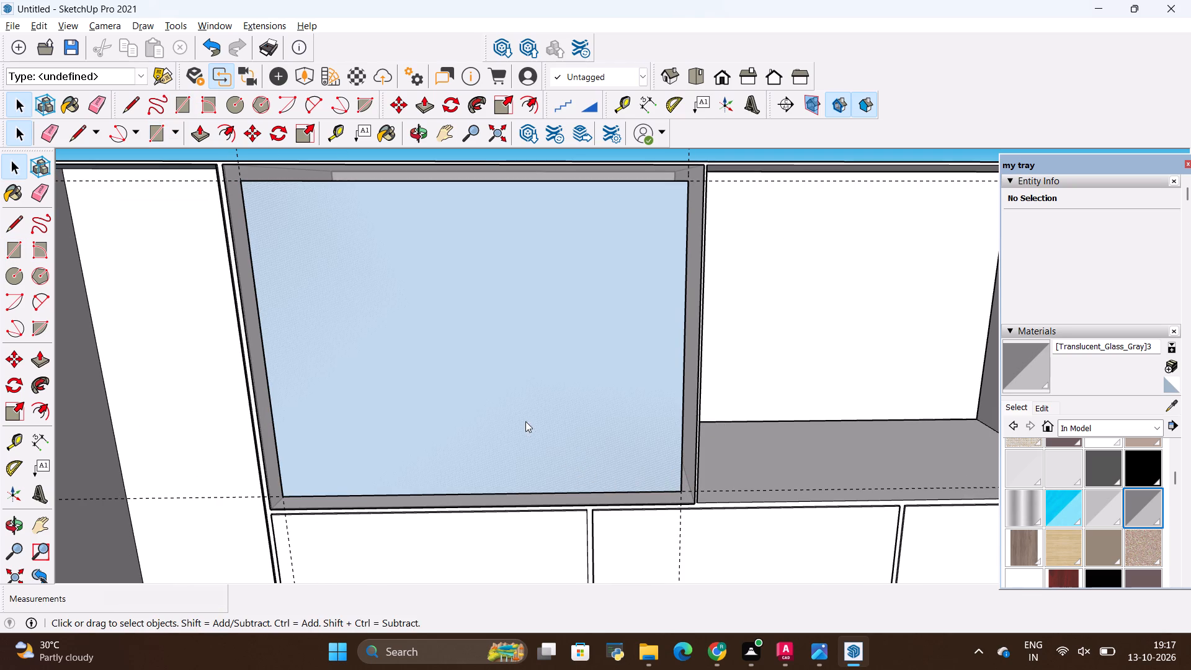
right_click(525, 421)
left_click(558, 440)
Examine the inner rectangle outline and the selected glass door panel from the front and from above.
scroll(544, 449, "down", 2)
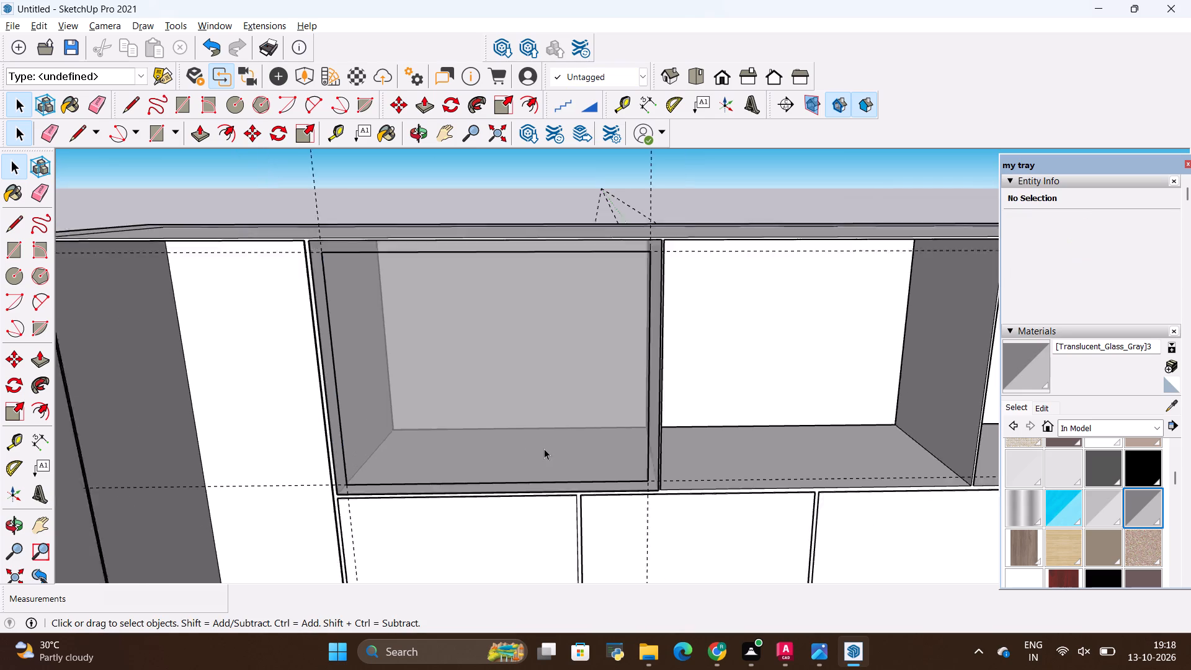
scroll(544, 449, "down", 2)
scroll(358, 239, "up", 4)
scroll(392, 273, "down", 4)
scroll(483, 325, "up", 4)
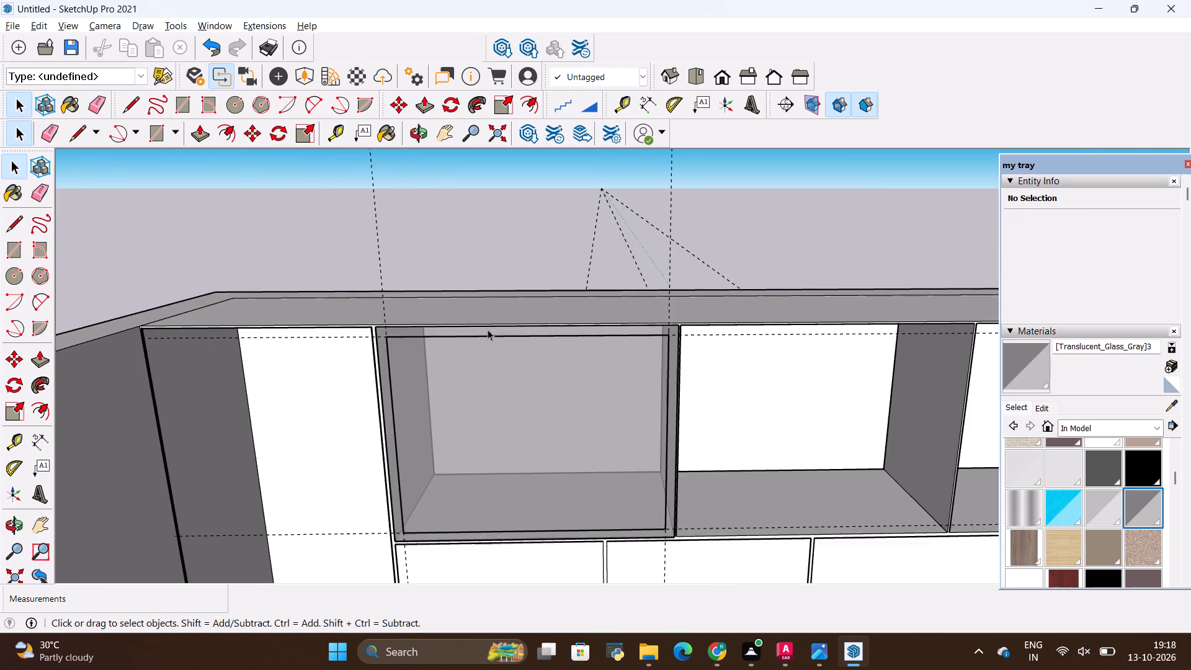
scroll(488, 329, "up", 9)
middle_click_drag(488, 335, 576, 287)
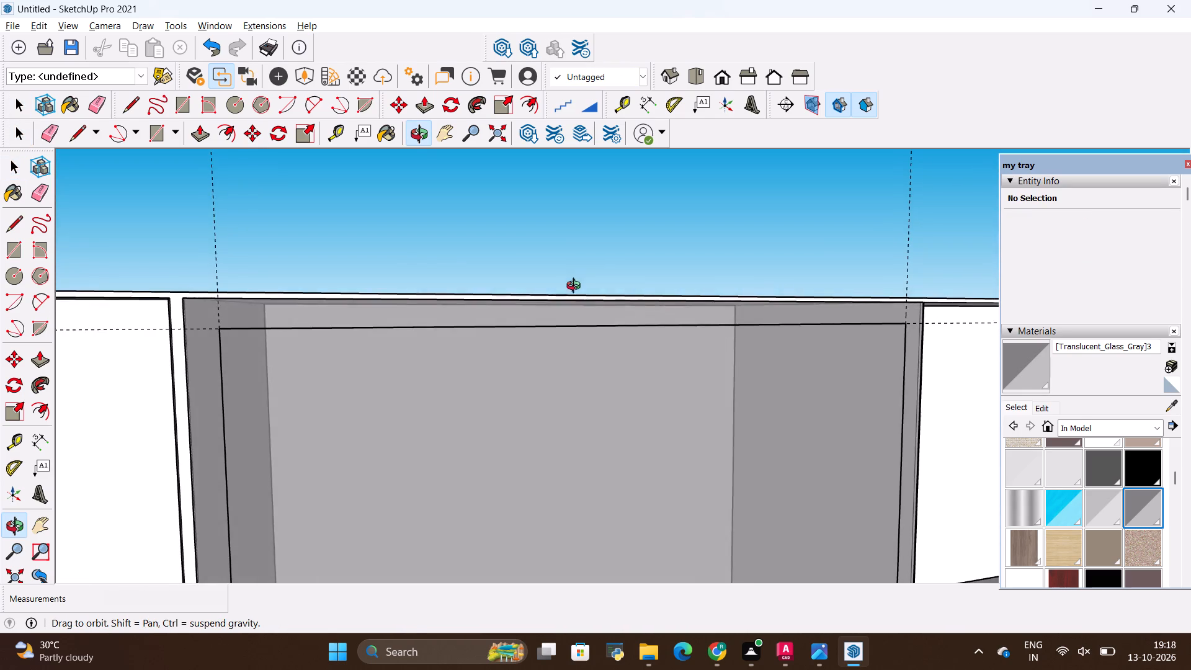
middle_click_drag(576, 287, 574, 288)
scroll(358, 305, "up", 11)
left_click(324, 330)
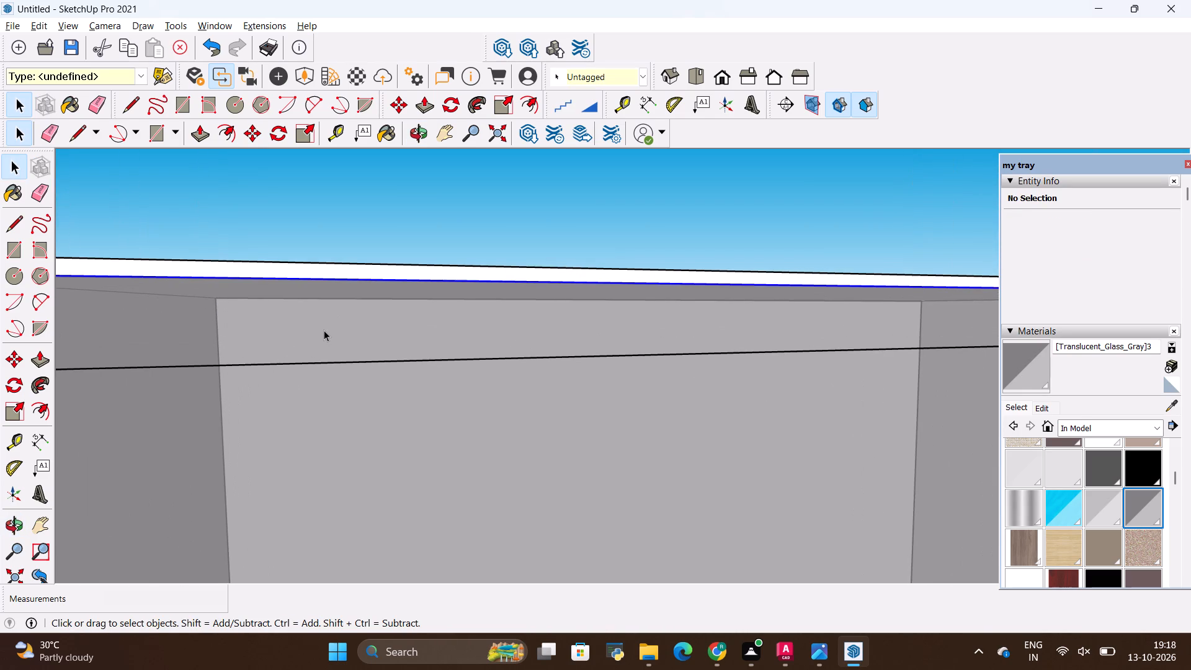
scroll(455, 296, "down", 11)
scroll(390, 266, "down", 4)
scroll(365, 274, "up", 2)
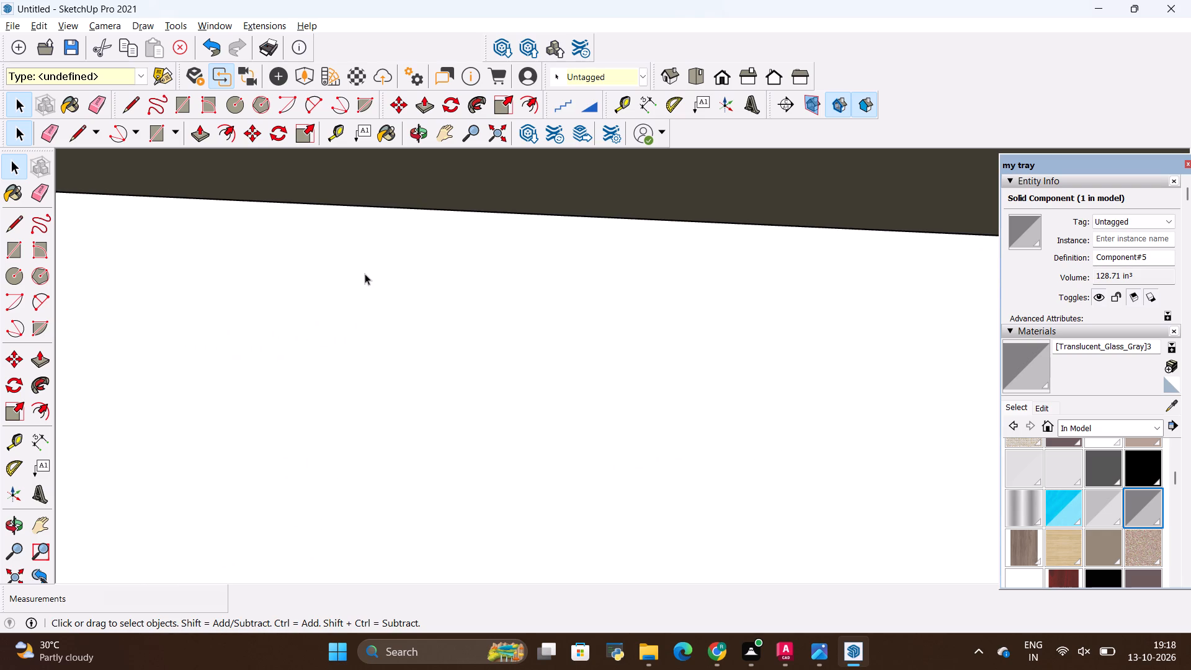
scroll(414, 243, "up", 1)
middle_click_drag(416, 240, 386, 398)
scroll(393, 395, "up", 1)
scroll(393, 394, "down", 17)
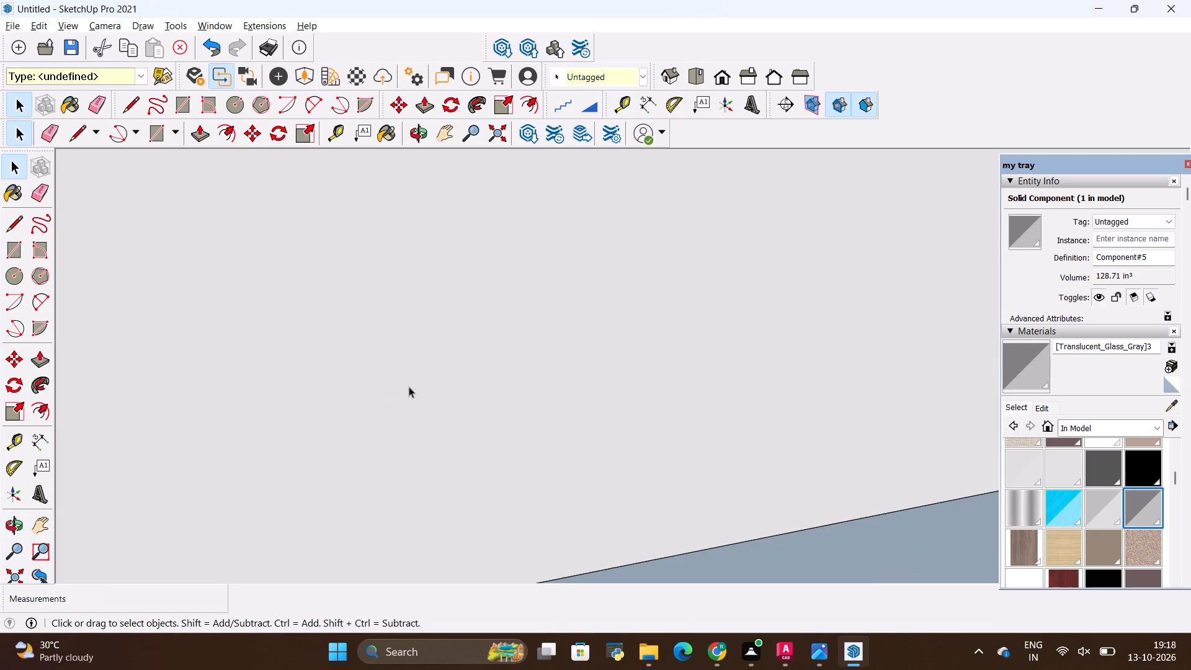
scroll(409, 386, "down", 1)
scroll(409, 386, "down", 20)
scroll(409, 386, "down", 6)
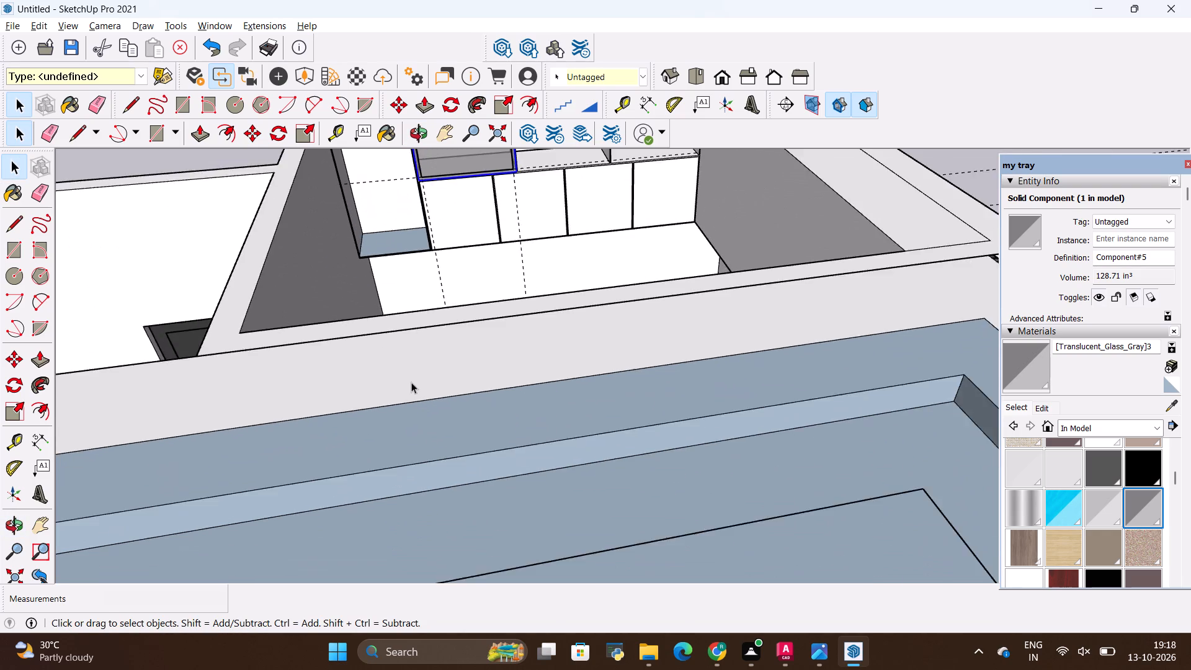
scroll(411, 382, "down", 7)
scroll(405, 235, "up", 11)
scroll(486, 300, "down", 5)
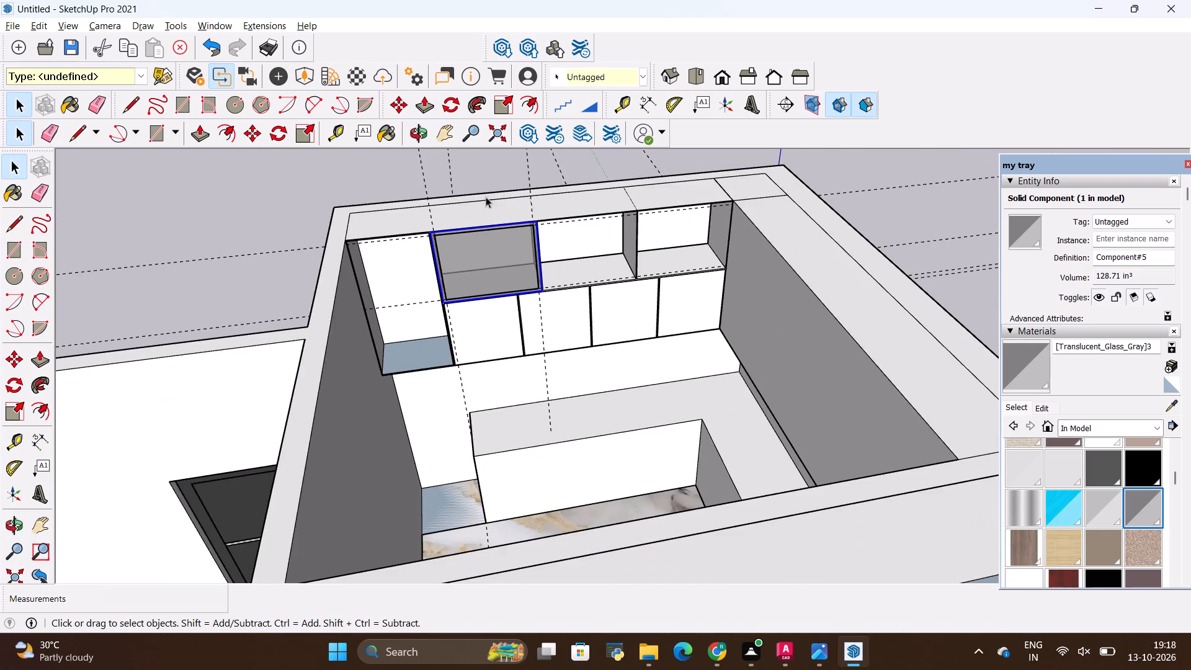
middle_click_drag(485, 196, 473, 152)
scroll(498, 200, "up", 10)
middle_click_drag(503, 242, 502, 200)
scroll(406, 220, "up", 5)
scroll(300, 238, "up", 1)
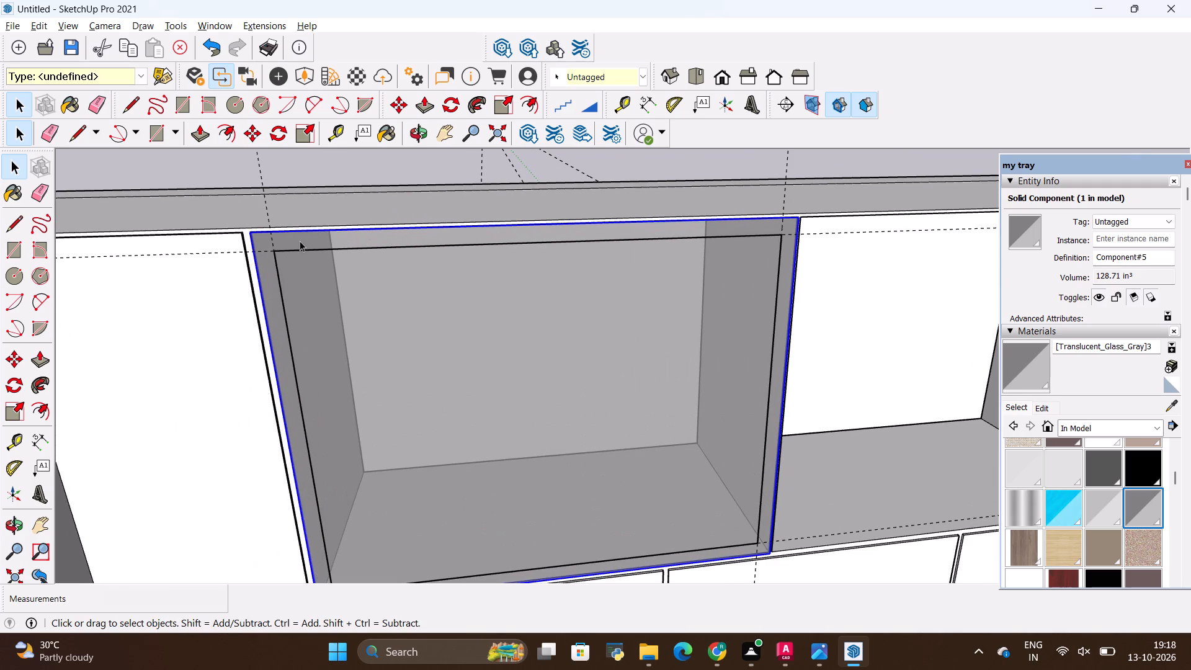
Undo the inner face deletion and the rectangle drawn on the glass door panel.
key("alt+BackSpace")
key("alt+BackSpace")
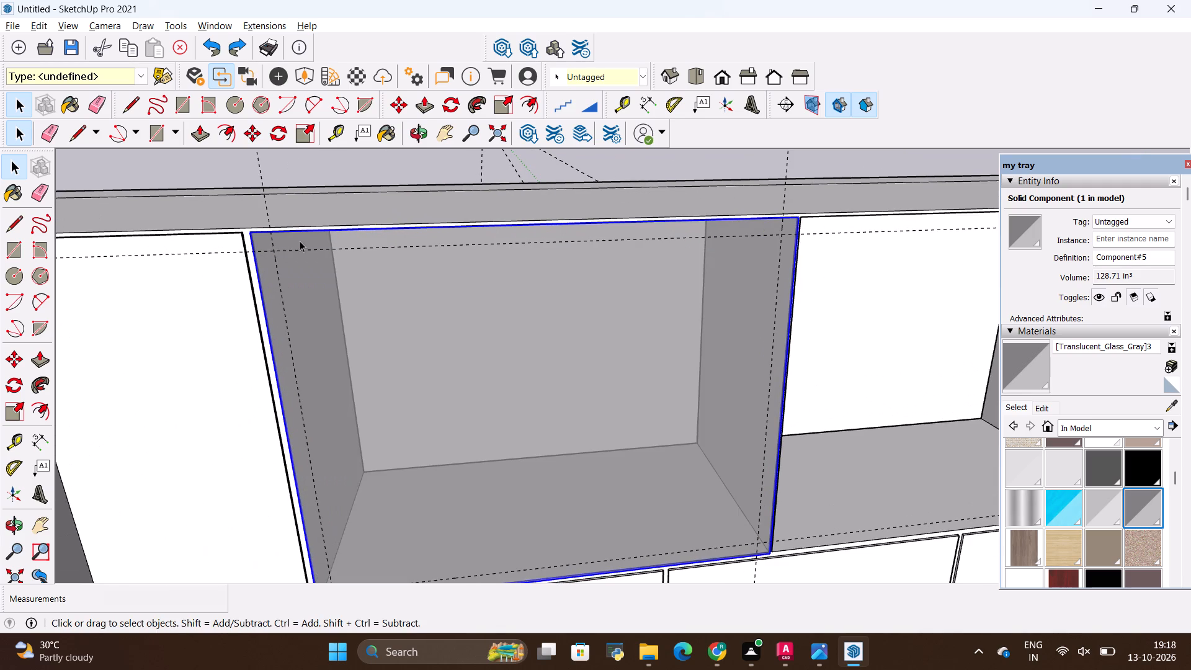
Draw the door frame's top rail as a rectangle about 2' 6 5/16" by 1", from the panel's top-left corner to the top guide at its right edge.
key("r")
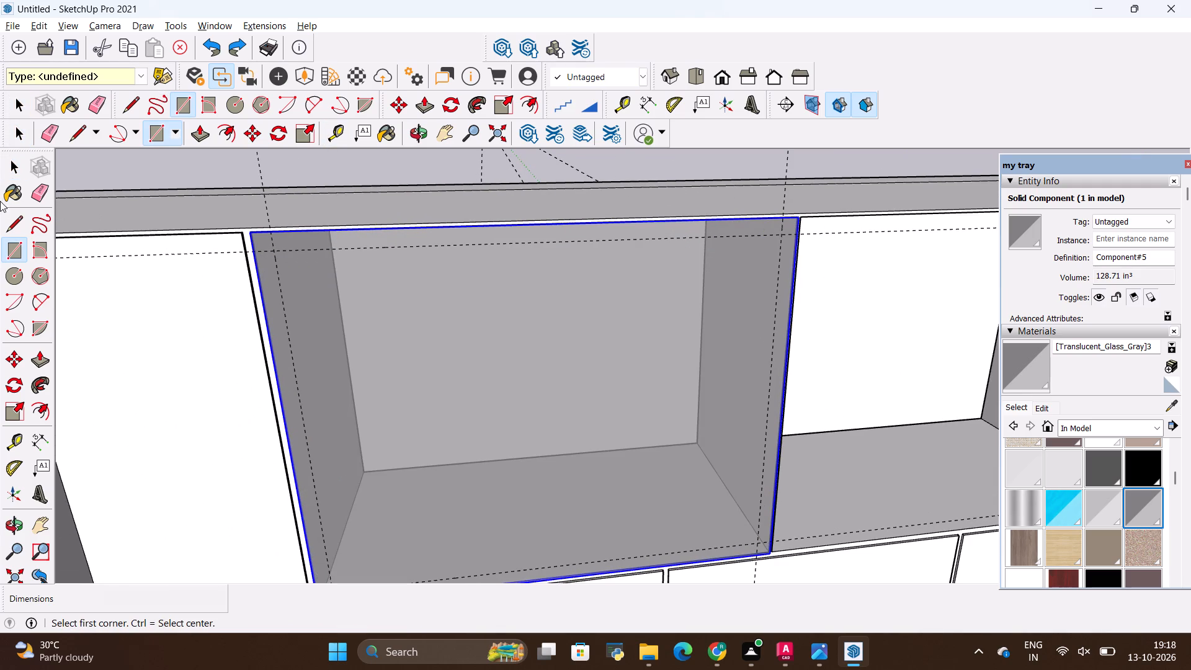
left_click(254, 233)
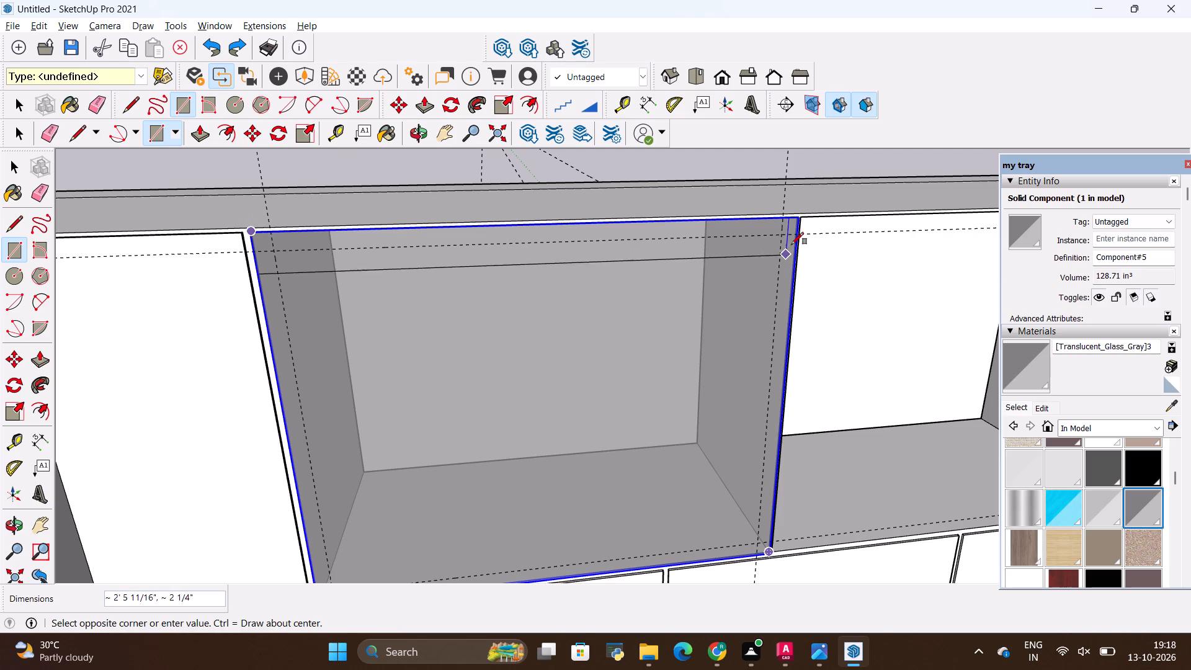
scroll(798, 235, "up", 20)
scroll(798, 235, "up", 7)
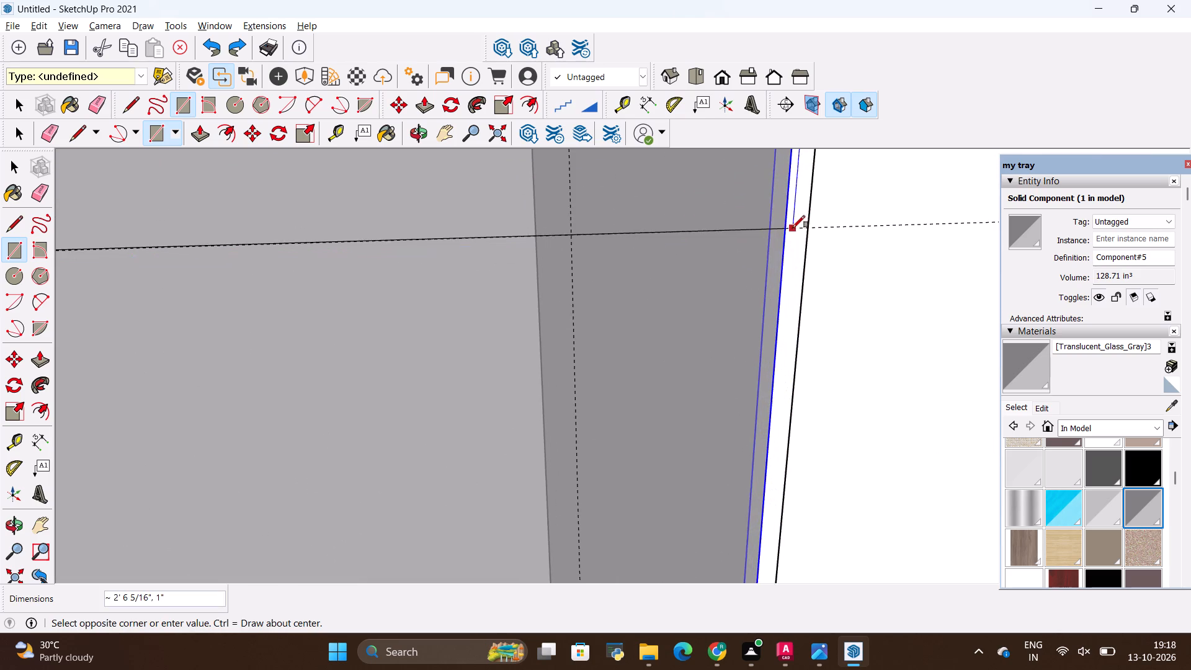
scroll(793, 228, "up", 6)
left_click(783, 230)
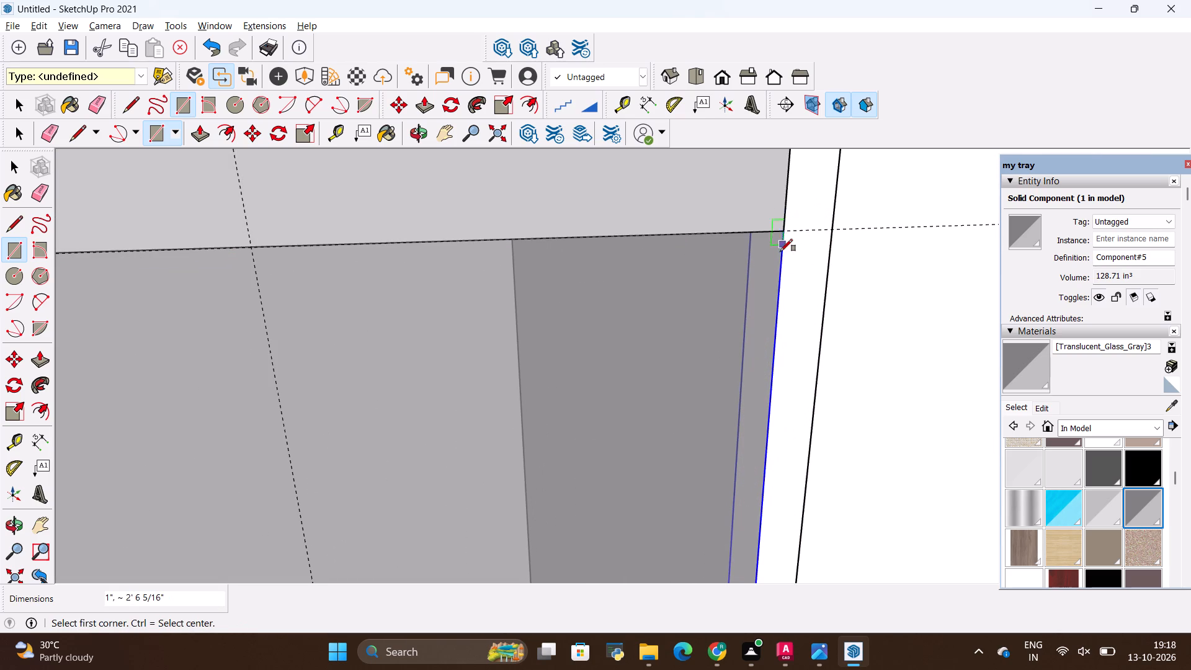
scroll(797, 261, "down", 12)
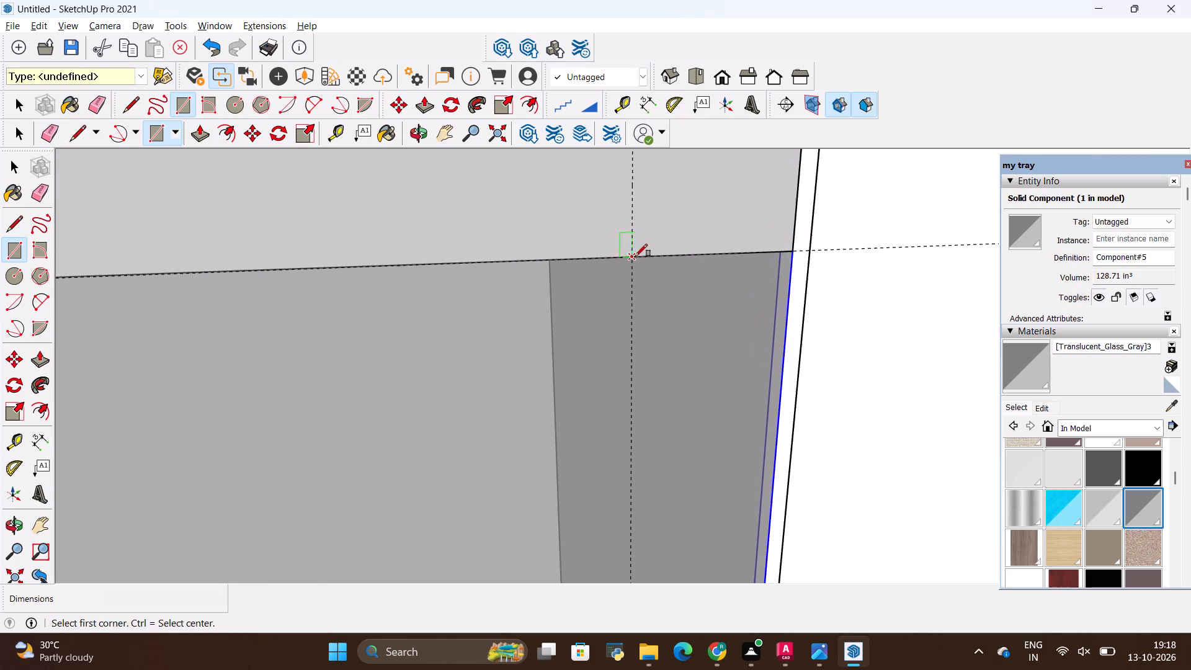
Draw the door frame's right stile as a rectangle 1" by about 1' 10 5/8", from the upper guide intersection to the panel's bottom-right corner.
left_click(633, 257)
scroll(664, 317, "down", 19)
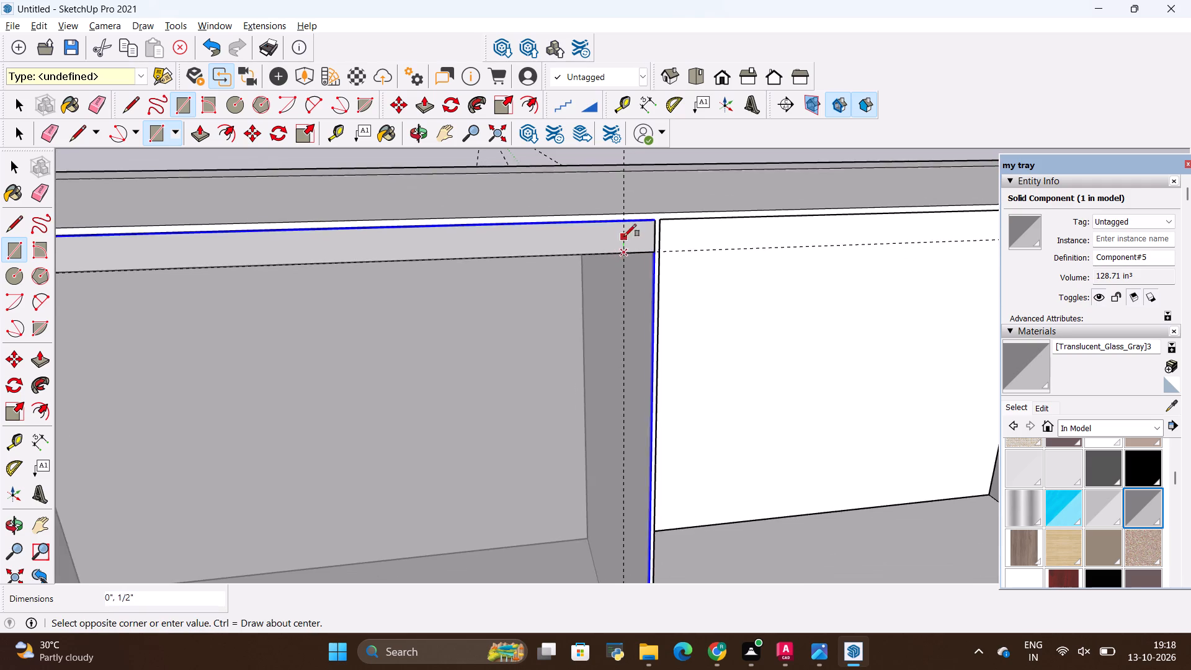
scroll(624, 236, "down", 10)
scroll(651, 473, "up", 7)
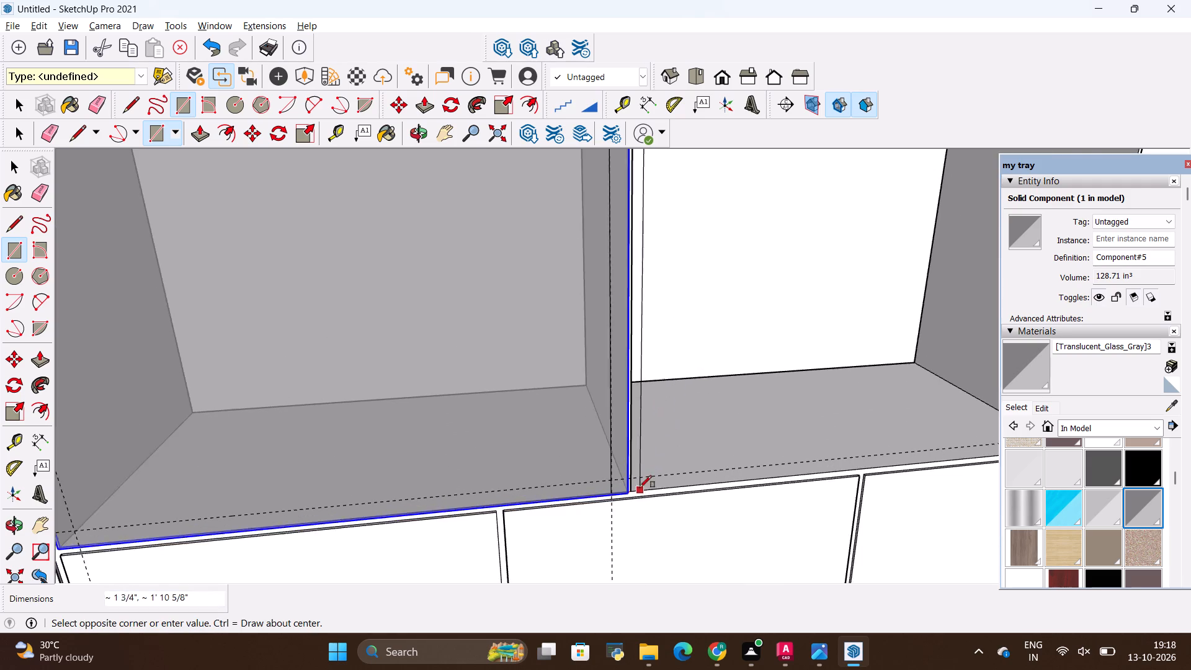
scroll(640, 488, "up", 20)
scroll(602, 463, "down", 5)
scroll(624, 532, "up", 9)
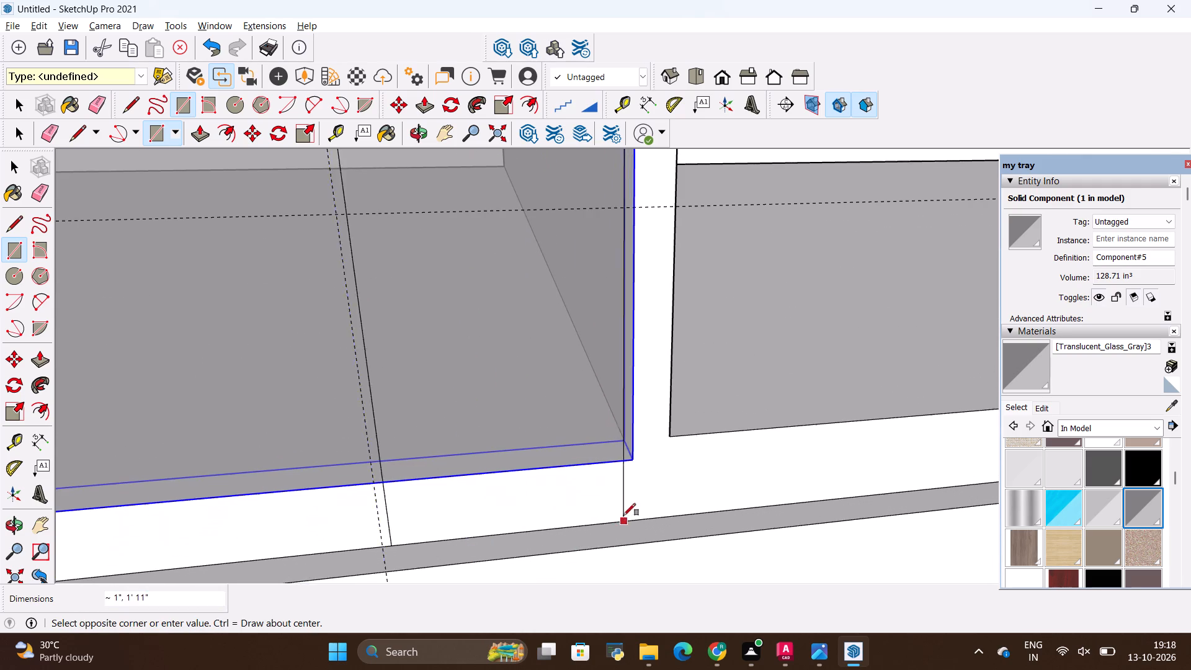
left_click(633, 463)
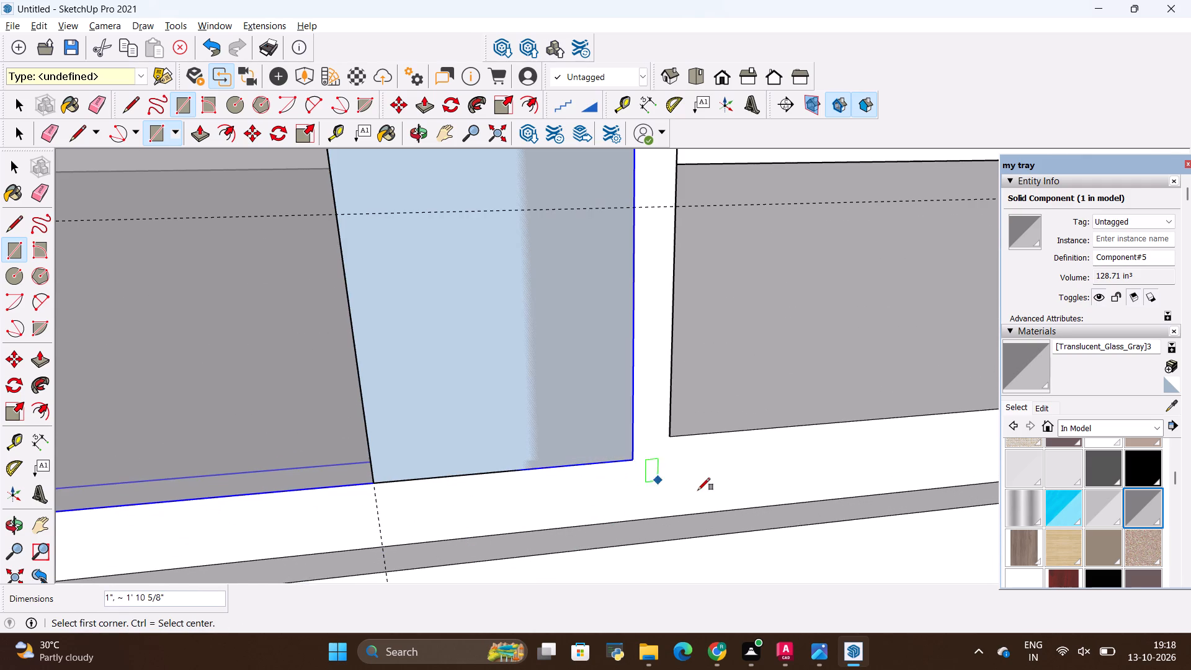
Draw the frame's bottom rail as a rectangle about 2' 5 5/16" by 1", from the right guide intersection to the panel's bottom-left corner.
scroll(703, 491, "down", 12)
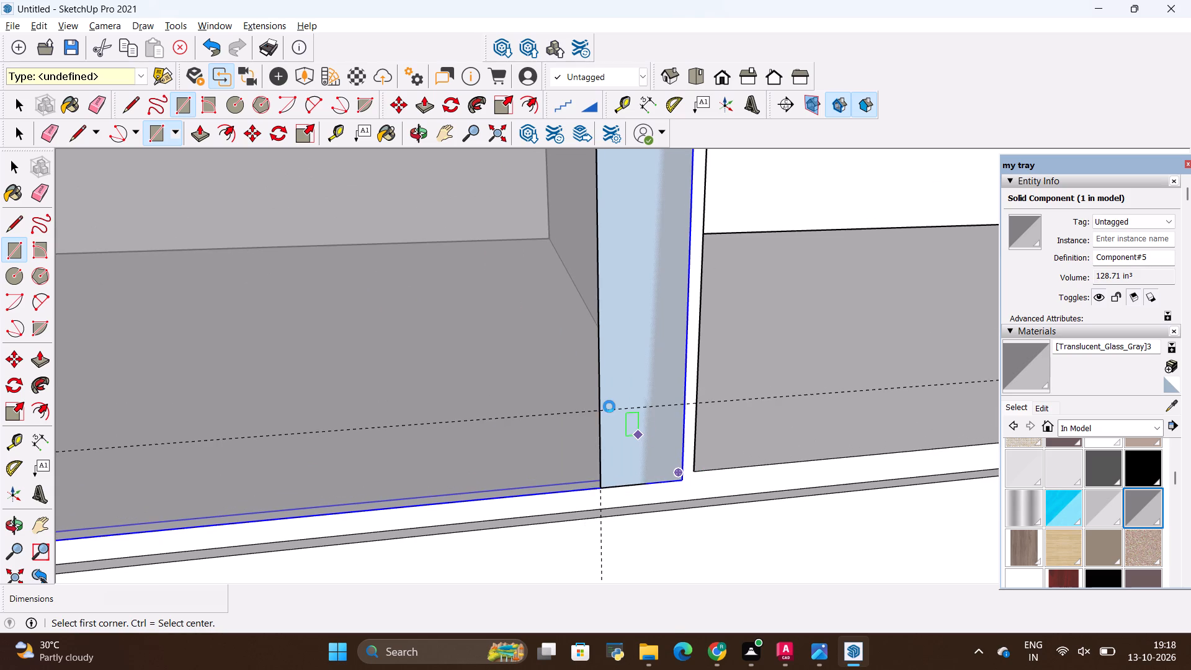
scroll(597, 489, "up", 7)
scroll(746, 512, "down", 15)
scroll(736, 509, "down", 11)
scroll(600, 469, "down", 5)
scroll(653, 467, "down", 15)
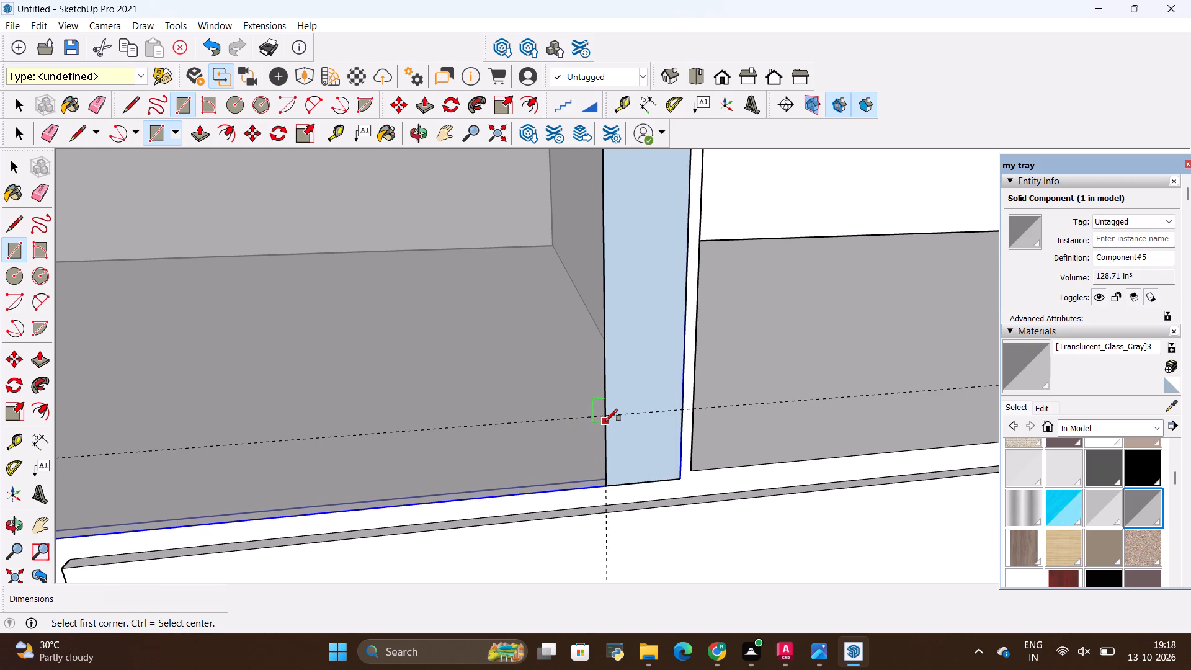
left_click_drag(603, 419, 597, 424)
scroll(914, 395, "down", 10)
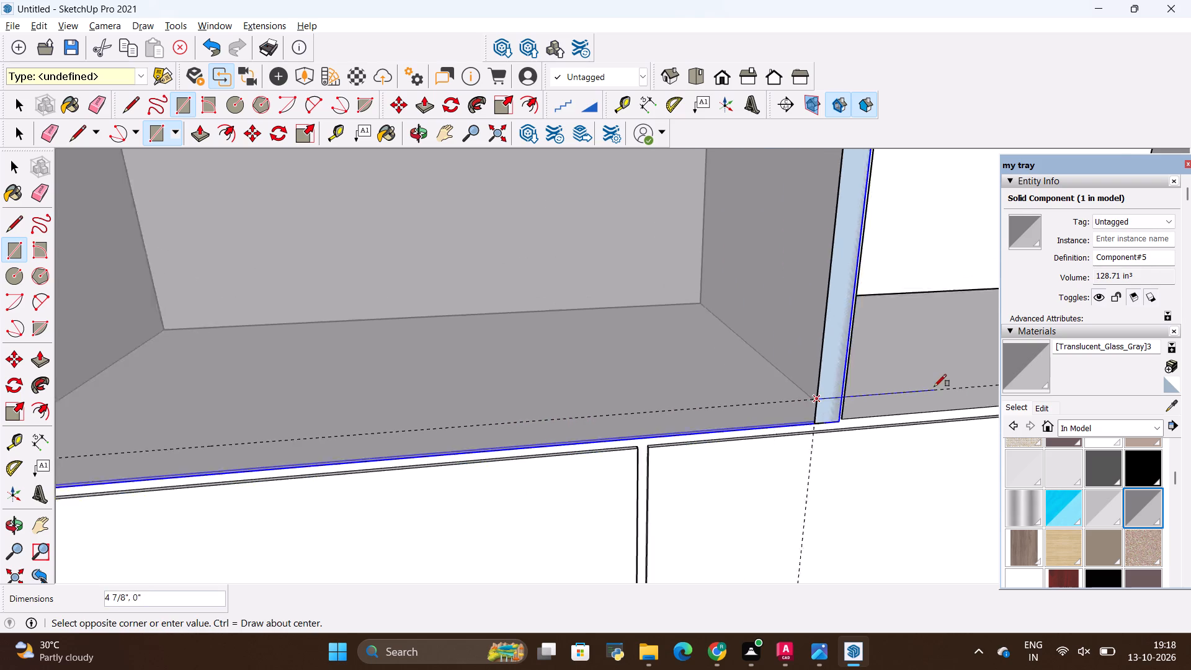
scroll(934, 386, "down", 12)
scroll(710, 380, "up", 17)
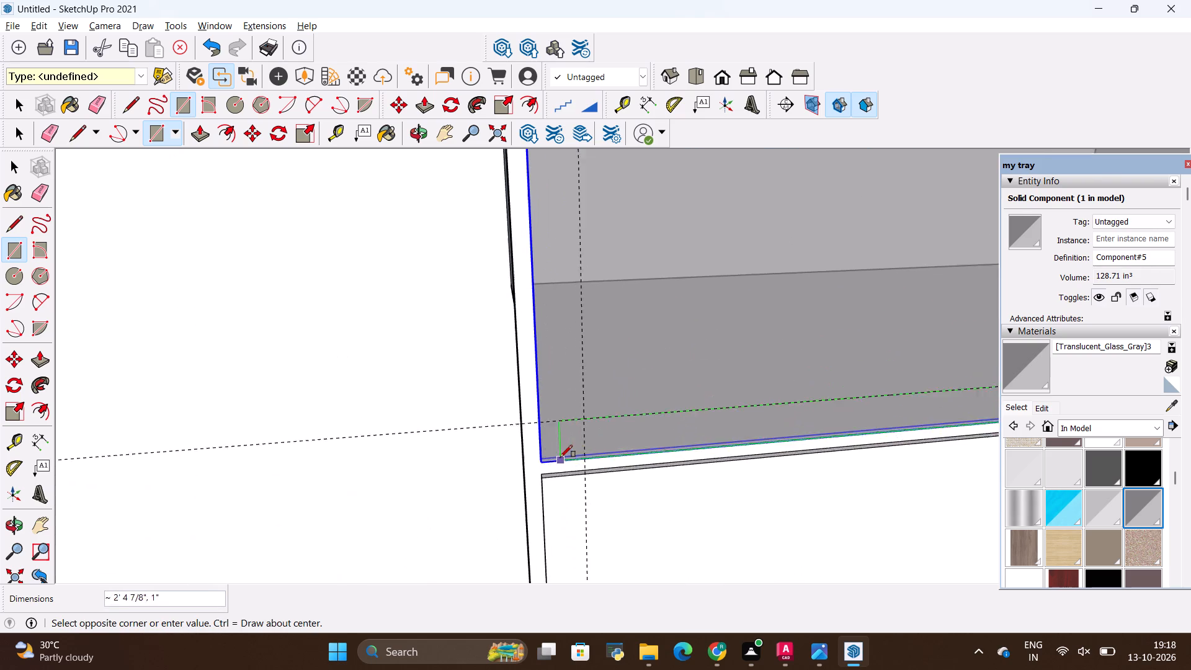
scroll(560, 457, "up", 5)
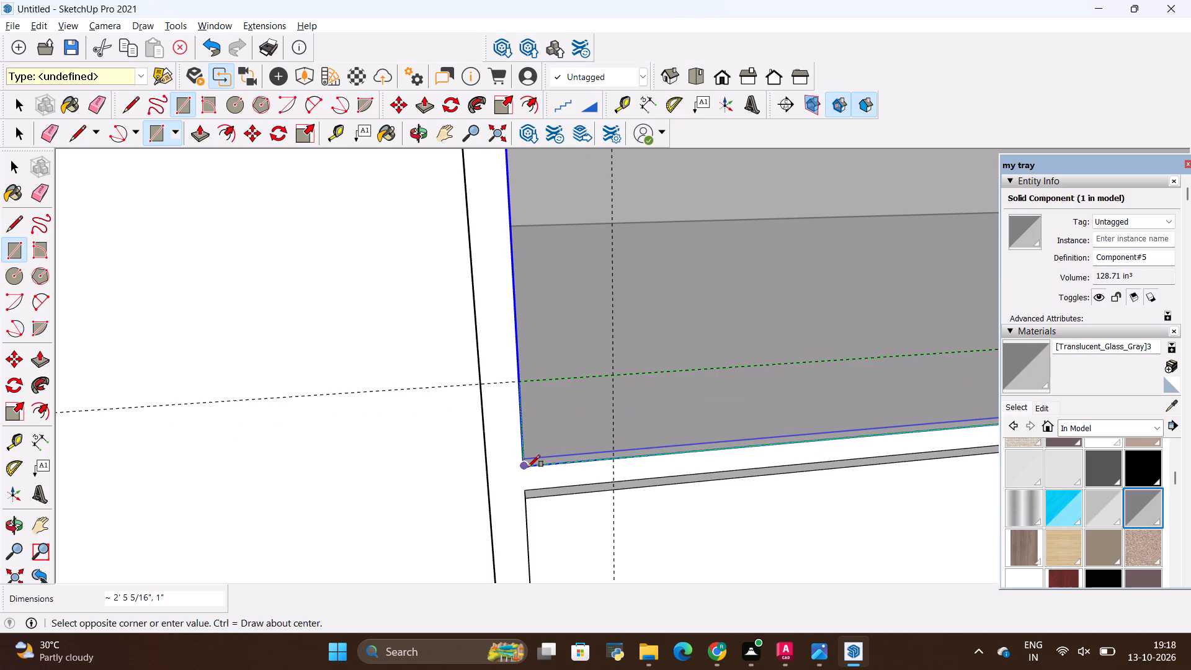
left_click(528, 467)
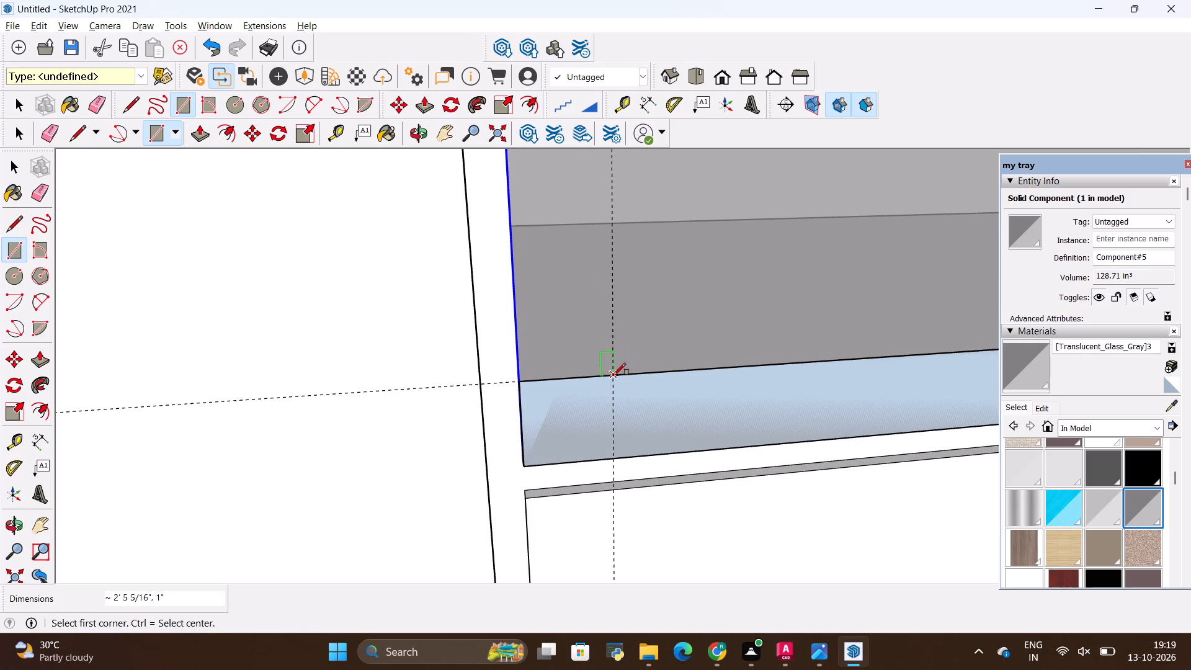
Draw the frame's left stile as a rectangle about 1' 10 5/8" tall, from the lower-left guide intersection to the panel's top-left corner.
scroll(613, 377, "up", 15)
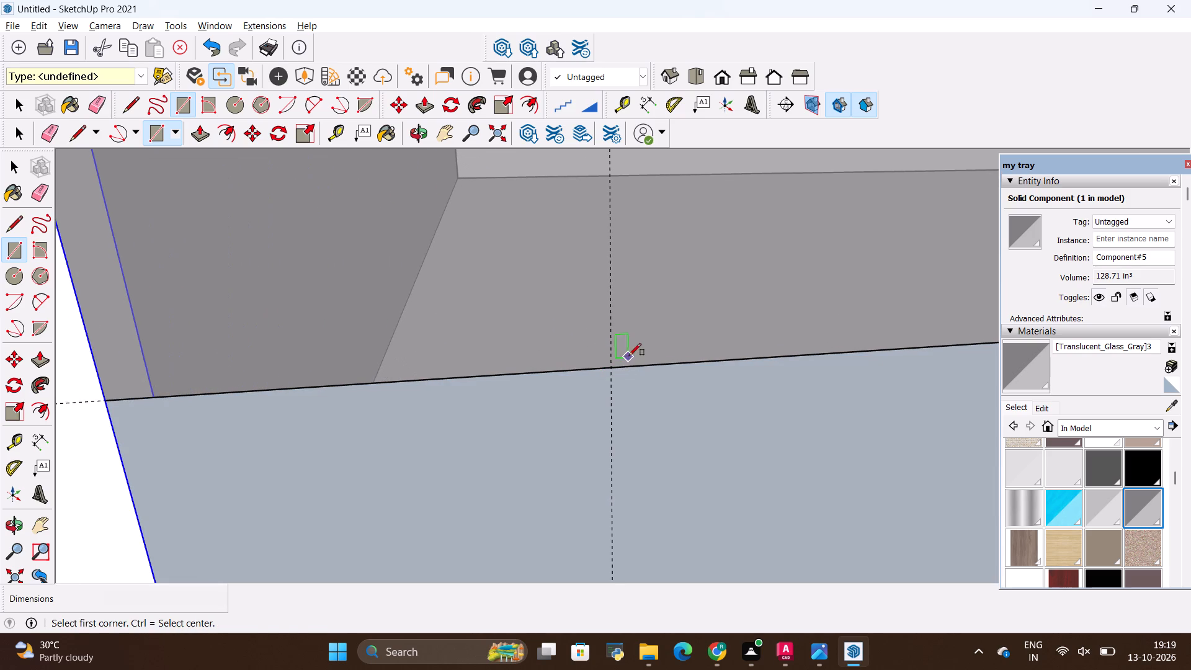
left_click(612, 368)
scroll(683, 456, "down", 14)
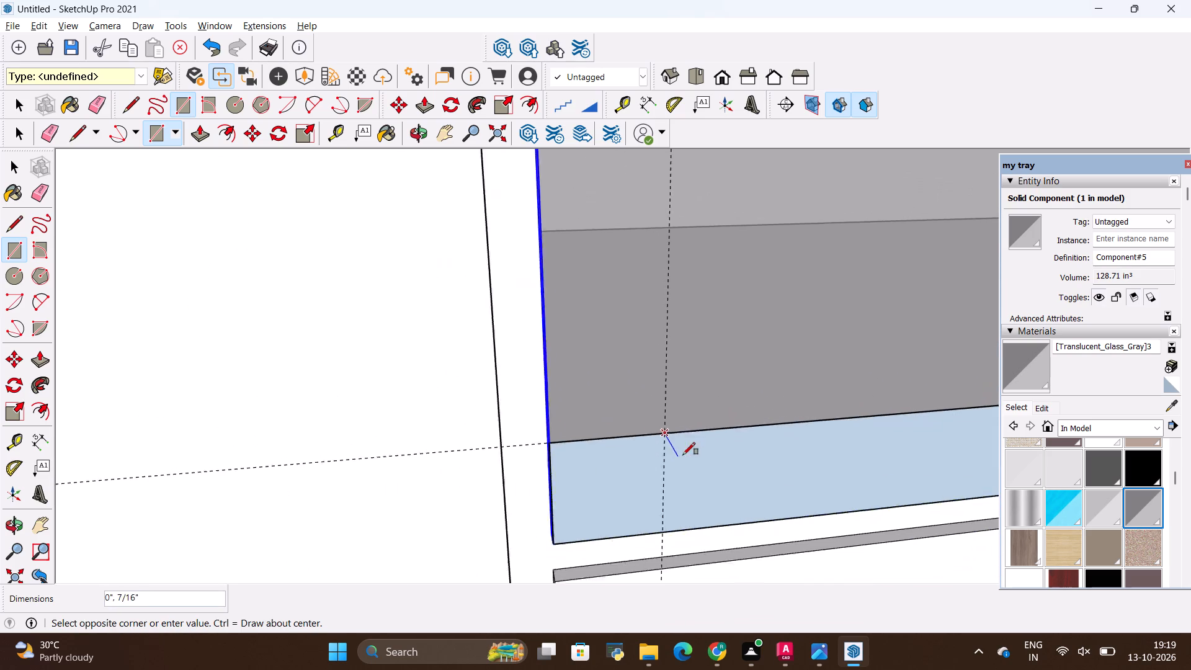
scroll(683, 455, "down", 20)
scroll(683, 455, "down", 13)
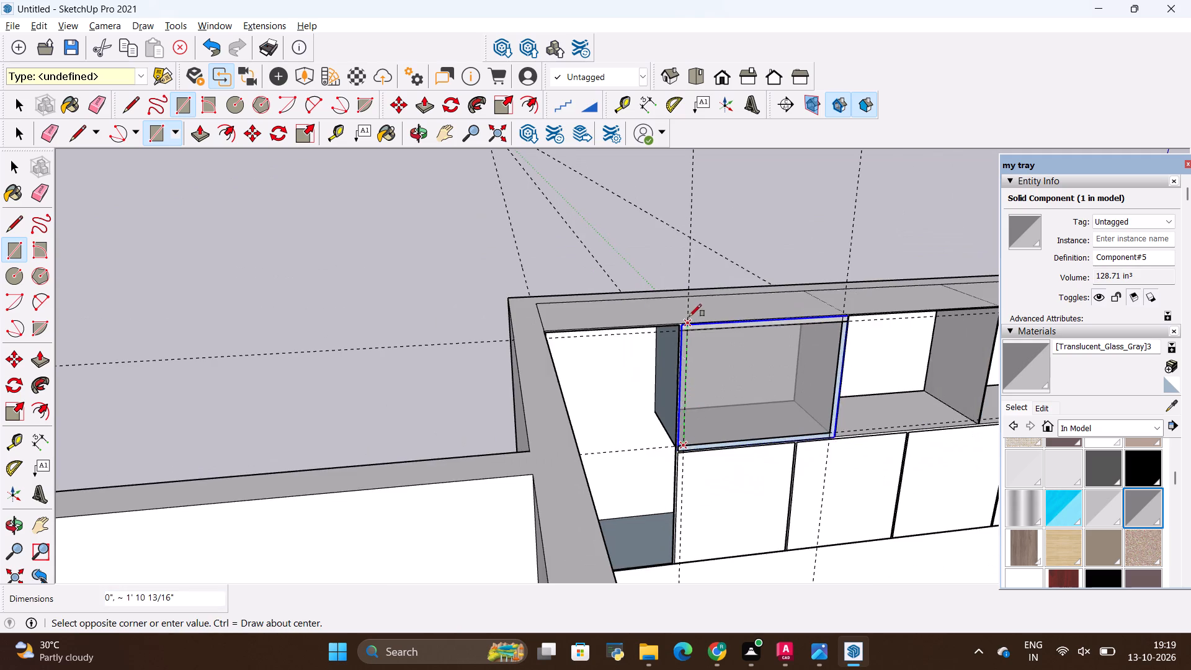
scroll(689, 316, "up", 20)
scroll(689, 316, "up", 8)
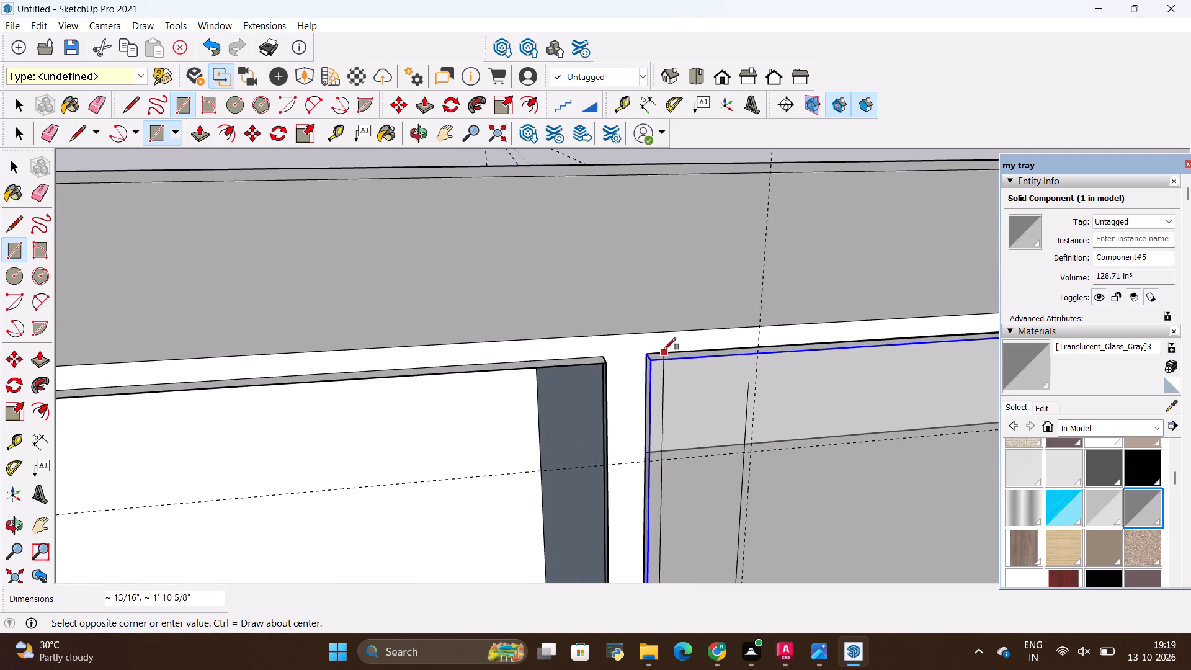
left_click(652, 363)
Draw the frame's top rail as a rectangle about 2' 5 5/16" long, from the upper-left guide intersection to the panel's top-right corner.
scroll(497, 300, "down", 5)
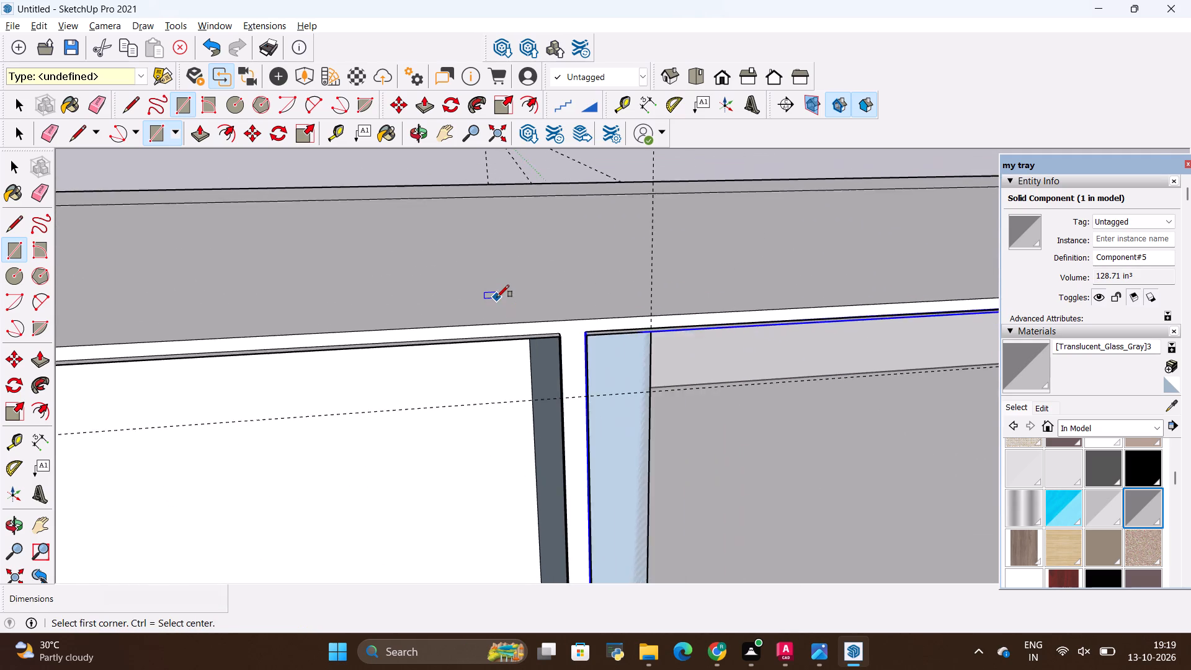
scroll(497, 297, "down", 10)
scroll(604, 305, "up", 16)
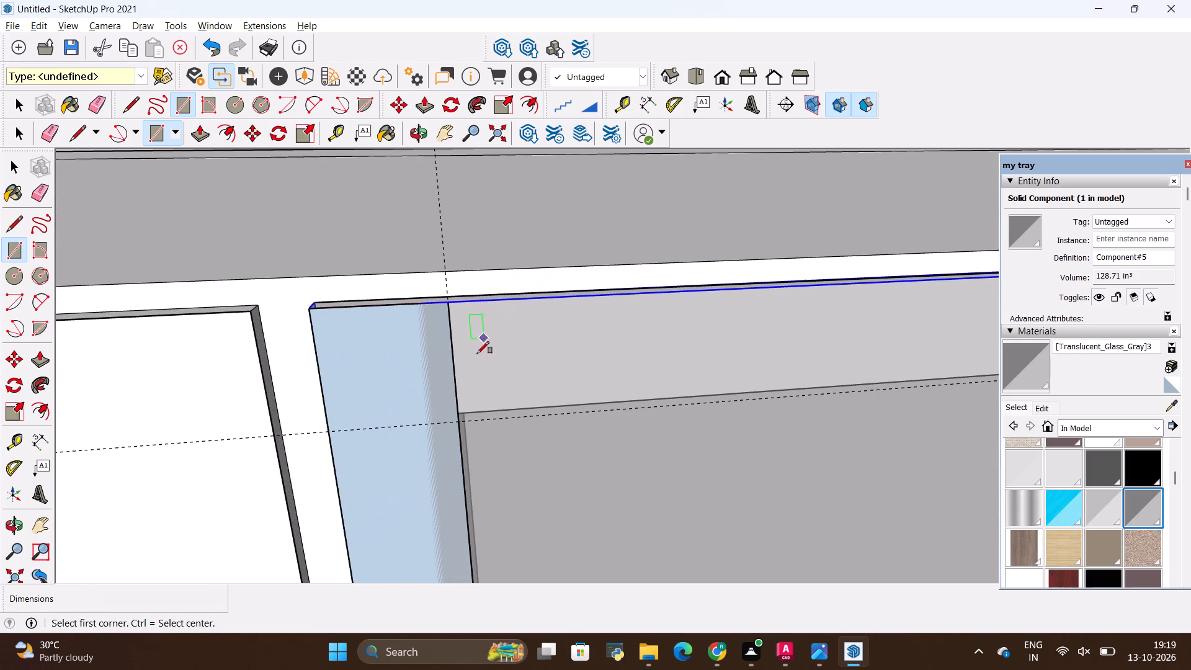
scroll(460, 413, "up", 11)
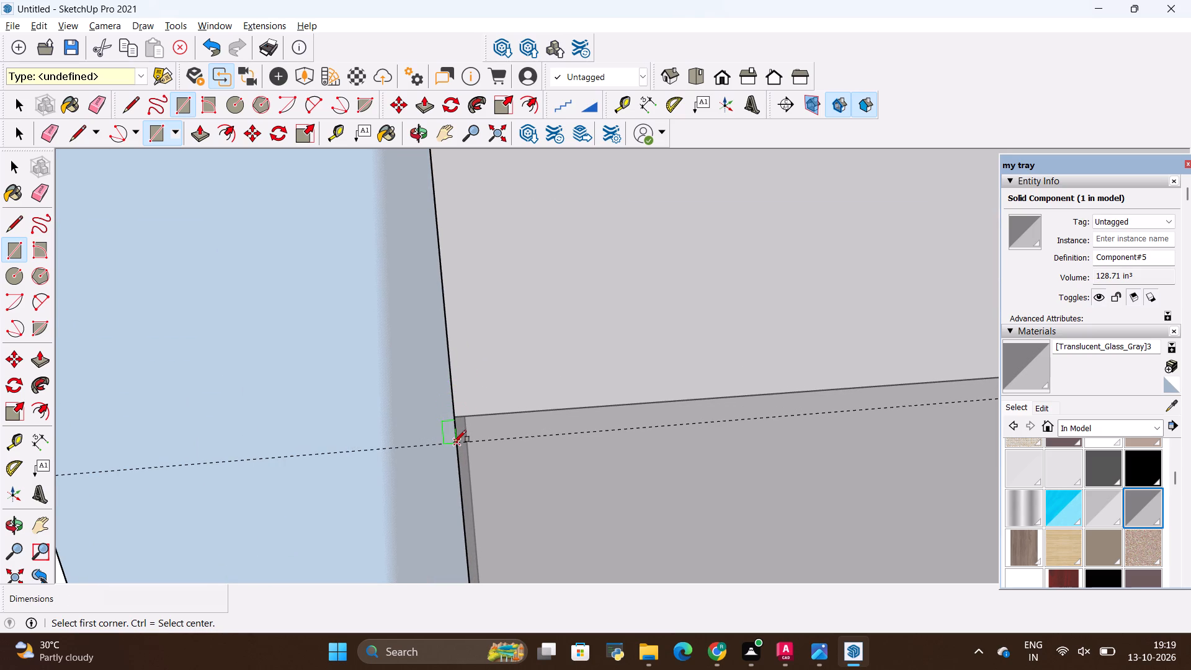
left_click(454, 442)
scroll(190, 381, "down", 20)
scroll(190, 381, "down", 7)
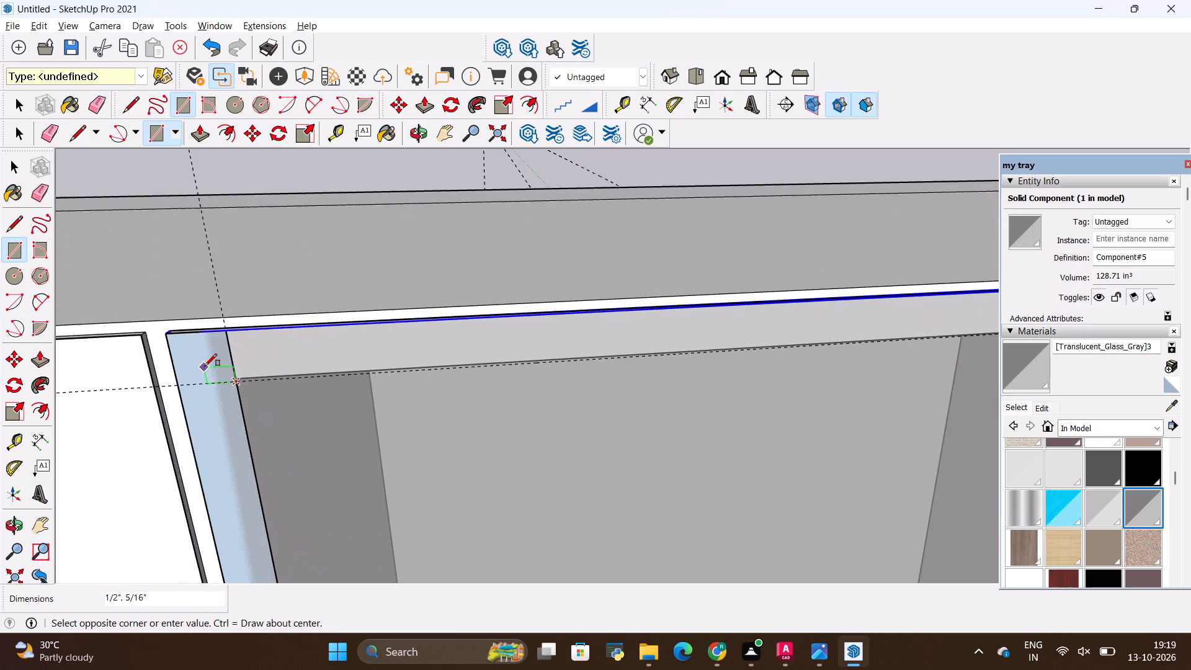
scroll(205, 366, "down", 16)
scroll(592, 355, "up", 7)
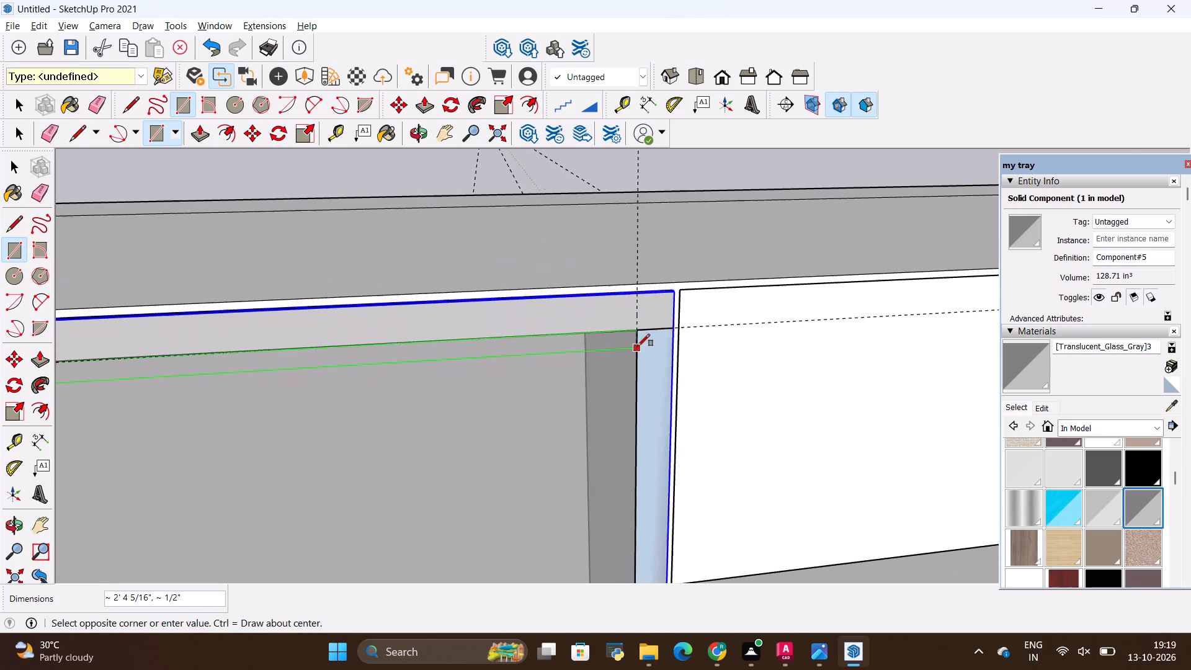
scroll(638, 346, "up", 11)
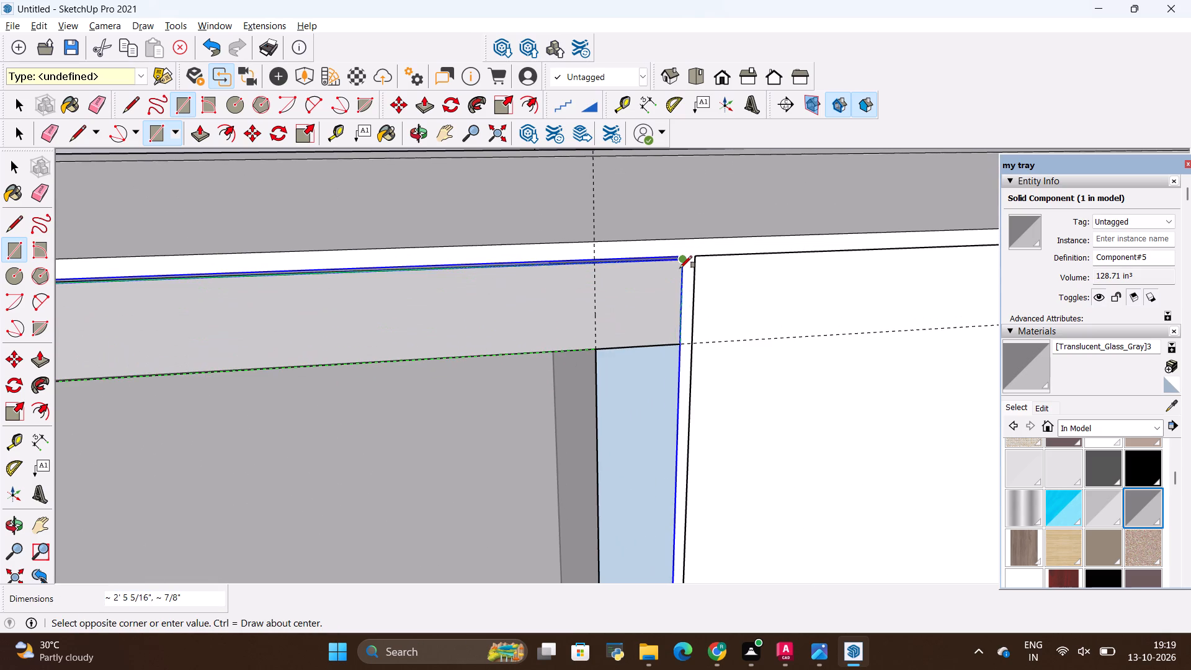
left_click(680, 268)
Erase the large inner face enclosed by the four frame rectangles on the glass door.
scroll(703, 284, "down", 12)
key("space")
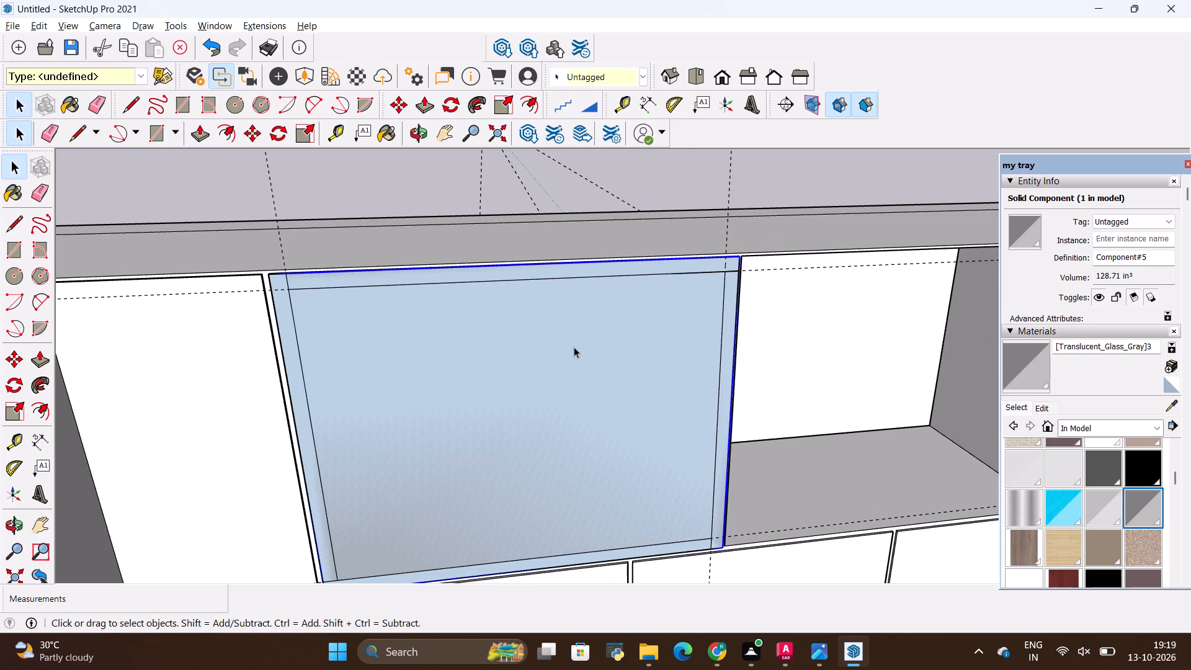
left_click(573, 347)
right_click(573, 347)
left_click(630, 378)
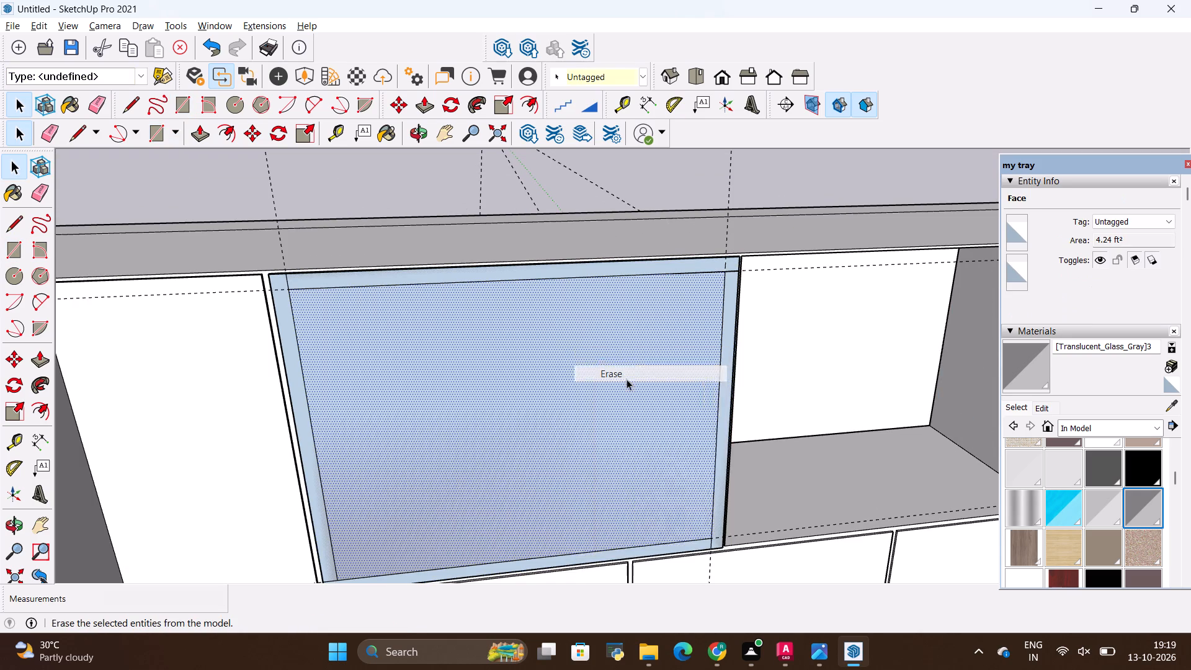
scroll(555, 331, "down", 5)
middle_click_drag(570, 382, 568, 352)
left_click(550, 373)
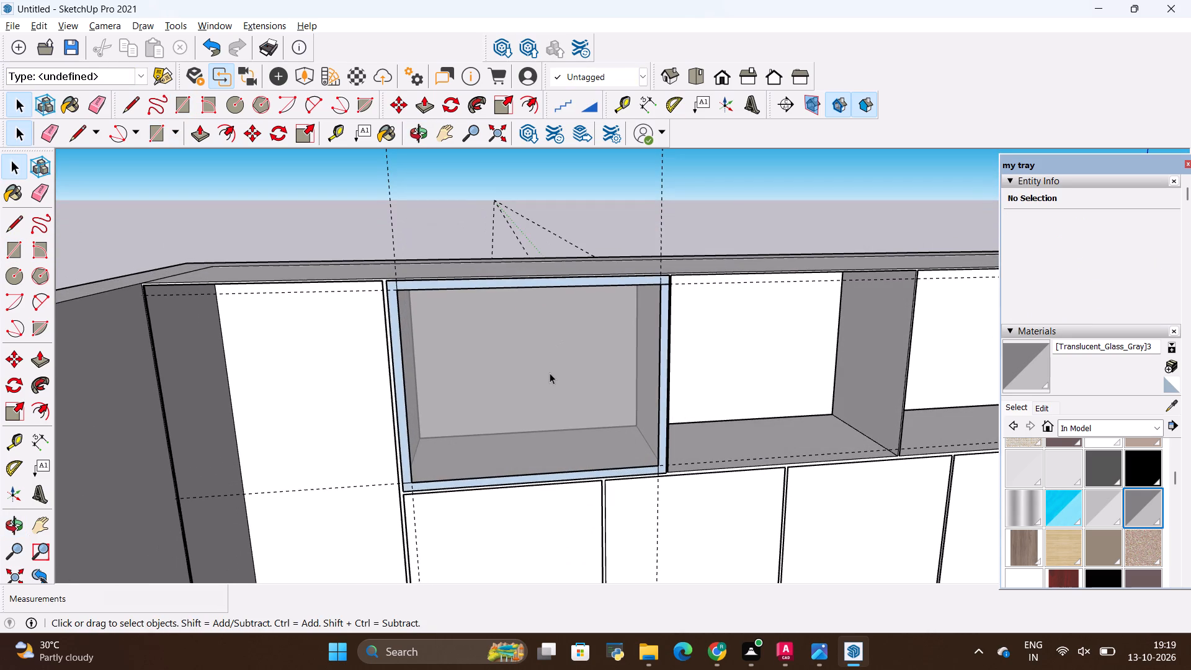
Erase the leftover joint edges and guide lines at the frame's top-left and top-right corners.
scroll(545, 410, "up", 10)
scroll(564, 403, "down", 9)
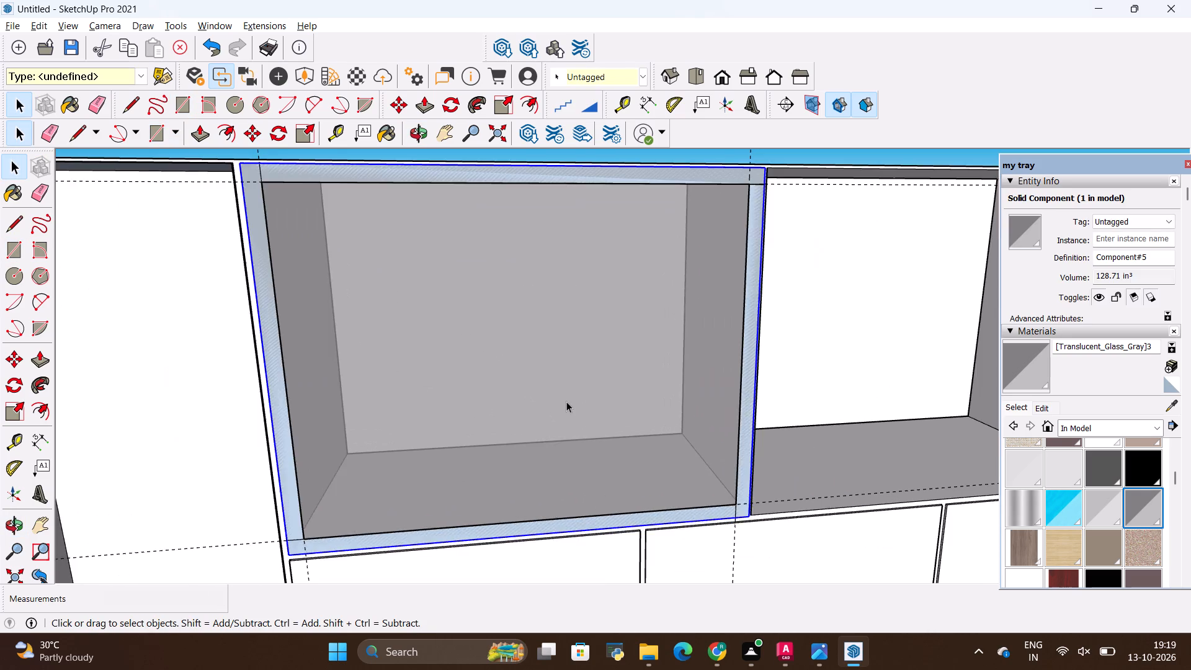
scroll(566, 401, "down", 2)
scroll(401, 272, "up", 13)
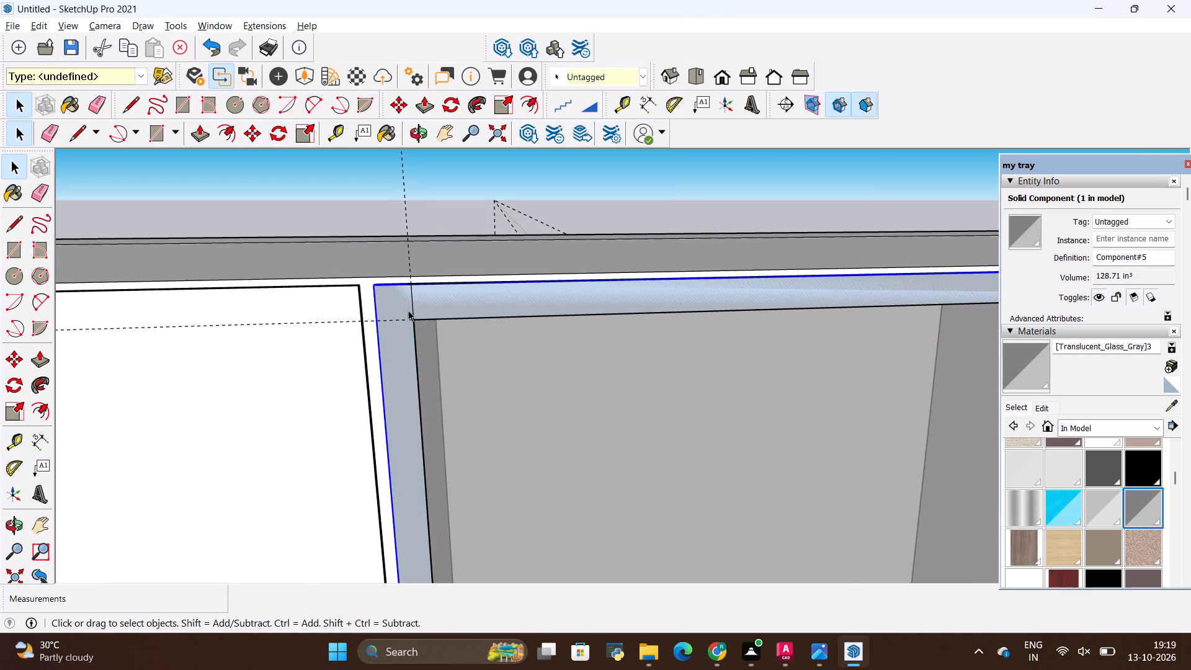
scroll(408, 321, "up", 7)
key("e")
left_click_drag(440, 288, 439, 287)
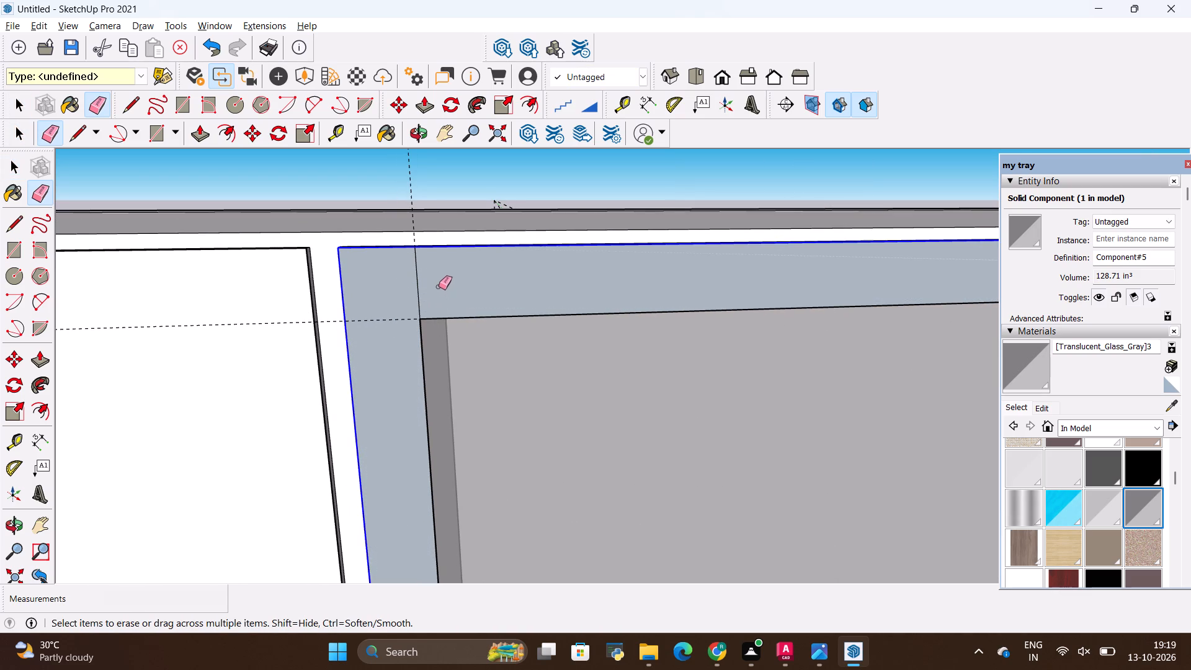
left_click_drag(439, 287, 373, 336)
scroll(254, 296, "down", 11)
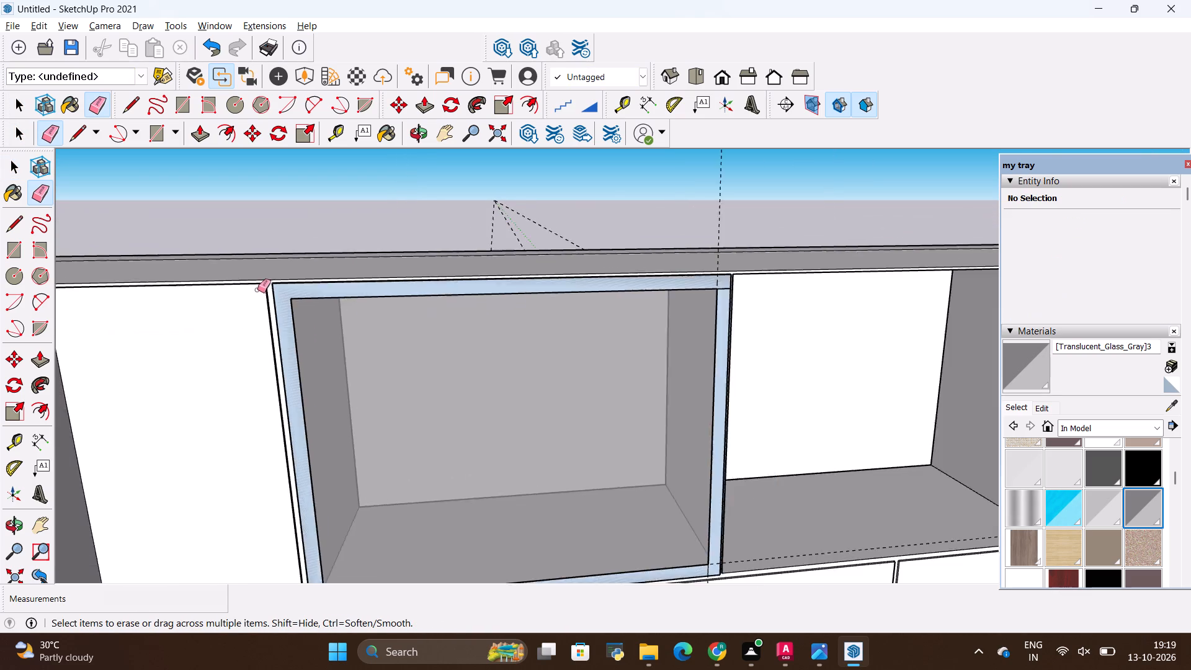
scroll(257, 290, "down", 4)
scroll(504, 303, "up", 18)
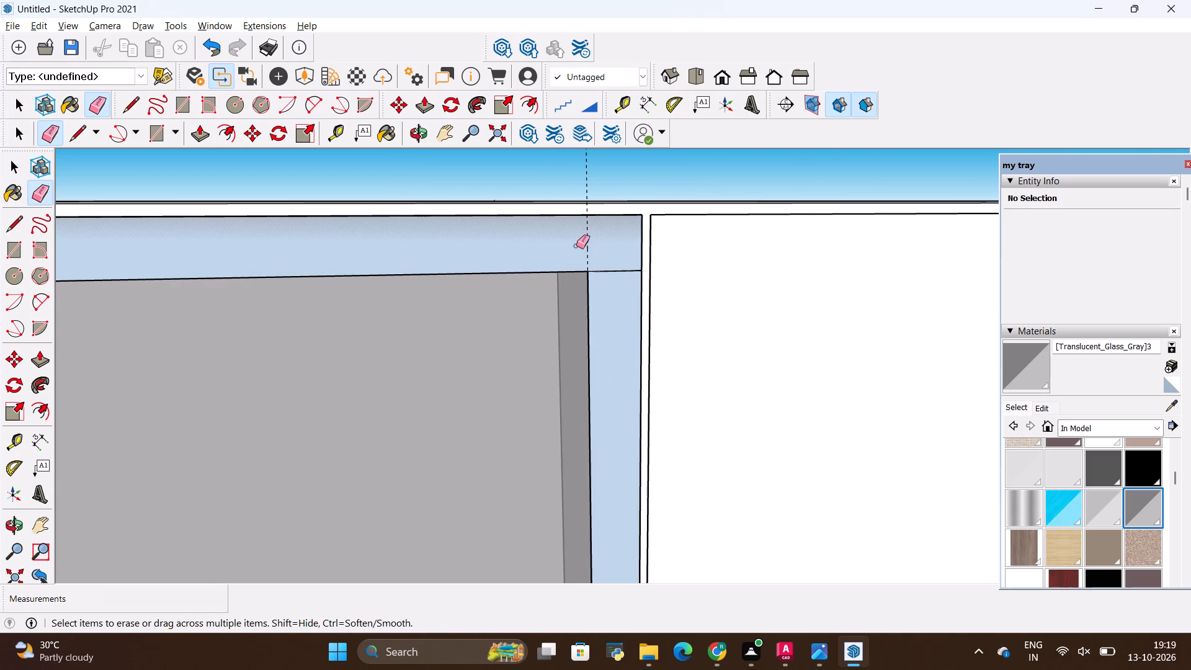
left_click_drag(578, 246, 617, 288)
Erase the leftover joint edges and the guide line at the frame's bottom-right and bottom-left corners.
scroll(670, 218, "down", 12)
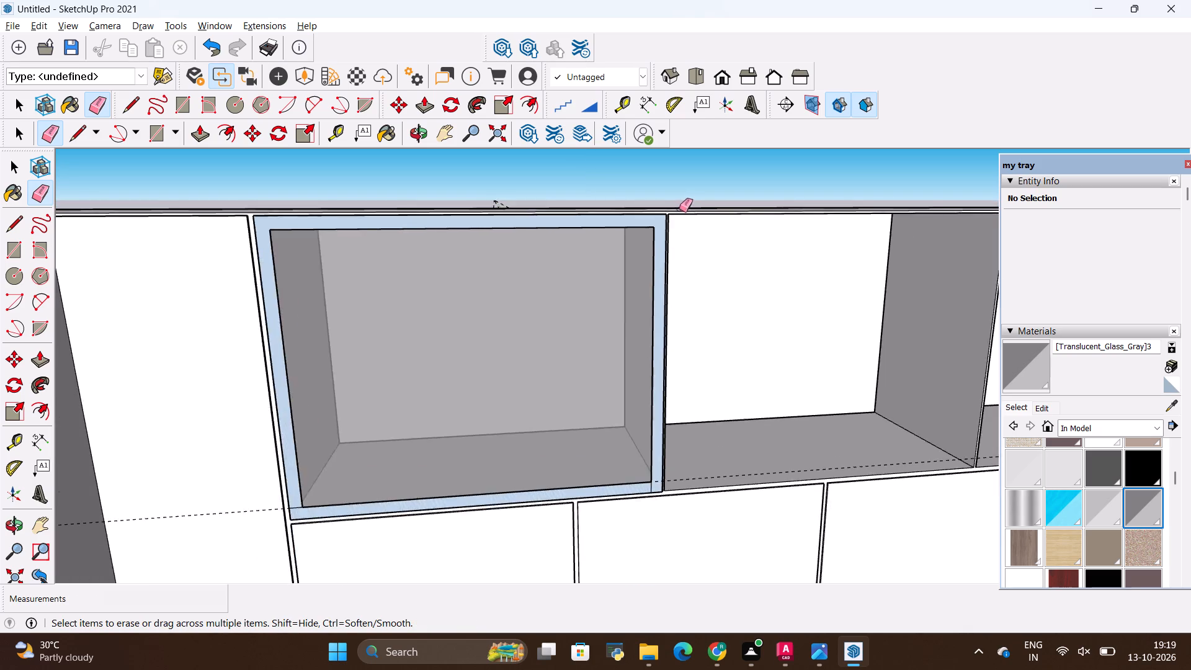
scroll(679, 209, "down", 2)
scroll(634, 399, "up", 16)
left_click_drag(703, 398, 702, 397)
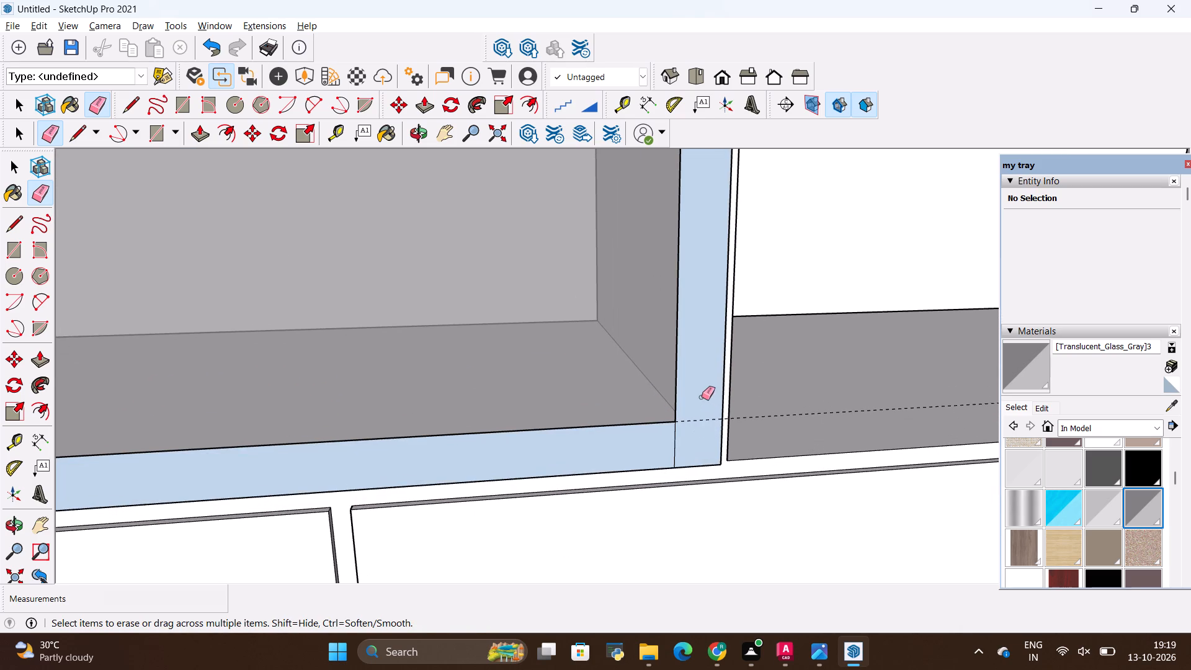
left_click_drag(702, 397, 661, 437)
scroll(754, 410, "down", 12)
scroll(401, 446, "up", 16)
left_click_drag(384, 405, 396, 455)
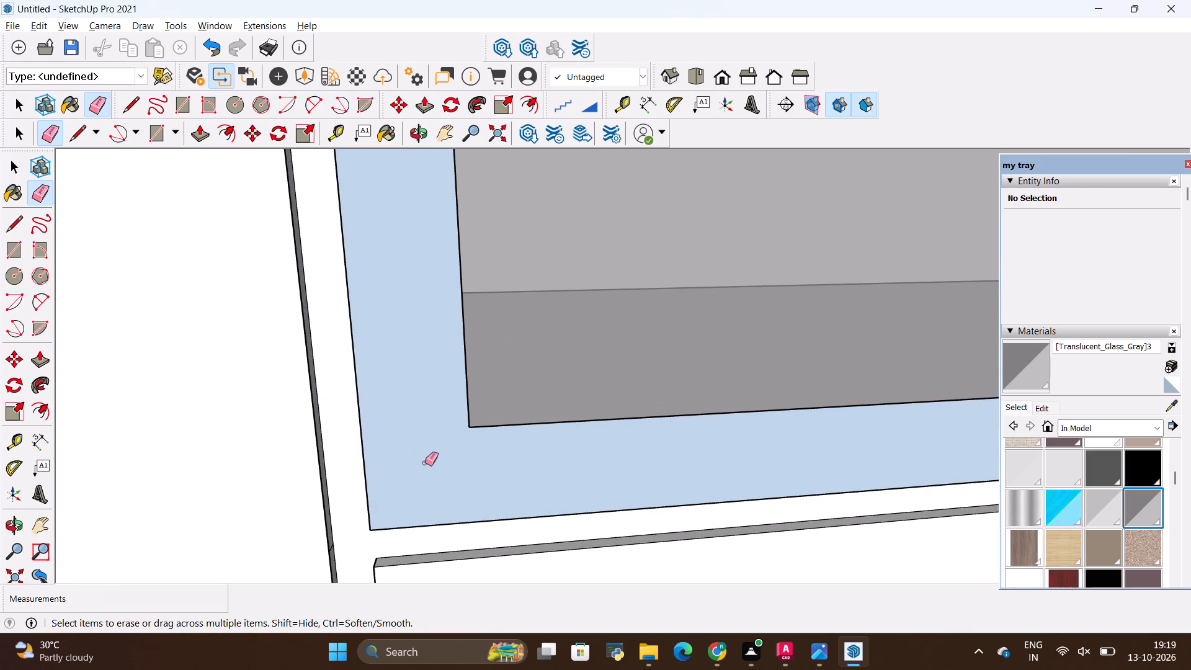
scroll(426, 463, "down", 13)
scroll(426, 460, "up", 1)
scroll(426, 460, "down", 15)
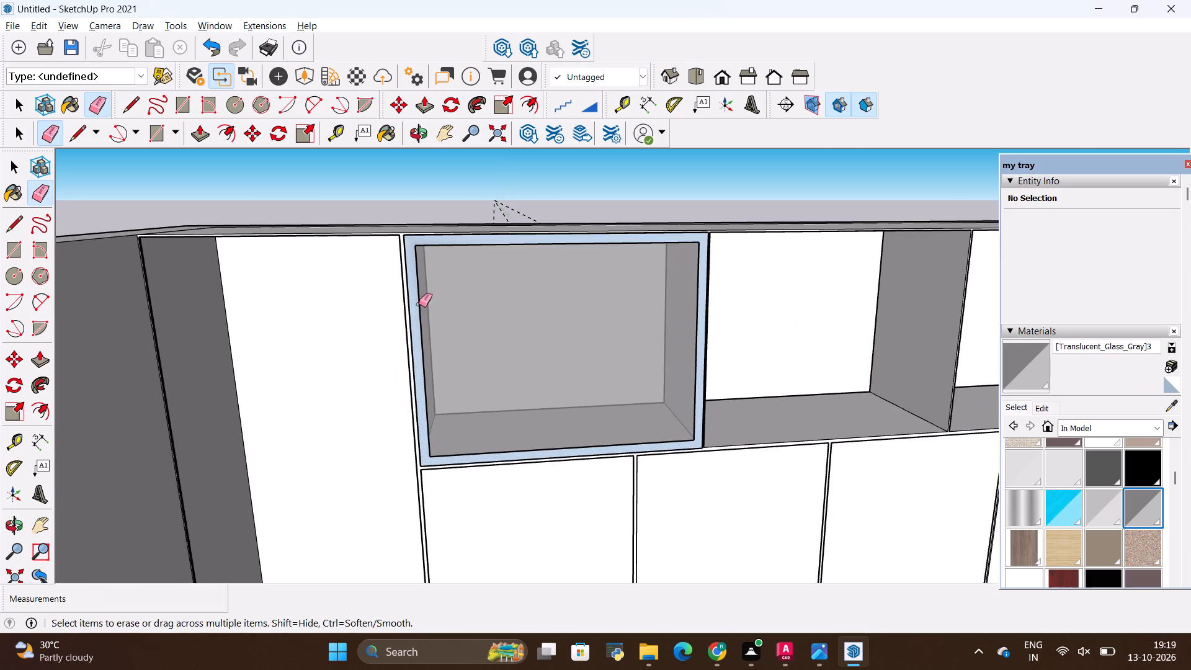
Examine the cleaned-up door frame's corners and edges, and compare it with the framed glass cabinets in the reference photo.
scroll(414, 243, "up", 16)
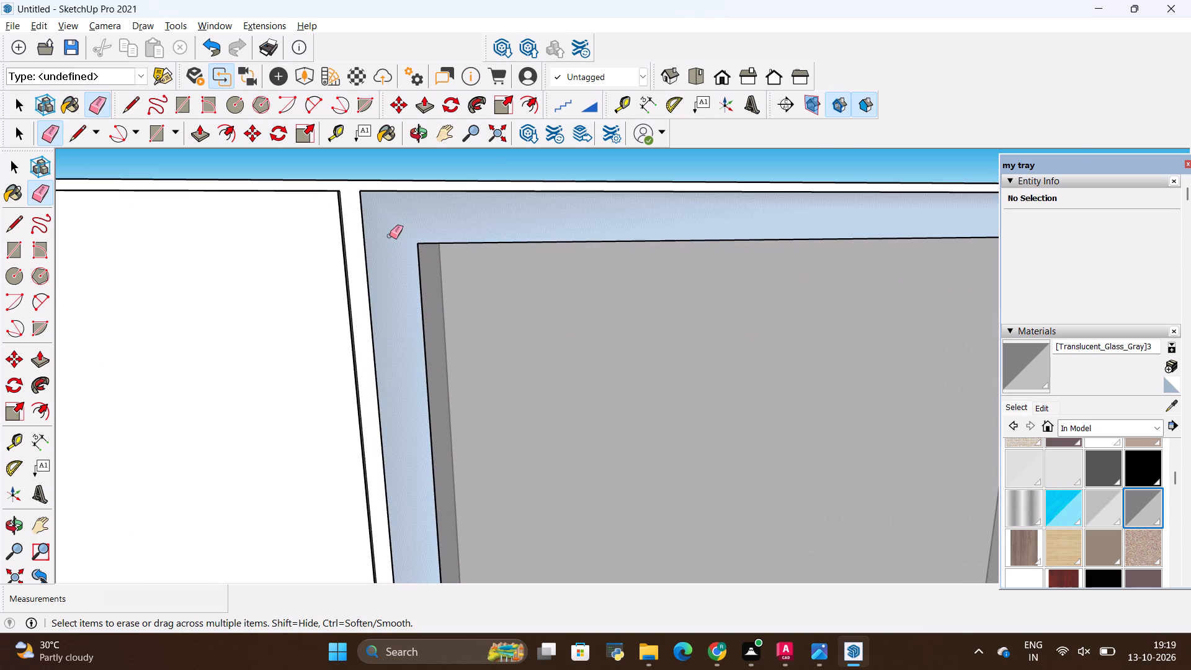
scroll(390, 233, "up", 4)
middle_click_drag(430, 220, 407, 364)
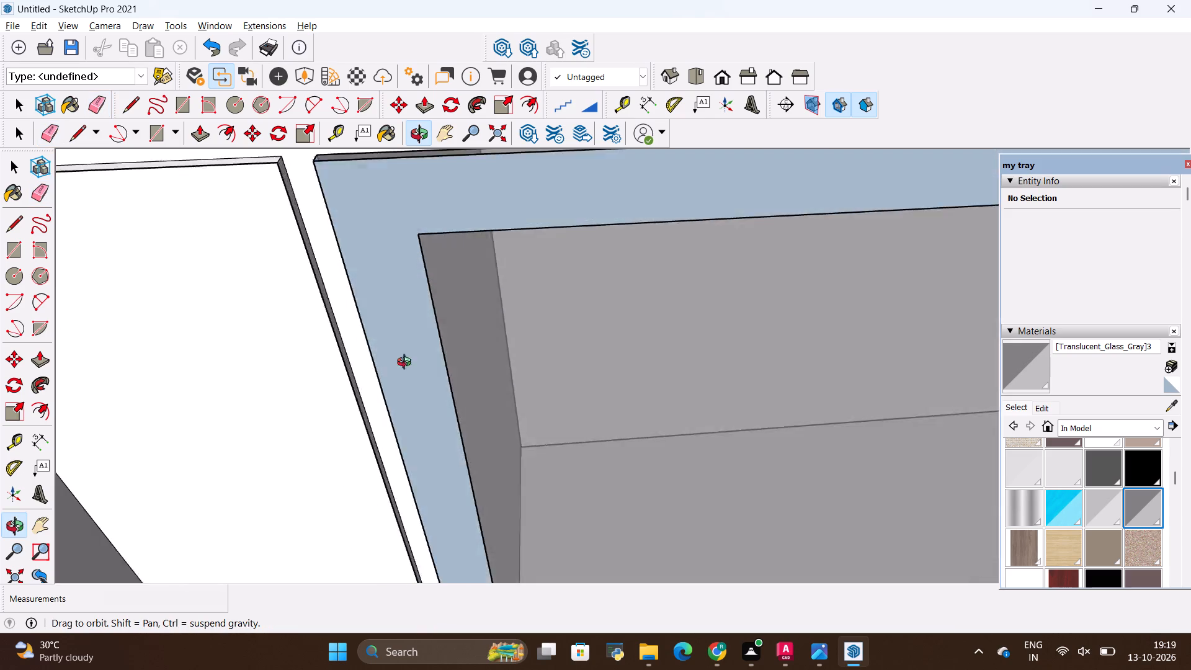
middle_click_drag(407, 364, 414, 440)
scroll(429, 429, "down", 6)
middle_click_drag(400, 340, 532, 290)
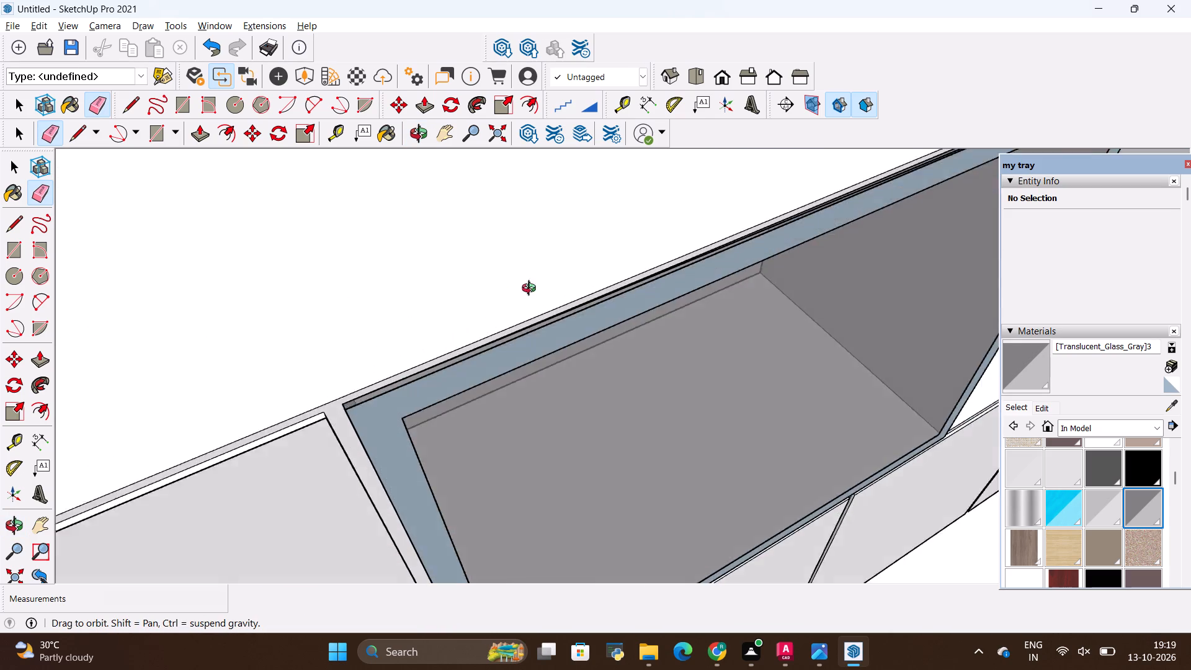
middle_click_drag(532, 290, 378, 219)
scroll(373, 223, "down", 3)
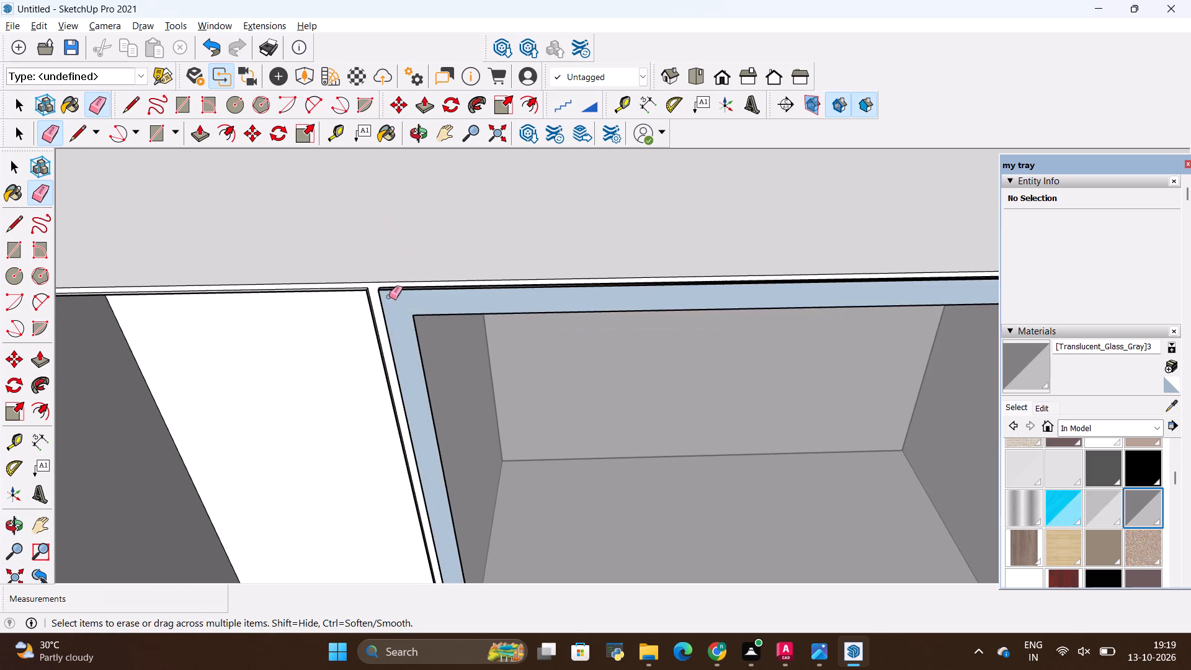
middle_click_drag(389, 299, 552, 208)
scroll(385, 267, "down", 4)
middle_click_drag(416, 390, 351, 263)
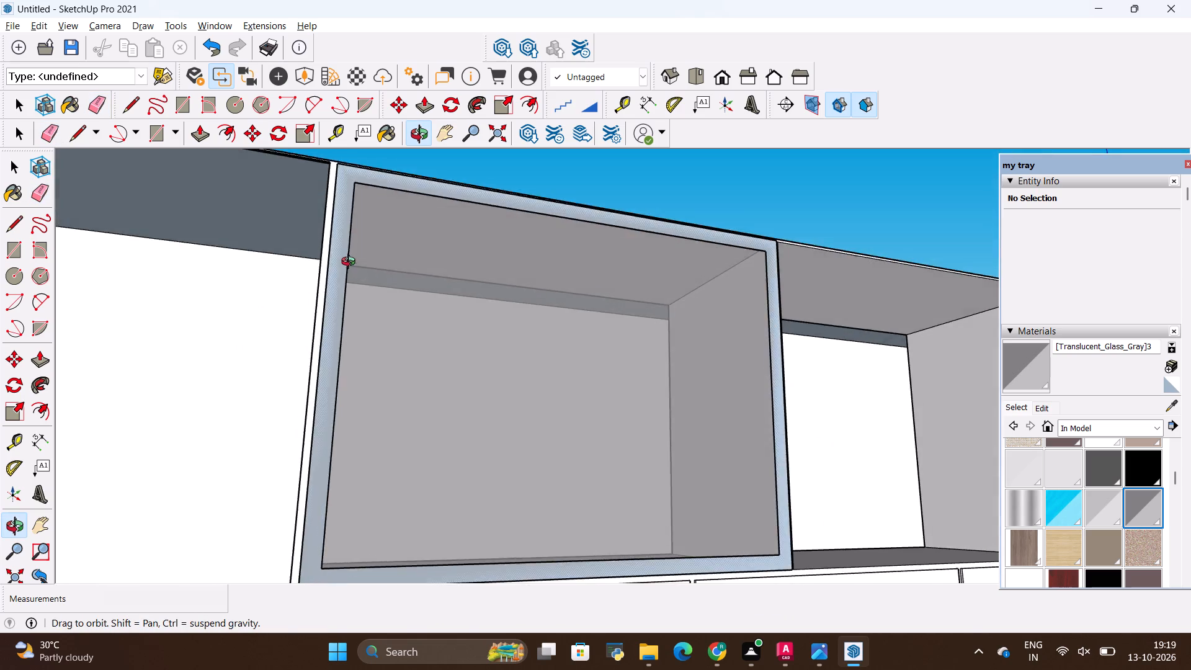
middle_click_drag(351, 263, 323, 346)
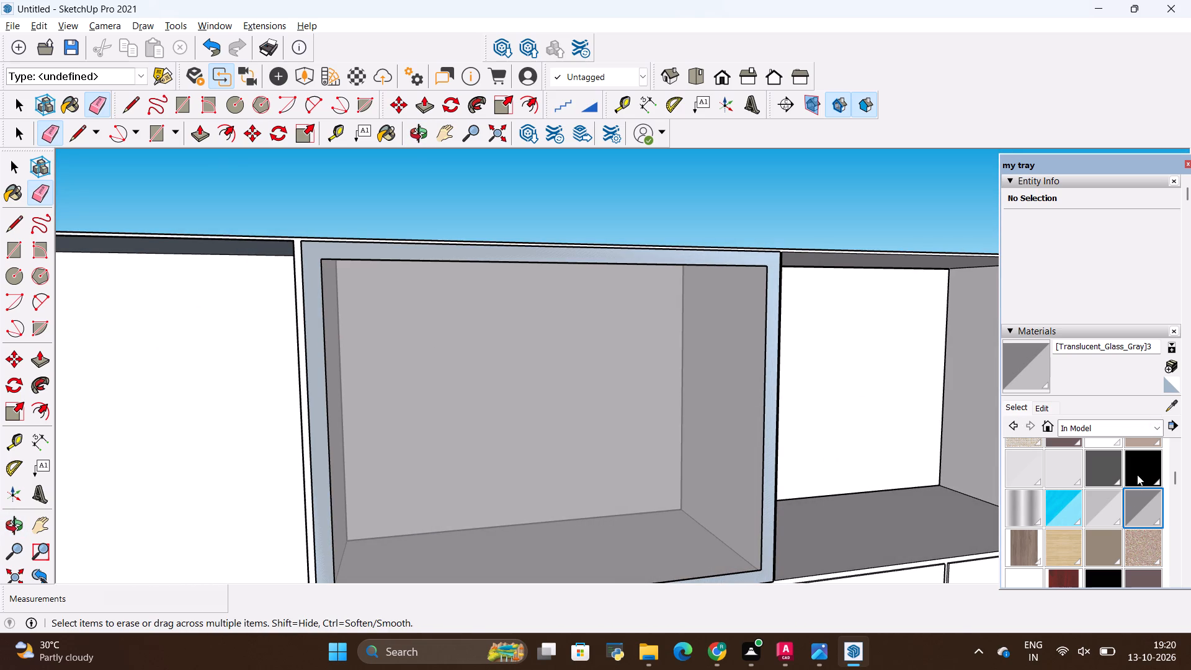
key("alt+Tab")
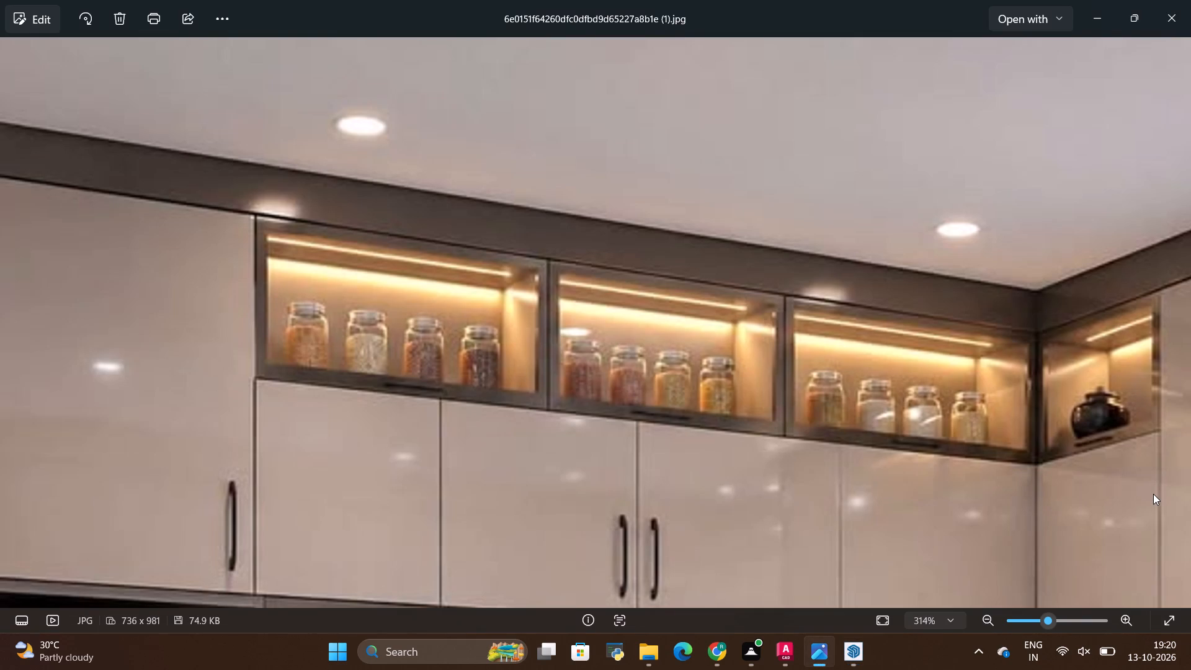
key("alt+Tab")
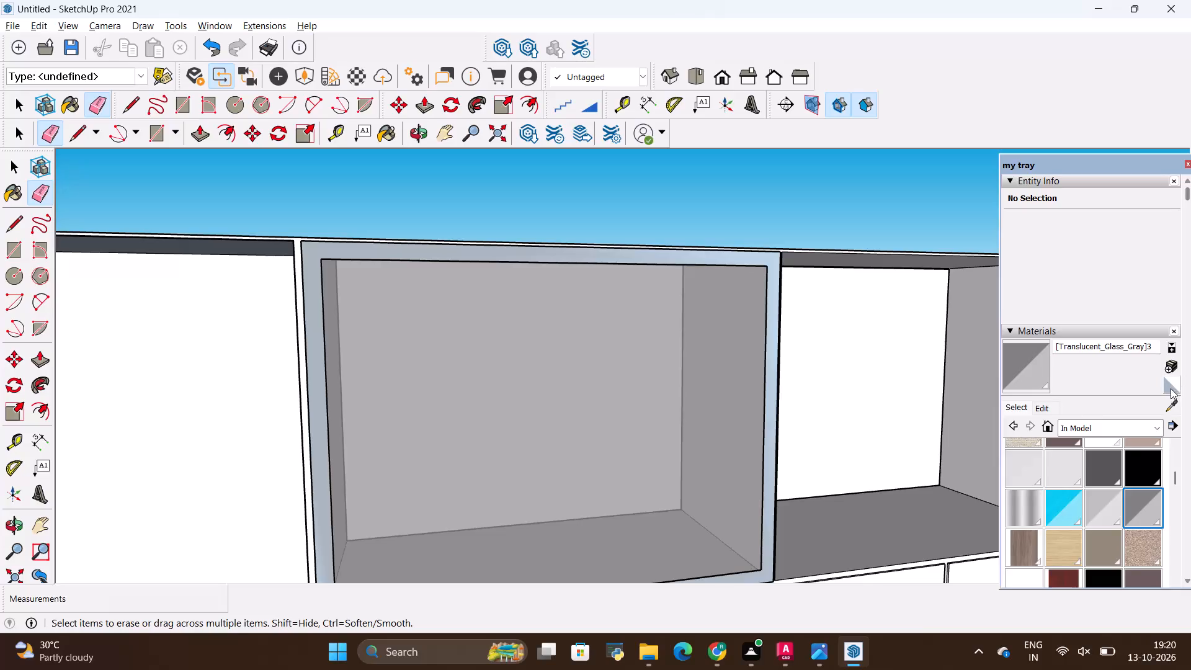
Create a new material from the taupe texture image 3cd20c8524baf53172bd83de409b0e3b in the all materials folder.
left_click(1172, 367)
left_click(674, 378)
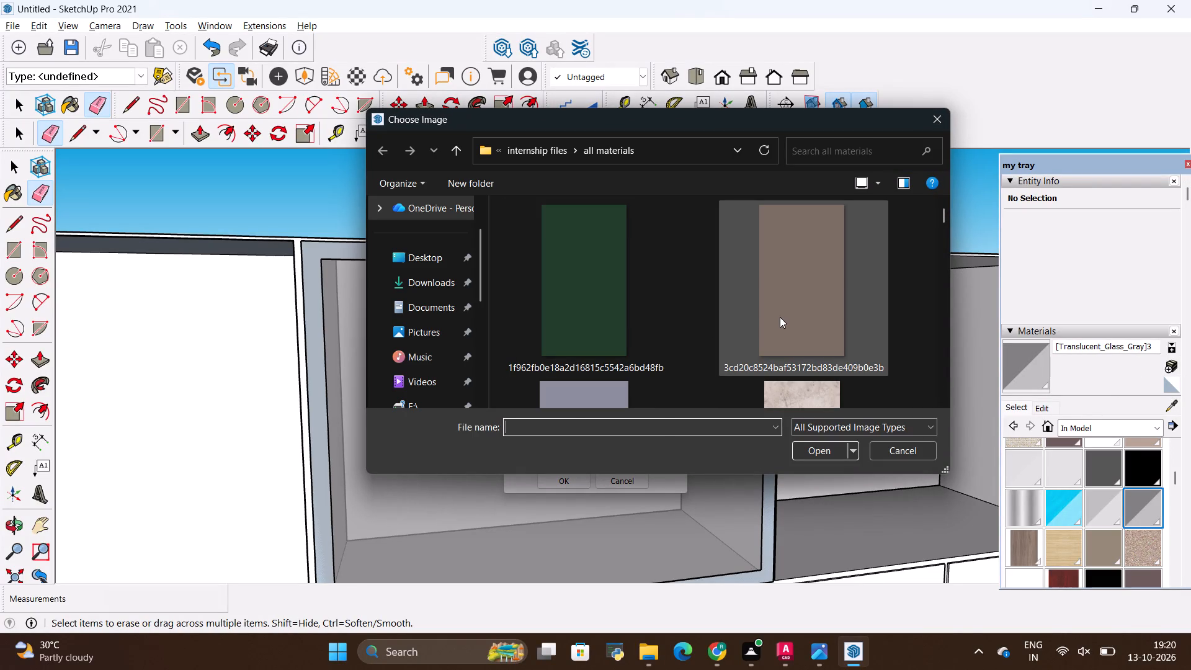
left_click(780, 317)
left_click(816, 452)
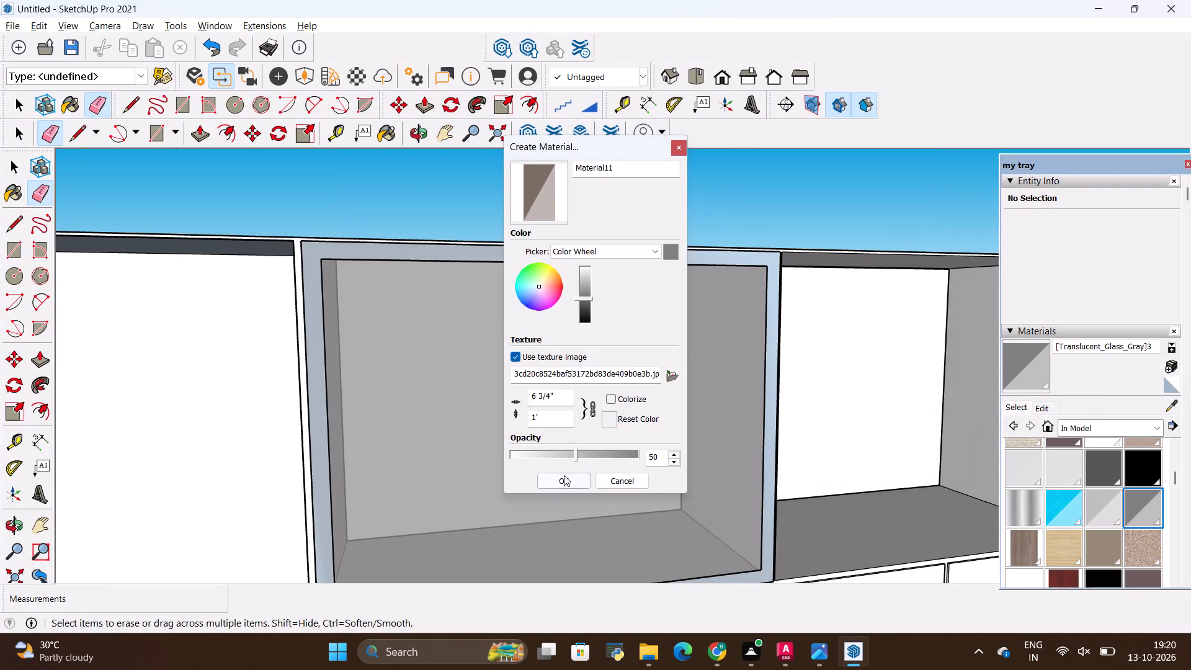
left_click(563, 476)
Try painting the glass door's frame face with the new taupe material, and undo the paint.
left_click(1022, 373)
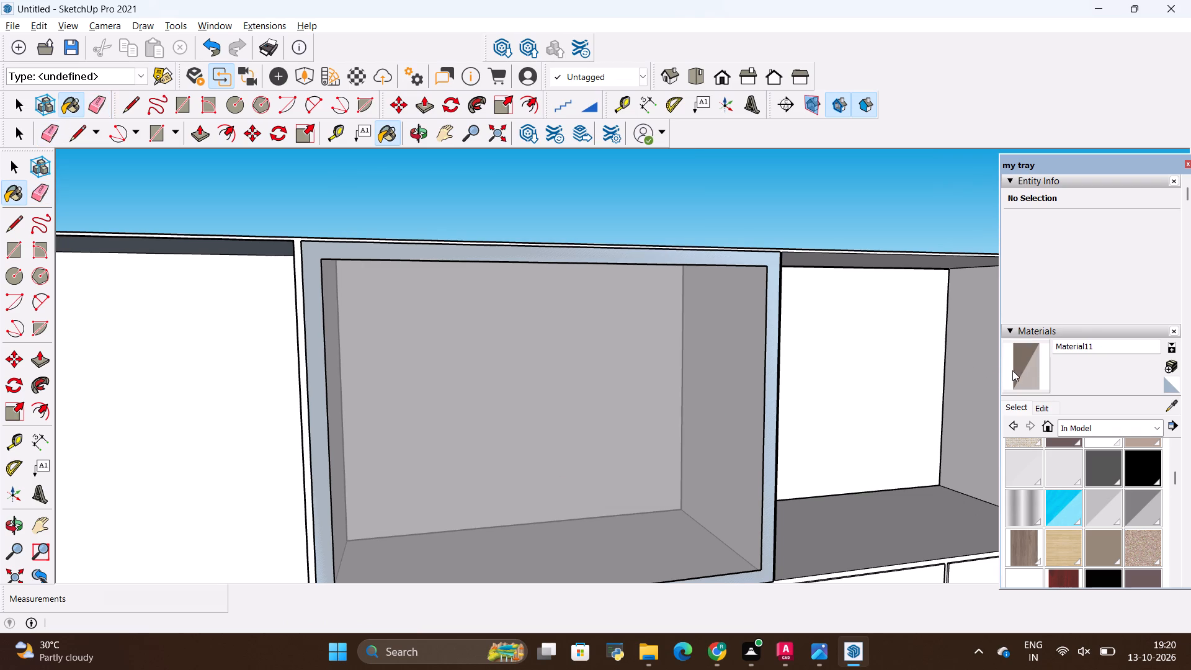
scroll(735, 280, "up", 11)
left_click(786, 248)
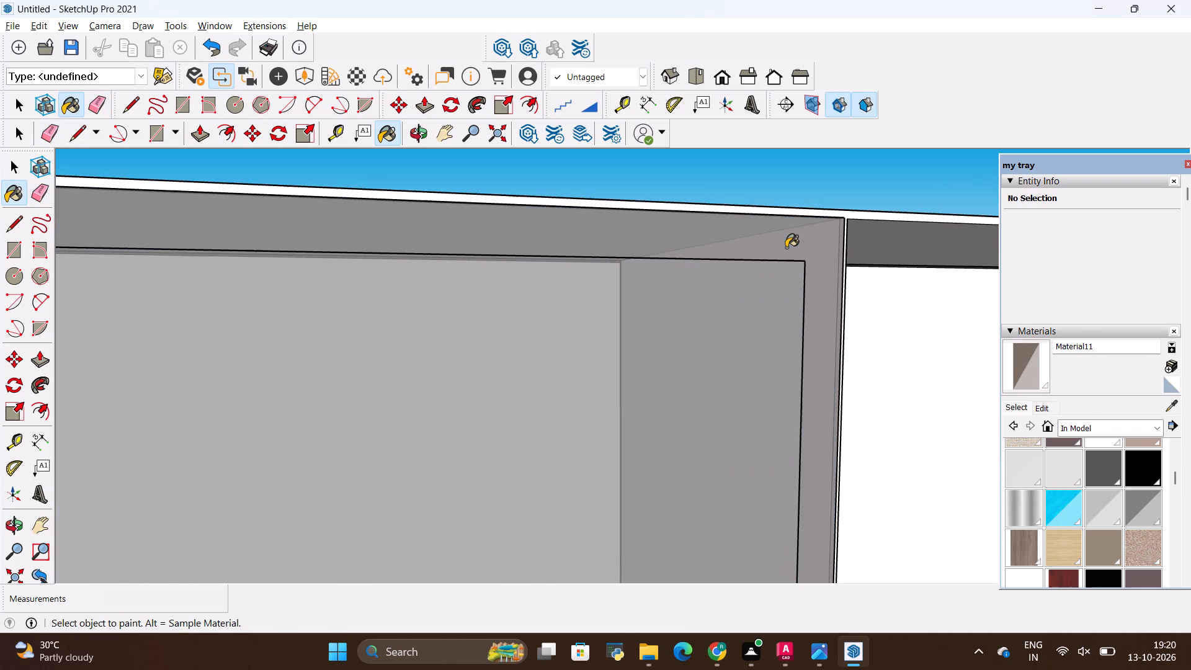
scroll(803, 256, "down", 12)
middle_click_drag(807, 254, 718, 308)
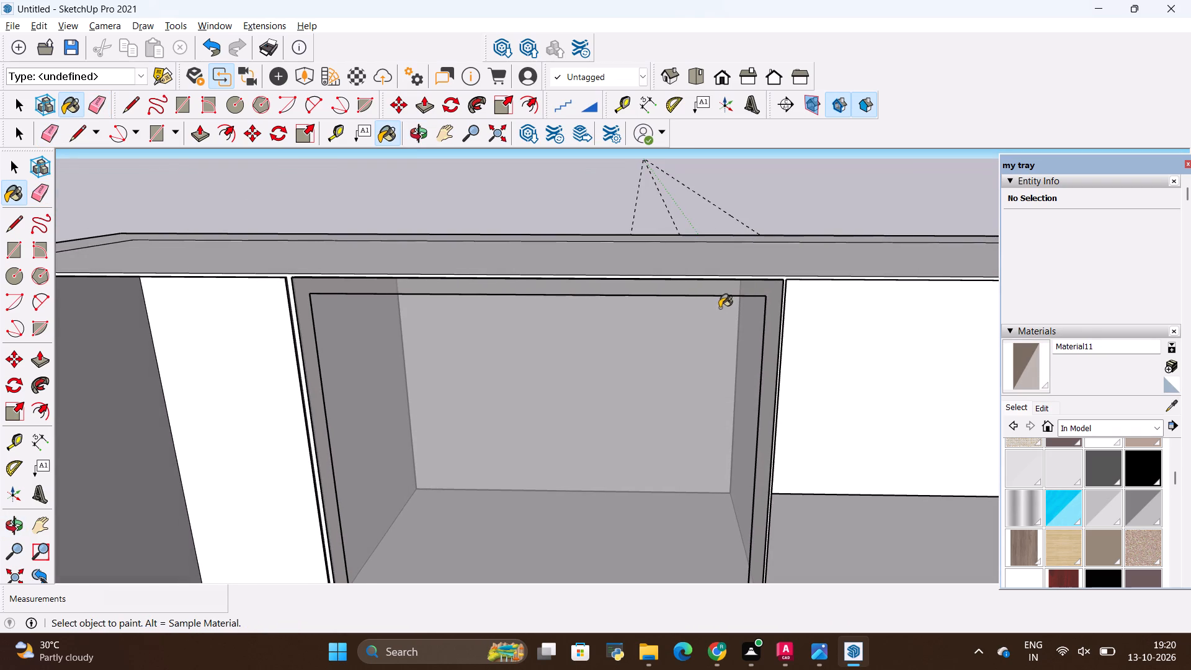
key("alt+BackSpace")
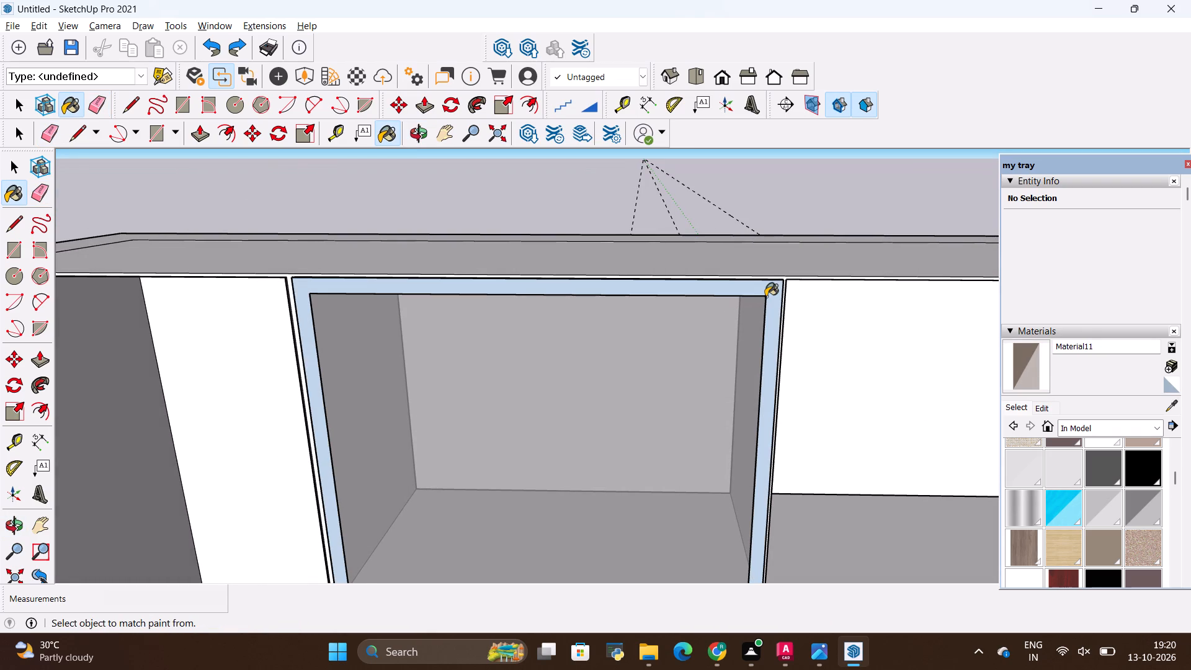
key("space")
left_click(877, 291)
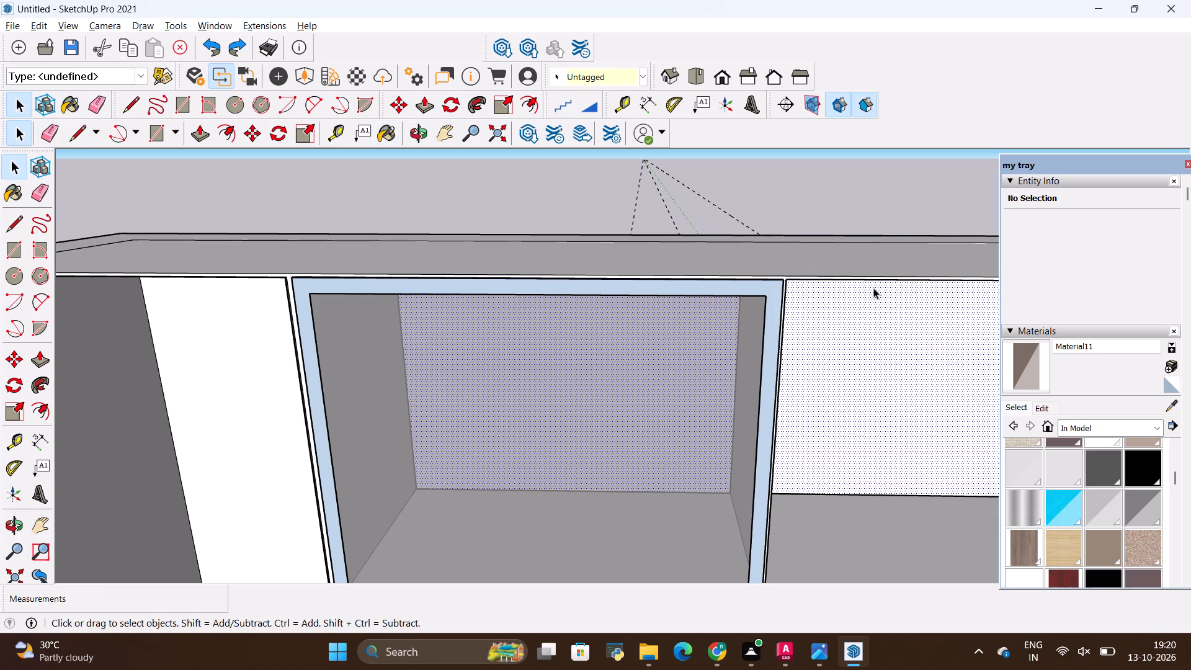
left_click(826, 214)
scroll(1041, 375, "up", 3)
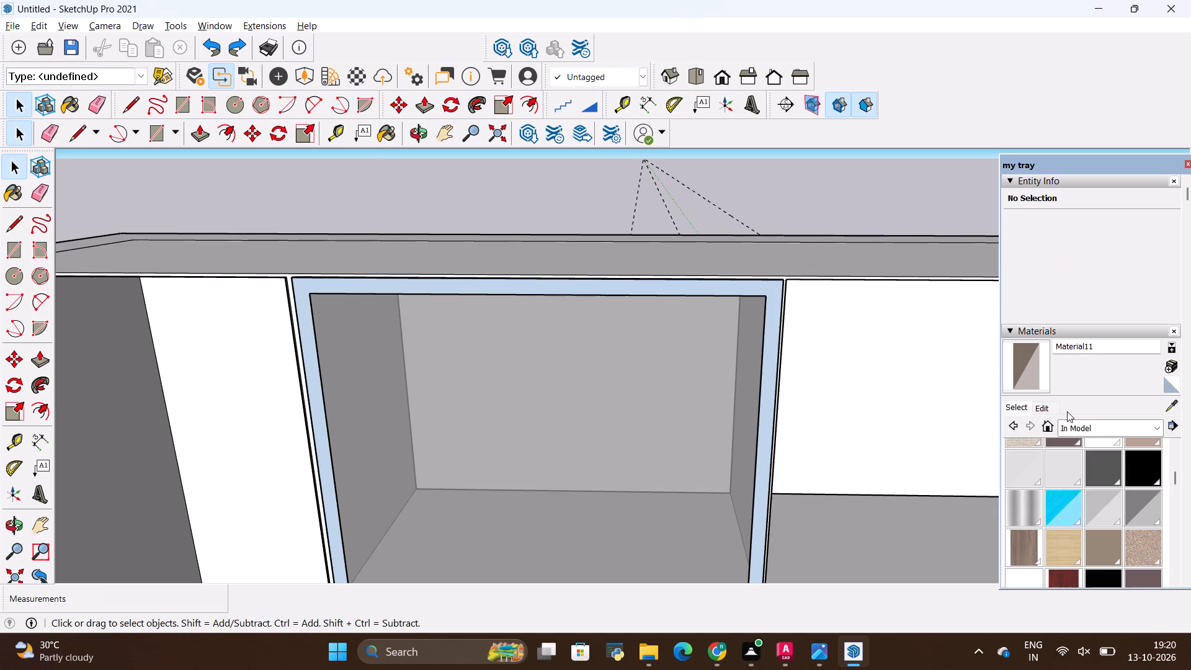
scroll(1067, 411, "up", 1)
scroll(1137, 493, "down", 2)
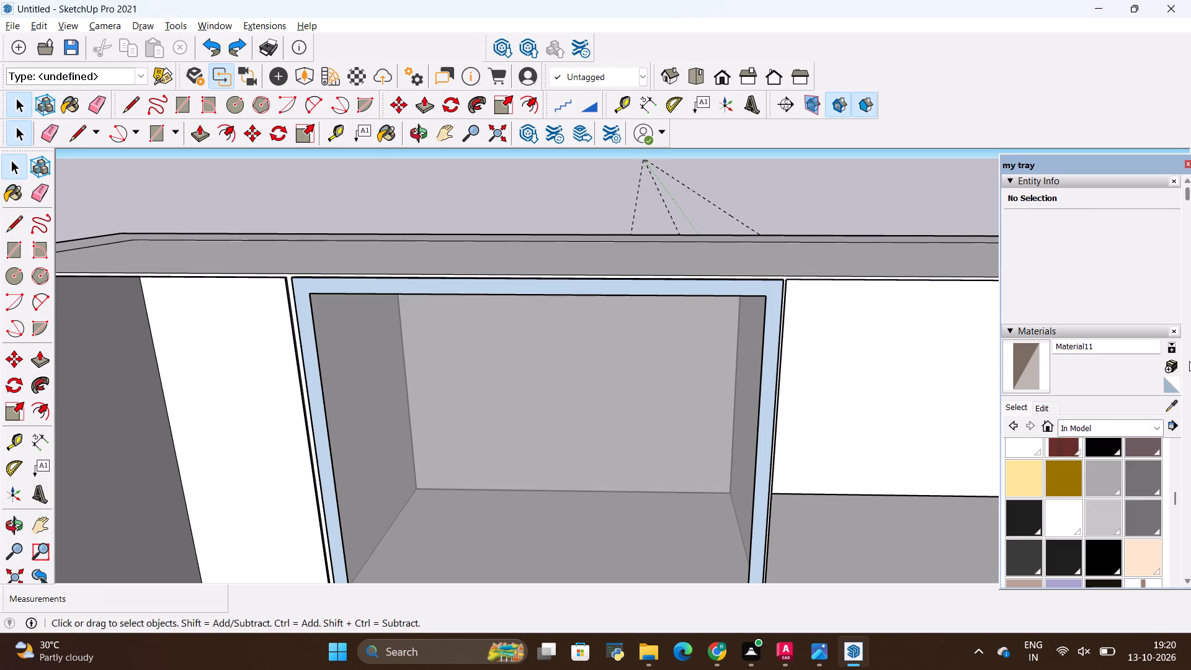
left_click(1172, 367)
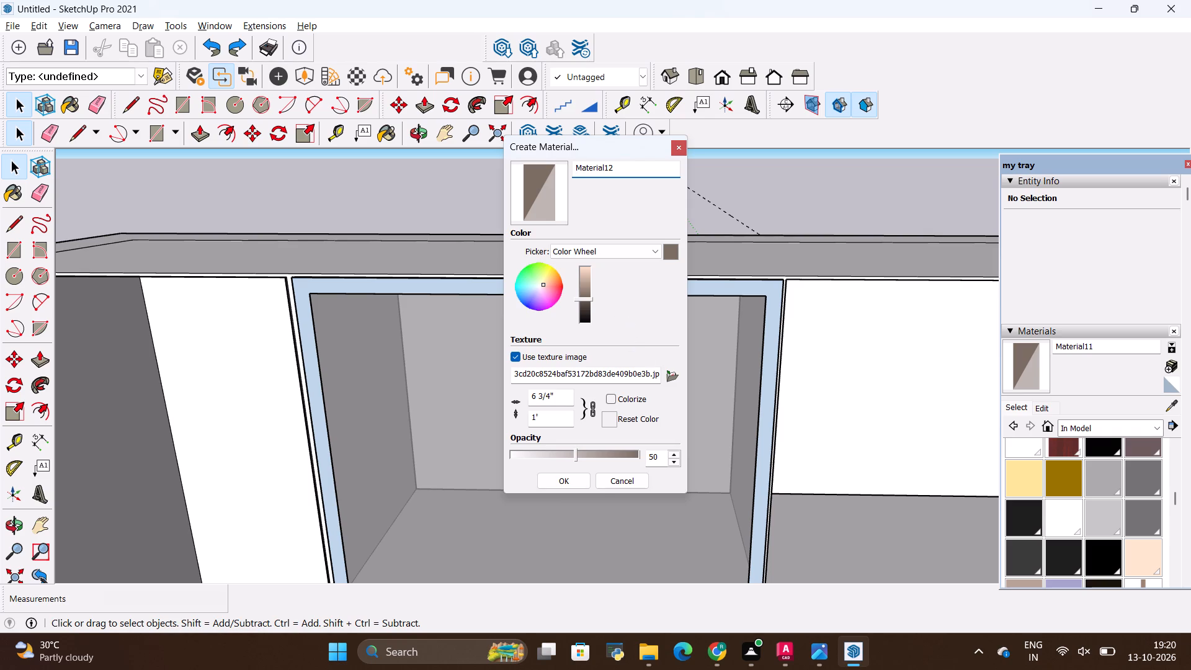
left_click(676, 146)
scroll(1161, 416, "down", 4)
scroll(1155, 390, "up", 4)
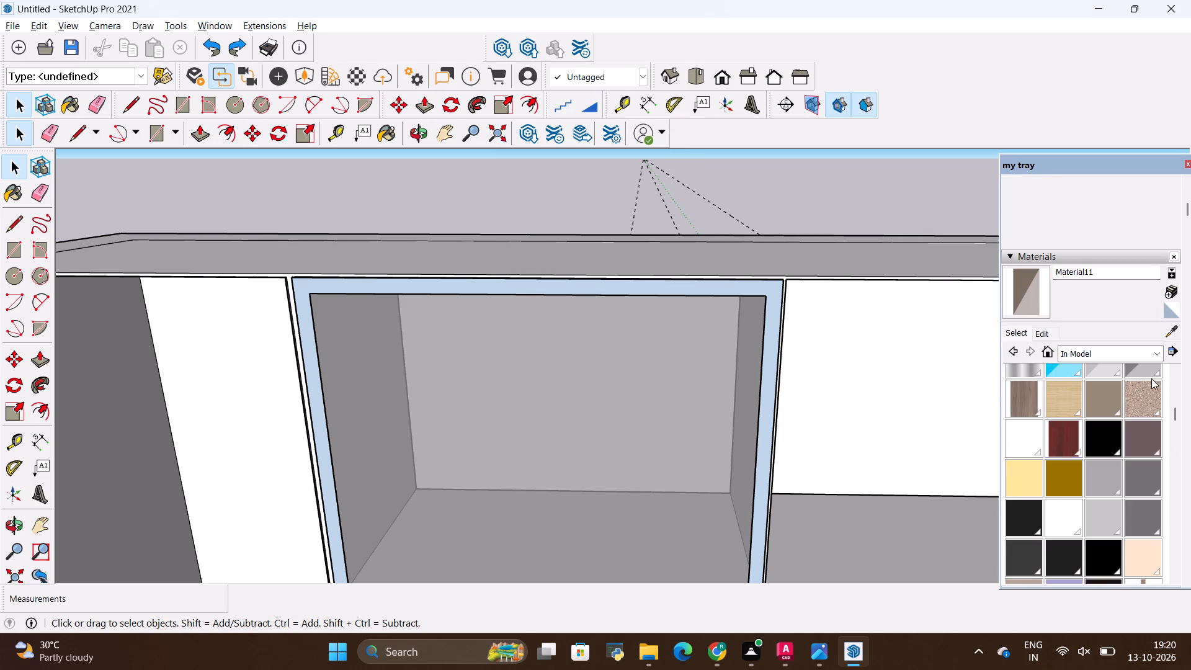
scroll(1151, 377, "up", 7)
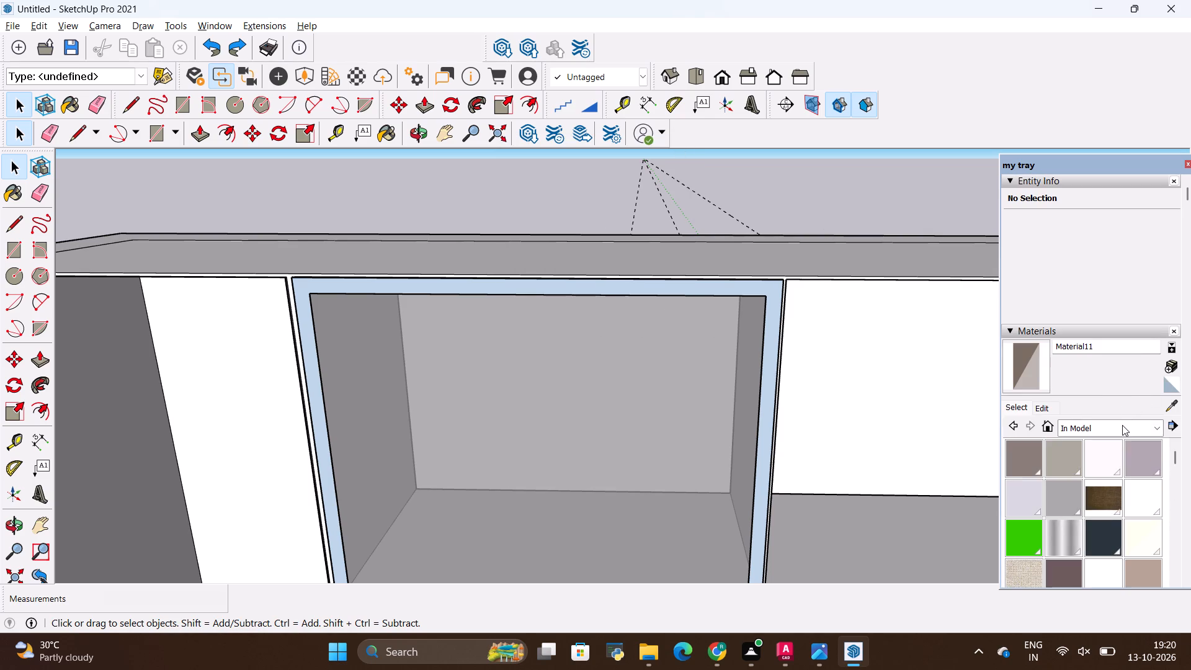
Create another material from the pale beige-pink texture image 633eb4499d468b2c37aed68b848ff5e6 in the all materials folder.
left_click(1170, 362)
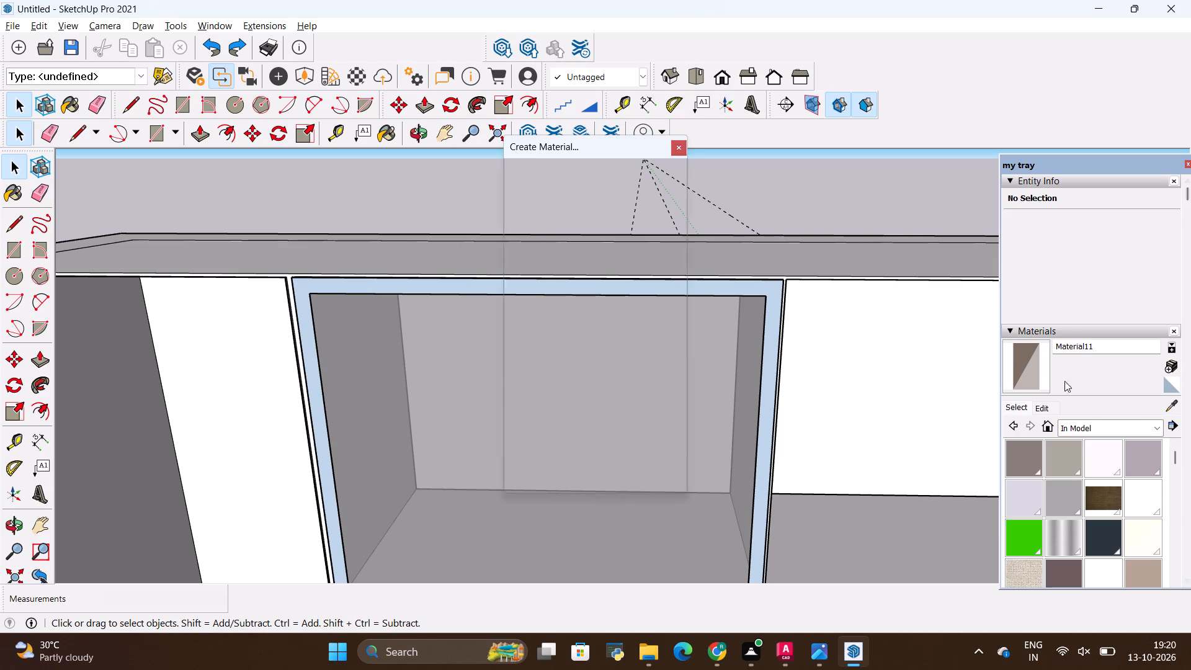
left_click(670, 376)
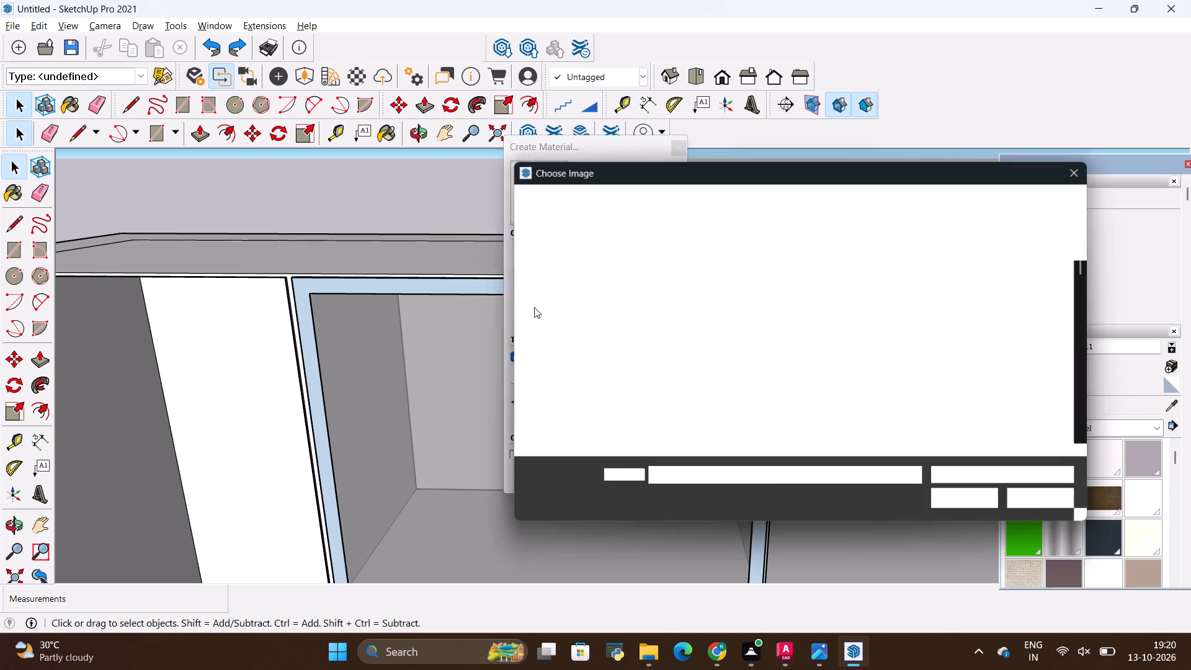
scroll(898, 339, "down", 3)
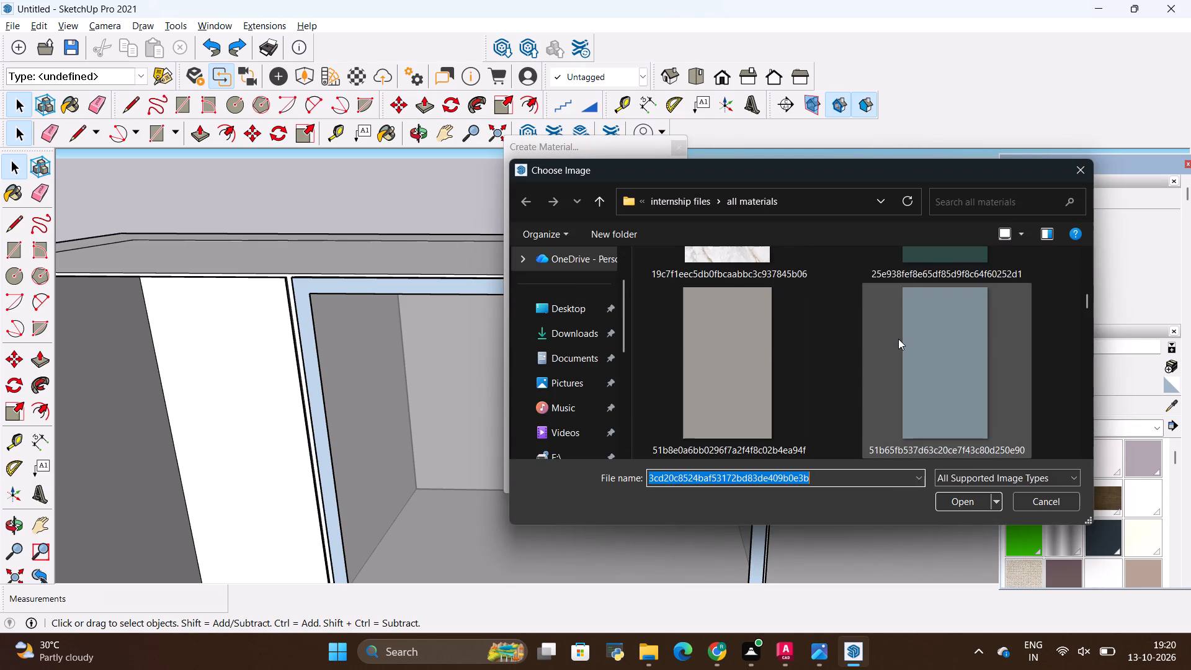
scroll(898, 339, "down", 2)
scroll(898, 339, "up", 1)
scroll(899, 339, "down", 1)
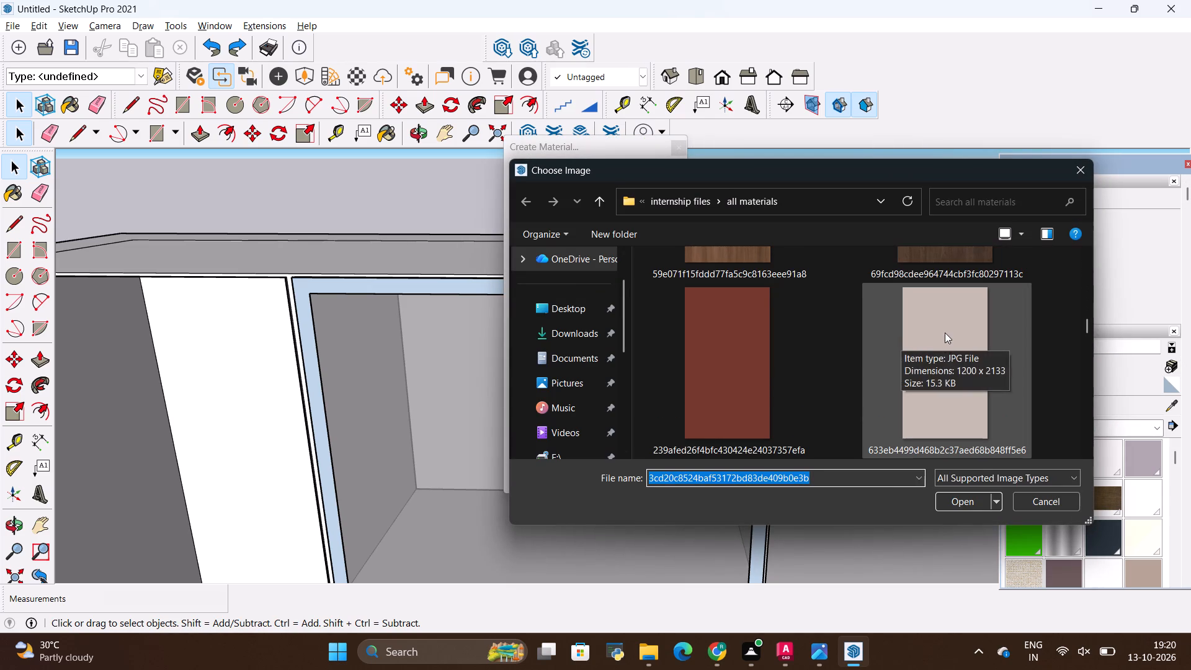
left_click(945, 333)
left_click(957, 493)
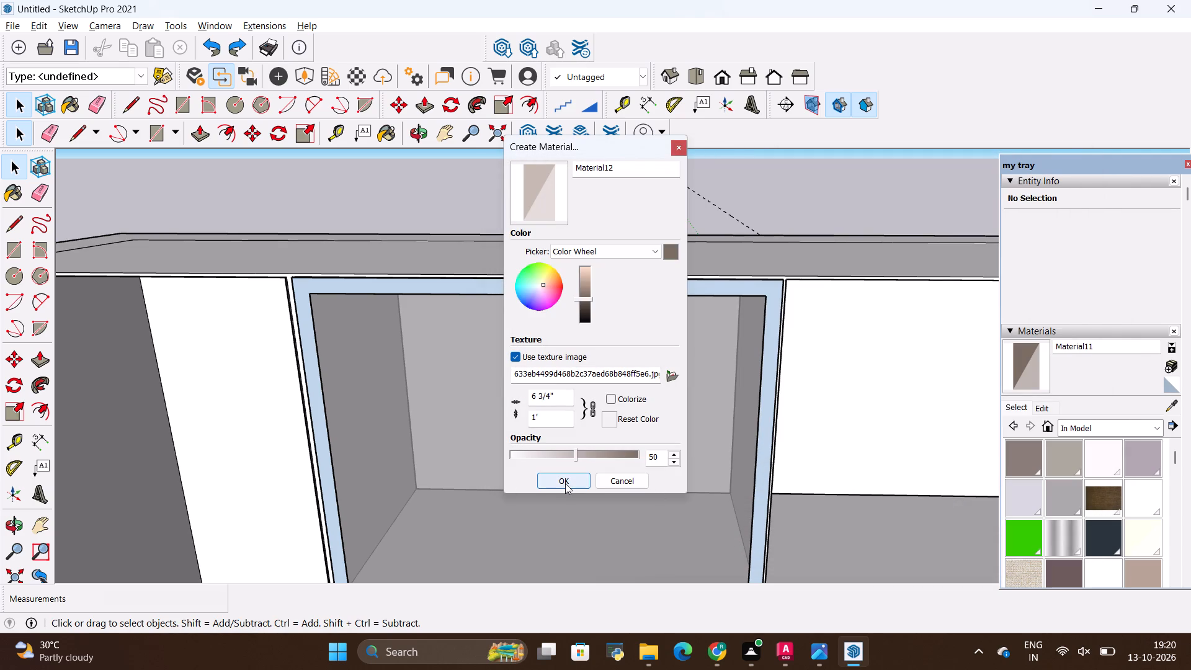
left_click(565, 483)
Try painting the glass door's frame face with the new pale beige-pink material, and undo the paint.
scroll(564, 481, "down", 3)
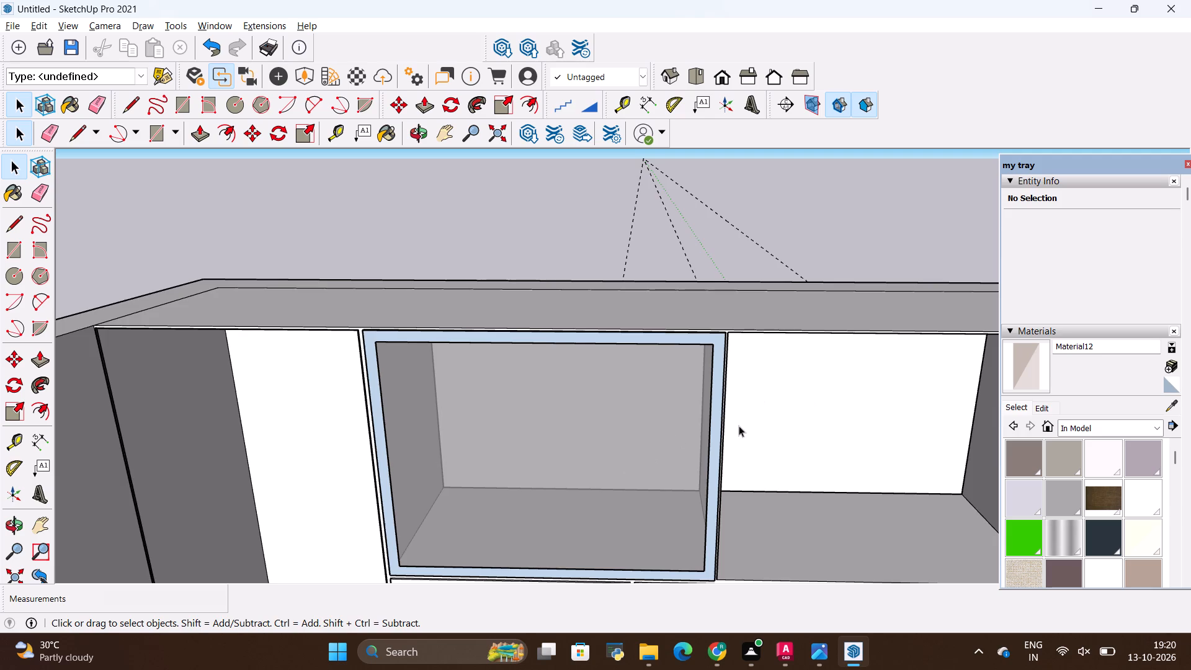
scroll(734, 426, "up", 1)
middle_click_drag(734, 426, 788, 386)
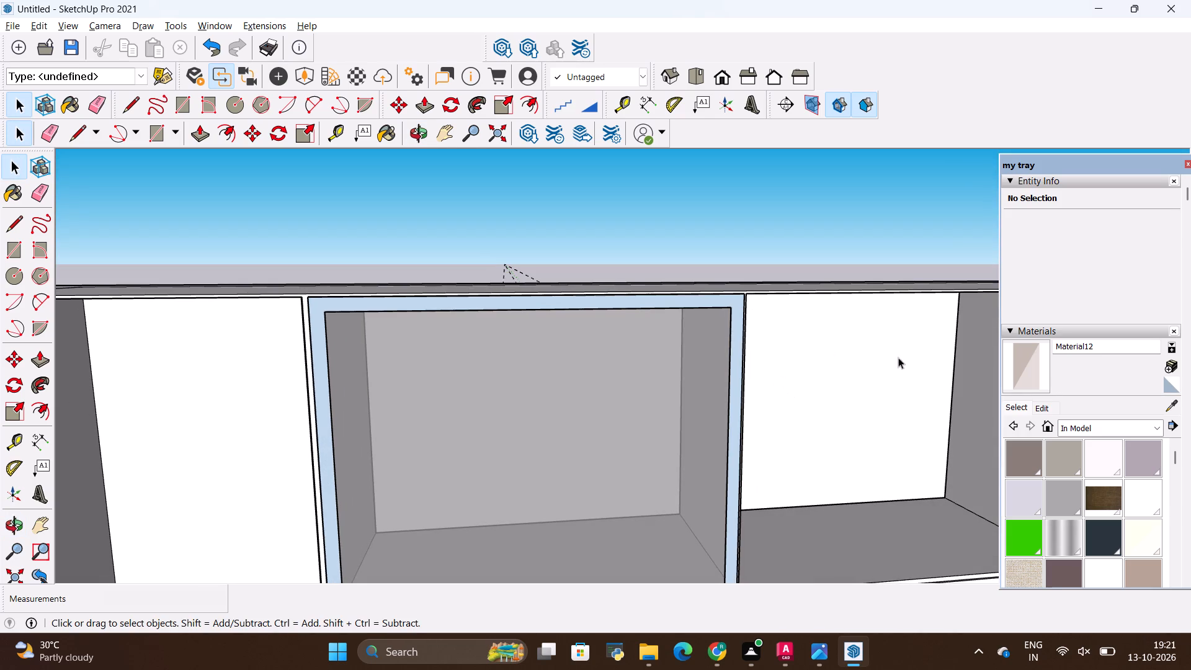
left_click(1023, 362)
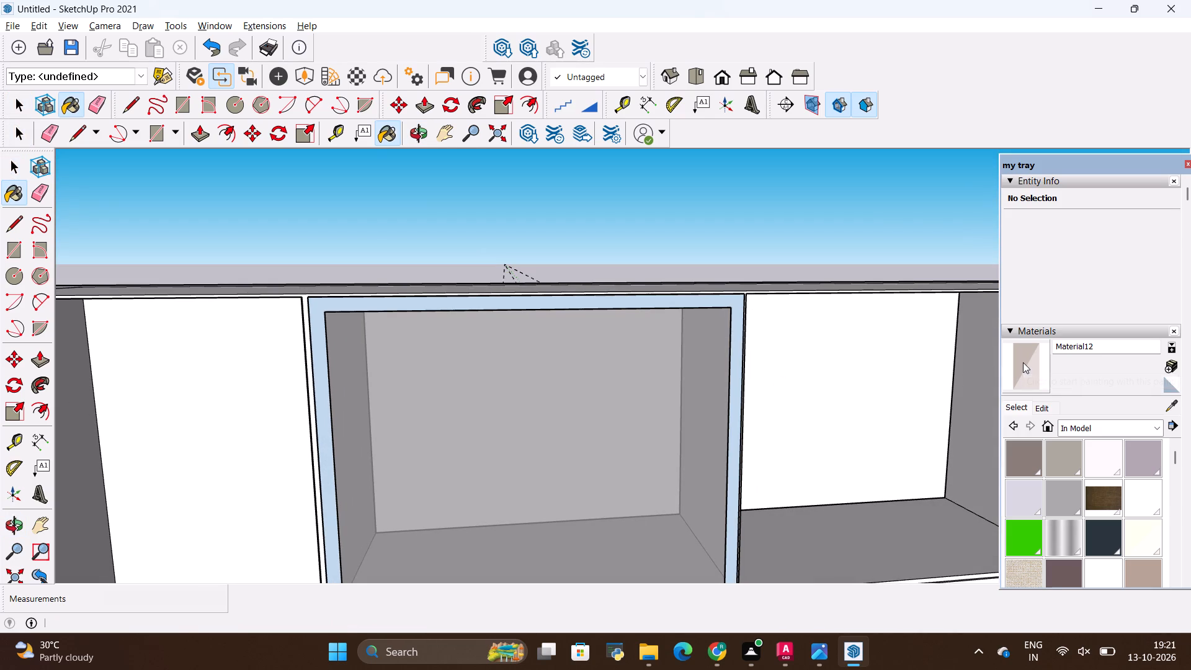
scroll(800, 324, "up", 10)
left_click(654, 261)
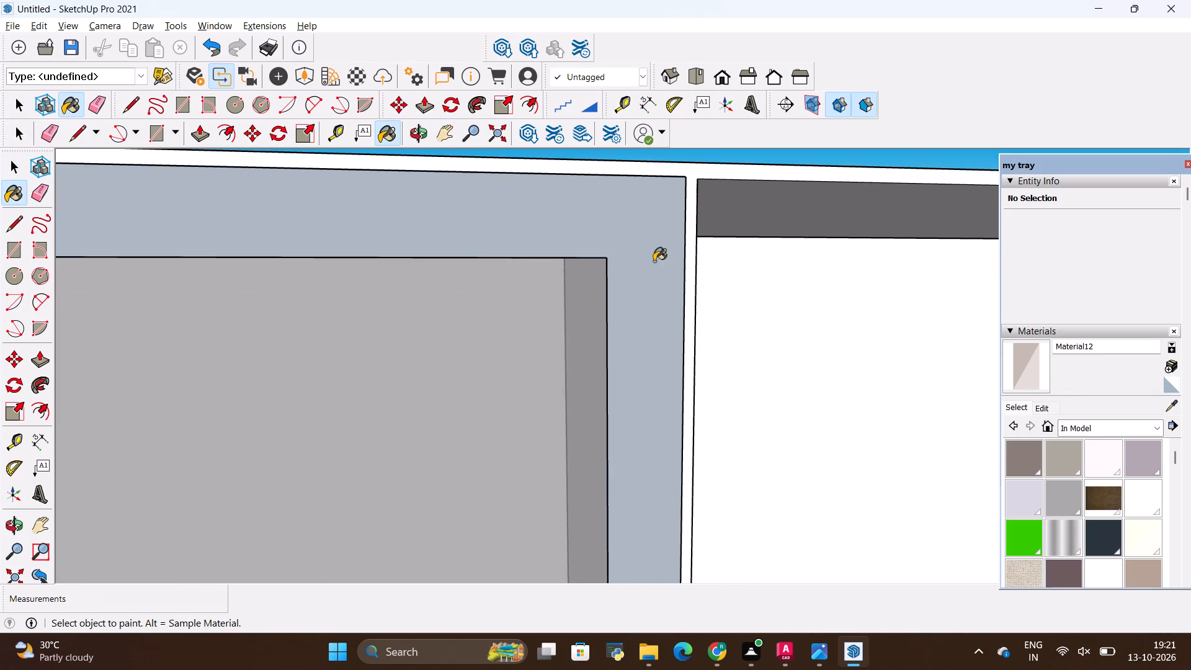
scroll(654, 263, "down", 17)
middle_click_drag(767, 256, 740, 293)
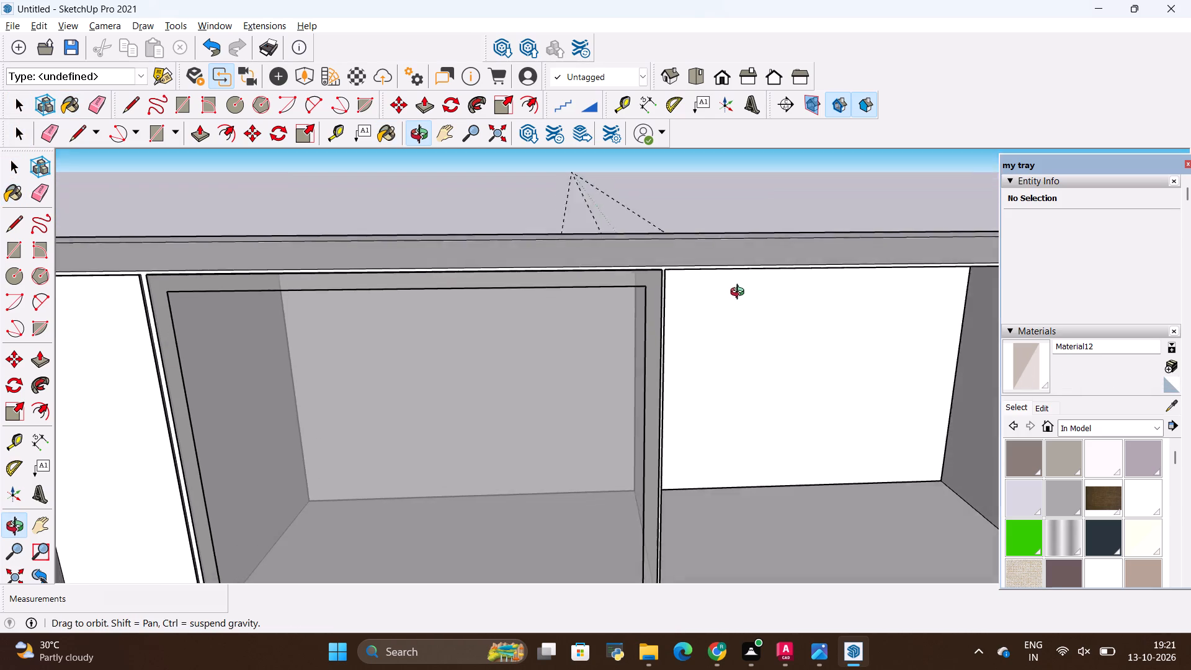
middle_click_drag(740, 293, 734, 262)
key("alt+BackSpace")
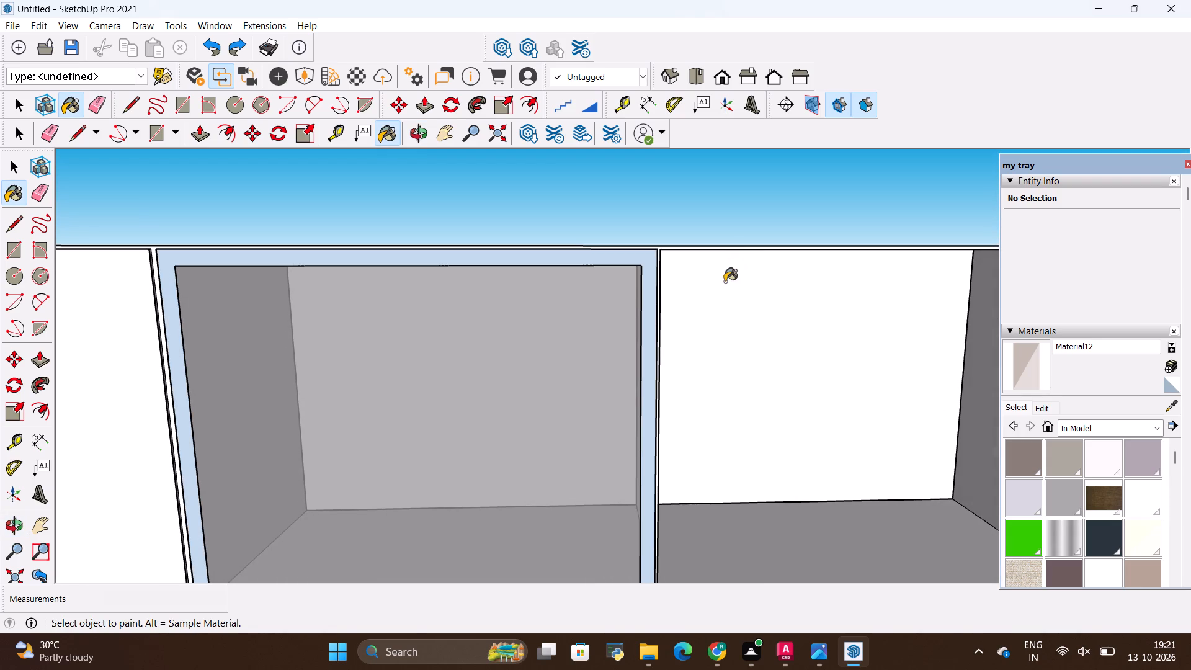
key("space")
Push/pull the upper glass door's frame face outward by .1".
scroll(633, 262, "up", 13)
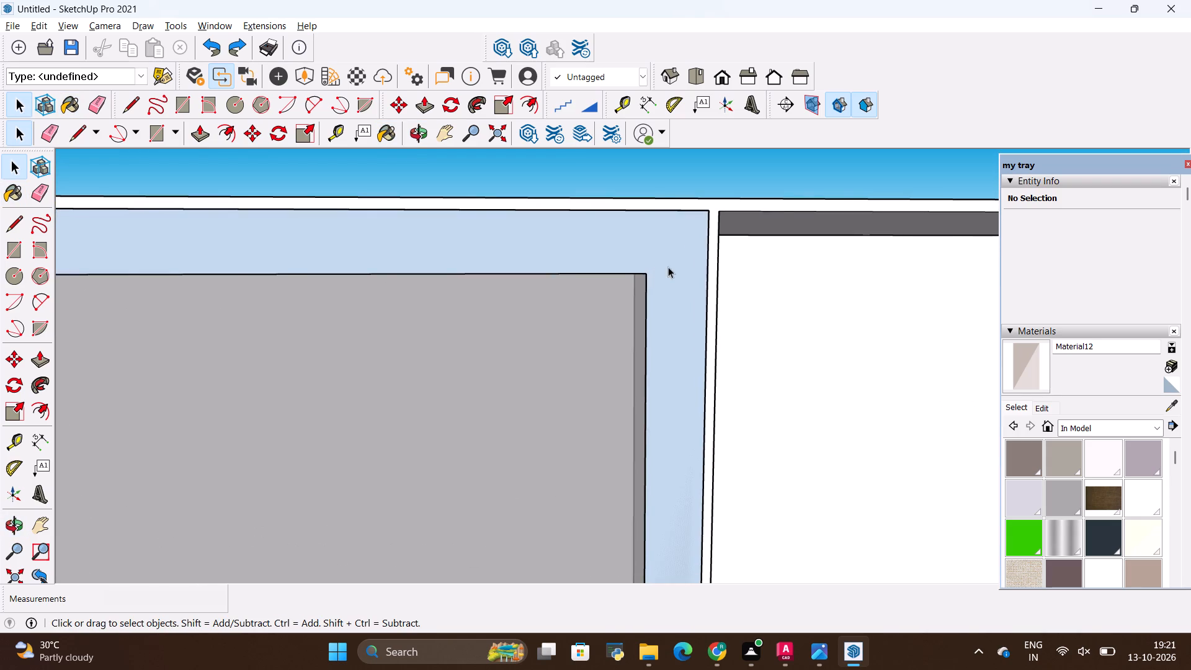
middle_click_drag(668, 267, 658, 297)
key("p")
left_click(669, 286)
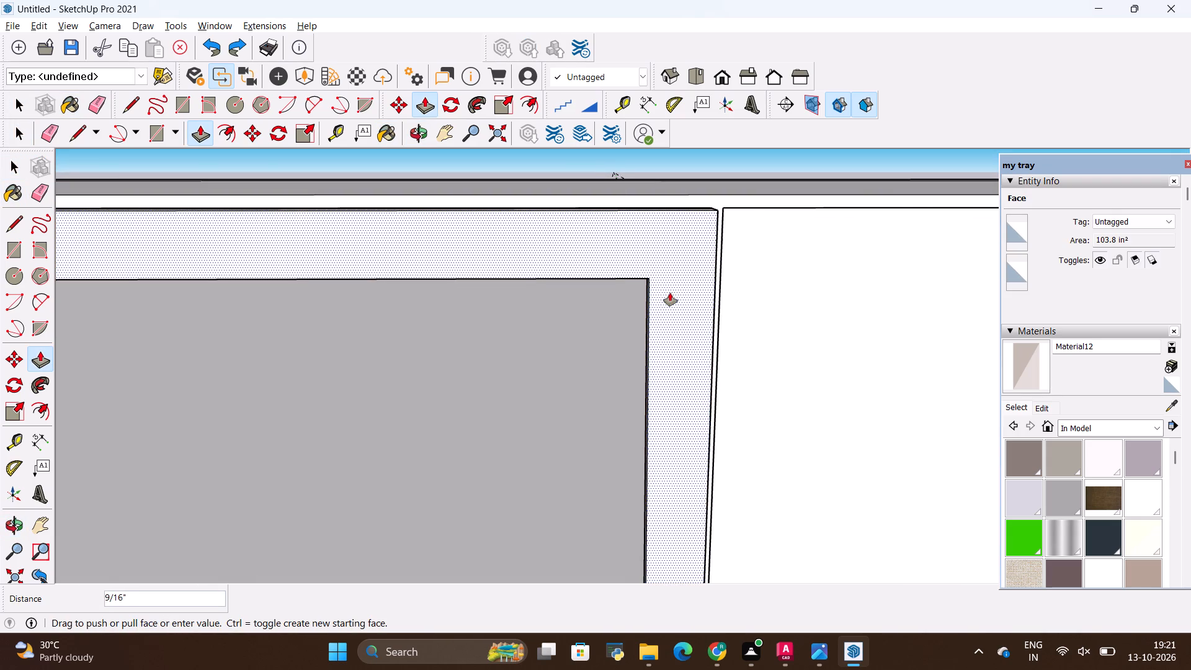
key("BackSpace")
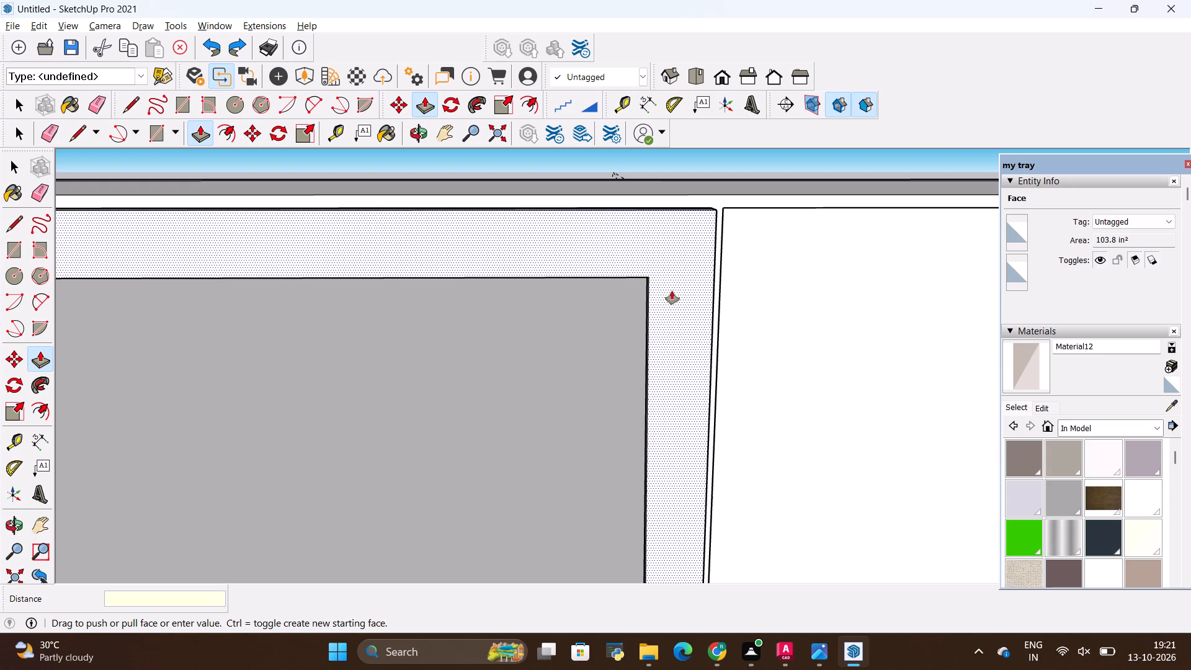
type(".1")
key("shift+quotedbl")
key("Return")
scroll(684, 290, "down", 10)
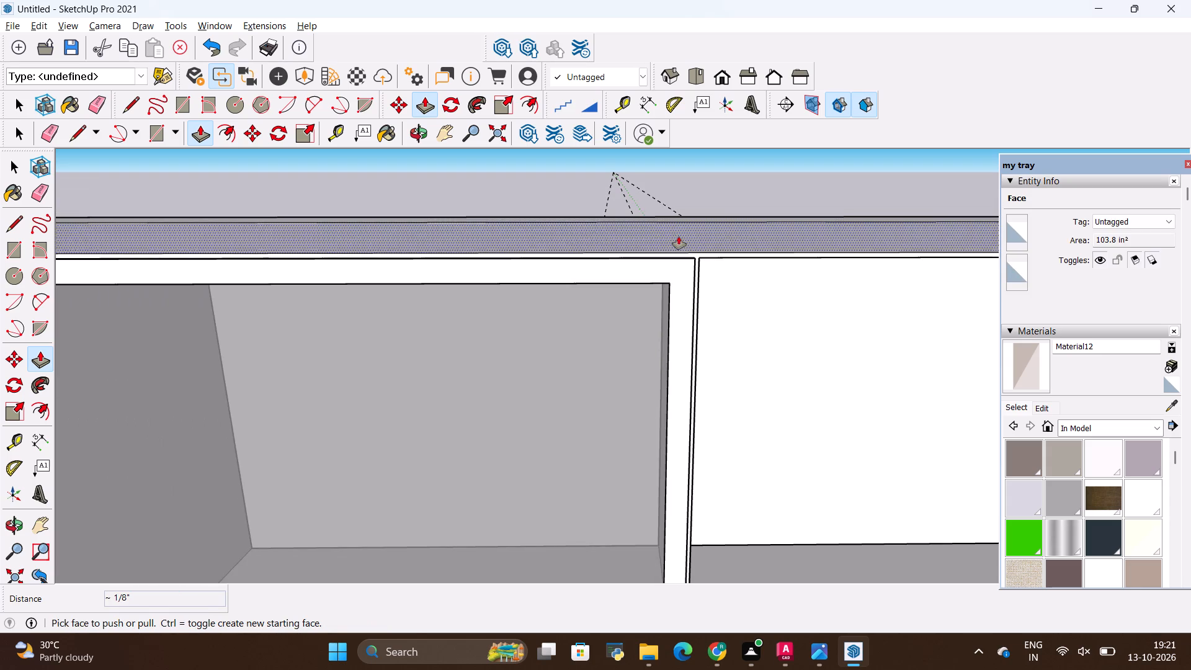
key("space")
left_click(710, 177)
Examine the thickened frame's top and bottom corners and its fit against the surrounding cabinet and lower doors.
scroll(690, 250, "down", 3)
scroll(659, 448, "down", 1)
middle_click_drag(659, 447, 761, 357)
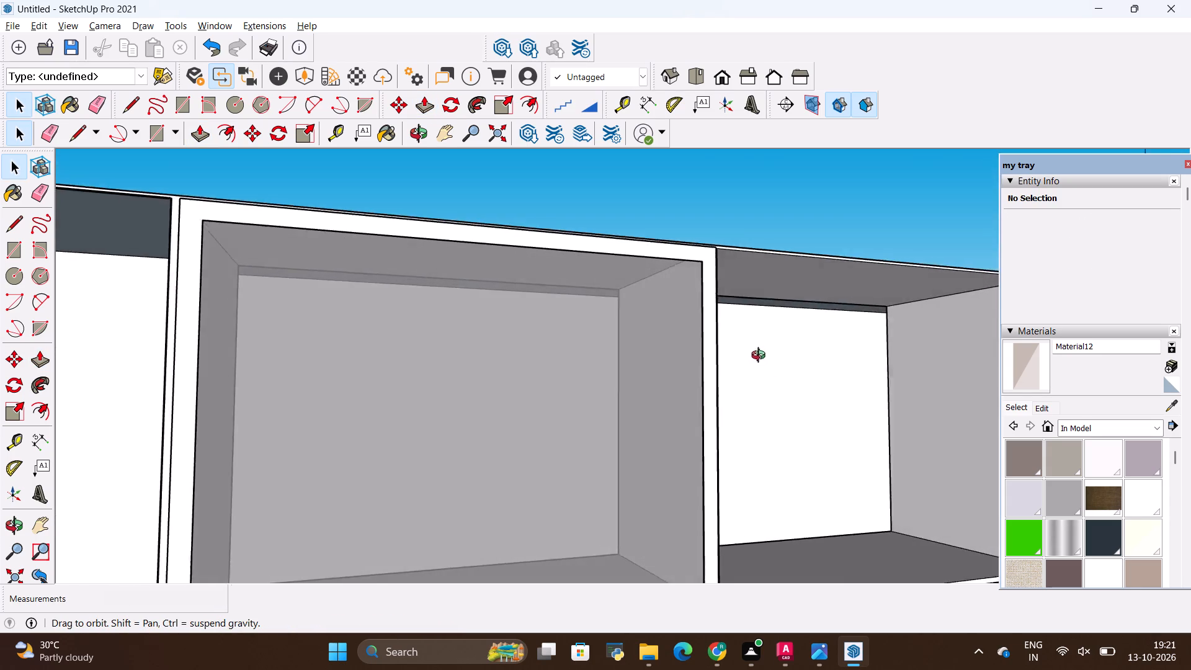
middle_click_drag(761, 357, 741, 402)
scroll(712, 262, "up", 8)
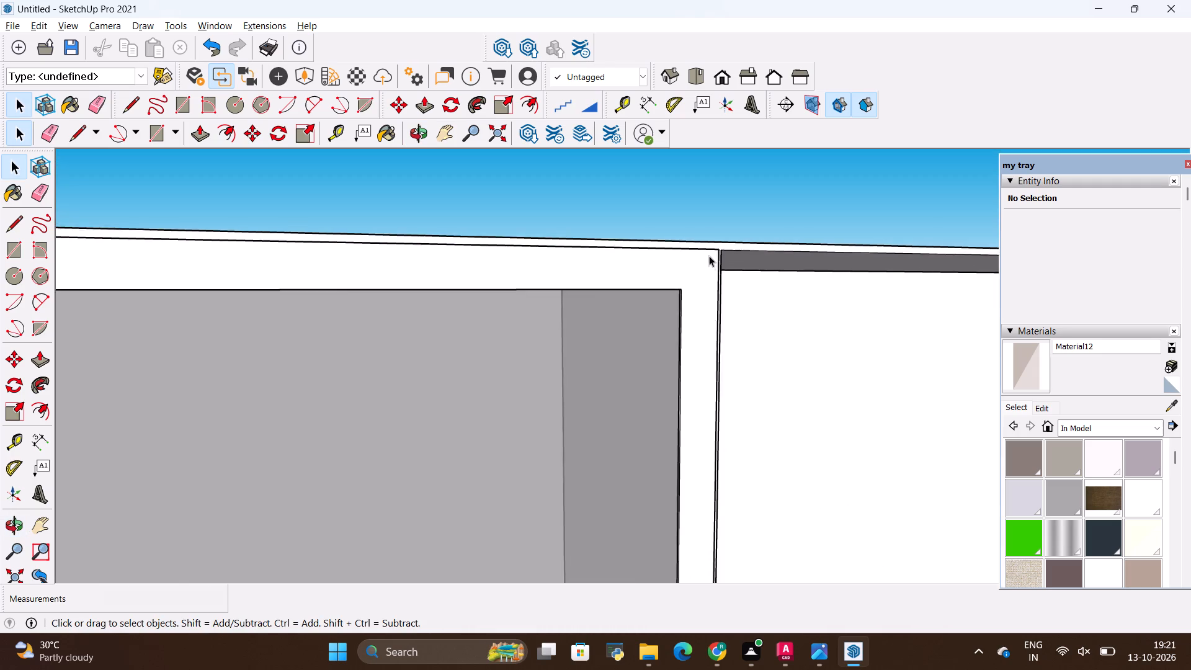
scroll(709, 256, "up", 2)
middle_click_drag(709, 255, 654, 460)
scroll(748, 274, "up", 14)
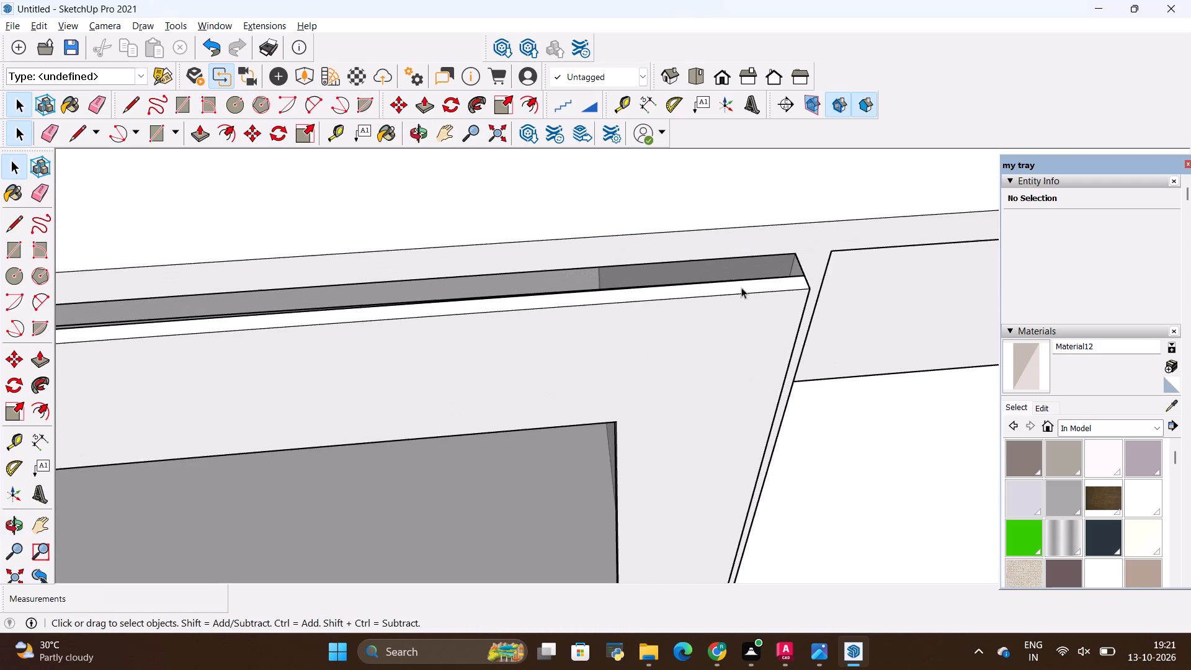
scroll(741, 287, "up", 9)
scroll(777, 286, "down", 17)
scroll(780, 284, "up", 1)
scroll(780, 284, "down", 10)
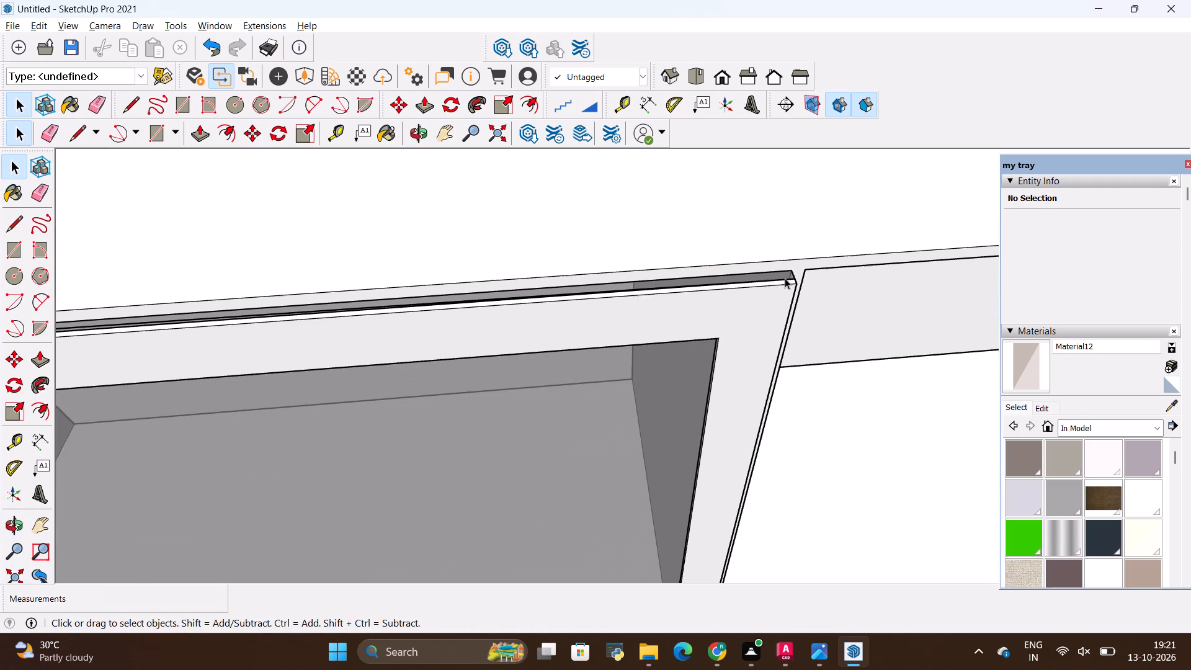
scroll(785, 278, "down", 13)
scroll(773, 342, "down", 7)
middle_click_drag(768, 411, 736, 190)
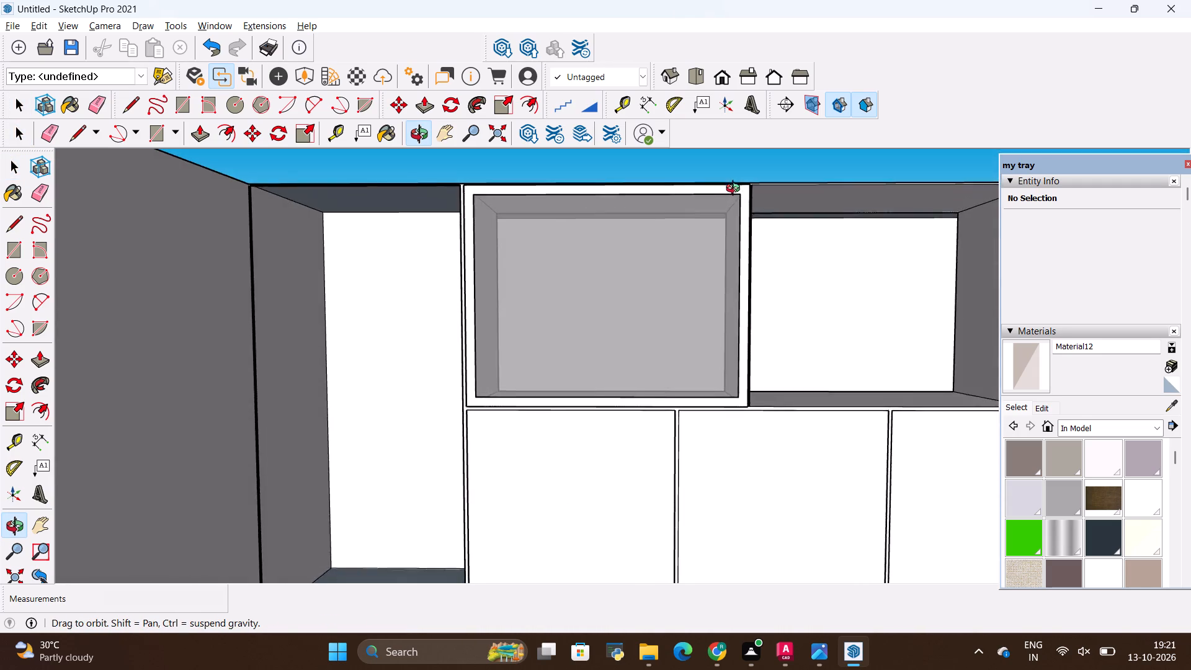
middle_click_drag(736, 190, 736, 193)
middle_click_drag(743, 200, 777, 236)
scroll(734, 404, "up", 14)
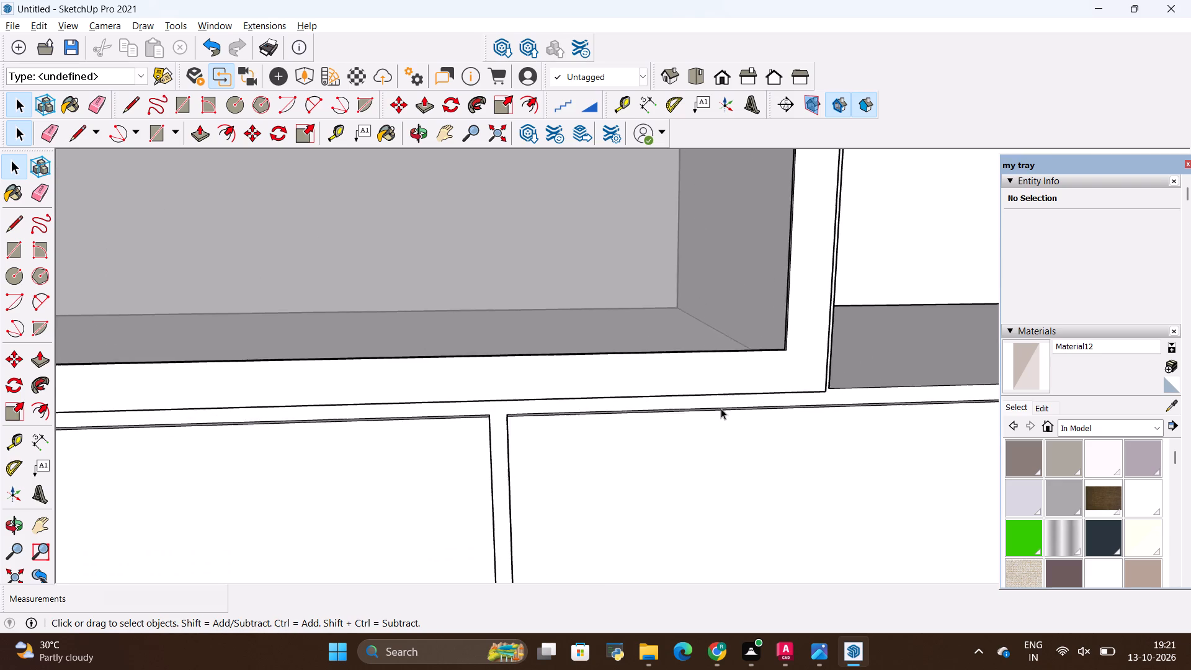
scroll(721, 408, "up", 6)
scroll(721, 407, "down", 20)
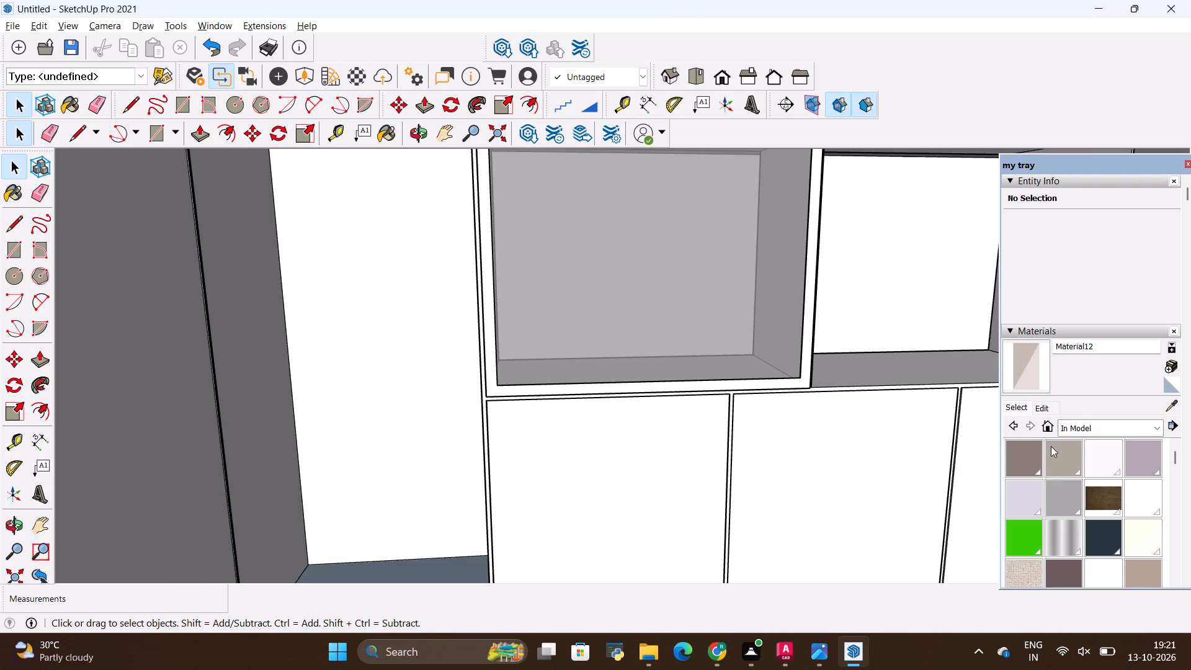
Create a new material from the brown wood texture image 59e071f15fddd77fa5c9c8163eee91a8 in the all materials folder.
left_click(1167, 368)
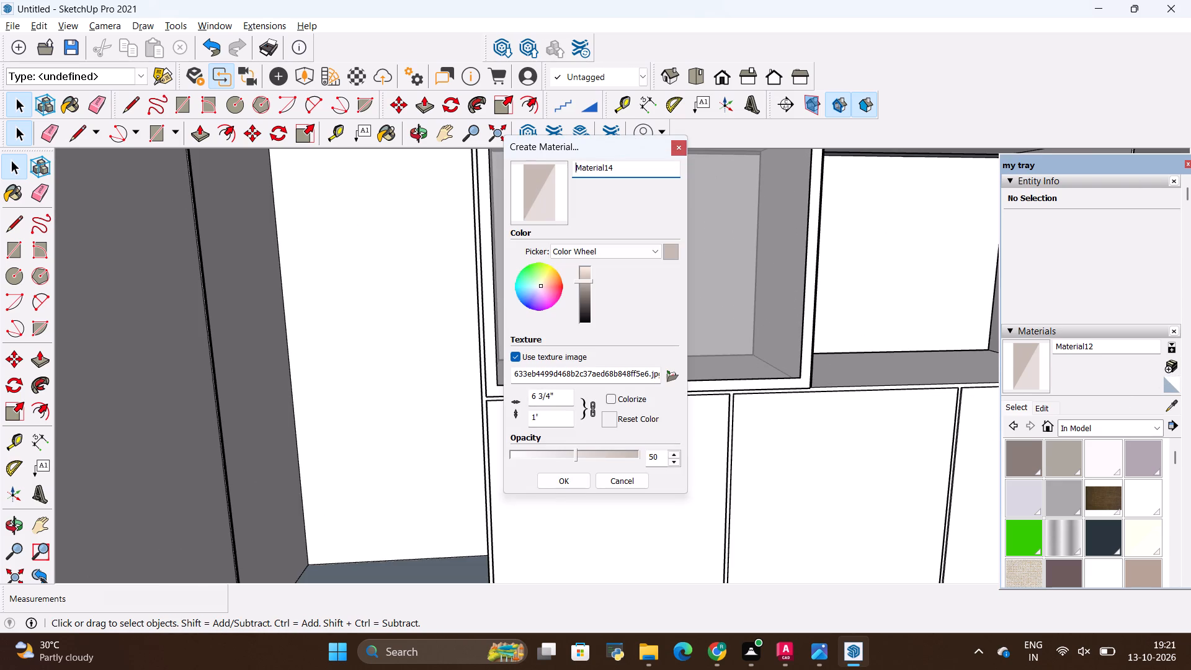
left_click(667, 377)
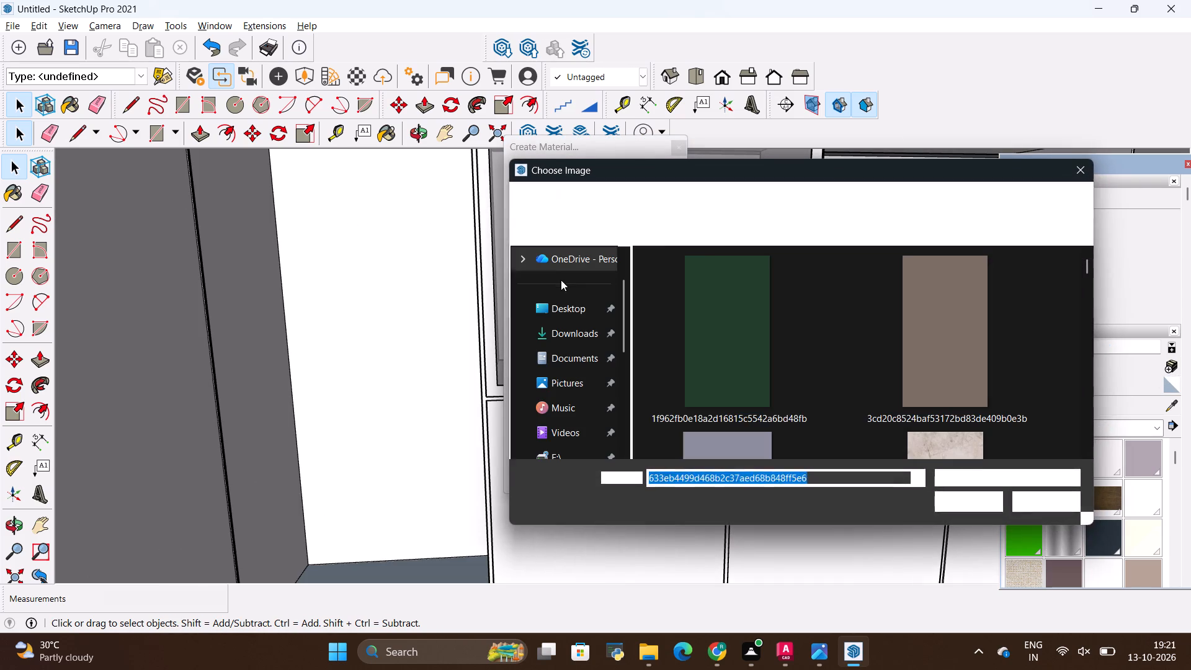
scroll(870, 336, "down", 6)
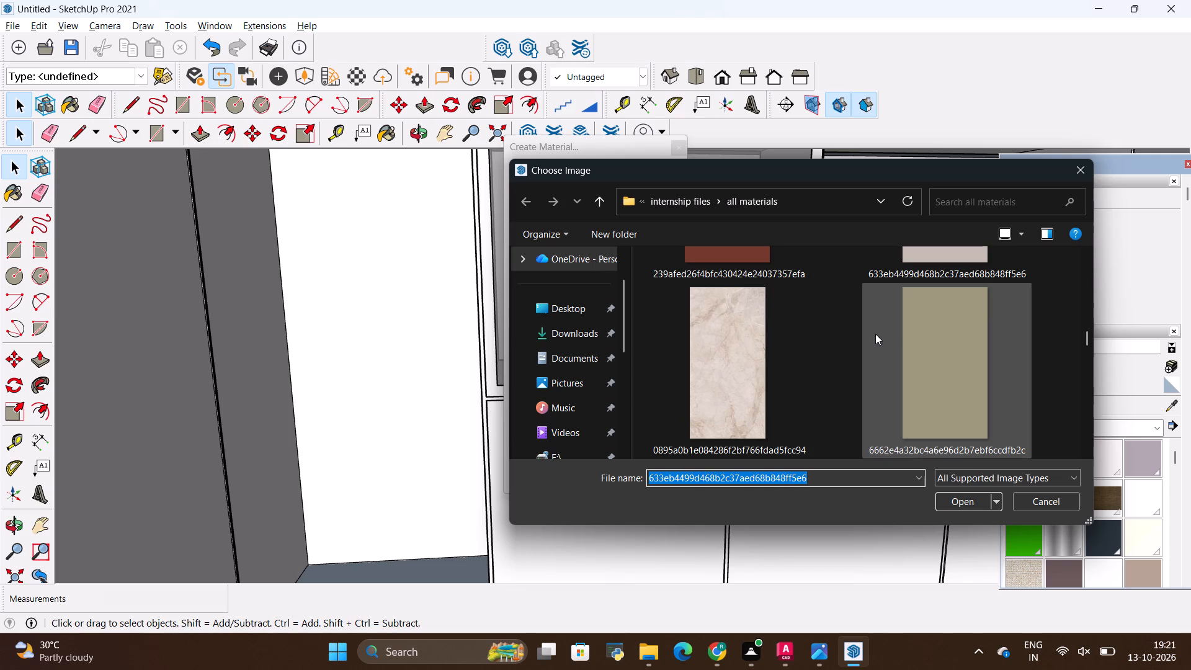
scroll(875, 336, "up", 3)
scroll(875, 336, "down", 2)
scroll(883, 354, "up", 1)
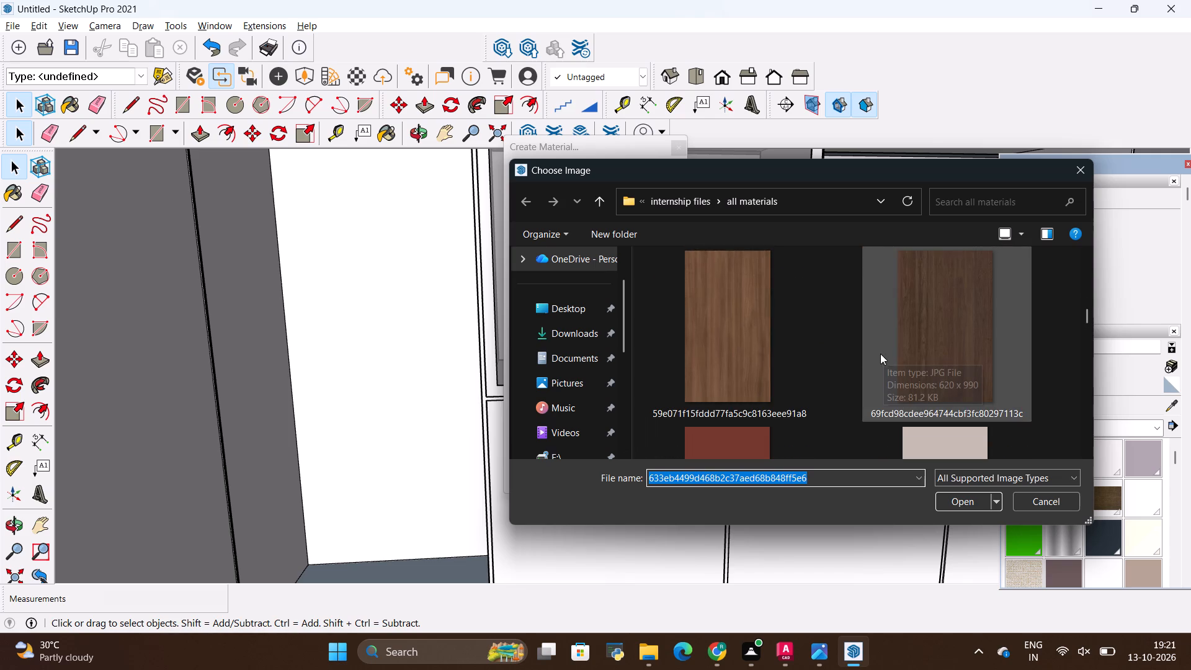
left_click(733, 333)
left_click(942, 500)
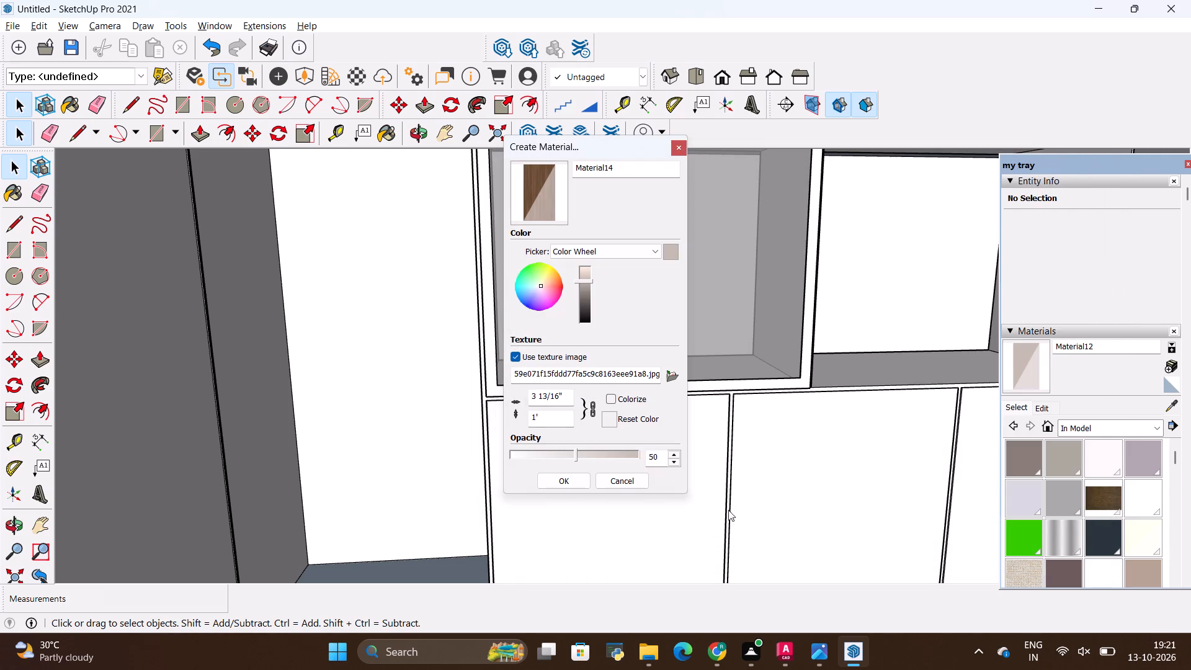
left_click(556, 483)
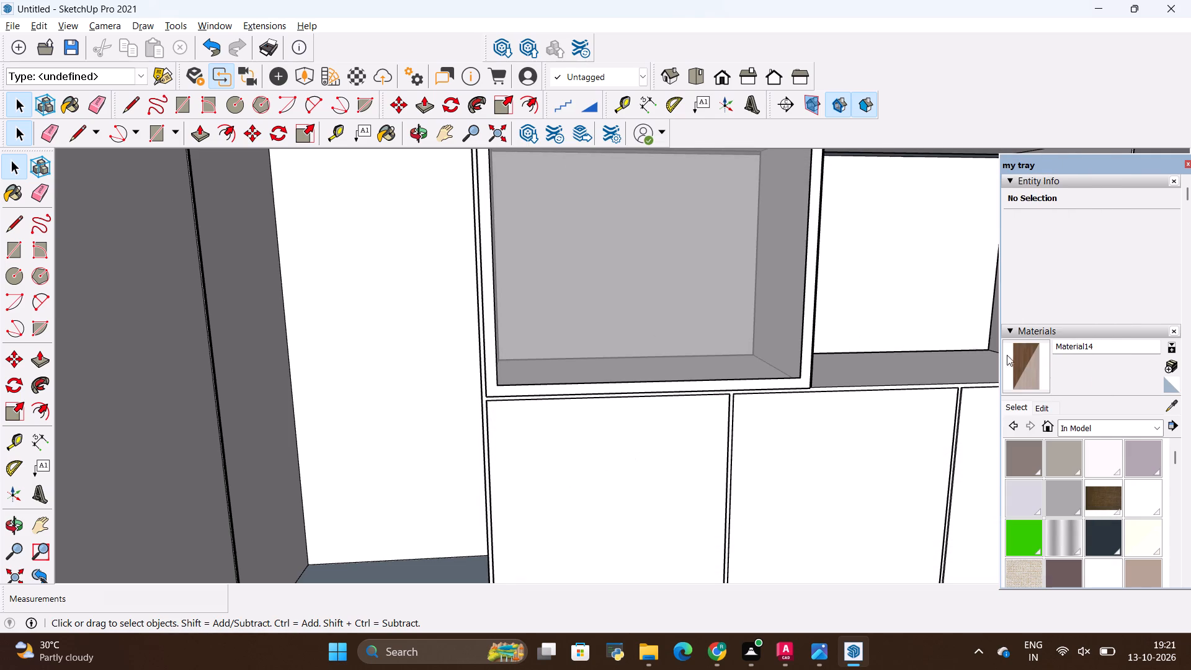
Paint the upper glass door's frame with the new brown wood material.
left_click(1031, 363)
scroll(793, 305, "up", 14)
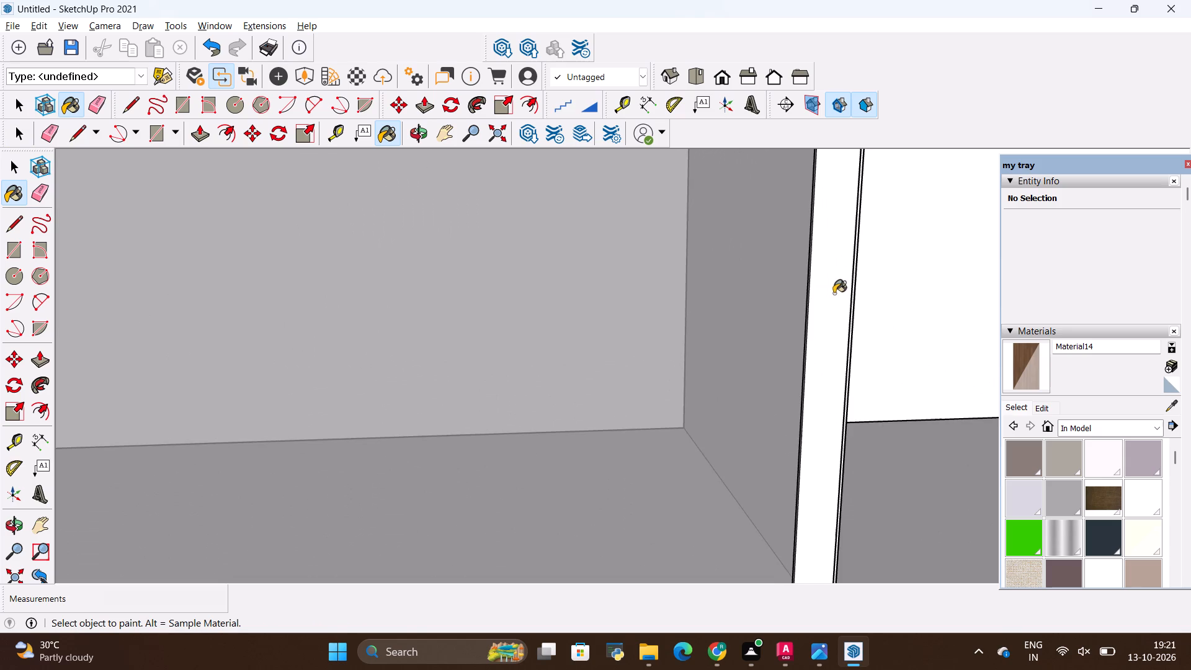
left_click(831, 293)
scroll(829, 339, "down", 17)
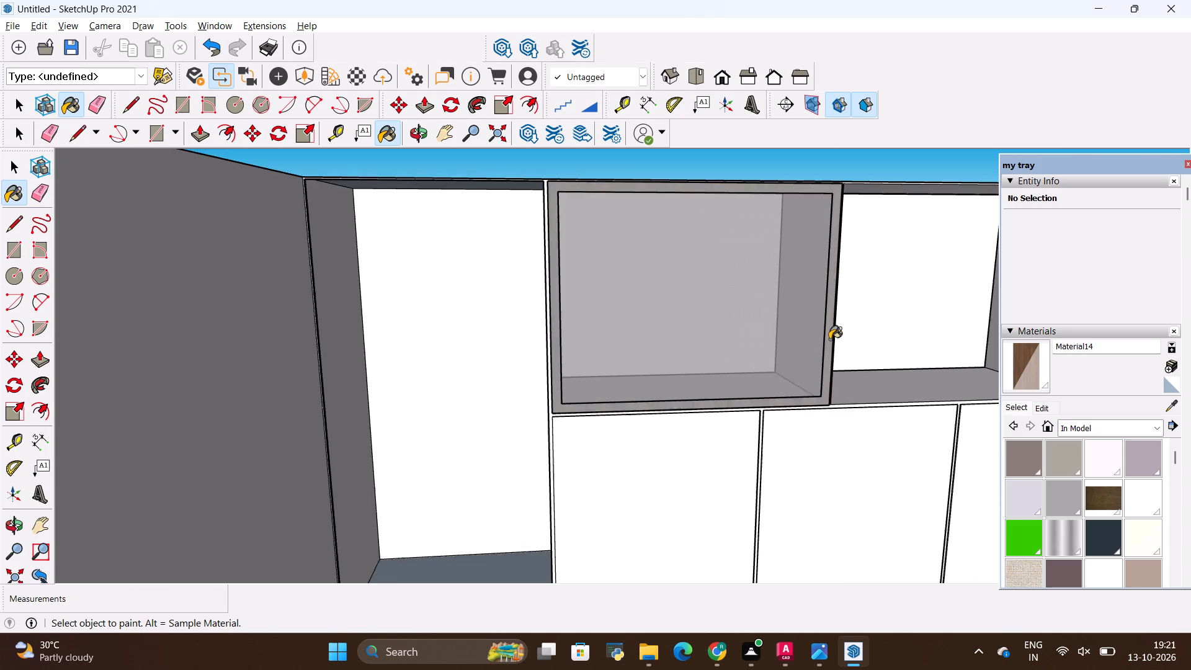
scroll(829, 339, "down", 1)
scroll(839, 217, "up", 16)
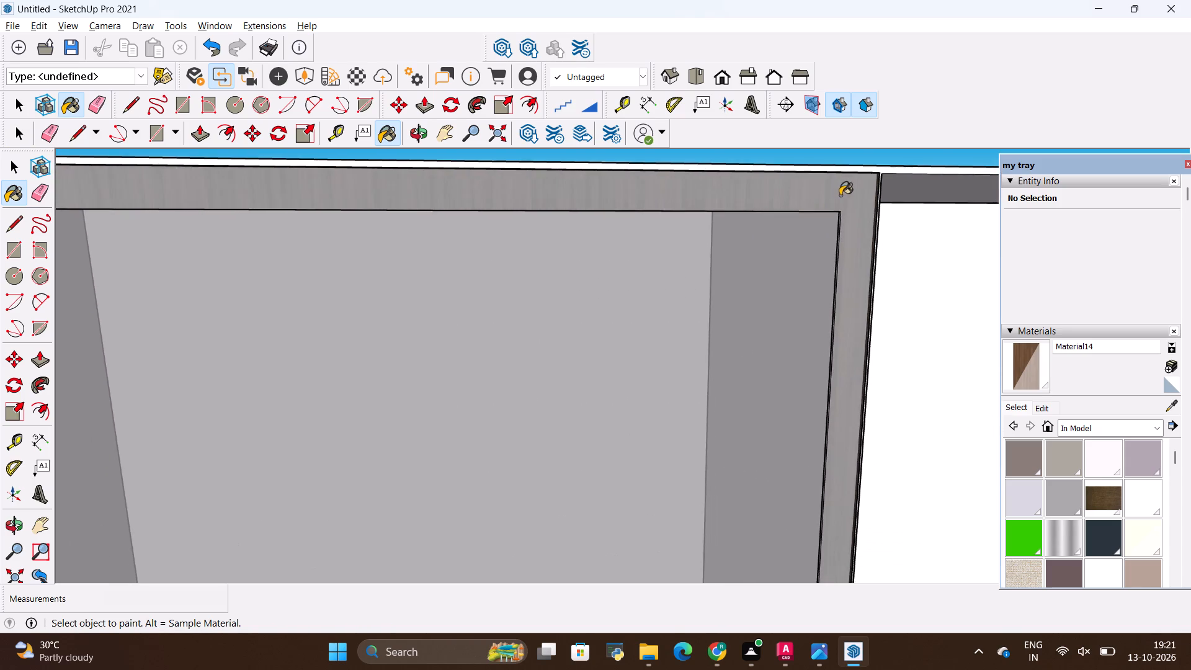
middle_click_drag(840, 195, 729, 217)
scroll(739, 203, "up", 9)
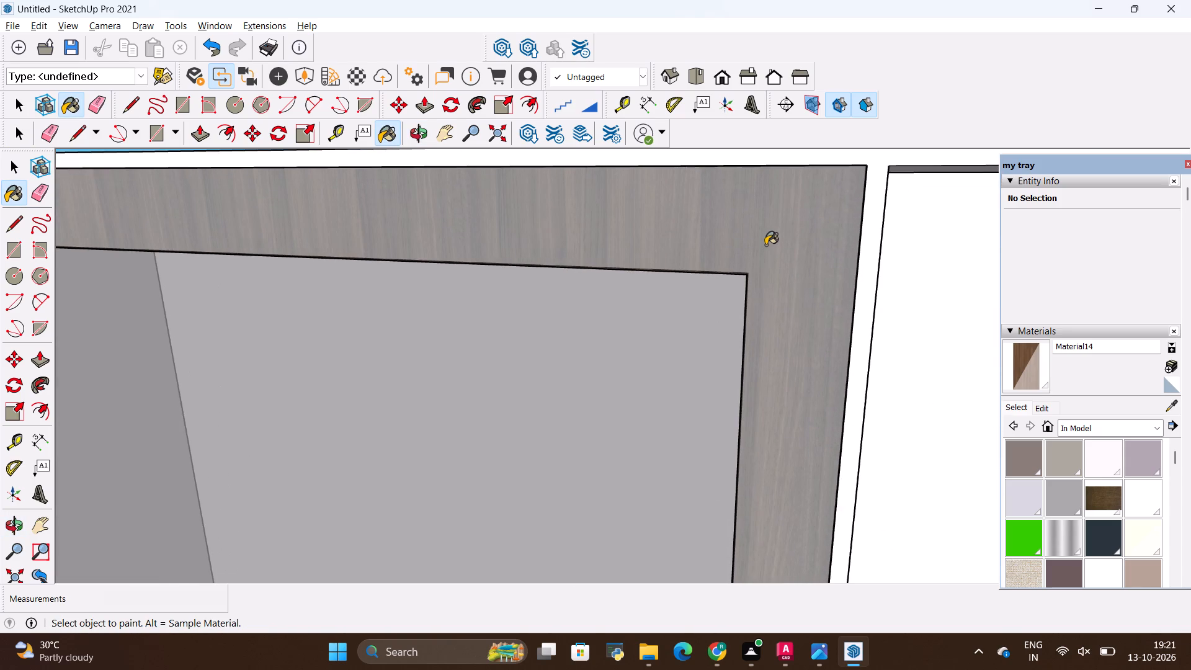
scroll(765, 245, "down", 5)
middle_click_drag(761, 243, 895, 283)
left_click(749, 209)
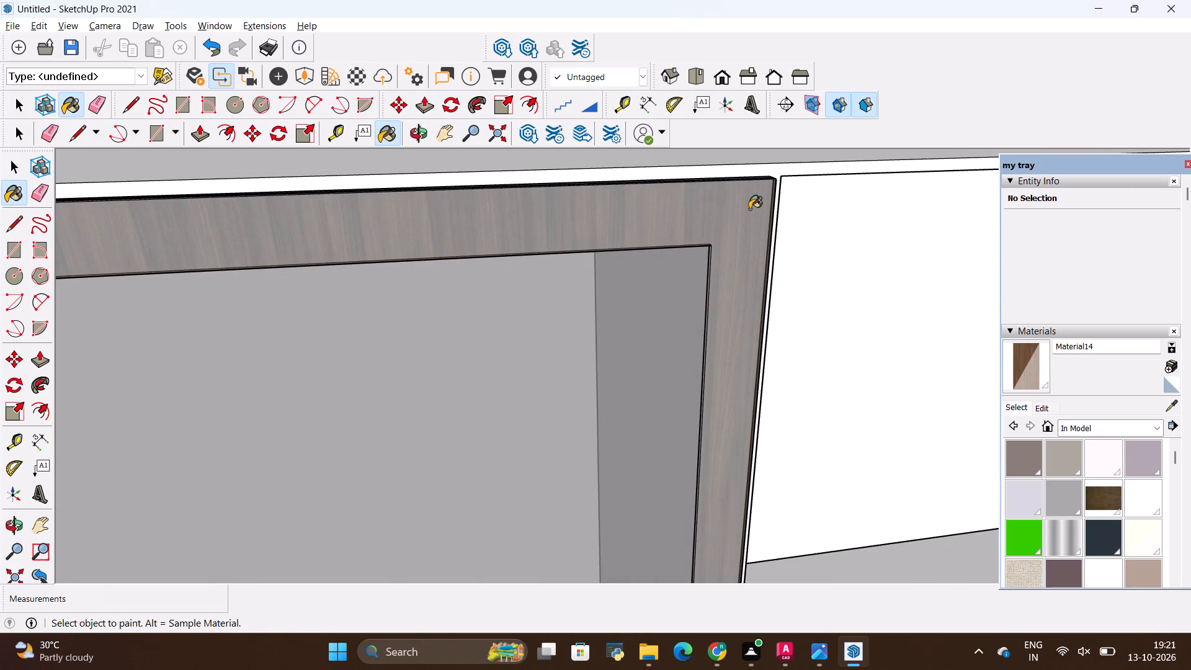
Select the glass door frame's front face, reapply the brown wood material to it, and clear the selection.
scroll(749, 211, "down", 5)
key("space")
left_click(743, 219)
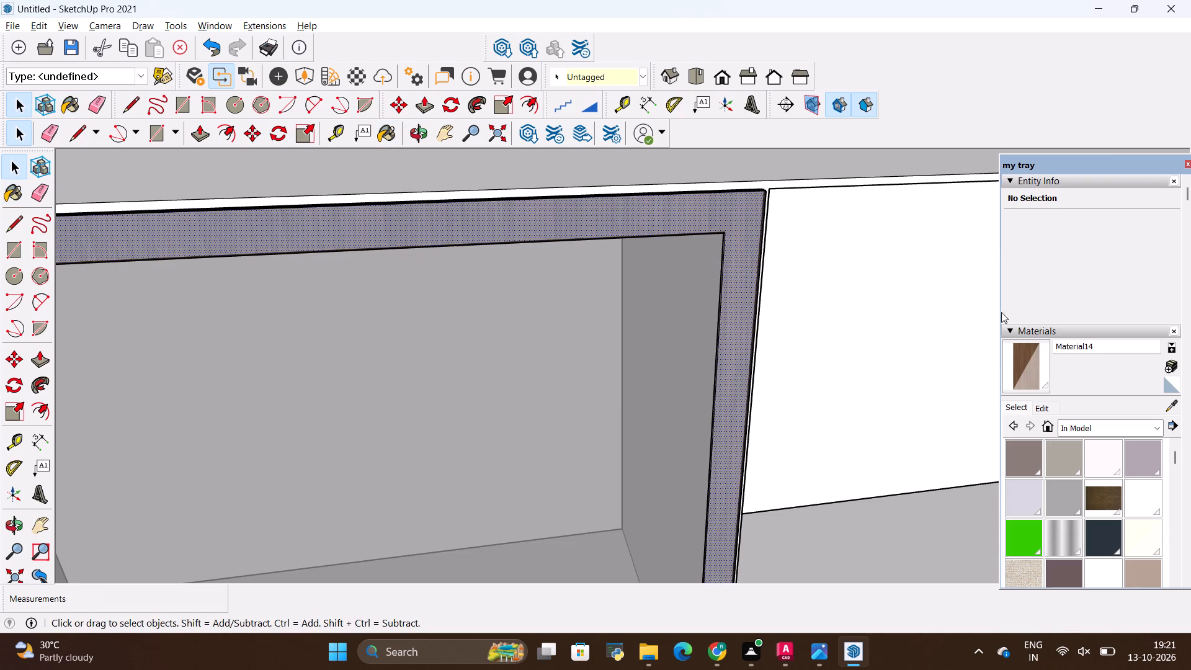
left_click(1028, 353)
scroll(781, 213, "down", 1)
scroll(775, 212, "up", 5)
left_click(656, 225)
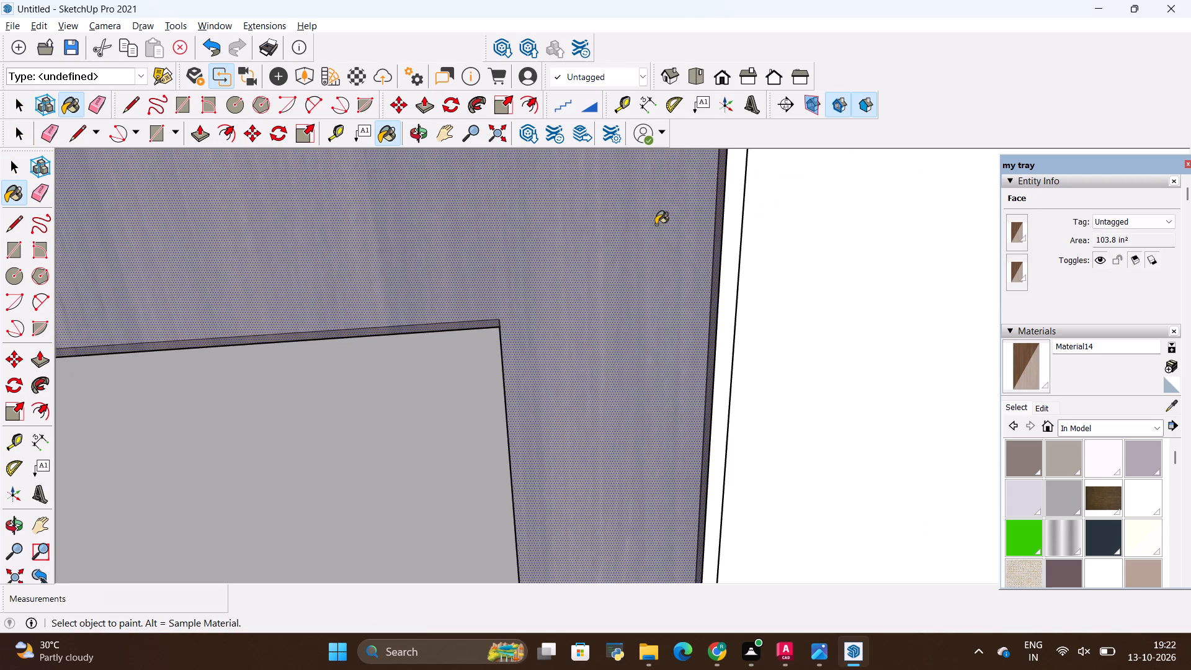
scroll(819, 320, "down", 12)
scroll(700, 265, "up", 1)
key("space")
left_click(674, 224)
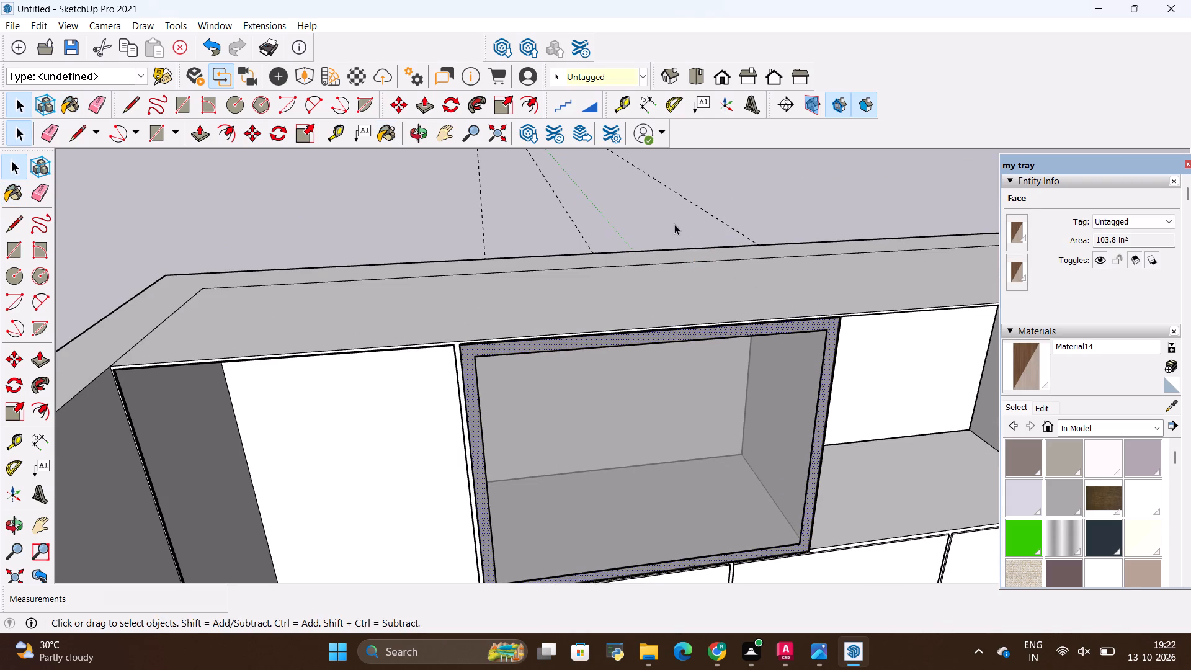
middle_click_drag(843, 357, 775, 326)
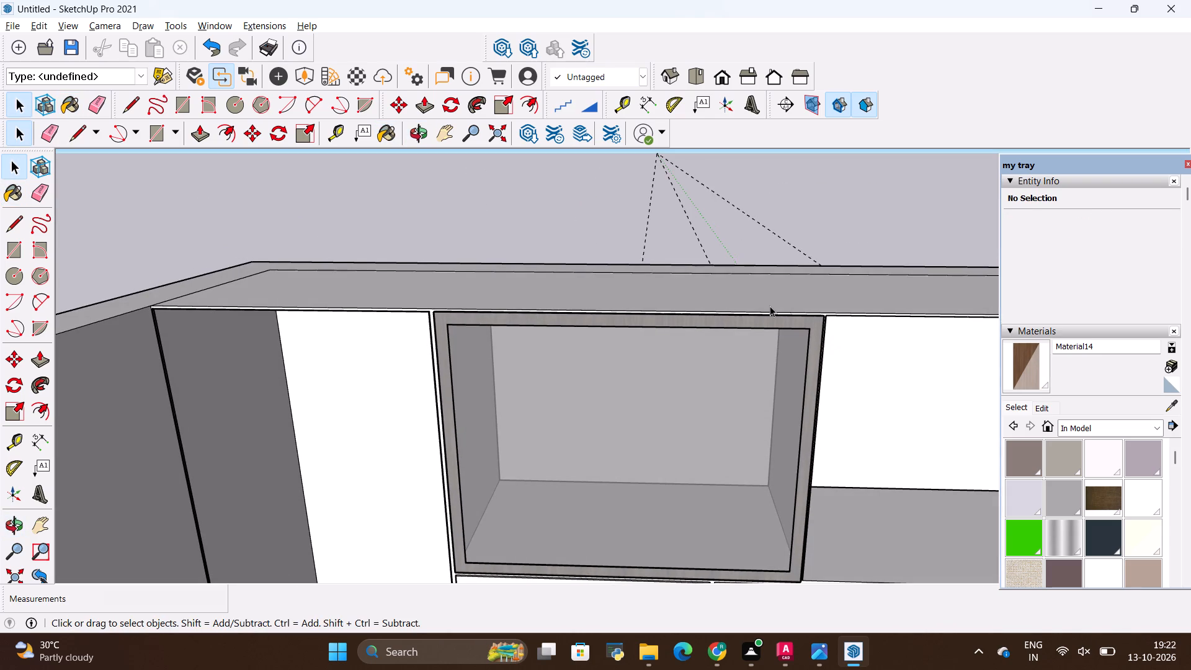
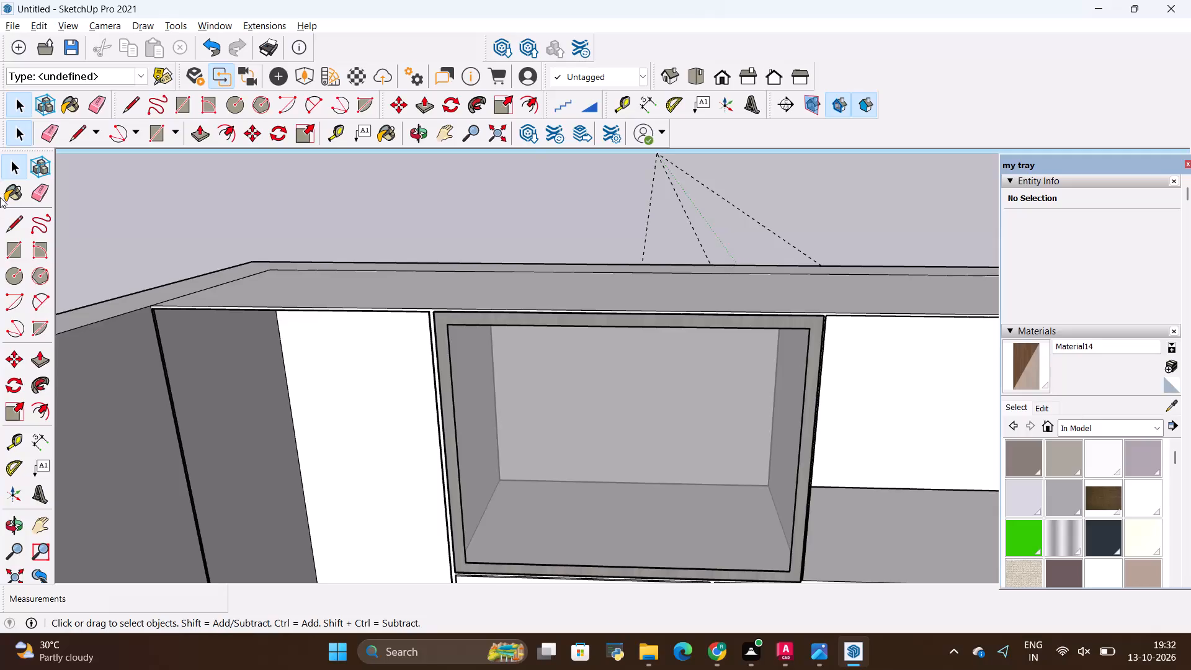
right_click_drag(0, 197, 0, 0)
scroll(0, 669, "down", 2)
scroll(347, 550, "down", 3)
Select the front face of the open upper cabinet's frame and open the Colors material collection.
scroll(430, 437, "up", 10)
key("space")
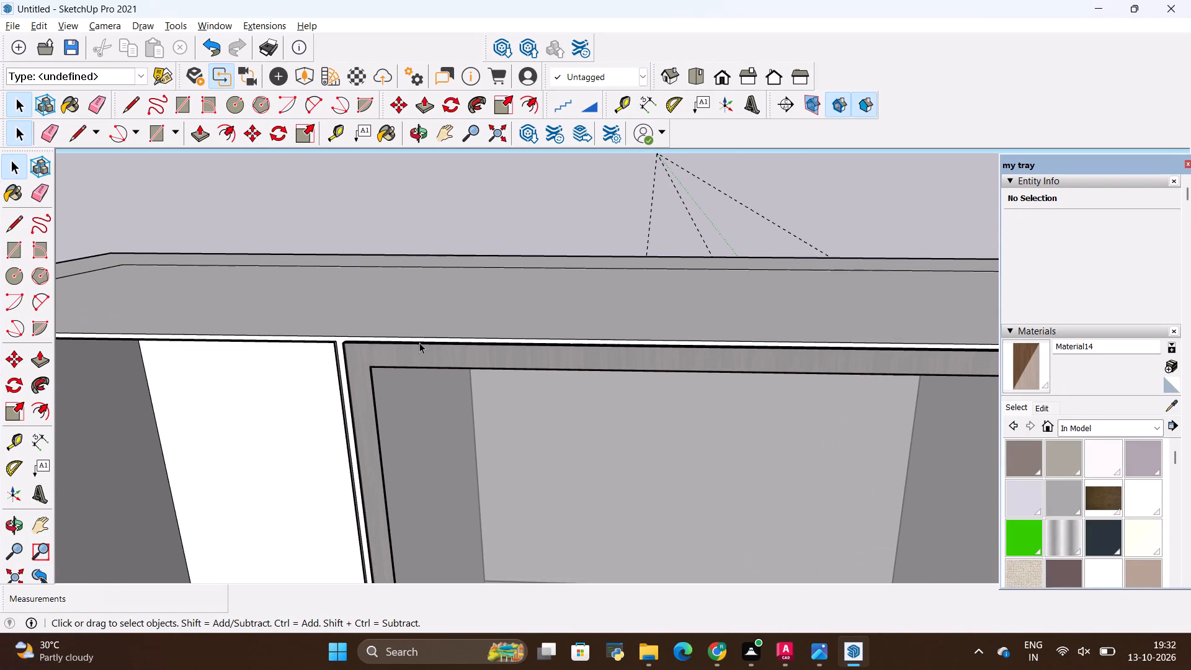
left_click(419, 363)
right_click(465, 360)
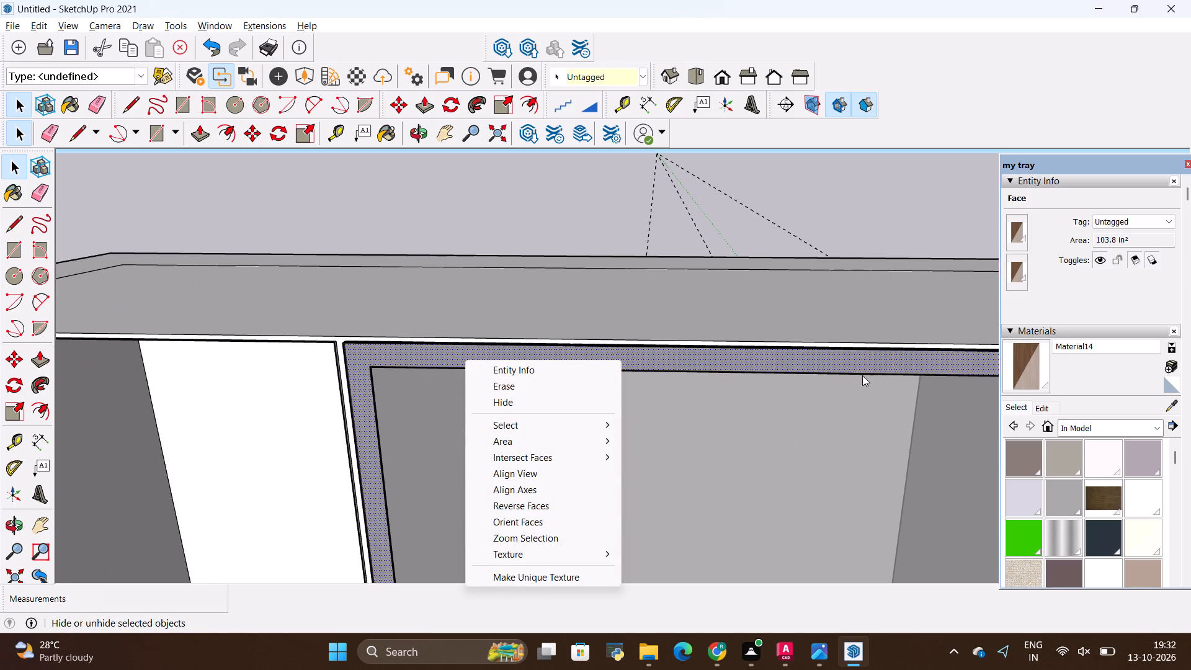
scroll(486, 313, "down", 3)
left_click(431, 351)
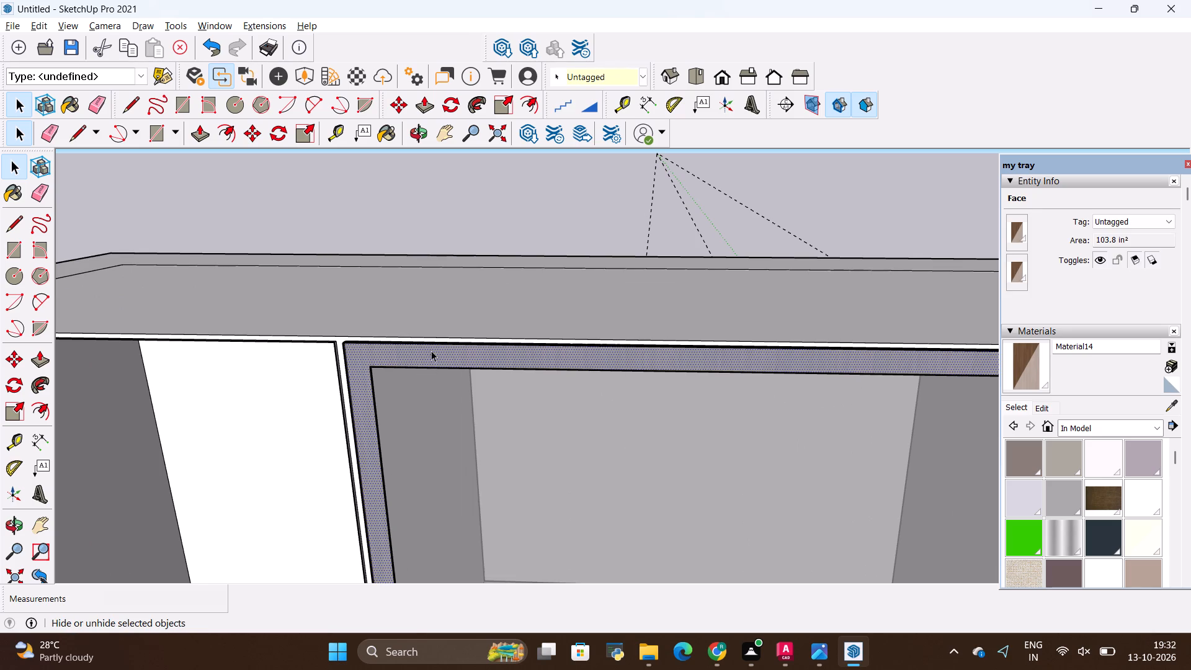
scroll(444, 351, "up", 8)
scroll(261, 350, "down", 3)
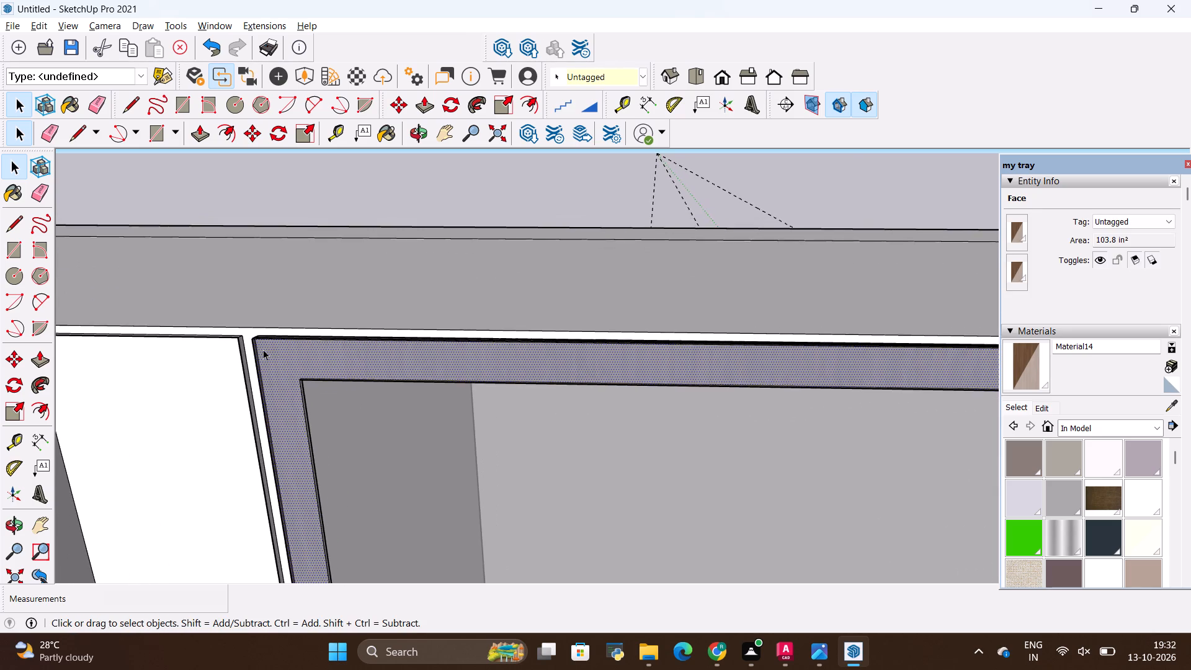
middle_click_drag(320, 341, 323, 491)
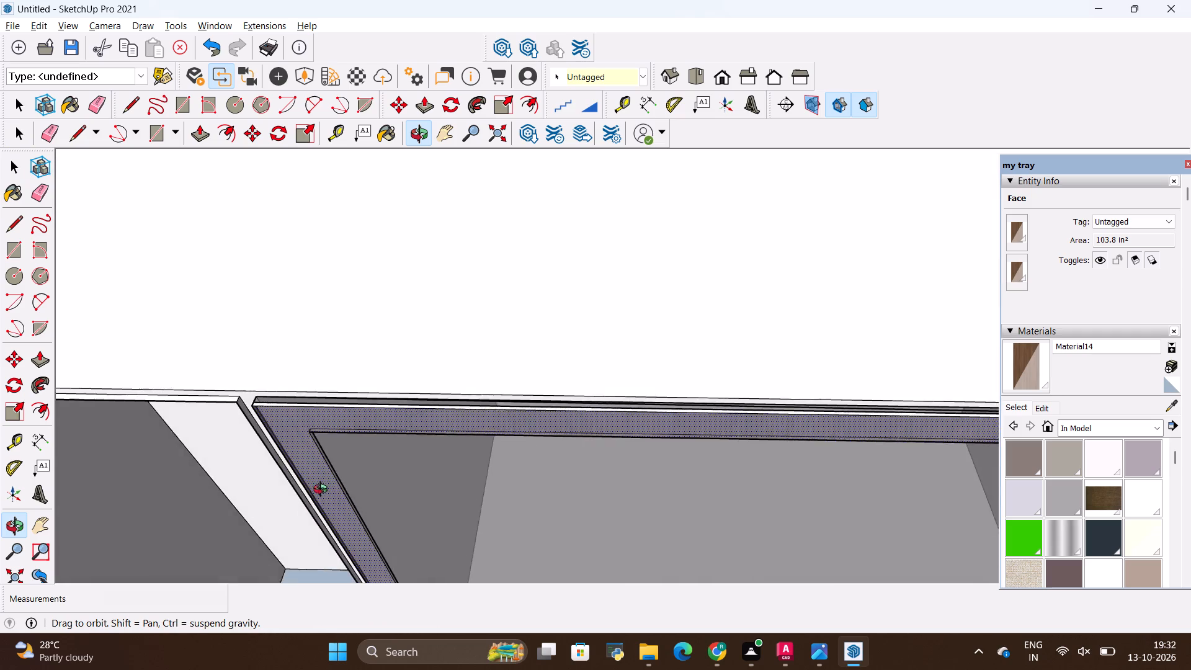
middle_click_drag(323, 491, 402, 305)
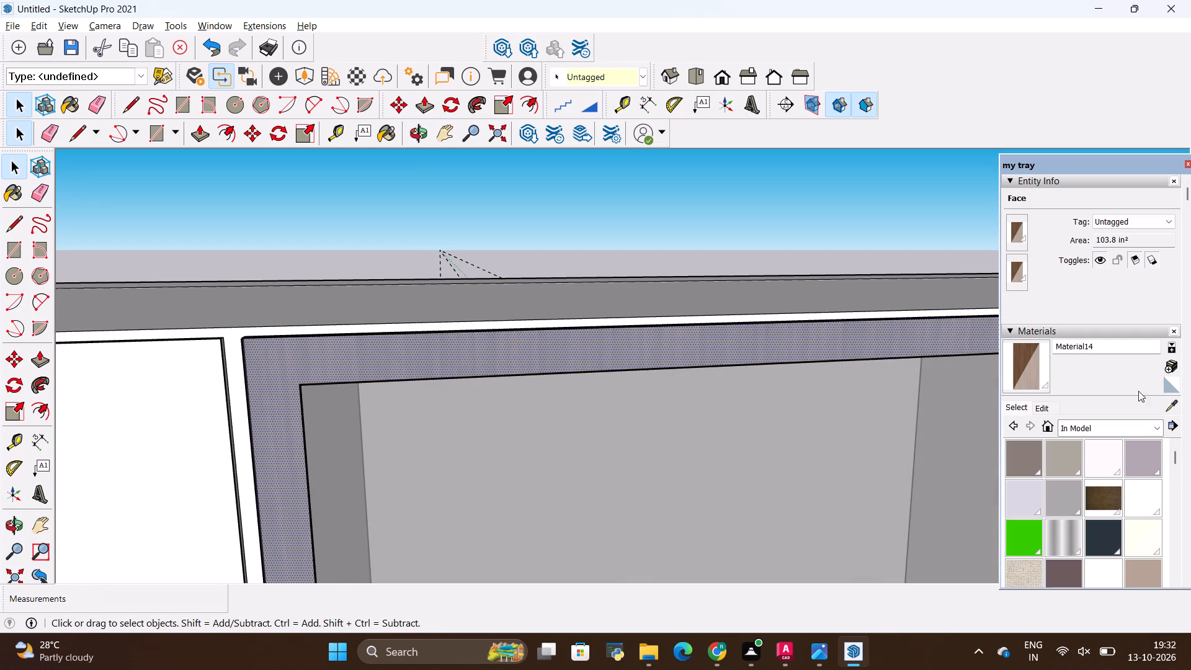
left_click(1113, 432)
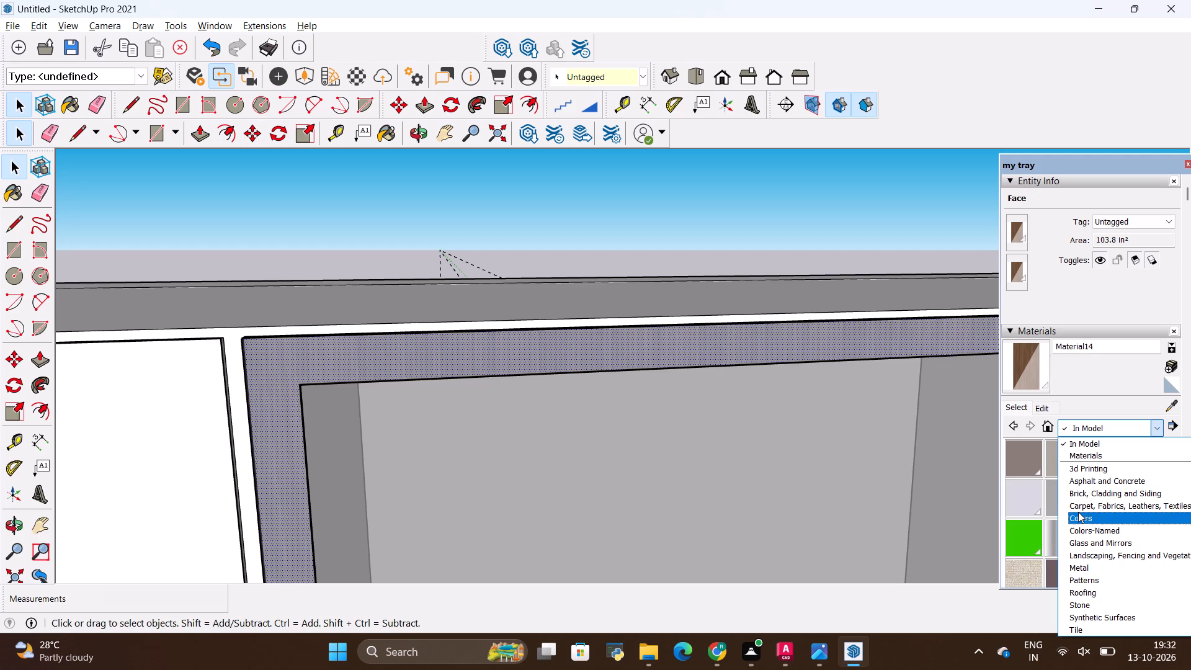
left_click(1078, 513)
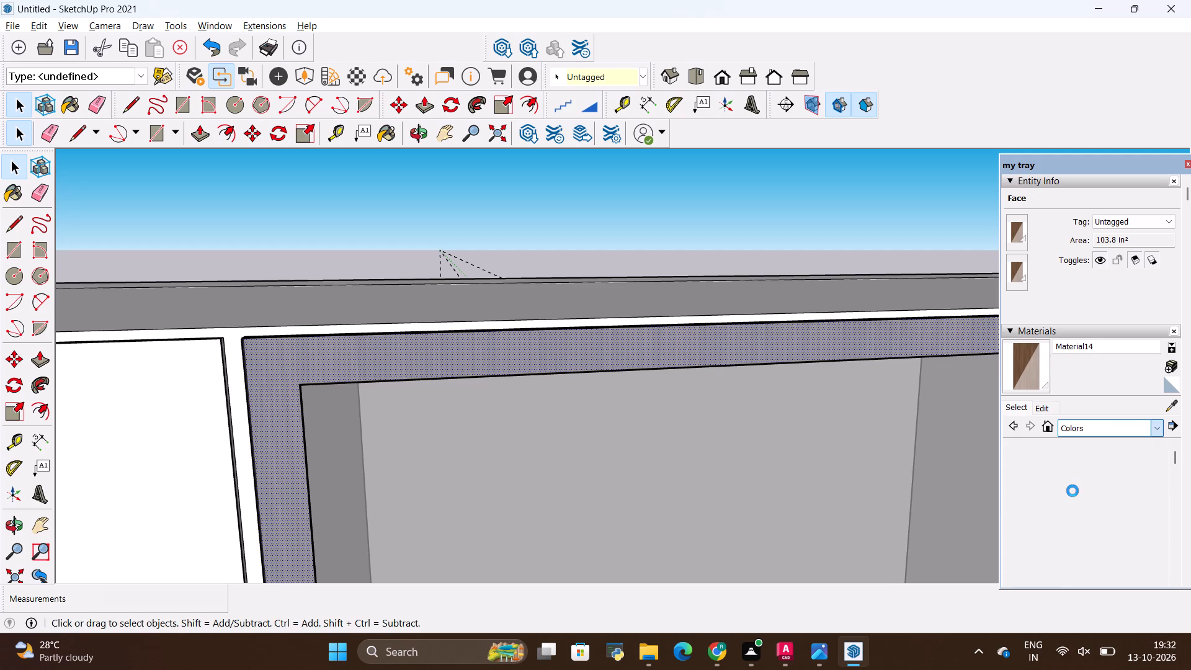
scroll(1131, 486, "down", 2)
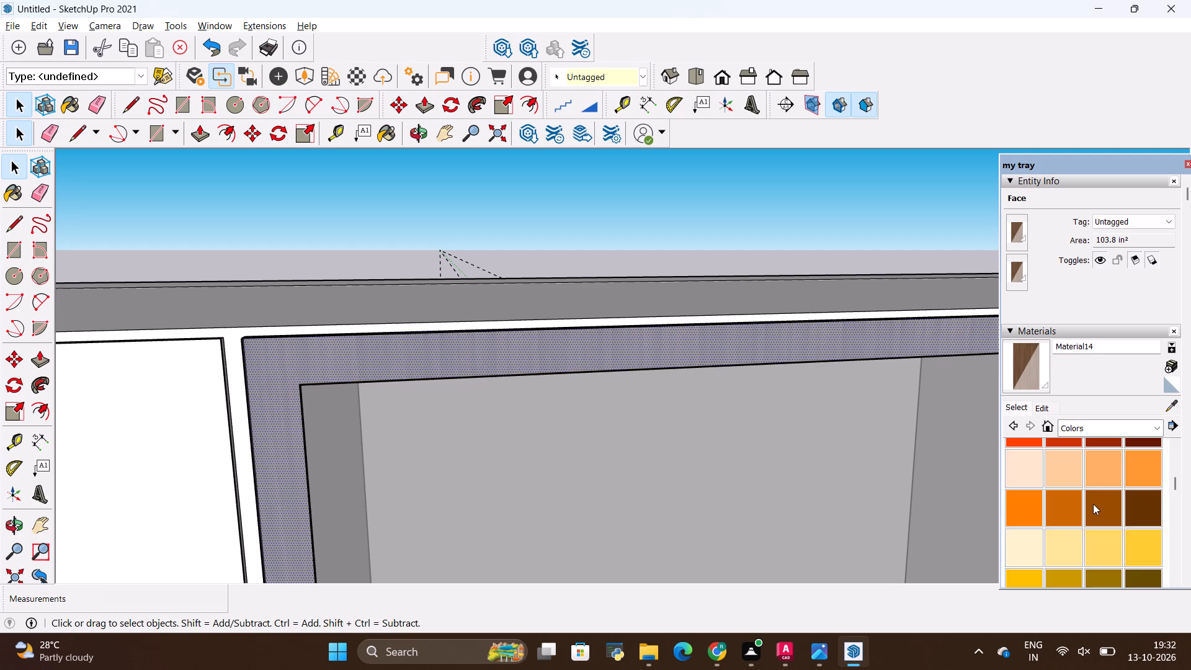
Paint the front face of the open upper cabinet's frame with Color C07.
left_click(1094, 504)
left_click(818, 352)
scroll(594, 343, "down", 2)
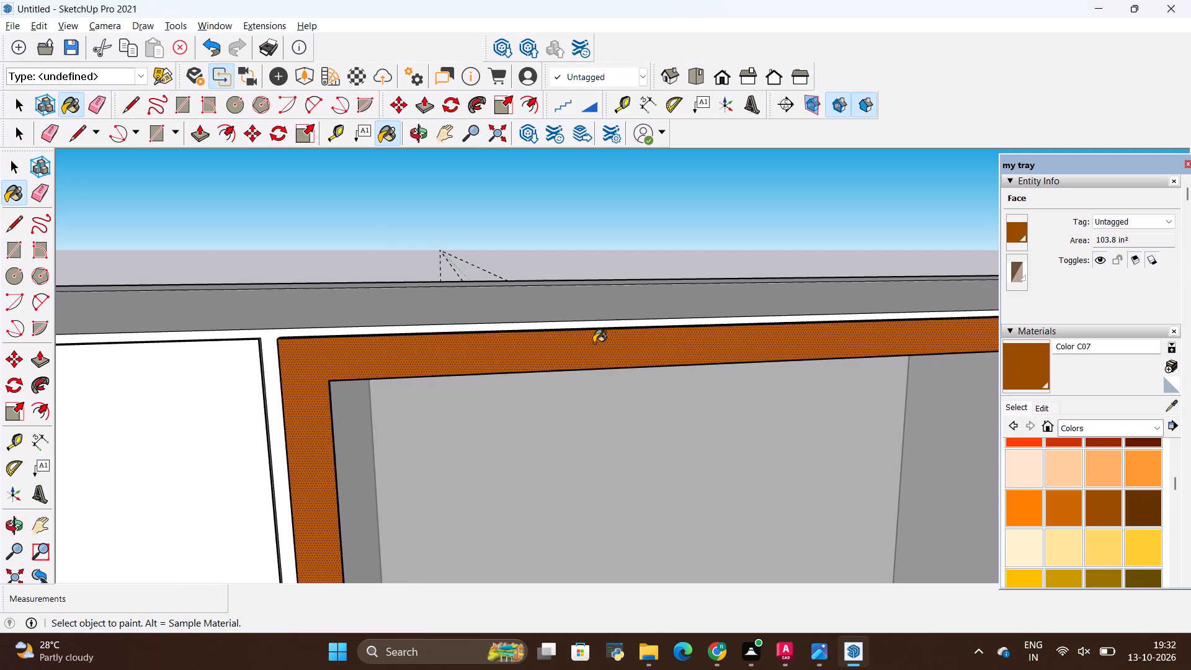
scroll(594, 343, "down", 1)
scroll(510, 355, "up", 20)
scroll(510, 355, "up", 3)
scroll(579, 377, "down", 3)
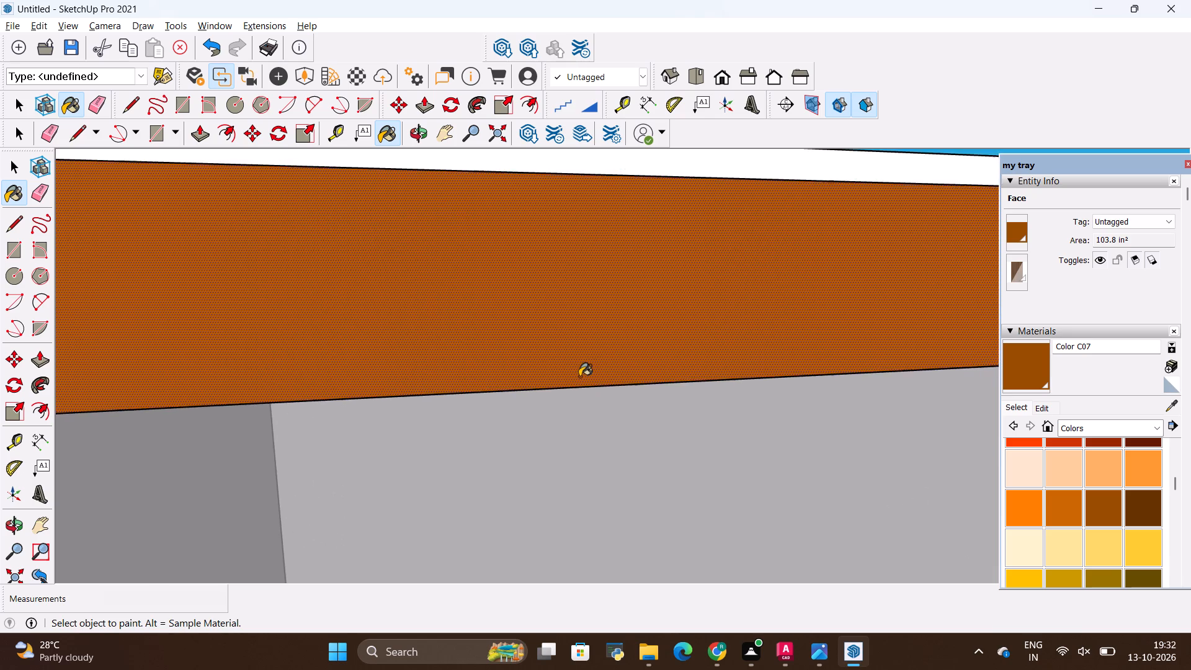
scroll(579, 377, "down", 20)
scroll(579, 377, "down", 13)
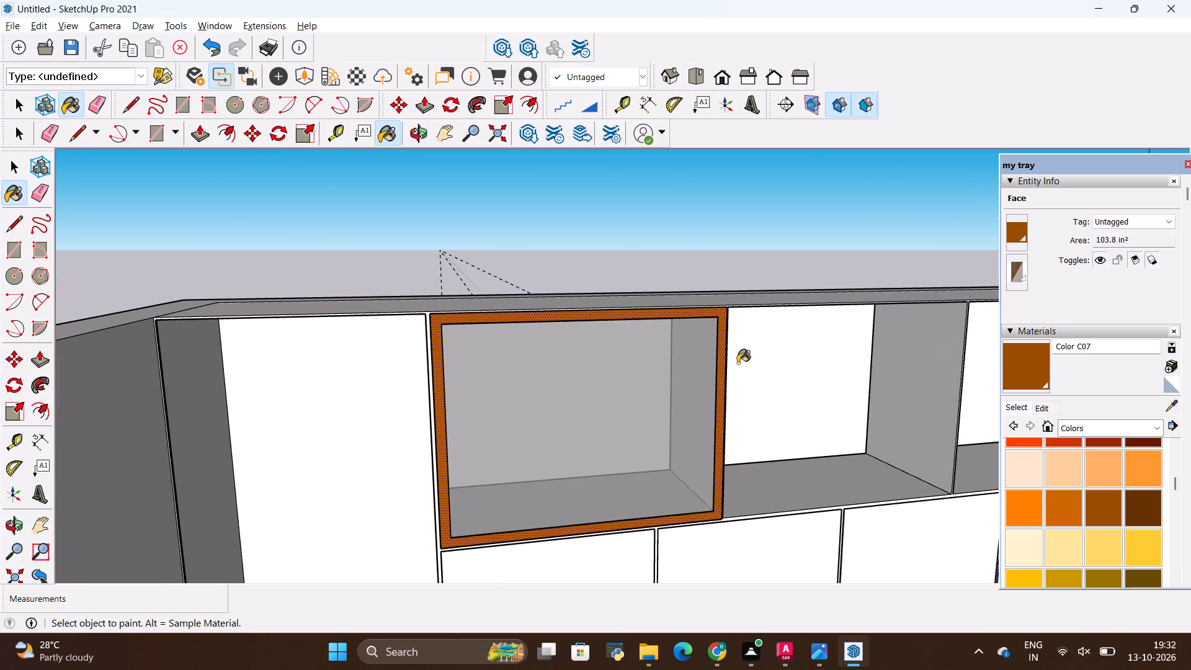
Paint the front face of the open upper cabinet's frame with the darker brown Color C08 and clear the selection.
middle_click_drag(738, 363, 661, 372)
left_click(1143, 510)
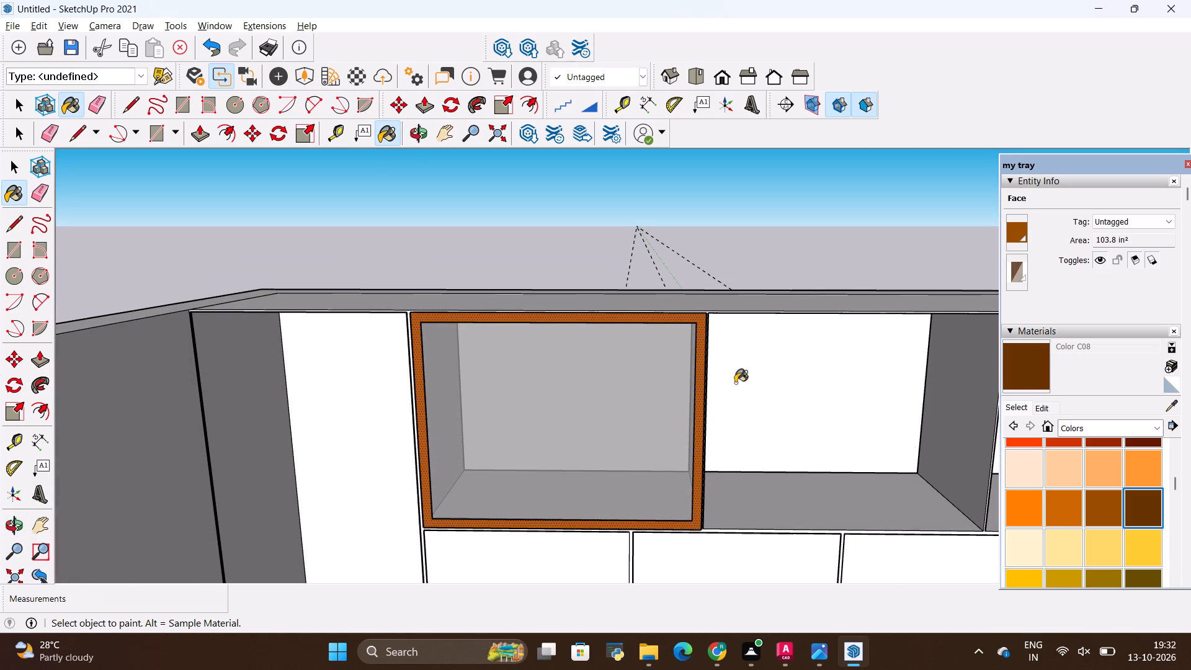
scroll(737, 383, "up", 10)
left_click(688, 258)
scroll(700, 259, "down", 2)
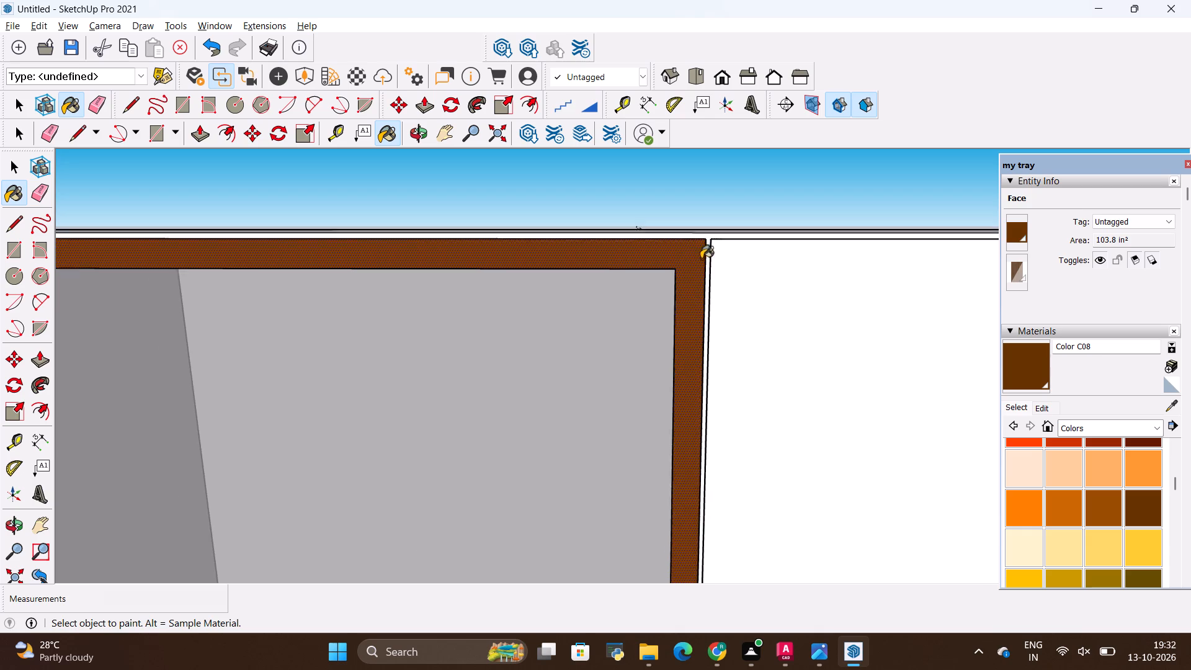
scroll(701, 259, "down", 2)
key("space")
left_click(691, 212)
Examine the brown frame and the neighbouring wall cabinets from several angles and distances.
scroll(666, 320, "up", 15)
middle_click_drag(691, 200, 714, 243)
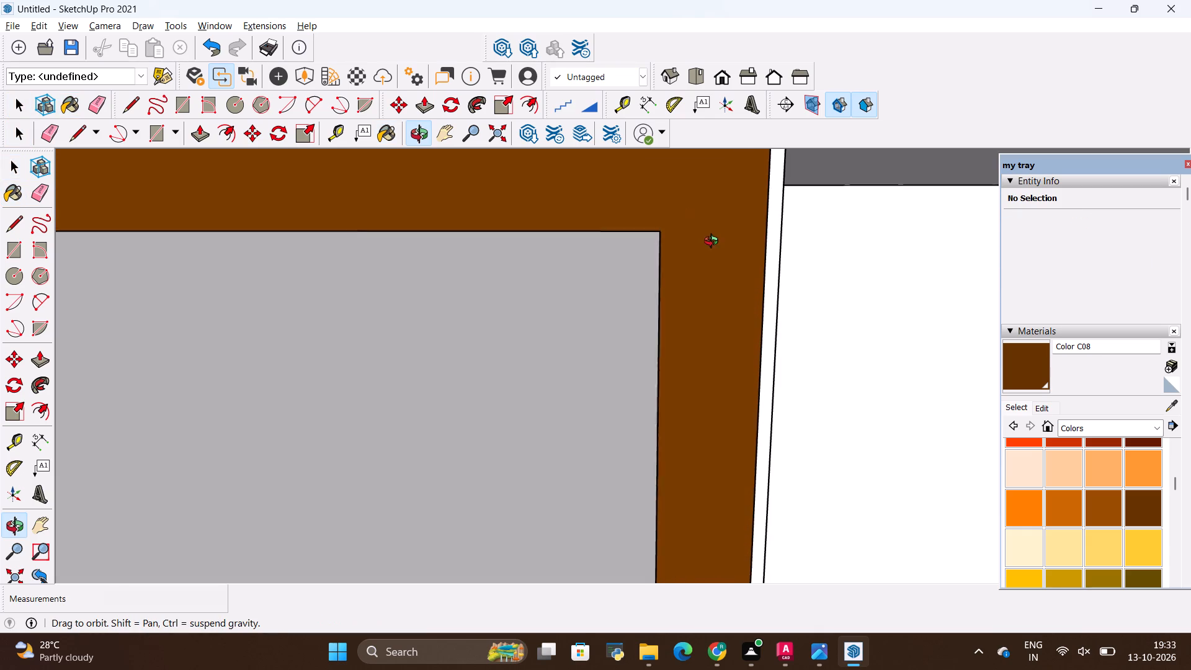
middle_click_drag(714, 243, 725, 249)
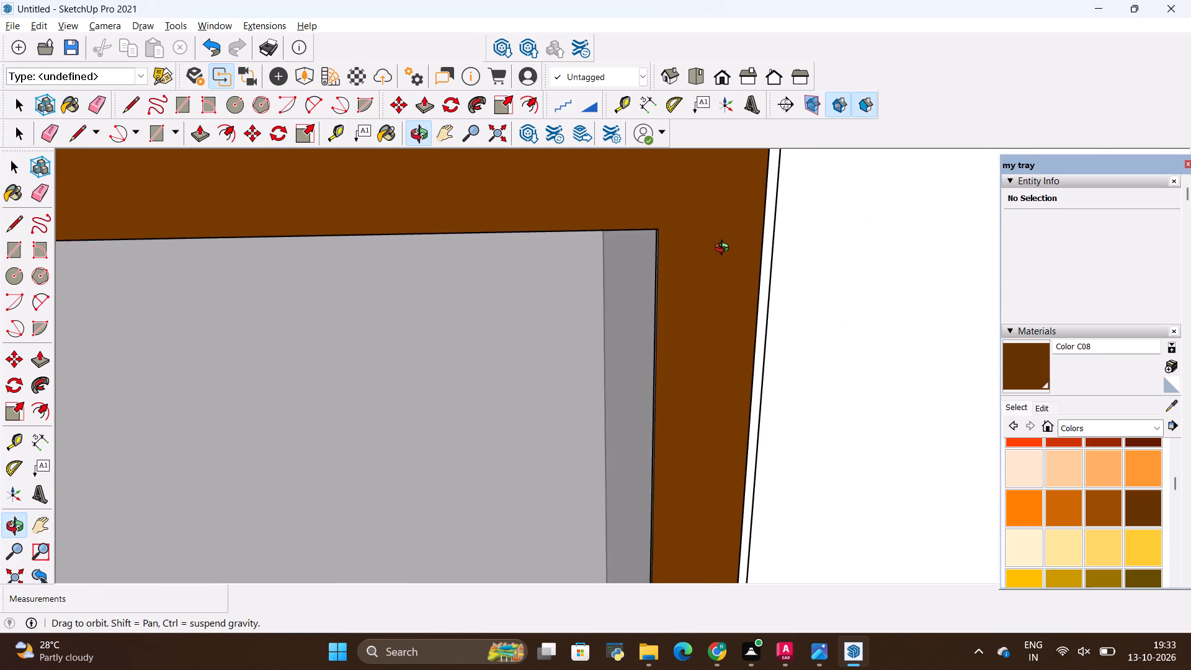
middle_click_drag(725, 249, 730, 249)
scroll(741, 247, "up", 1)
scroll(778, 228, "down", 17)
scroll(741, 269, "down", 9)
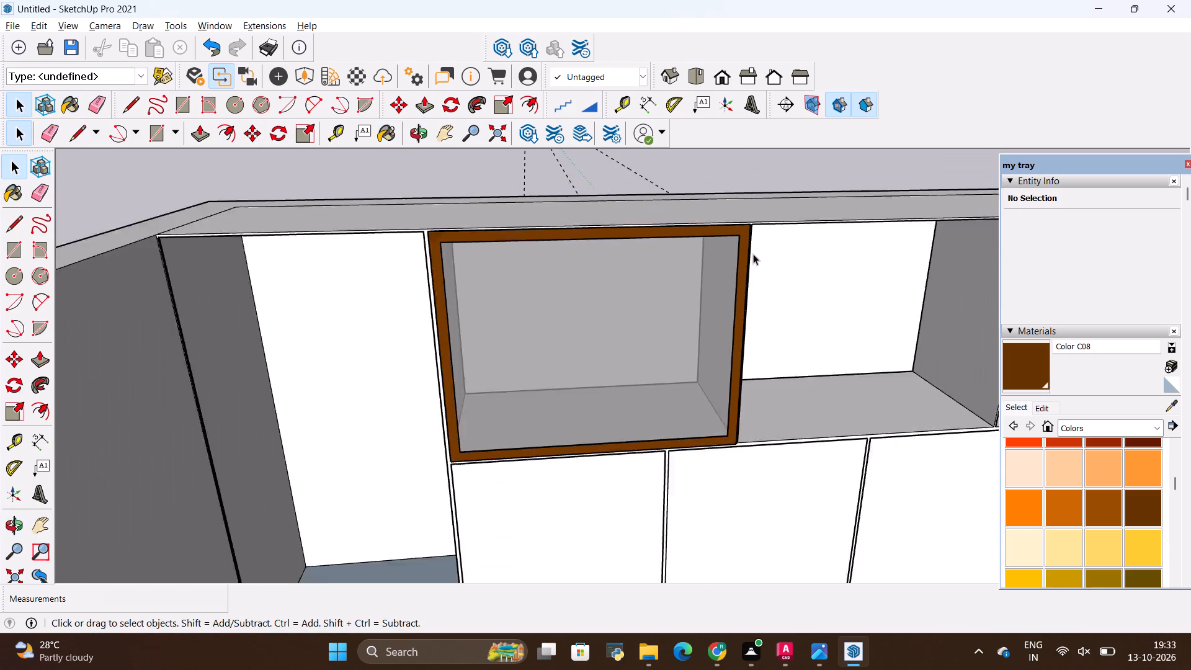
scroll(753, 254, "down", 2)
scroll(611, 282, "up", 8)
scroll(606, 319, "down", 1)
middle_click_drag(698, 382, 677, 326)
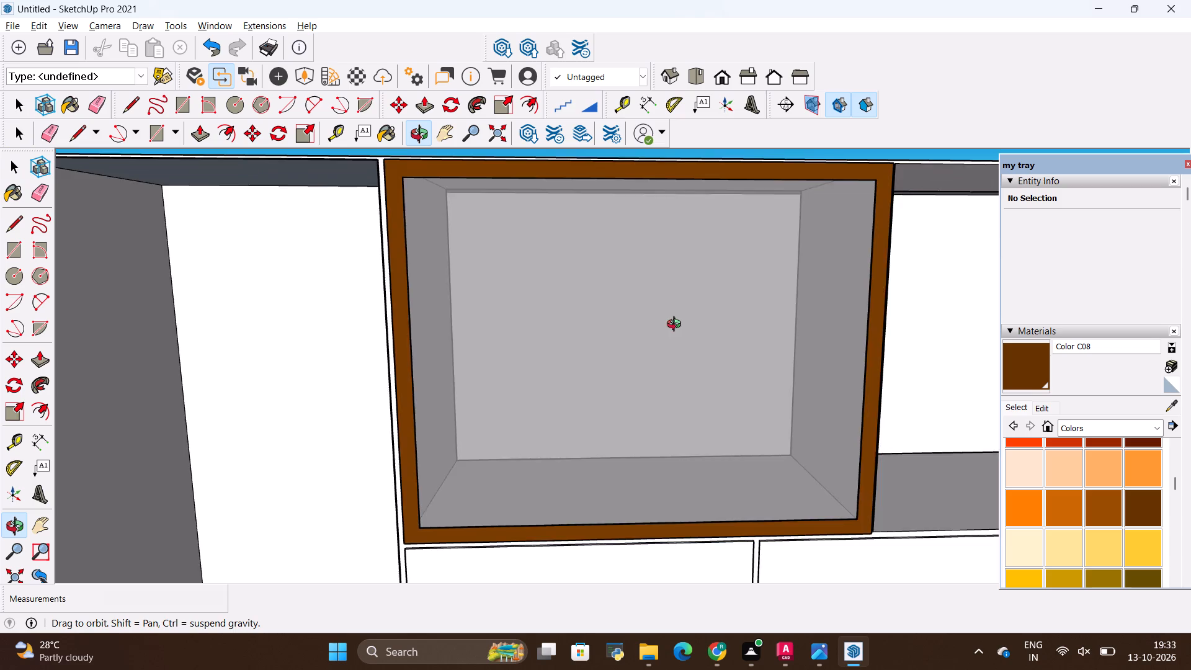
middle_click_drag(677, 326, 653, 329)
scroll(654, 308, "down", 8)
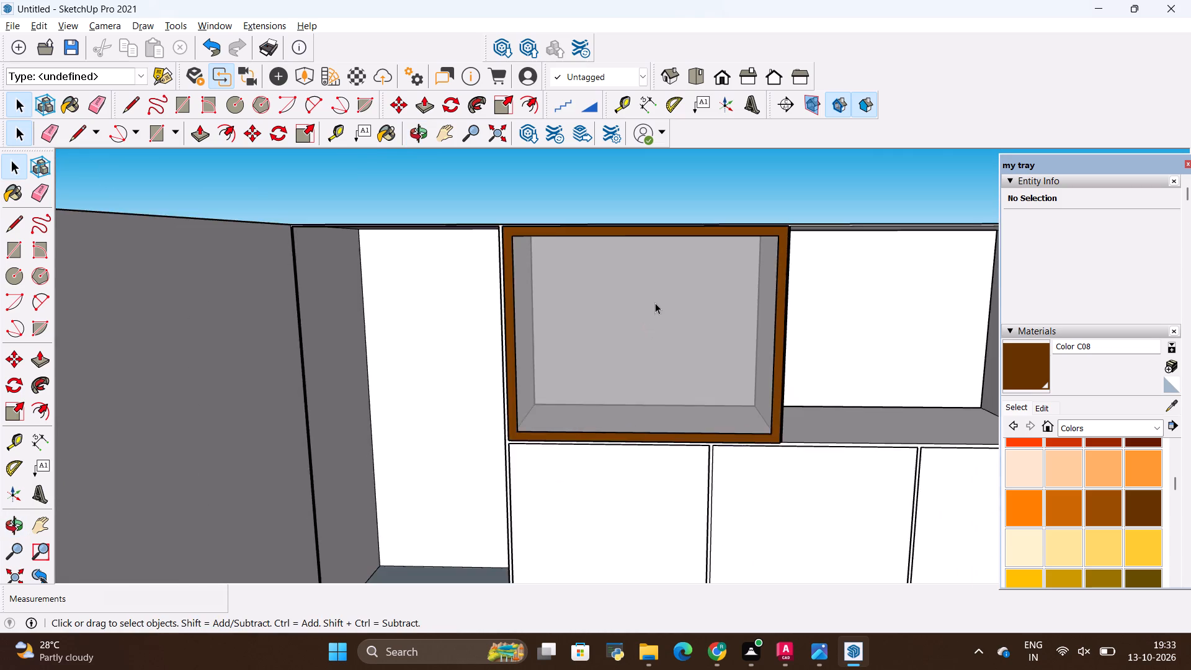
scroll(655, 303, "down", 4)
scroll(680, 293, "up", 6)
middle_click_drag(700, 303, 724, 402)
scroll(702, 324, "down", 2)
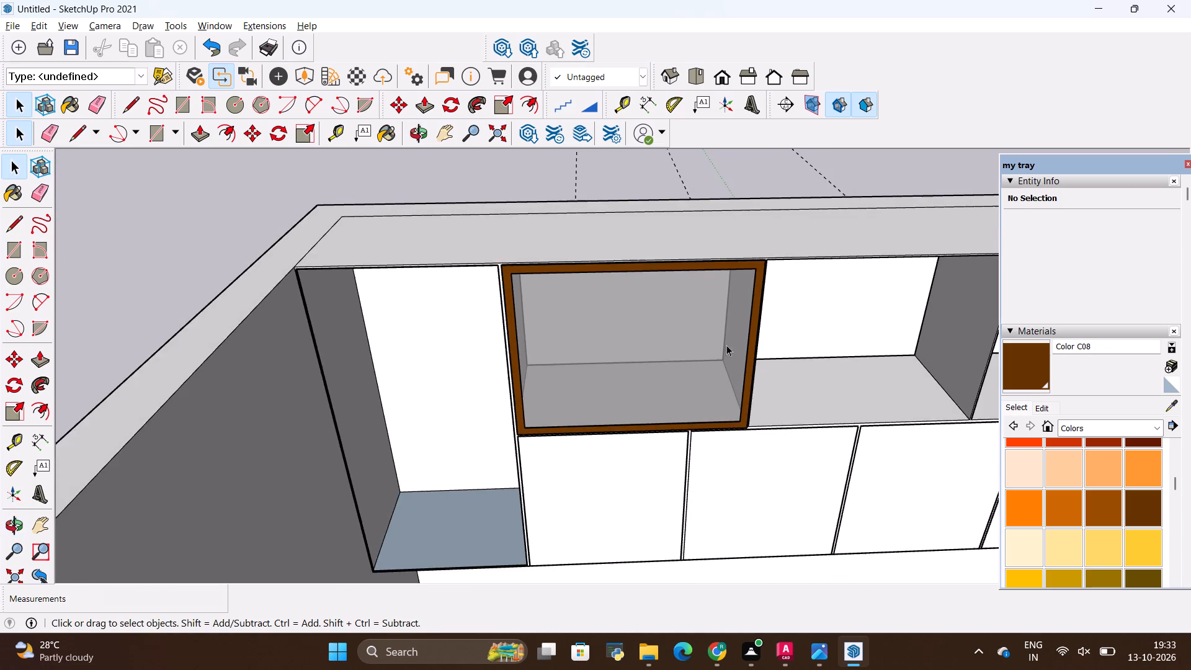
scroll(736, 365, "down", 4)
scroll(764, 411, "up", 3)
scroll(756, 463, "up", 3)
scroll(662, 380, "down", 8)
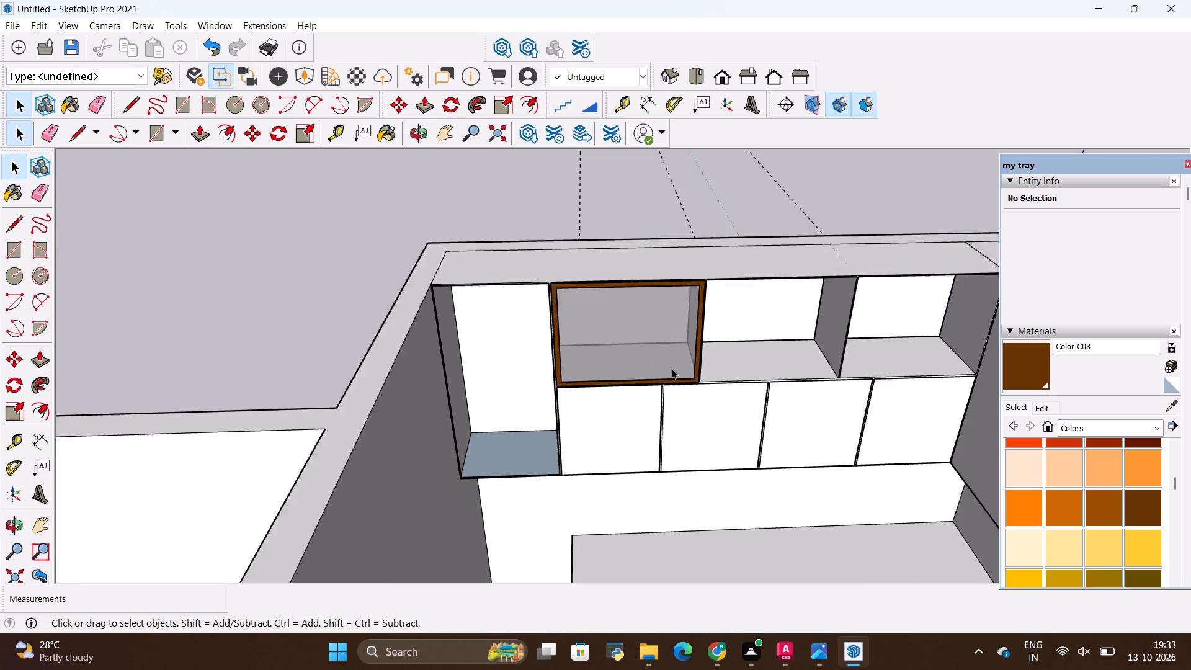
scroll(672, 368, "down", 2)
scroll(632, 283, "up", 12)
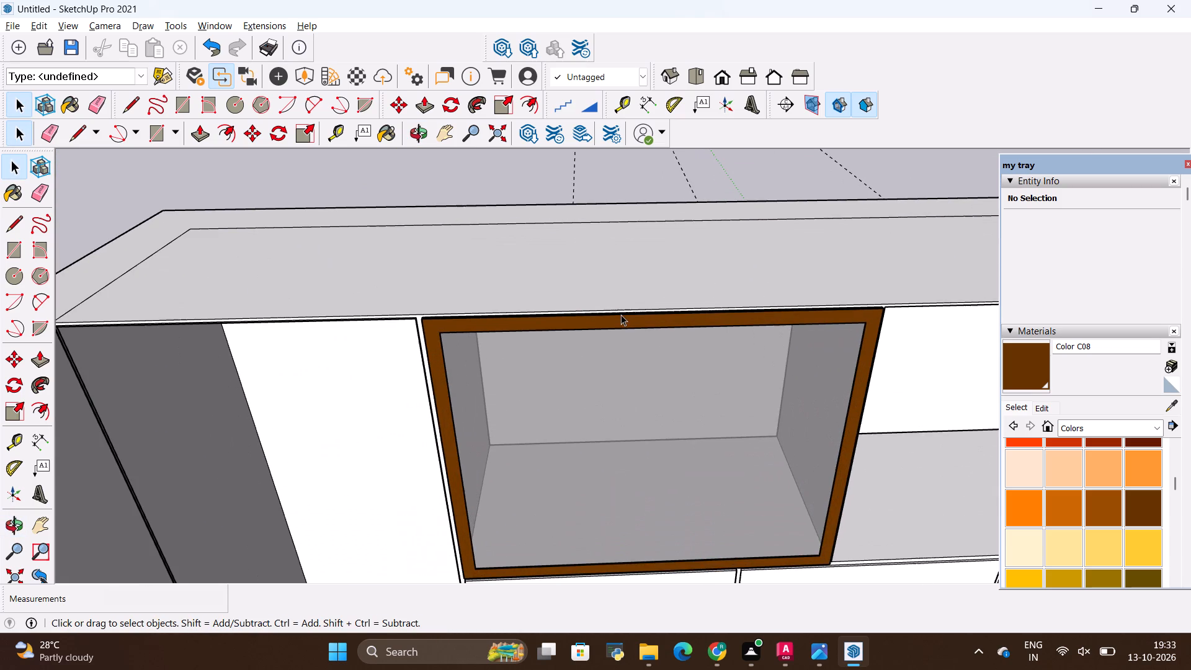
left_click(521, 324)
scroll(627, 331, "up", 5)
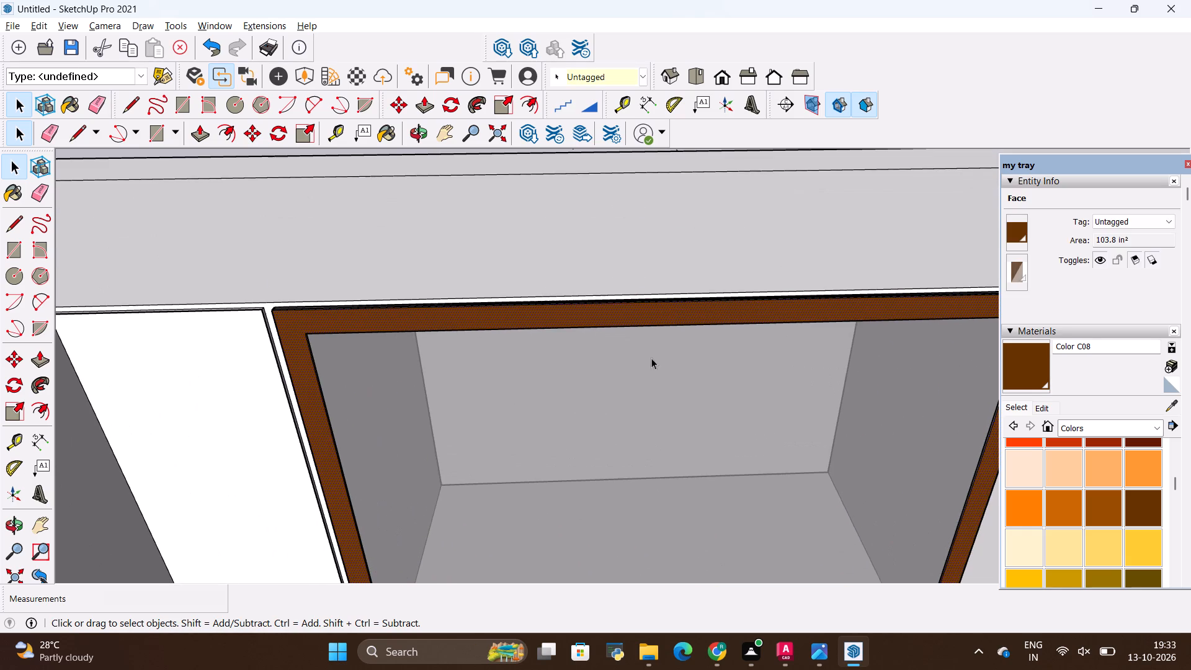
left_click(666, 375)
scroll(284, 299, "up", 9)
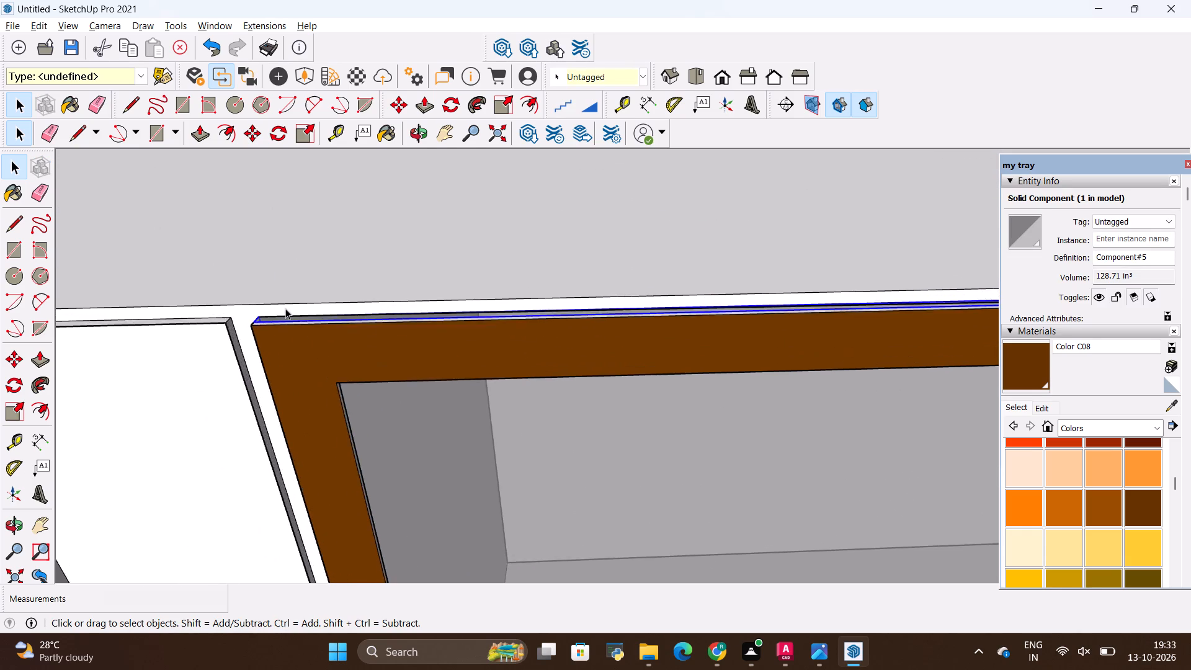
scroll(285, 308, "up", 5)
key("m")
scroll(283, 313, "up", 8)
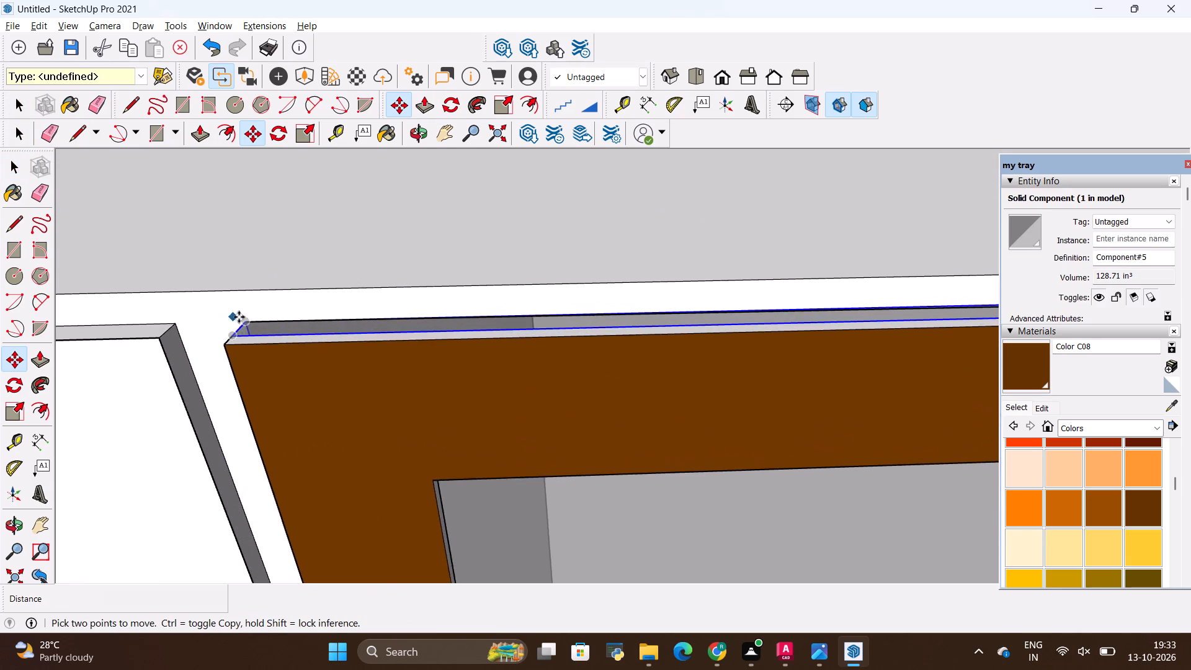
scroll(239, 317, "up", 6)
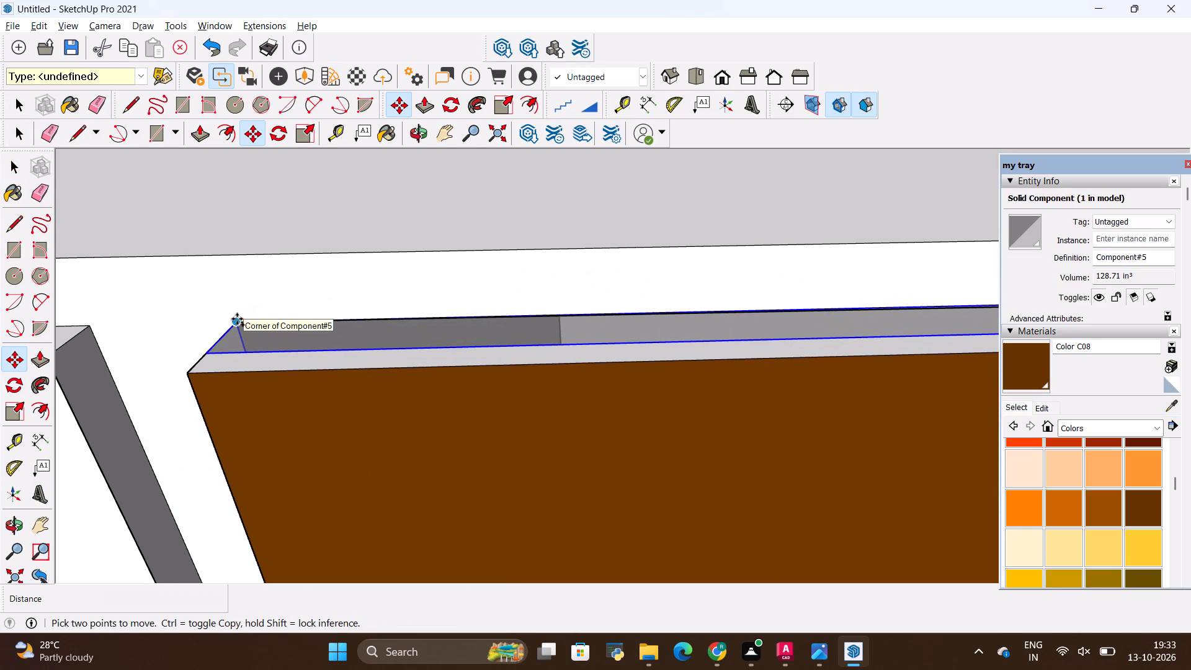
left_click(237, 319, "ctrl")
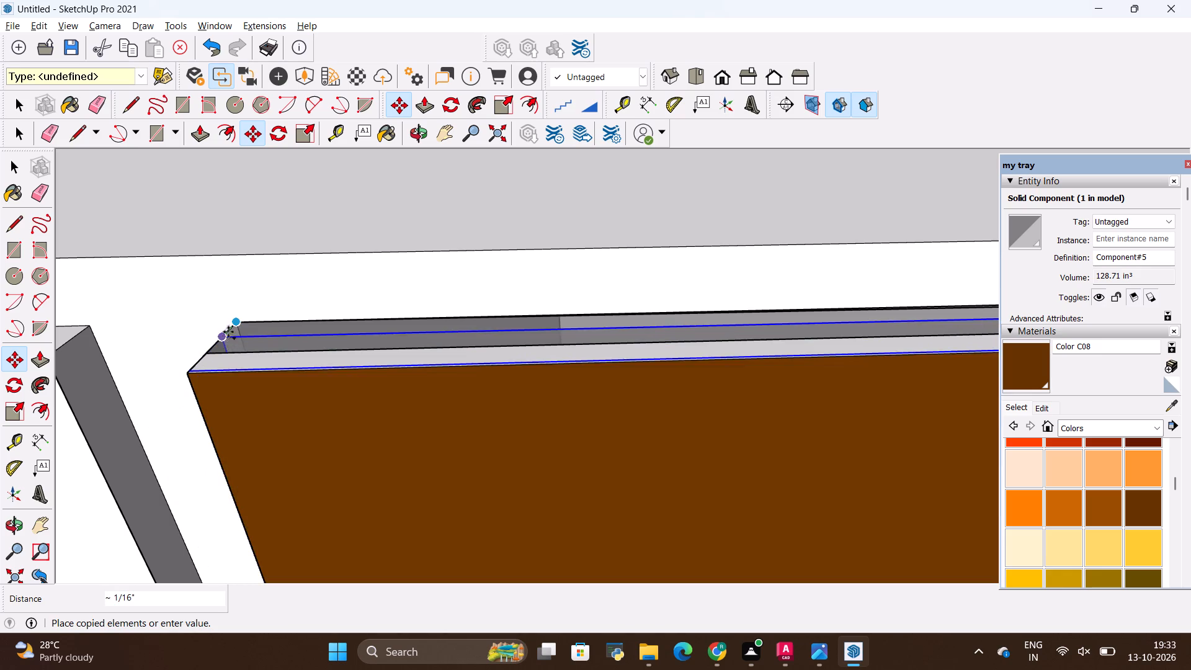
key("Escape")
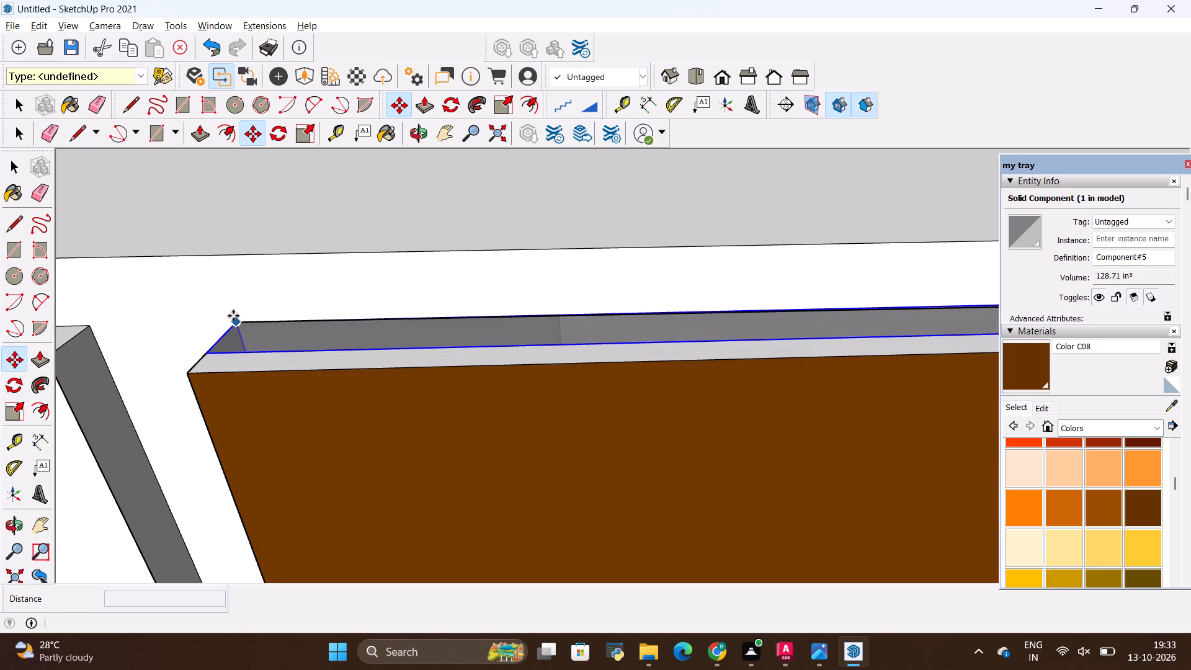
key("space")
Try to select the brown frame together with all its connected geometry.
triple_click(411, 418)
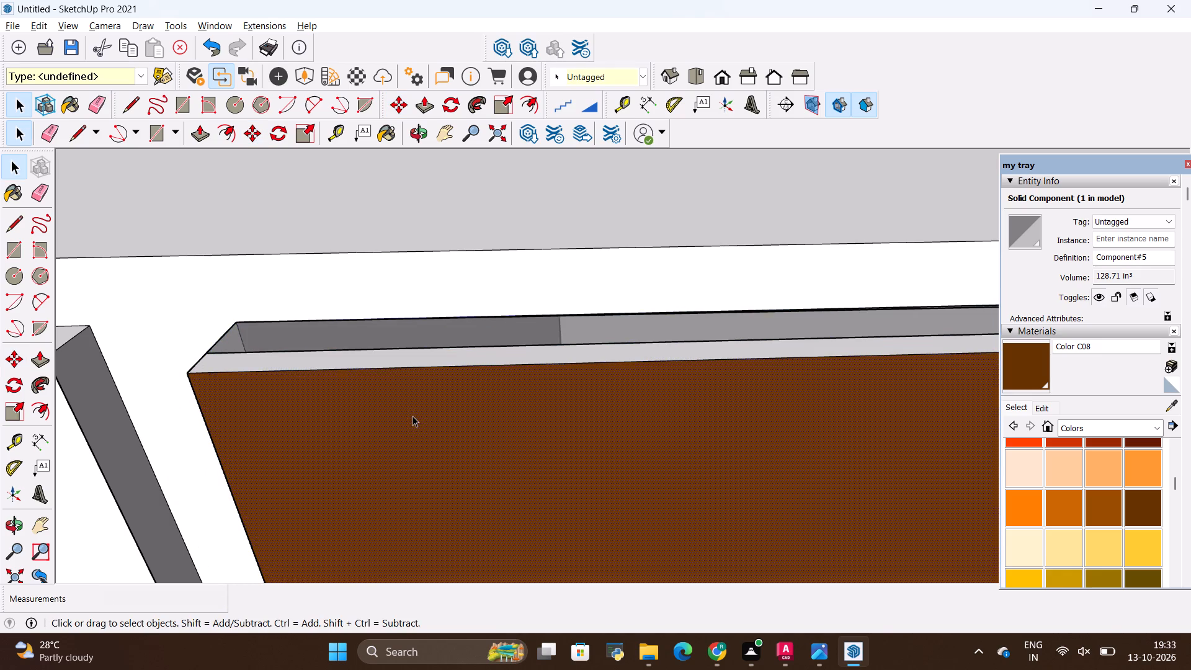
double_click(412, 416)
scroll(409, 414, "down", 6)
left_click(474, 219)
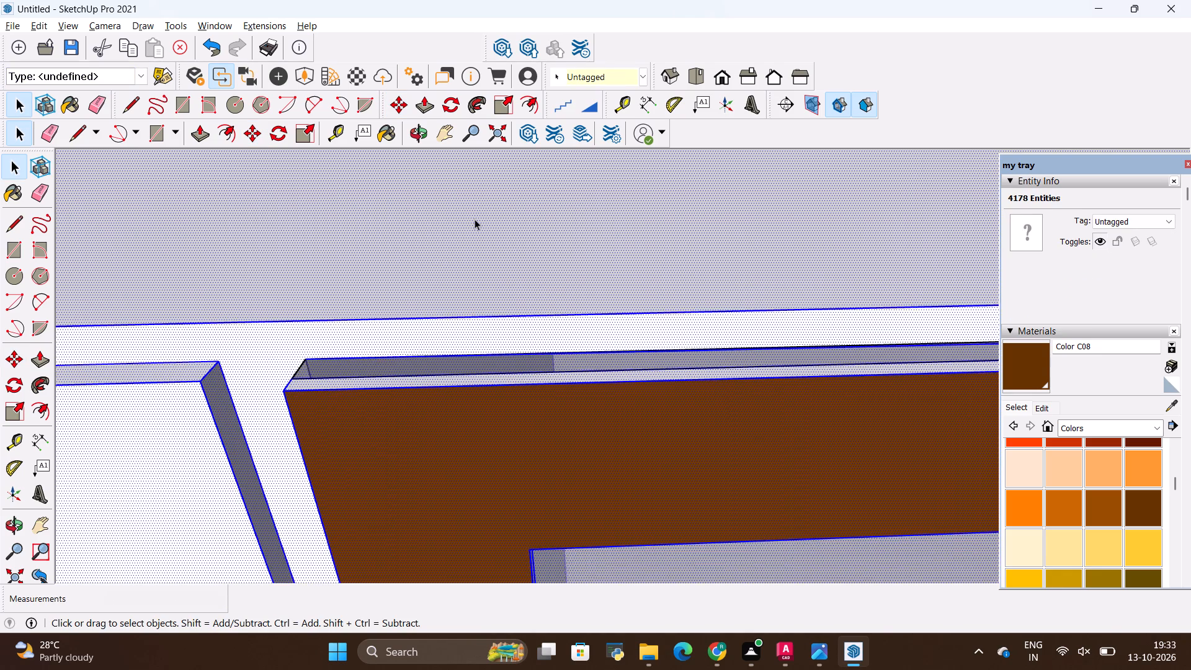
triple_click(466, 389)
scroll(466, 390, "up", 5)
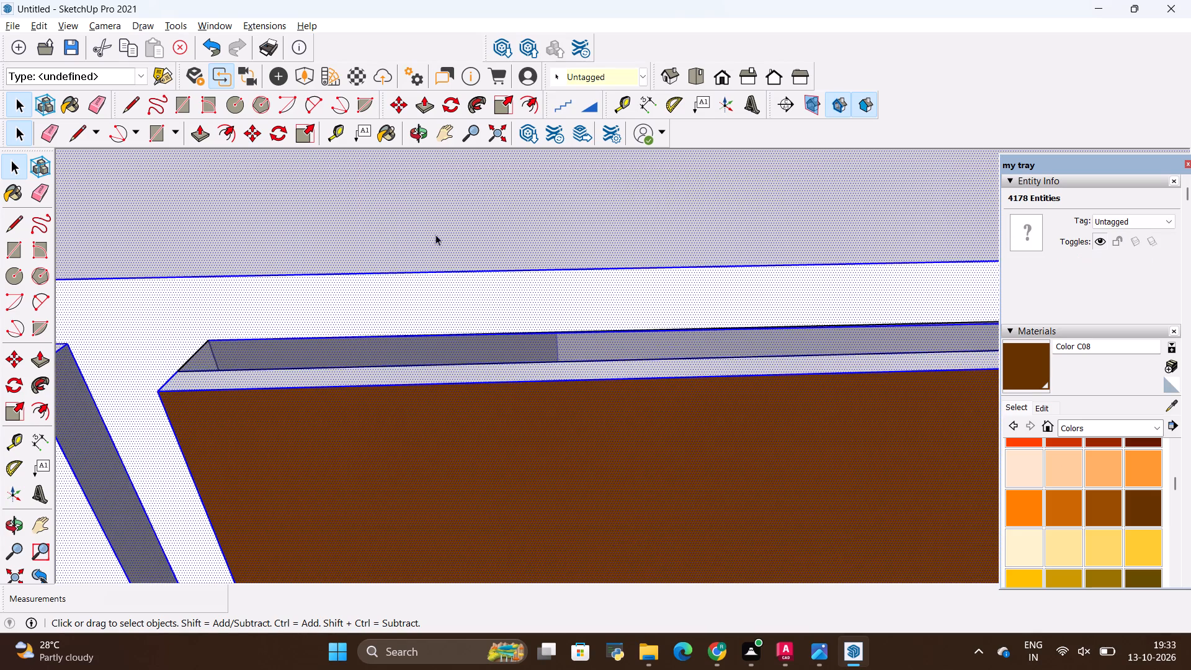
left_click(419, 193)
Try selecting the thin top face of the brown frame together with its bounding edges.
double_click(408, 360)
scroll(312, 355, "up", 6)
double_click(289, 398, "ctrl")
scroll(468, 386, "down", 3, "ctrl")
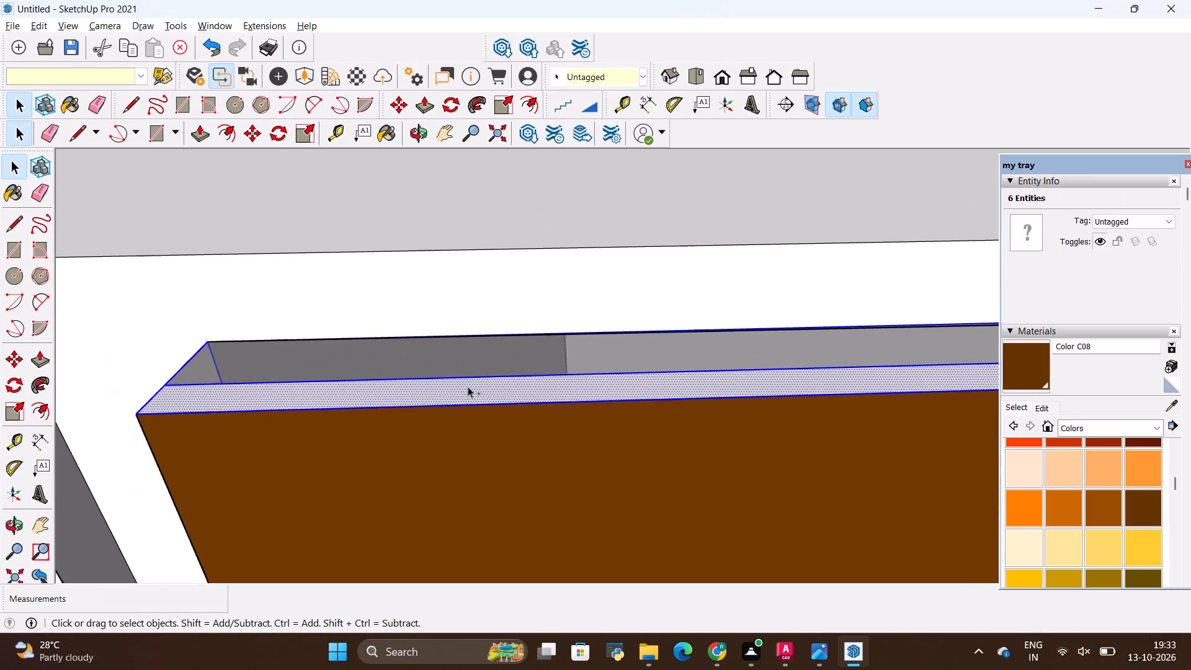
Examine the brown frame's top and side edges and the neighbouring wall cabinets from several angles and distances.
scroll(468, 386, "down", 1, "ctrl")
middle_click_drag(378, 401, 738, 375, "ctrl")
scroll(701, 382, "down", 3)
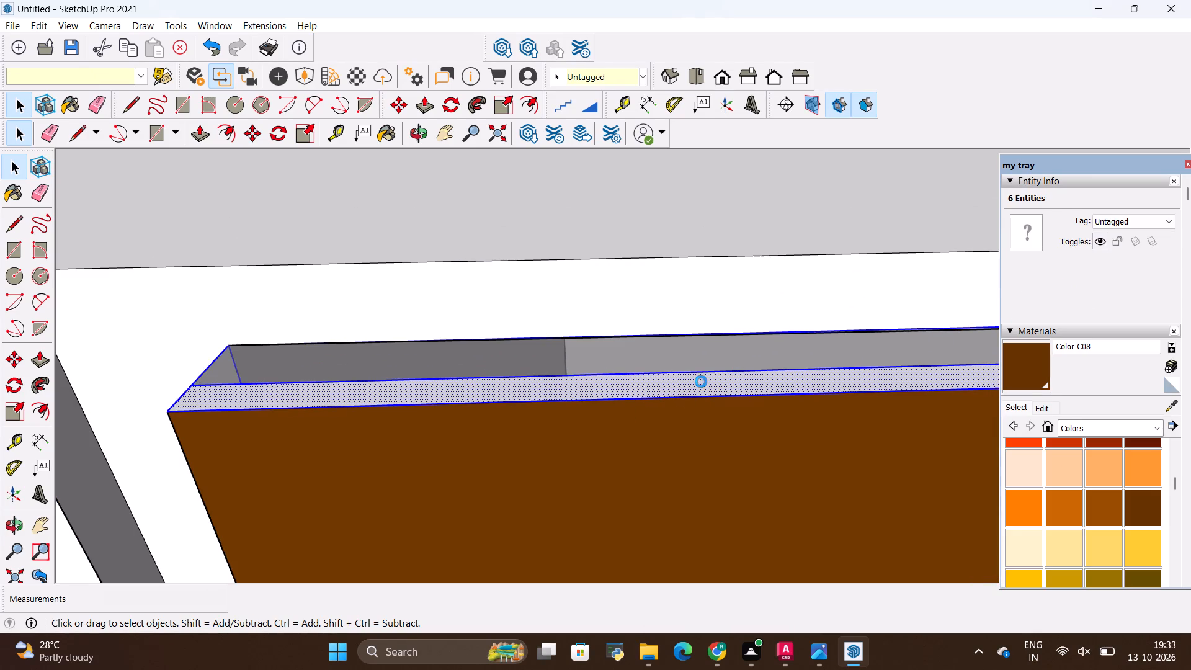
scroll(701, 382, "down", 1)
scroll(574, 436, "down", 3)
scroll(496, 452, "down", 10)
scroll(413, 433, "down", 17)
scroll(460, 401, "down", 6)
scroll(569, 388, "down", 18)
scroll(537, 373, "down", 16)
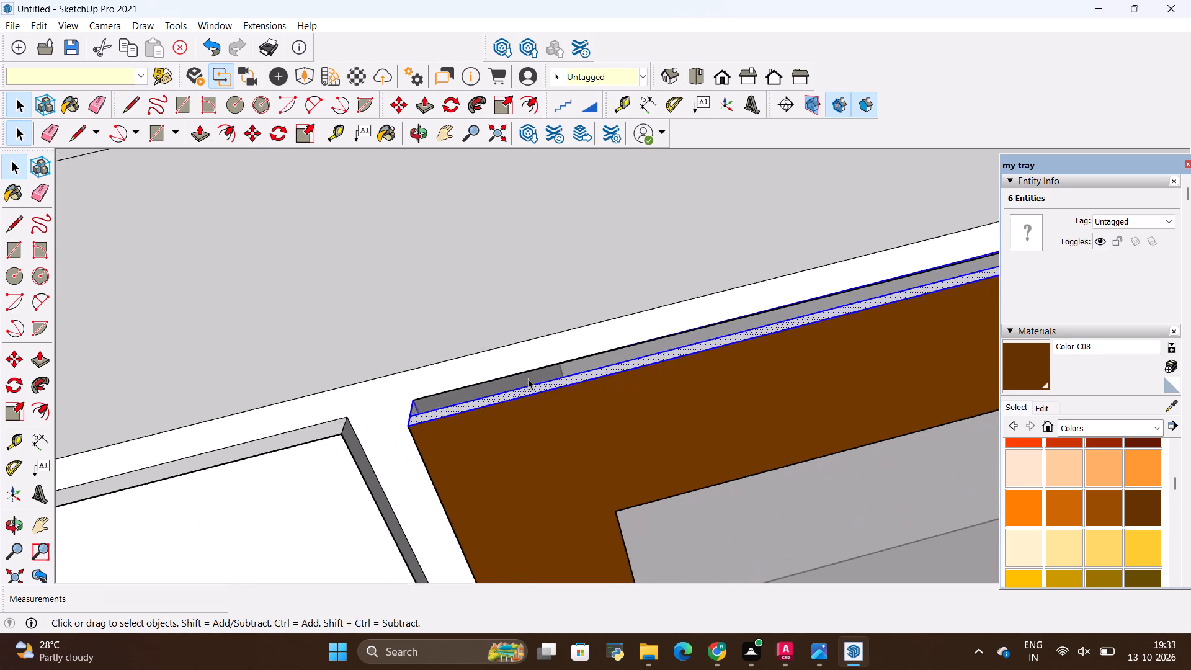
scroll(528, 378, "down", 4)
middle_click_drag(489, 422, 850, 385)
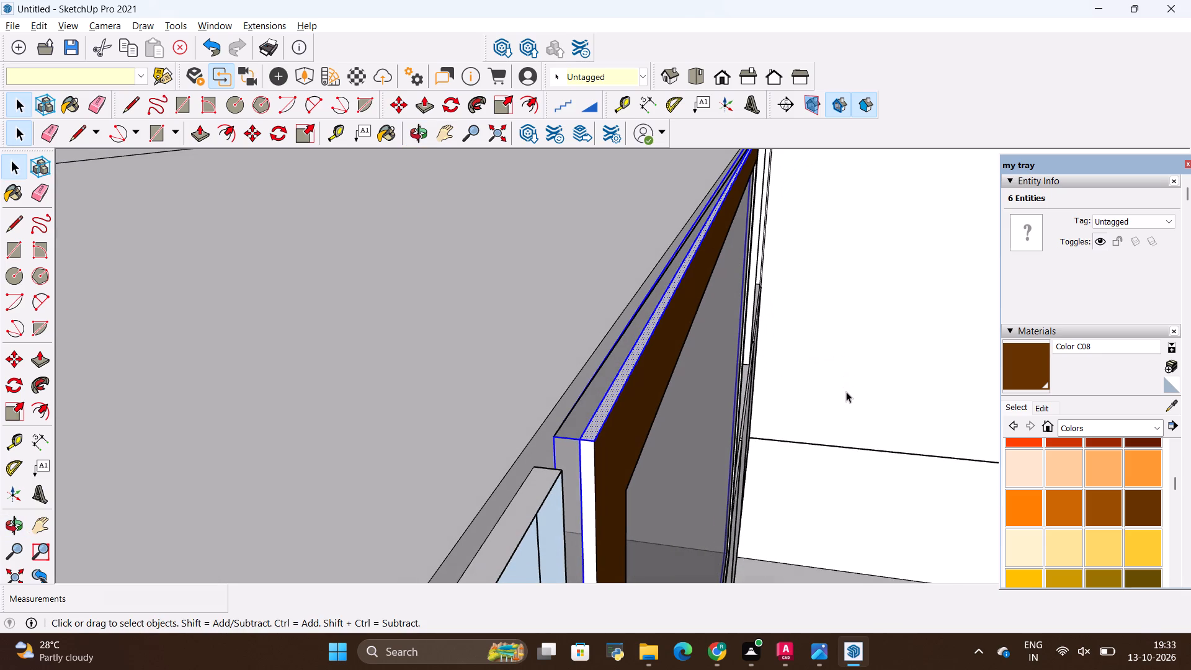
middle_click_drag(713, 404, 648, 395)
middle_click(648, 395)
middle_click_drag(648, 395, 697, 302)
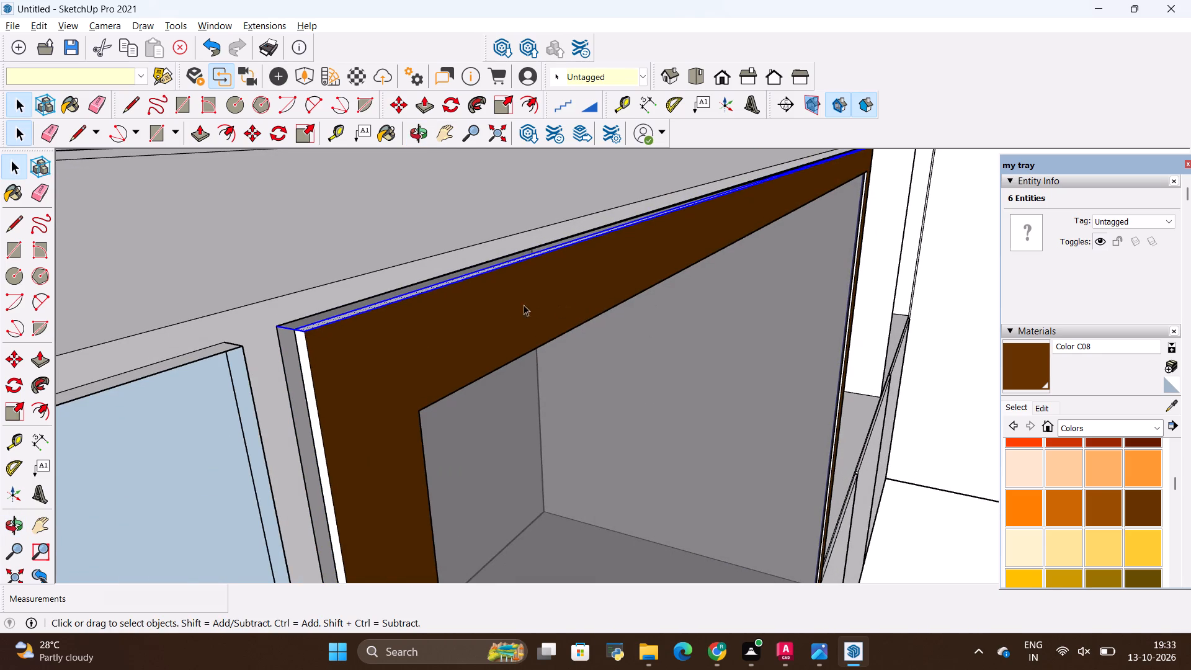
scroll(453, 301, "down", 12)
scroll(475, 277, "down", 13)
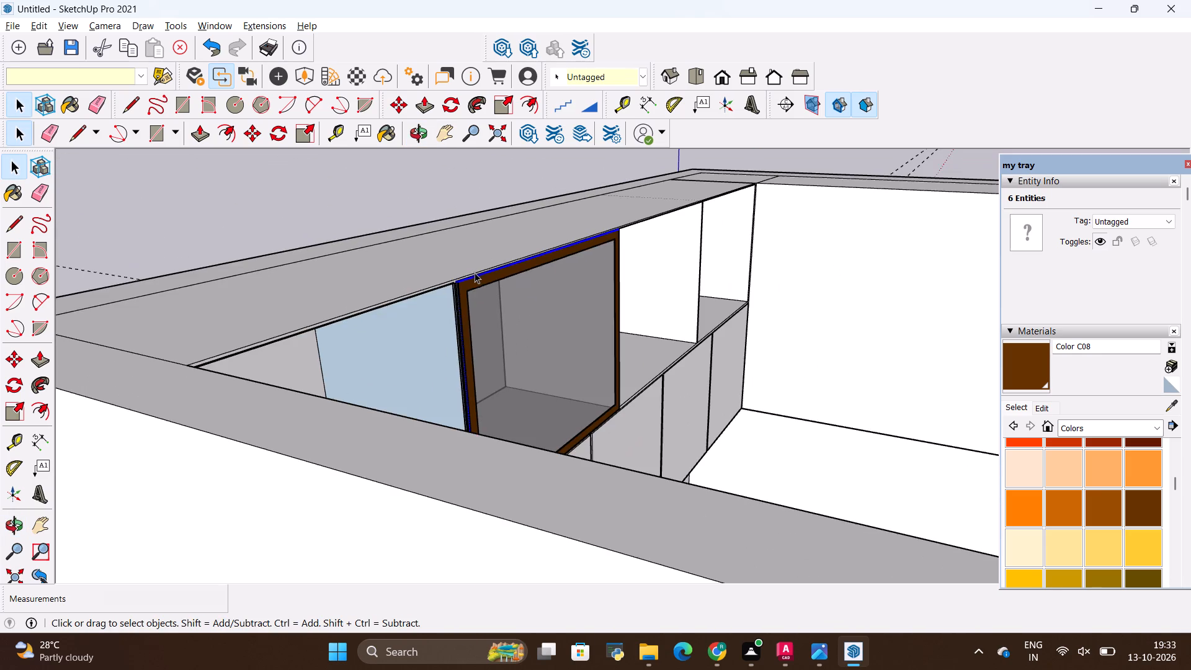
scroll(580, 375, "up", 6)
scroll(547, 367, "down", 5)
scroll(483, 243, "up", 6)
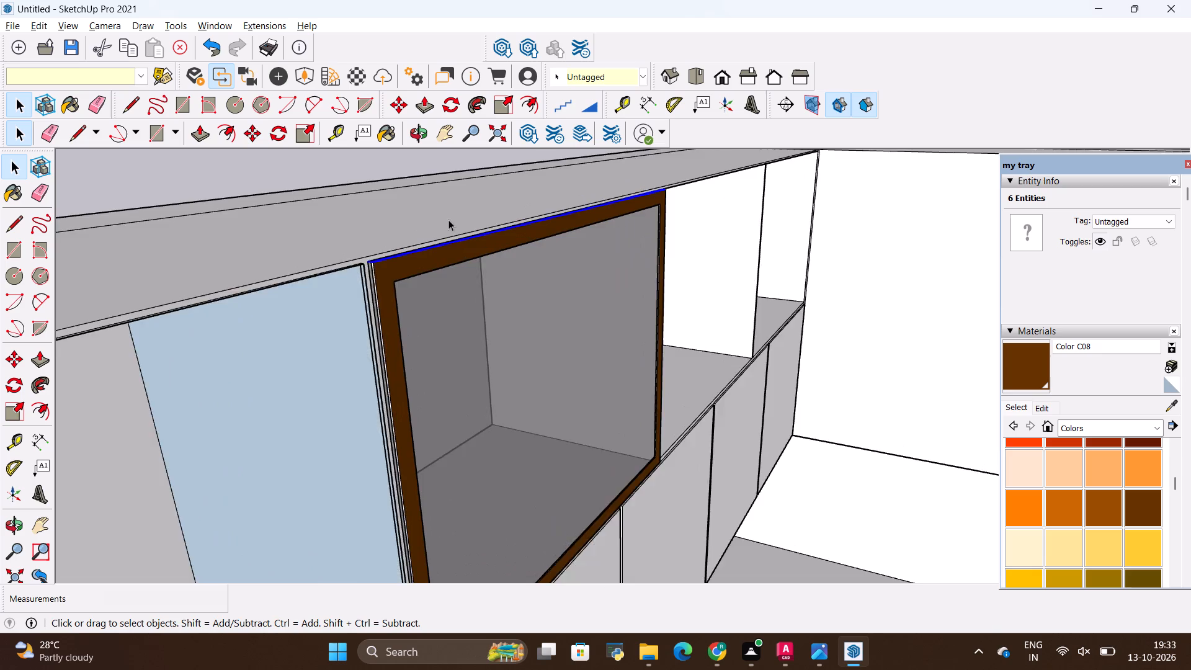
scroll(448, 220, "up", 7)
scroll(469, 258, "down", 6)
middle_click_drag(546, 279, 450, 312)
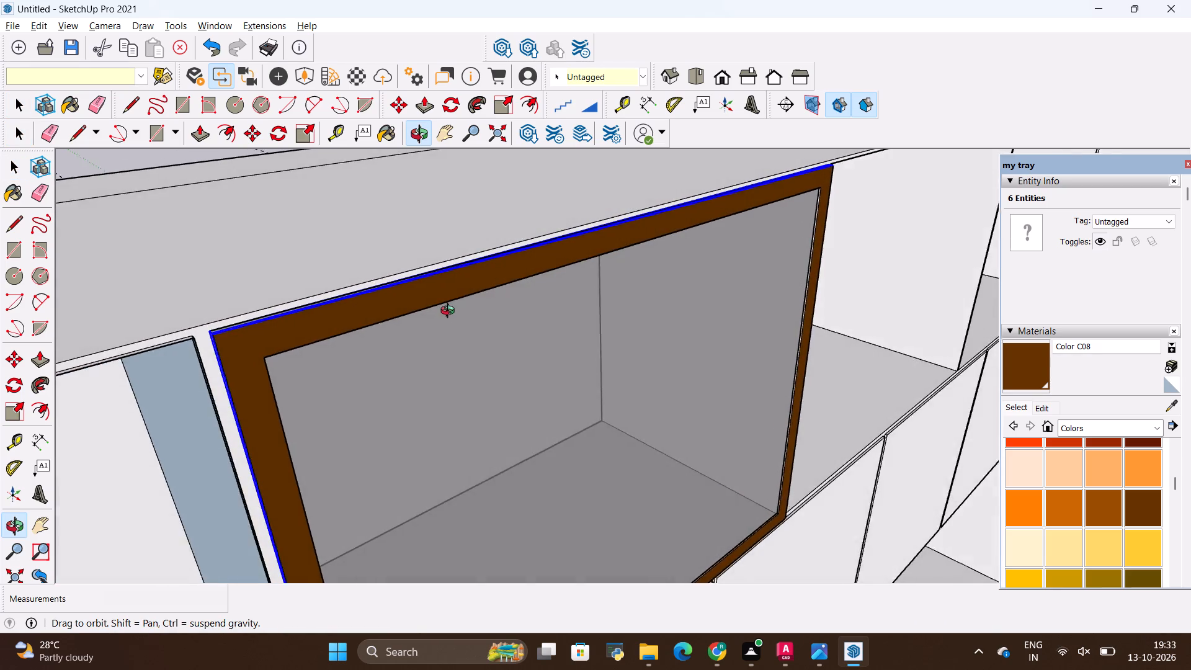
middle_click_drag(450, 312, 413, 305)
scroll(357, 274, "up", 4)
scroll(357, 274, "down", 6)
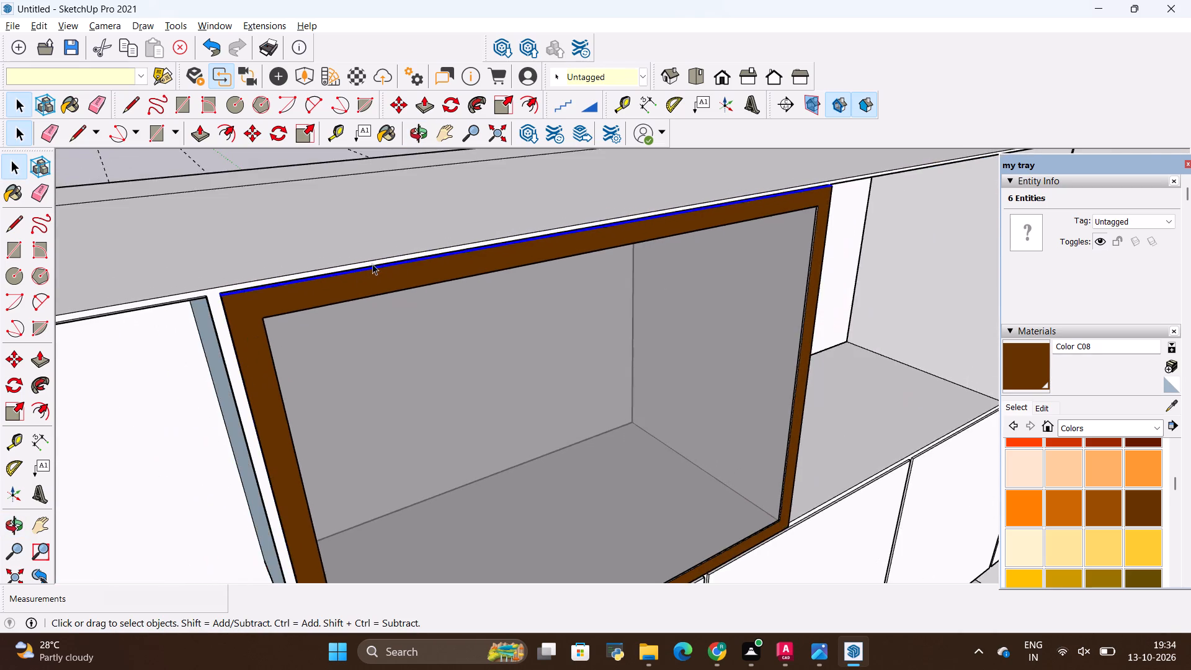
scroll(375, 262, "down", 6)
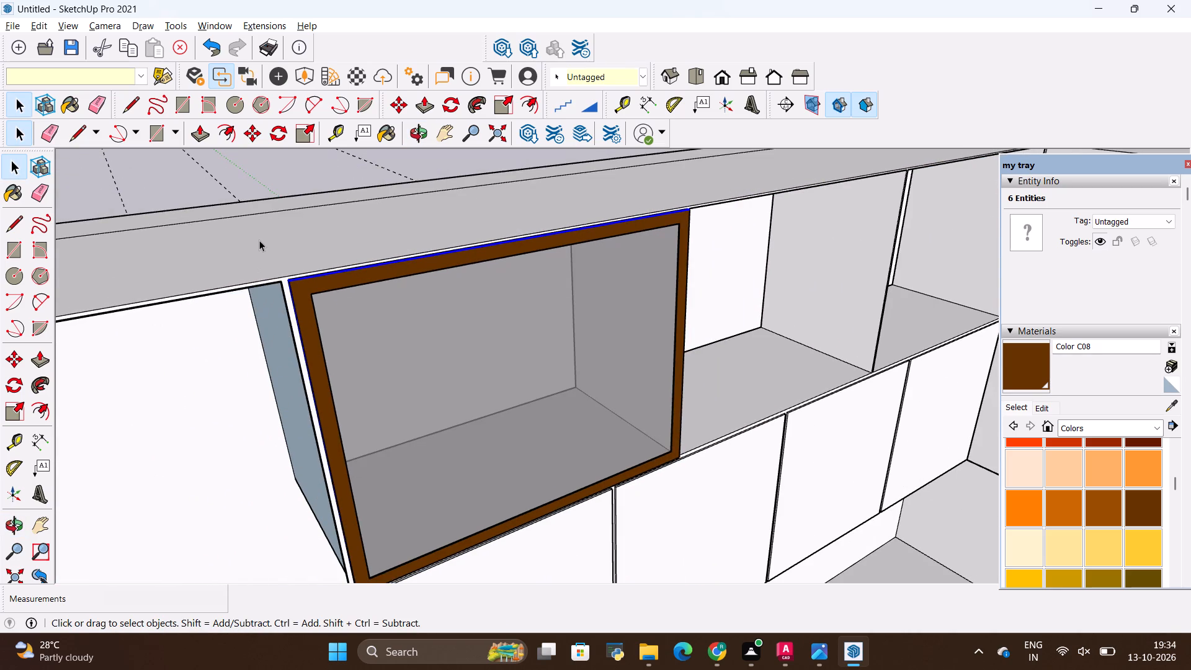
Group the frame's brown front face and its edges with the thin white top face and the backing component behind it.
left_click(261, 237)
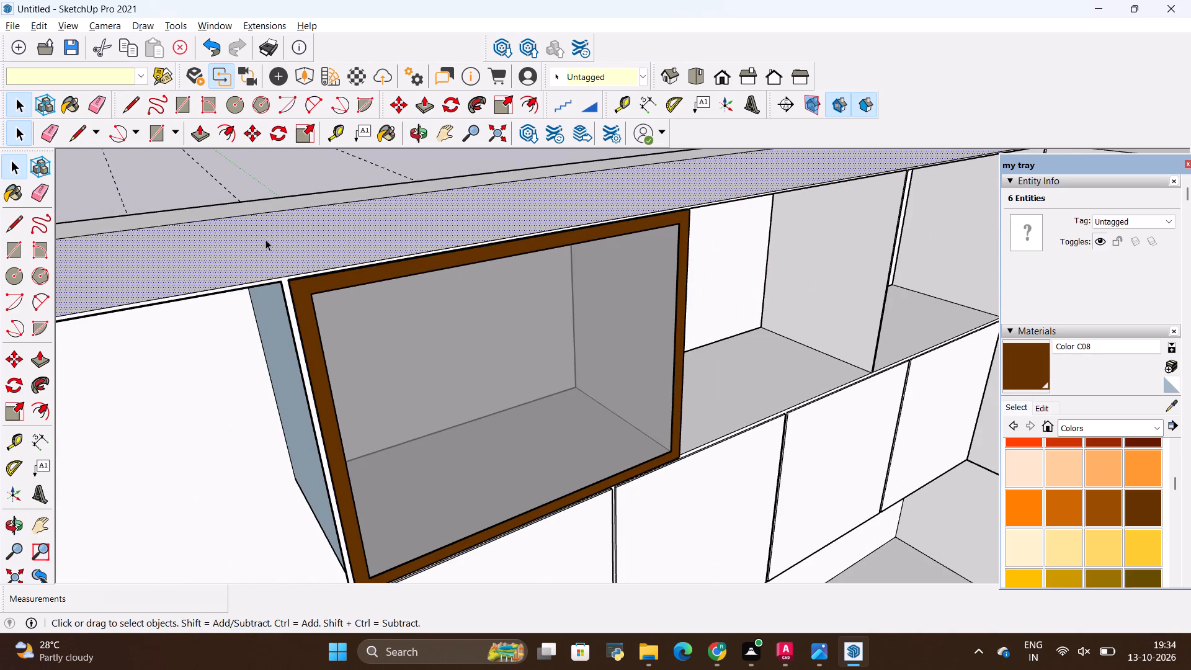
scroll(321, 284, "up", 13)
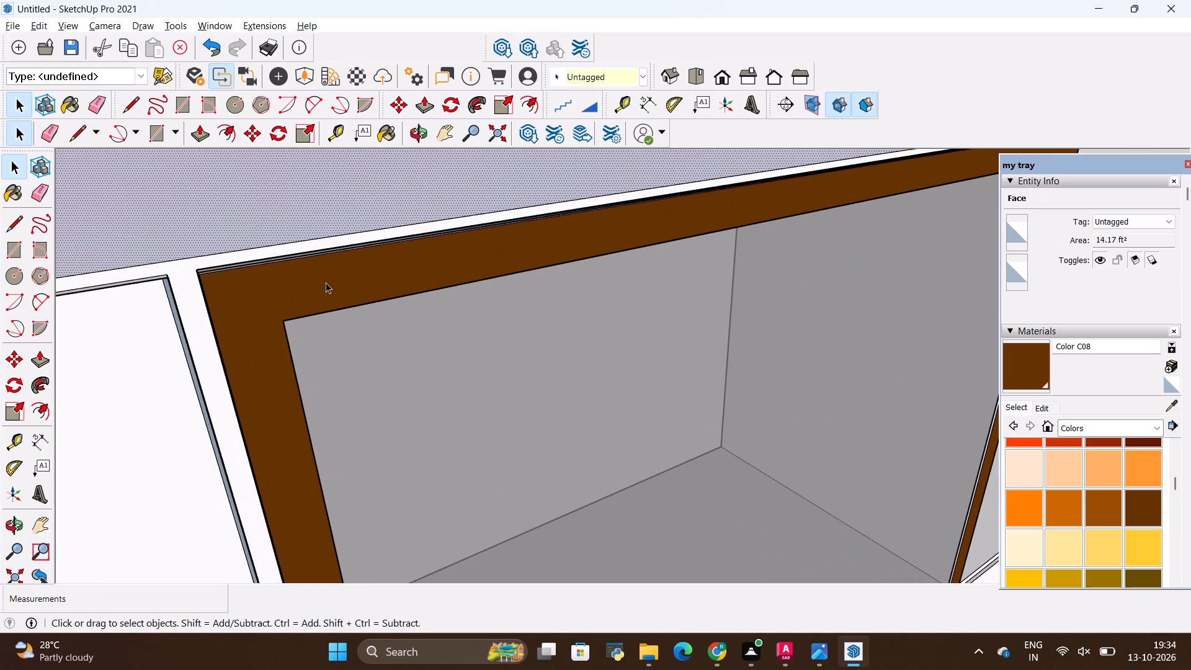
scroll(323, 265, "up", 5)
scroll(370, 257, "down", 5)
middle_click_drag(524, 243, 524, 278)
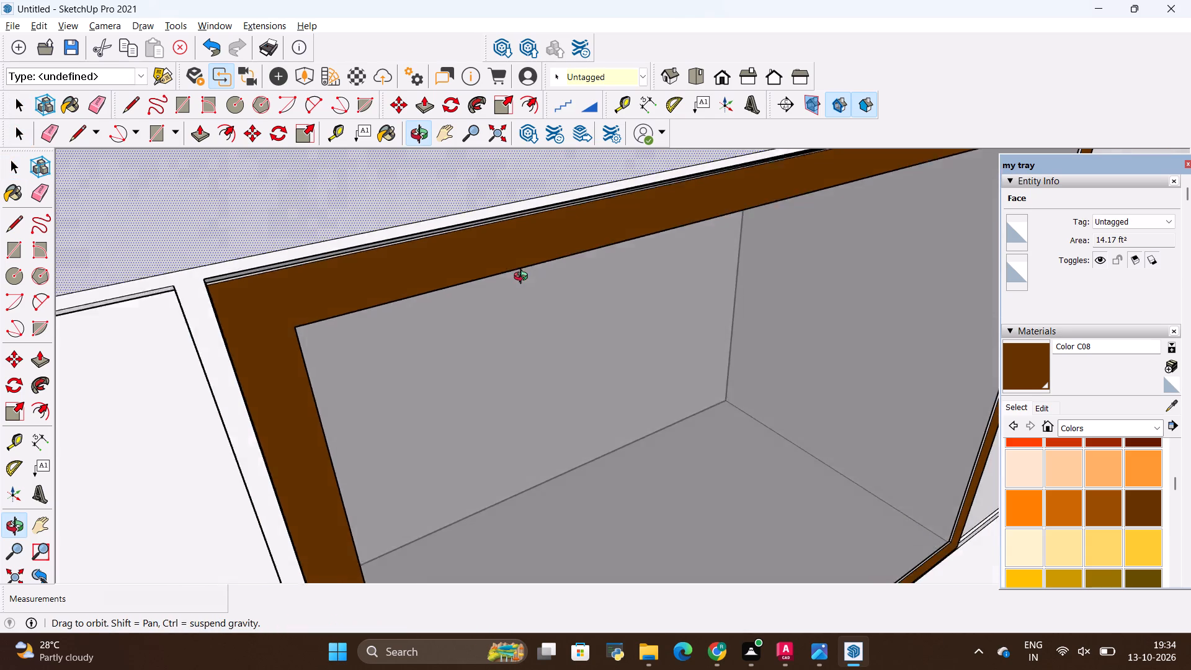
middle_click_drag(524, 278, 529, 433)
double_click(414, 289)
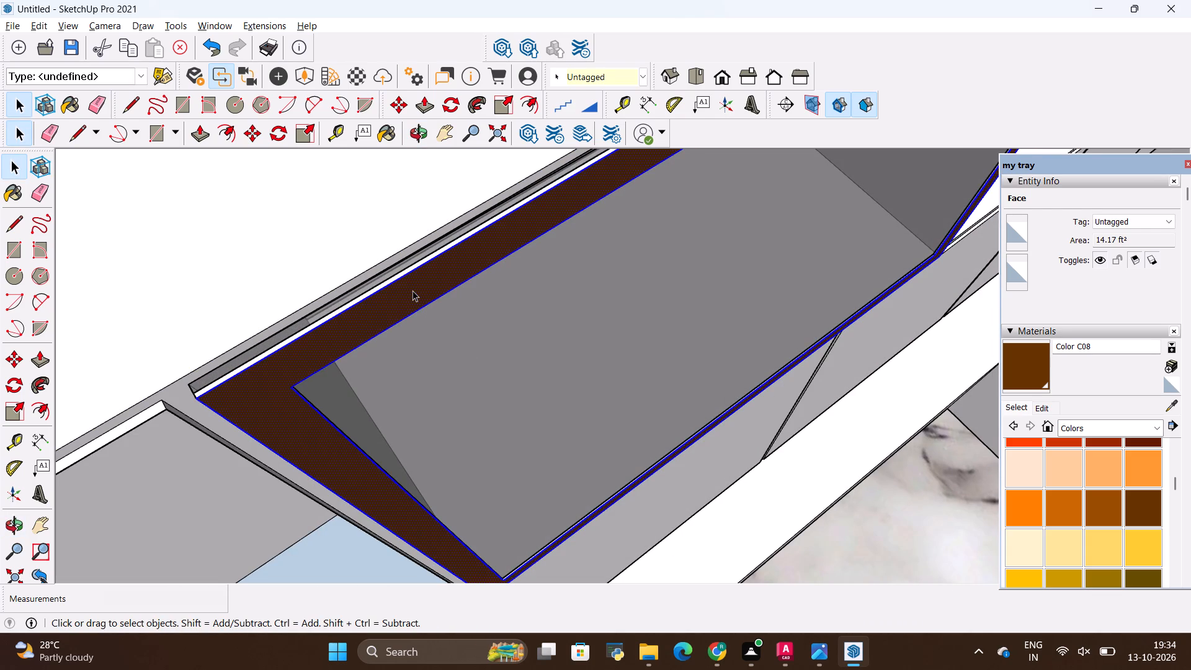
scroll(377, 290, "up", 19)
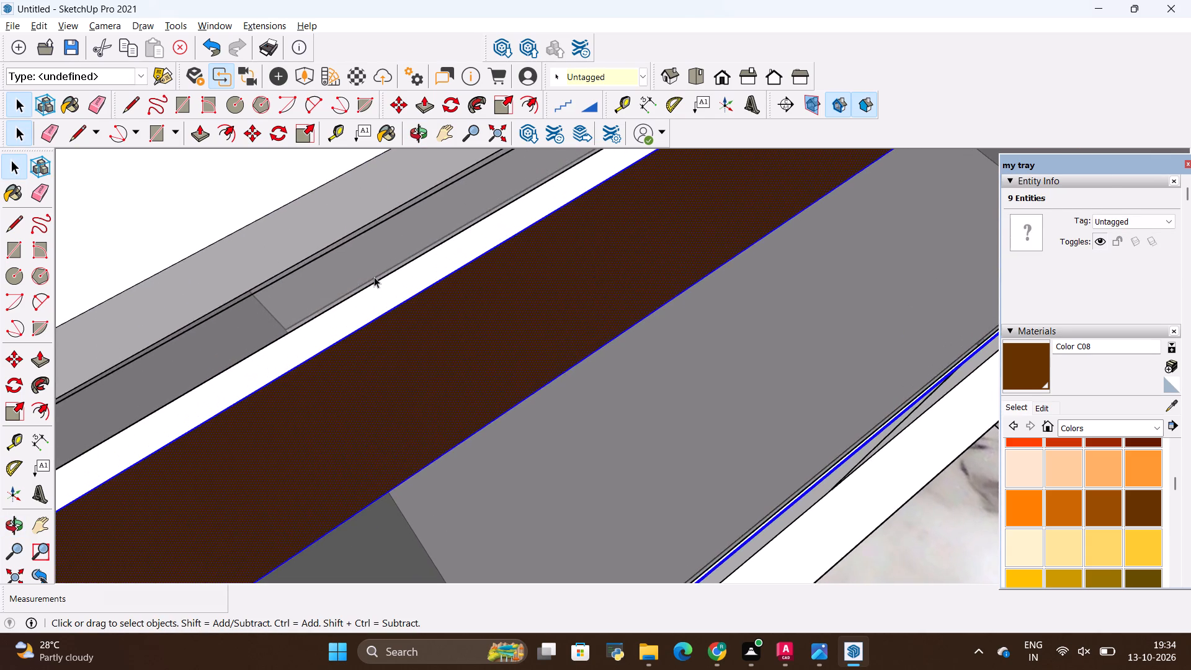
scroll(374, 277, "down", 18)
scroll(390, 270, "down", 4)
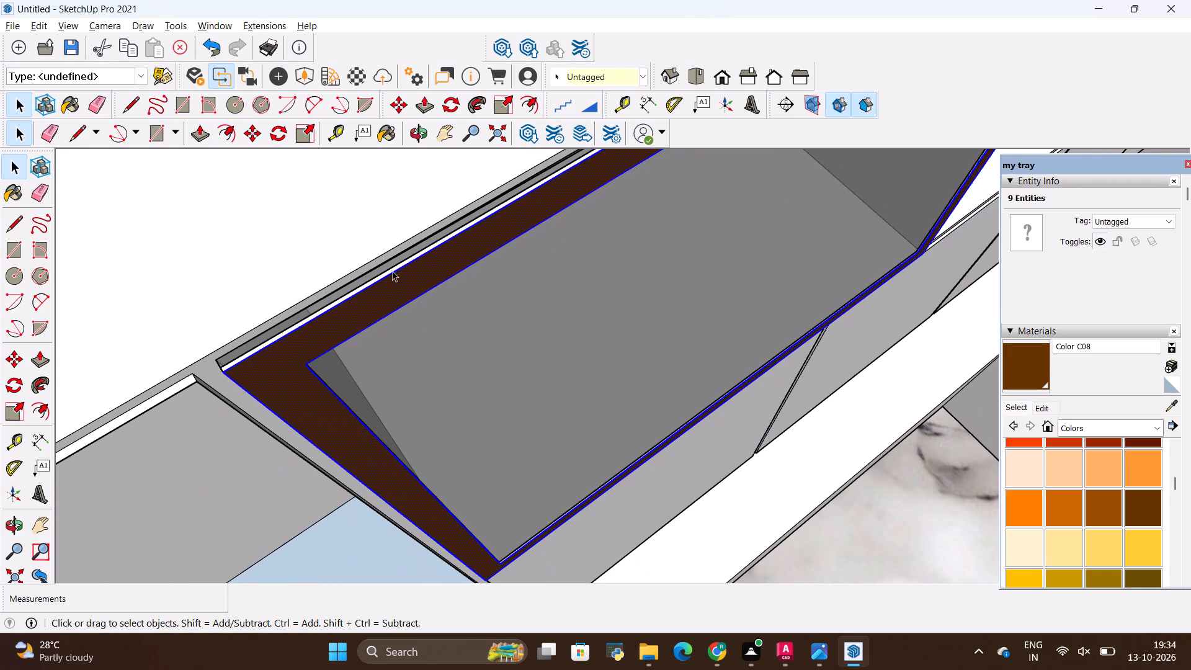
scroll(354, 292, "up", 9)
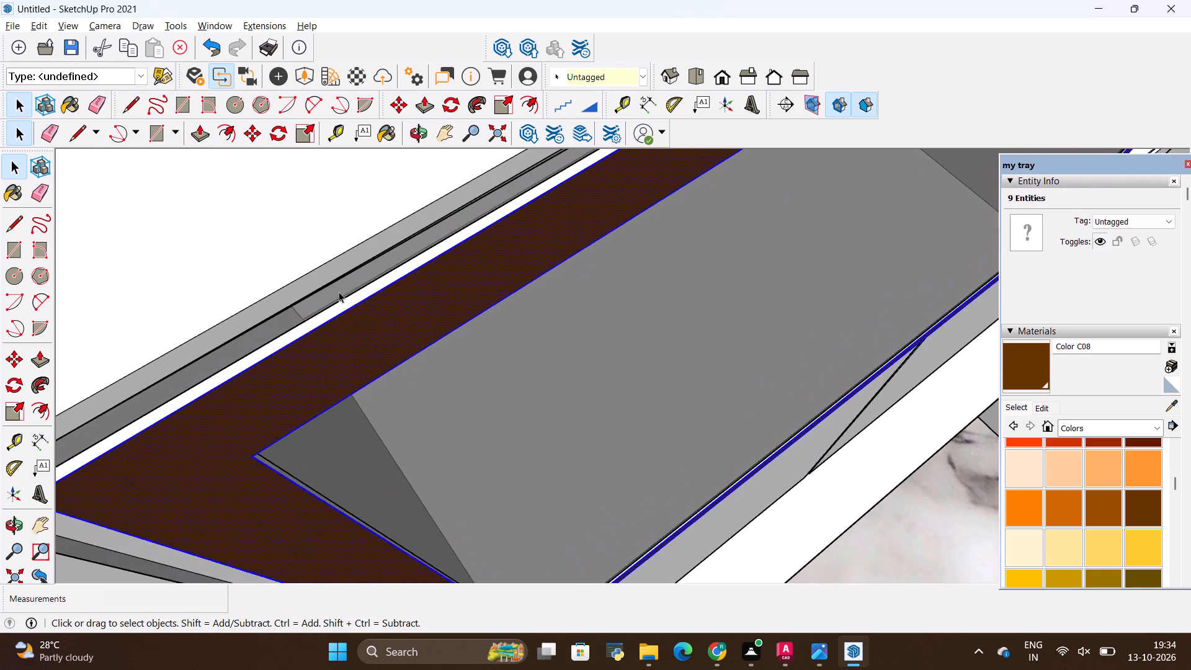
scroll(339, 292, "up", 9)
left_click(383, 273, "ctrl")
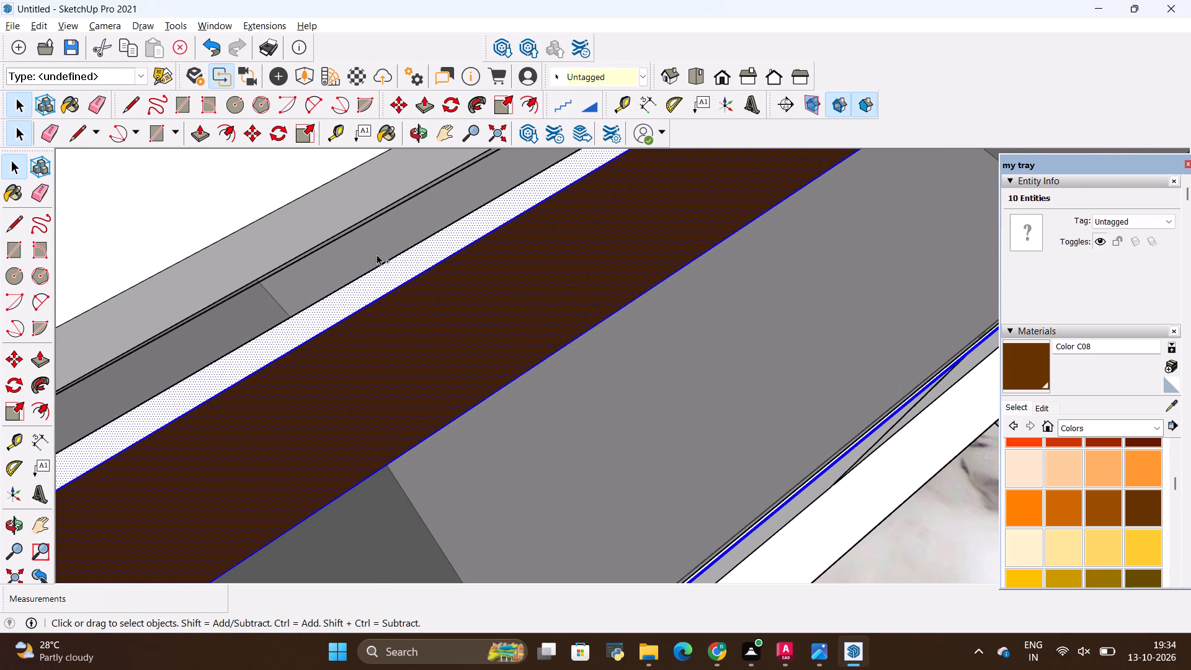
left_click(375, 254, "ctrl")
scroll(491, 264, "down", 8, "ctrl")
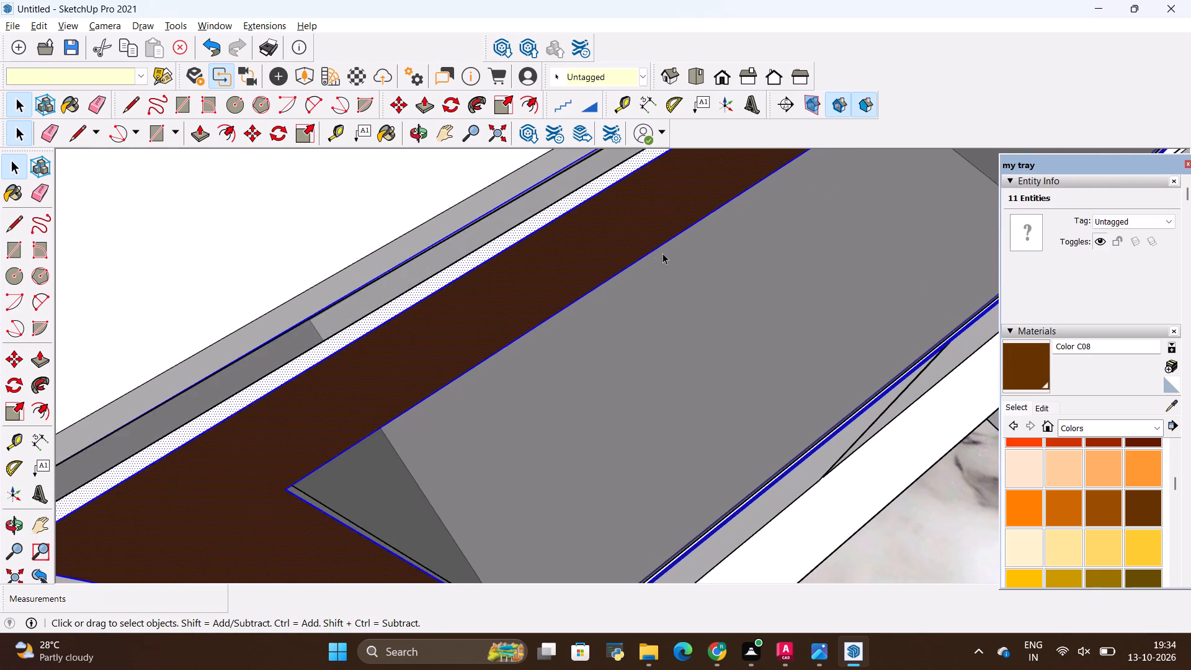
scroll(662, 253, "down", 4, "ctrl")
scroll(509, 306, "up", 4)
right_click(509, 307)
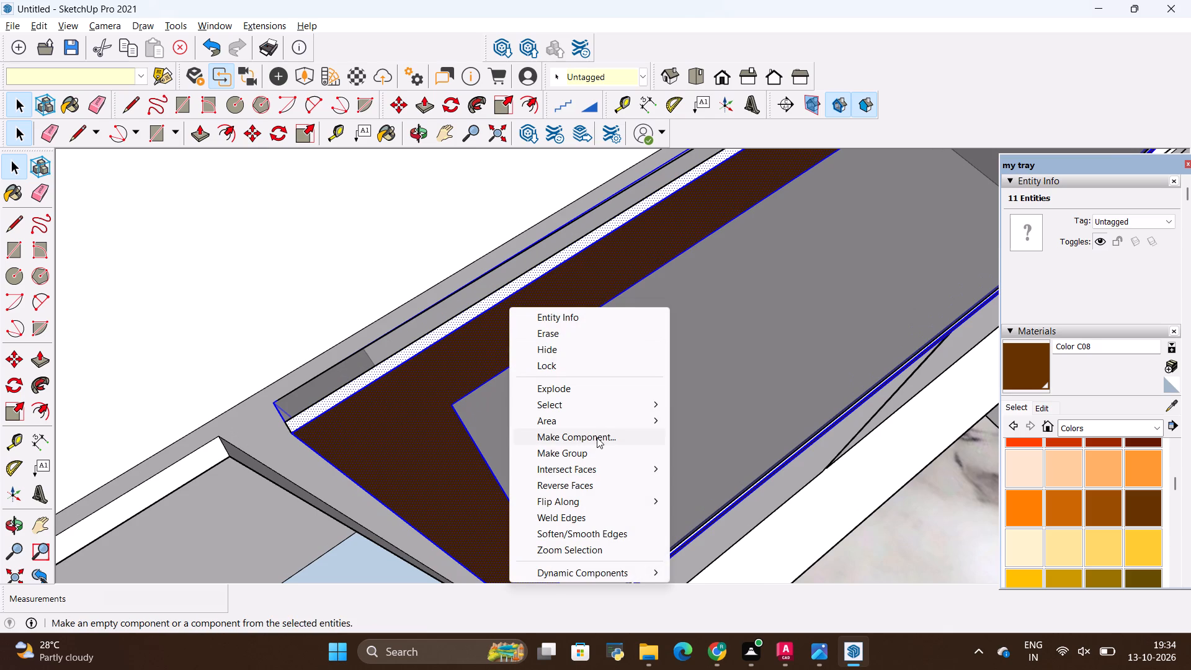
left_click(586, 450)
Copy the frame group by its upper back corner about 2' 6 1/2" along to the adjacent open upper cabinet.
scroll(603, 377, "down", 6)
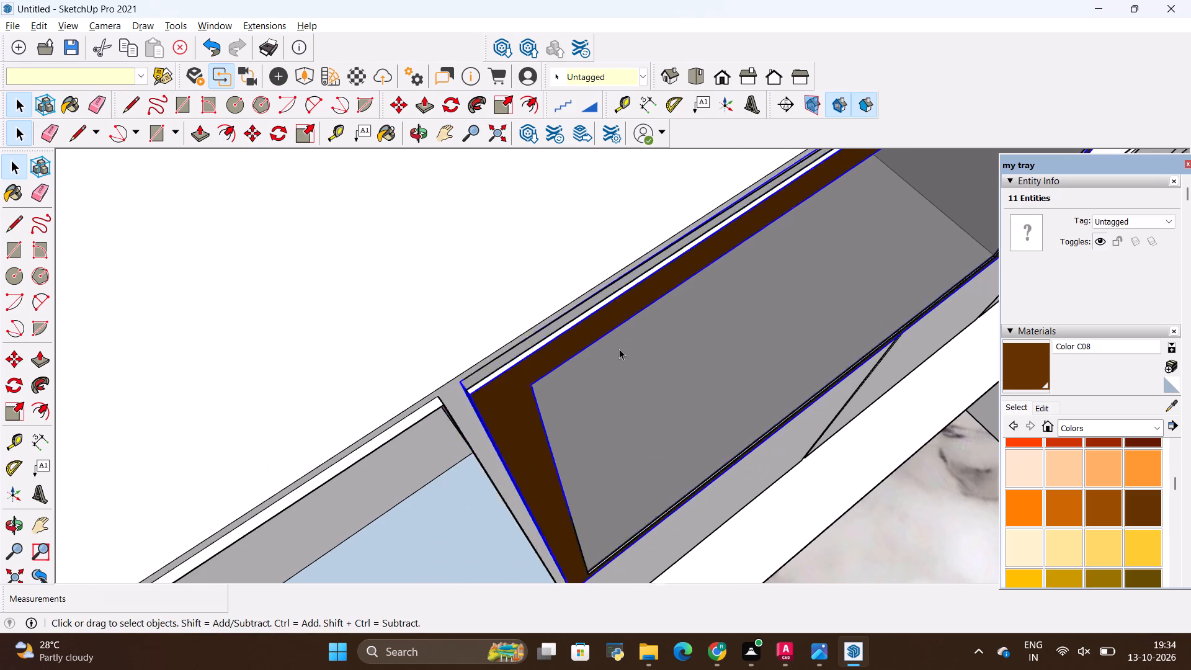
scroll(619, 349, "down", 1)
scroll(459, 418, "up", 4)
scroll(484, 368, "down", 4)
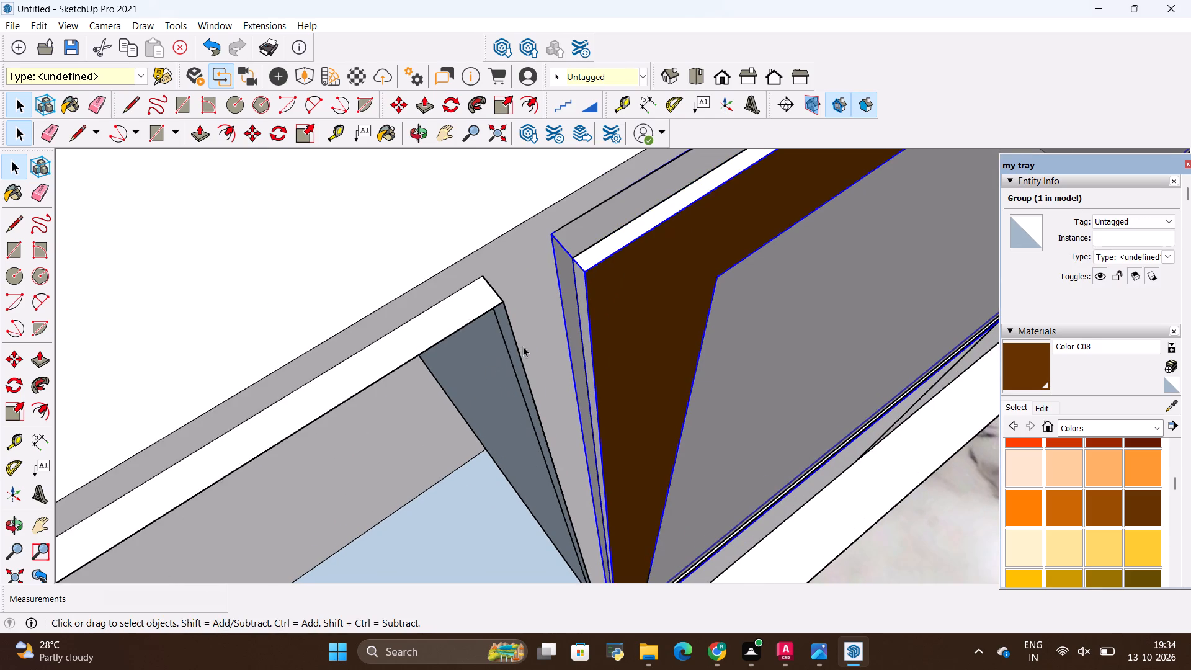
key("m")
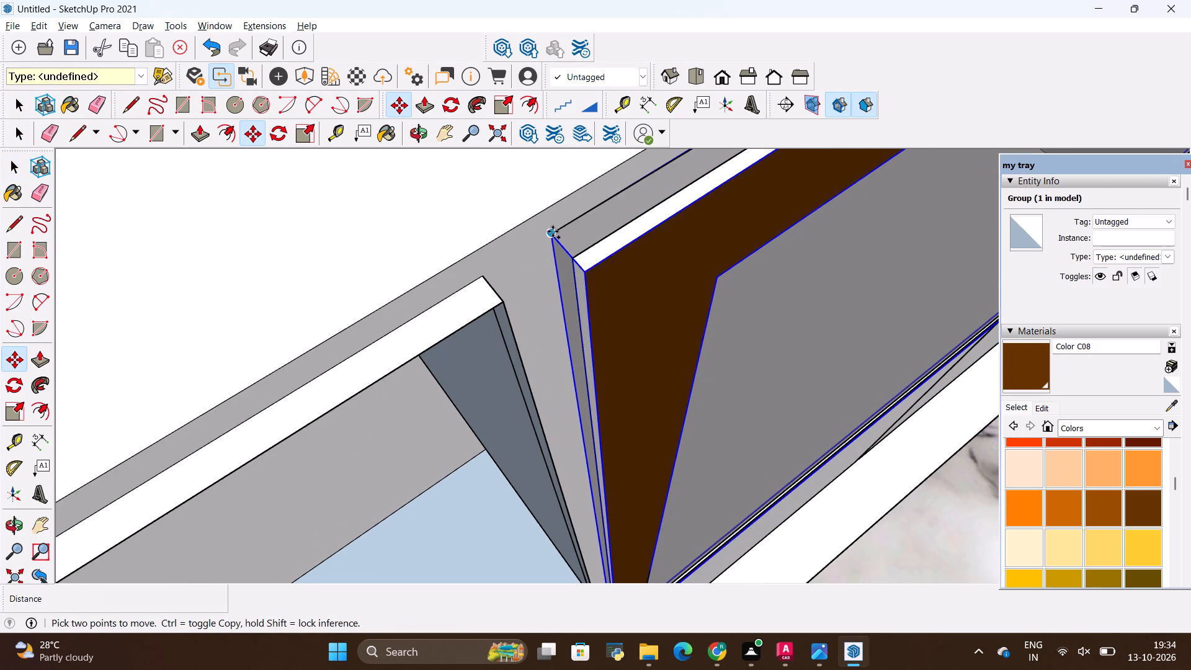
left_click(553, 231, "ctrl")
scroll(324, 282, "down", 16)
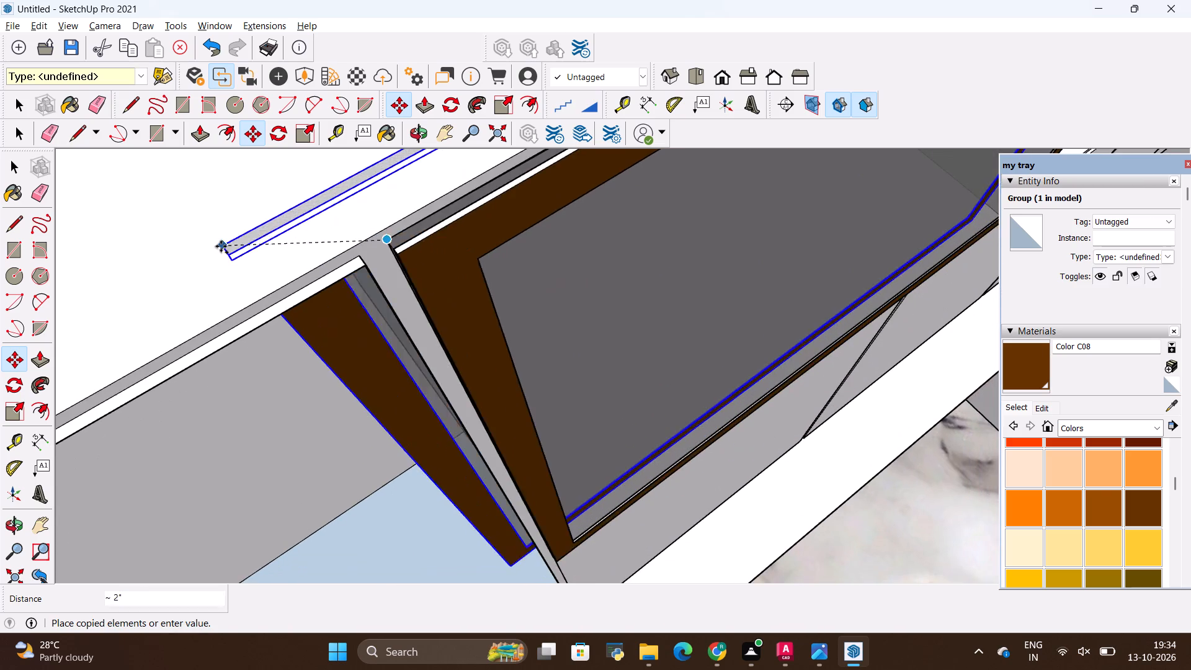
scroll(221, 246, "down", 3)
scroll(501, 440, "down", 5)
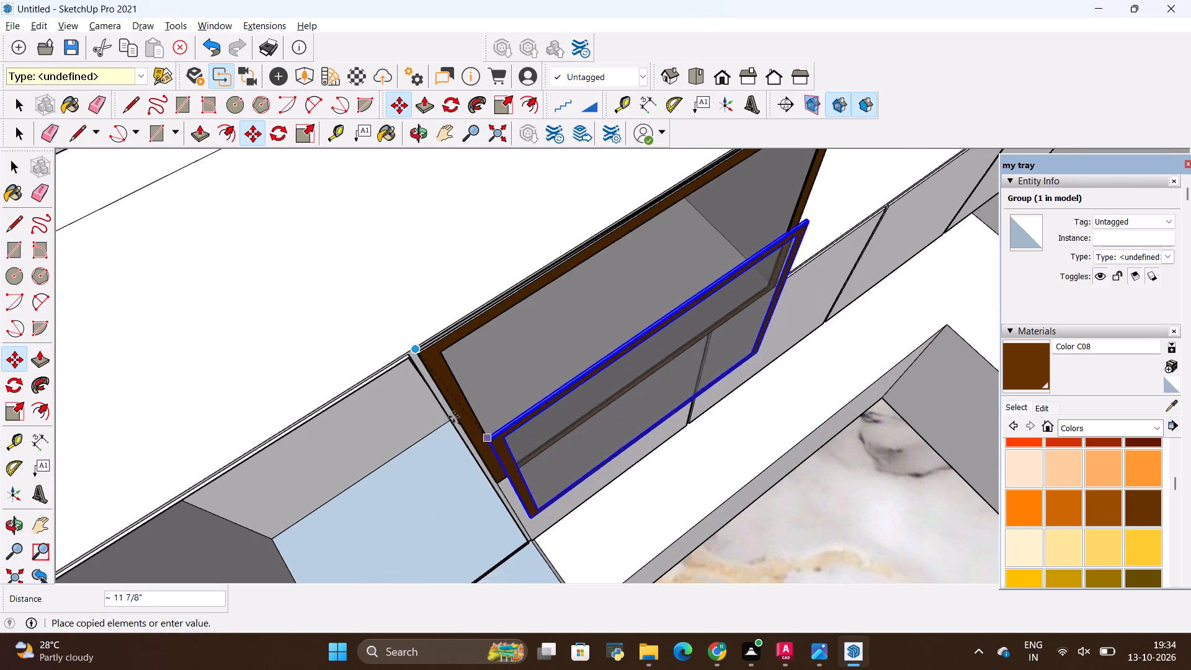
scroll(401, 394, "down", 6)
middle_click_drag(700, 420, 465, 293)
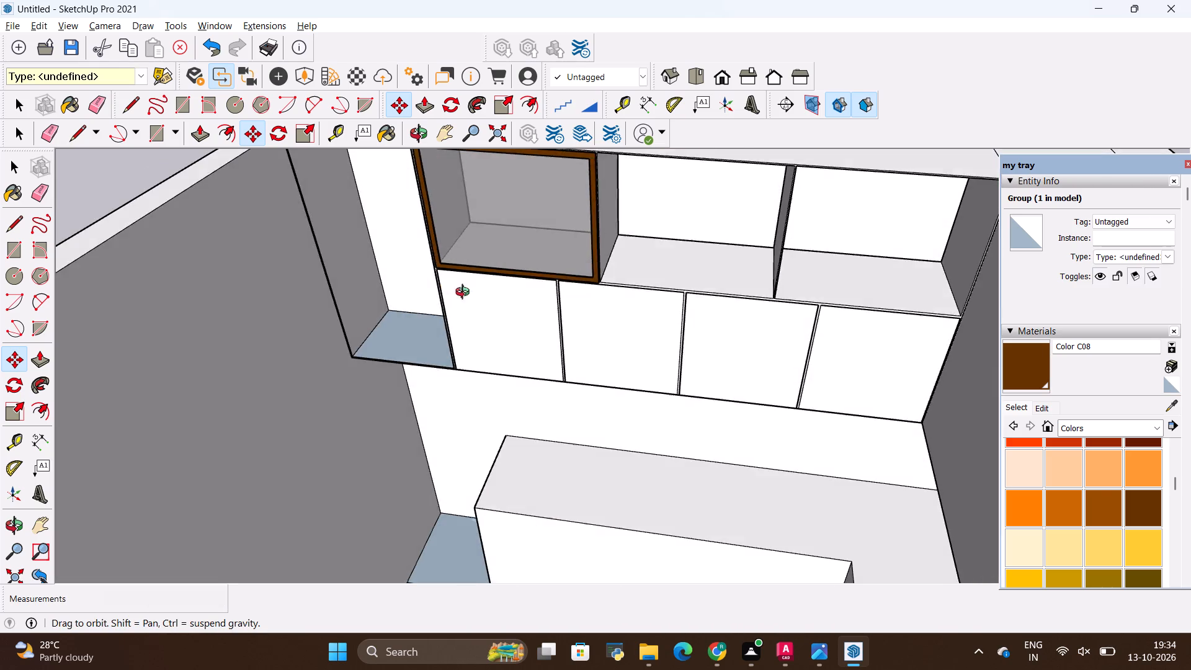
middle_click_drag(465, 293, 468, 291)
scroll(619, 294, "down", 5)
scroll(662, 199, "up", 20)
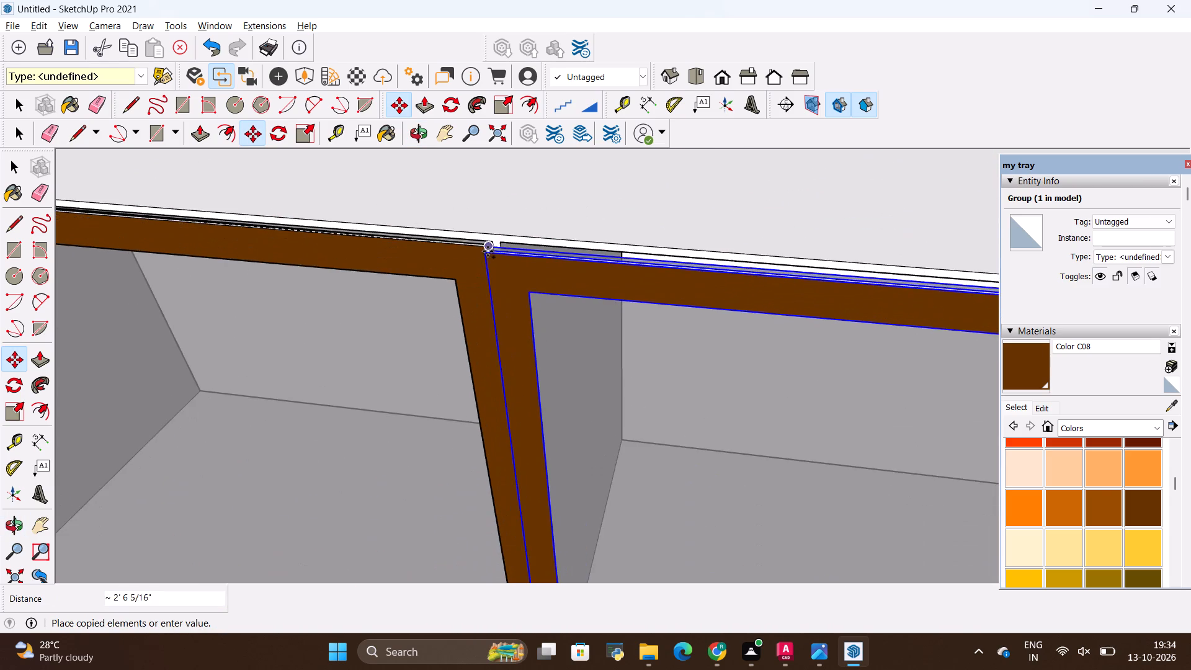
scroll(488, 249, "up", 5)
left_click(504, 240)
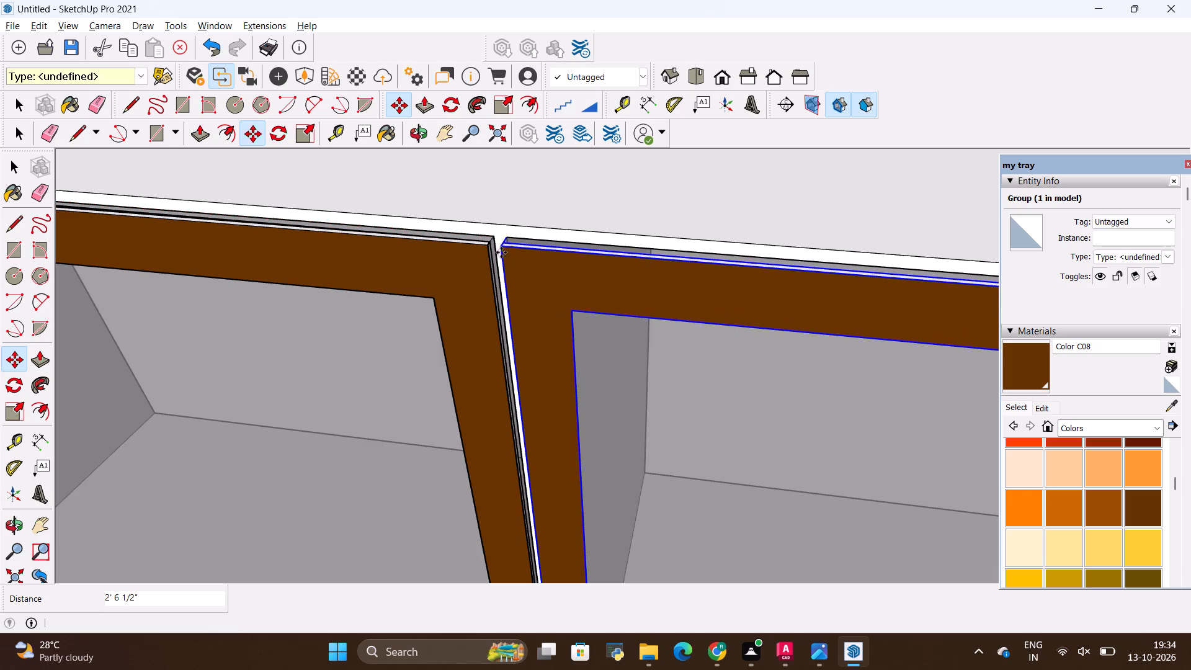
Copy the second frame group by its upper back corner about 2' 6 3/8" along to the third open upper cabinet.
scroll(501, 284, "up", 5)
scroll(517, 207, "up", 9)
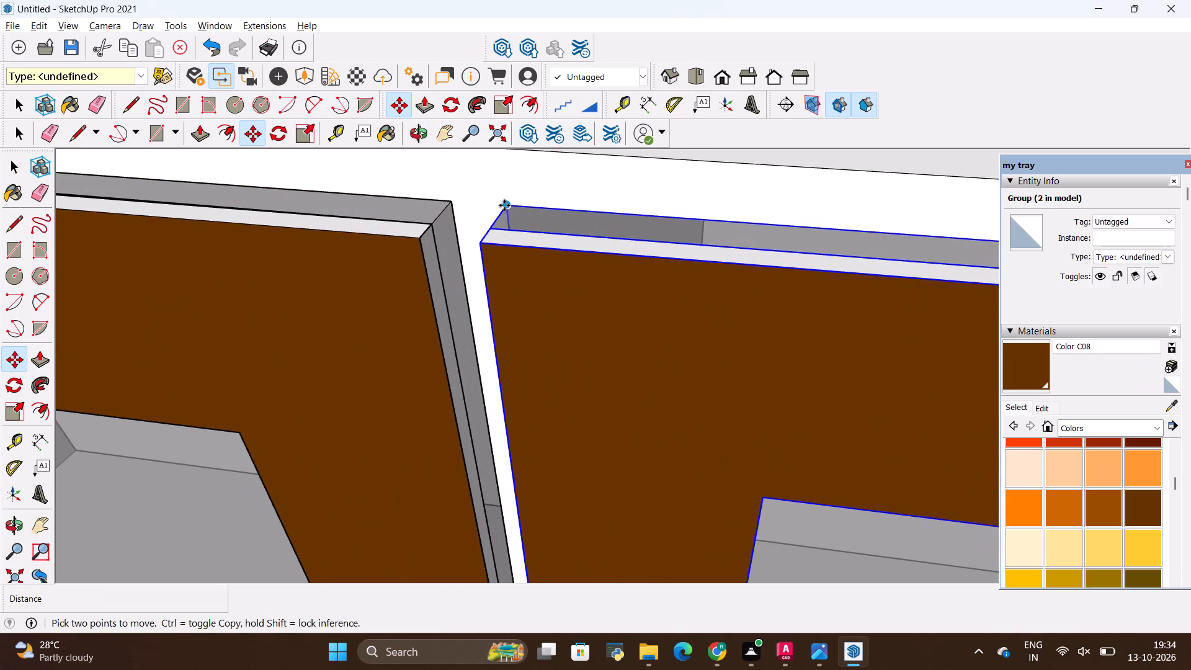
left_click(504, 205, "ctrl")
scroll(516, 268, "down", 8)
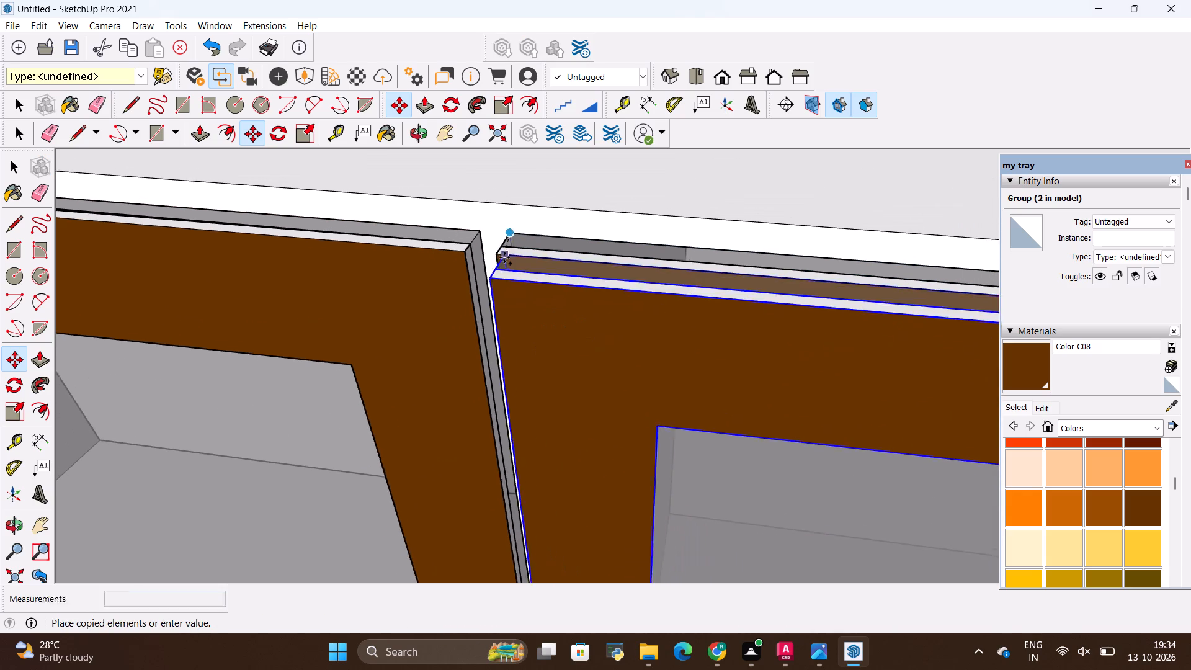
scroll(504, 257, "down", 20)
scroll(504, 257, "down", 14)
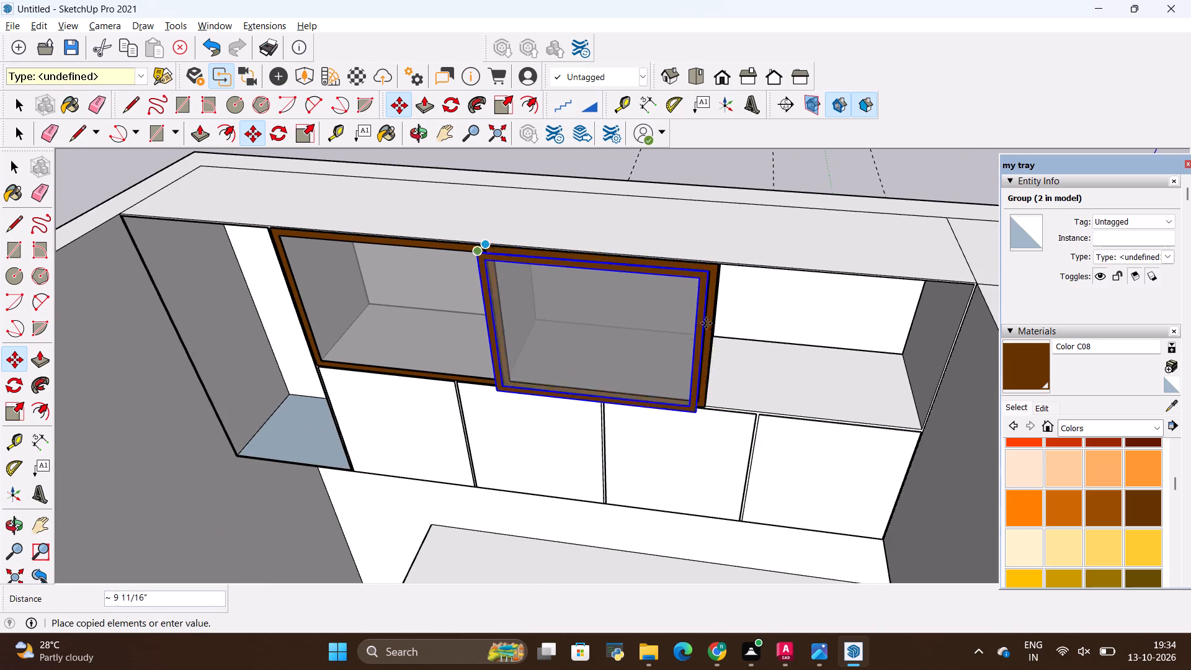
scroll(764, 287, "up", 13)
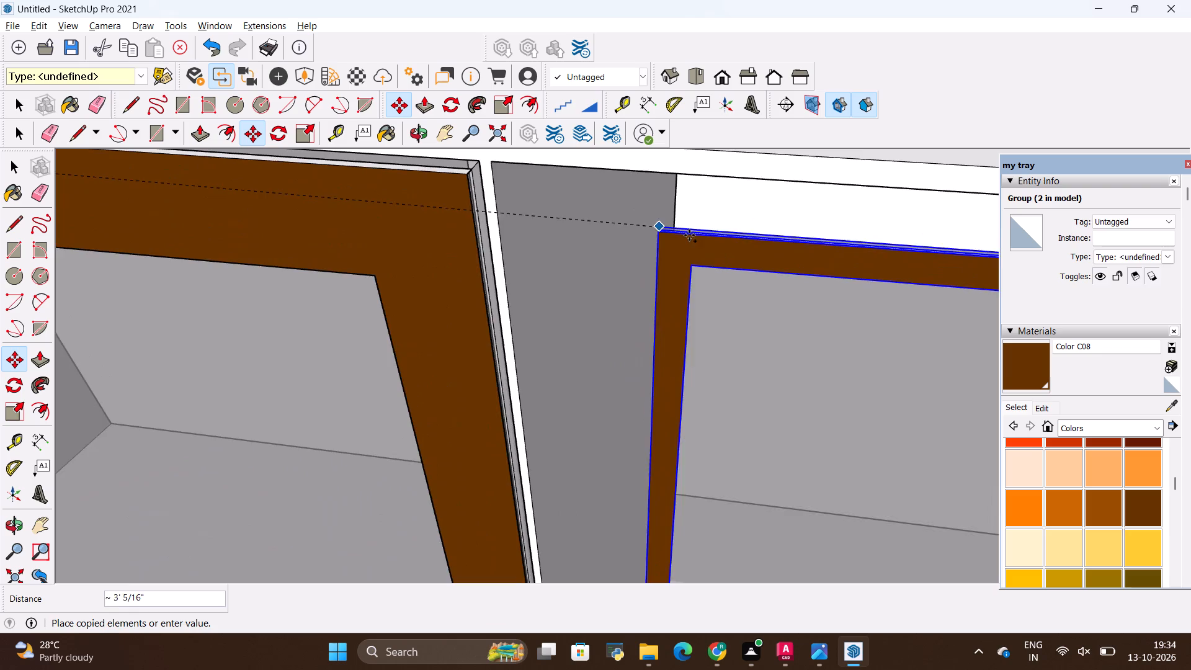
scroll(752, 291, "down", 4)
scroll(642, 240, "up", 14)
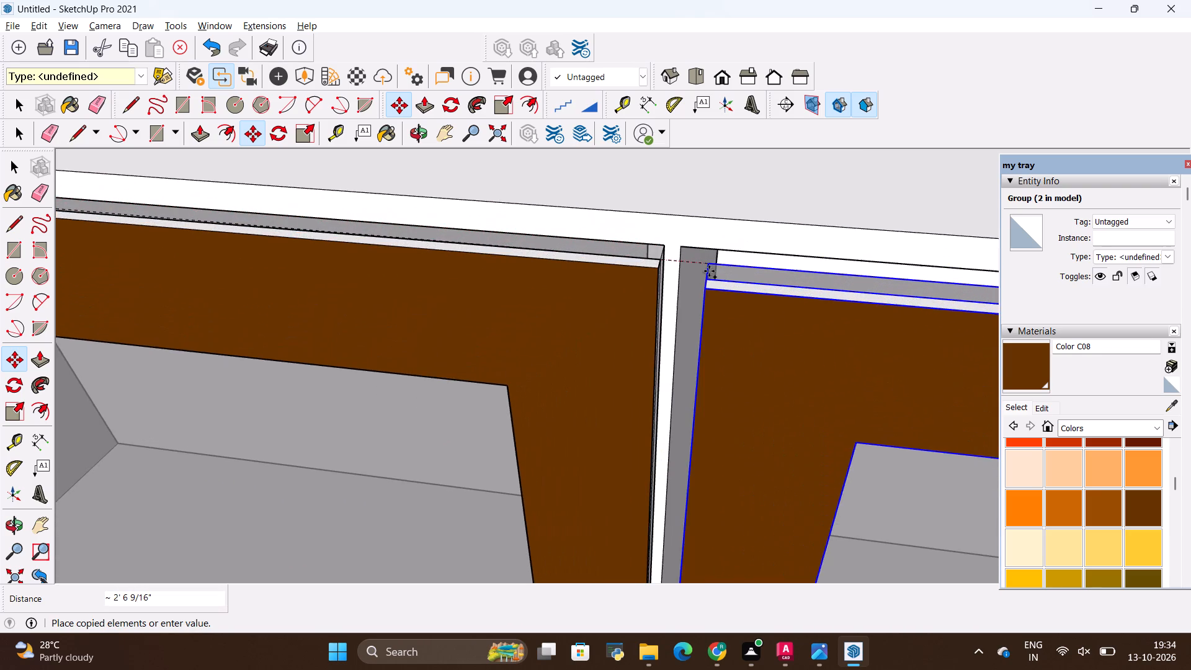
scroll(706, 271, "up", 4)
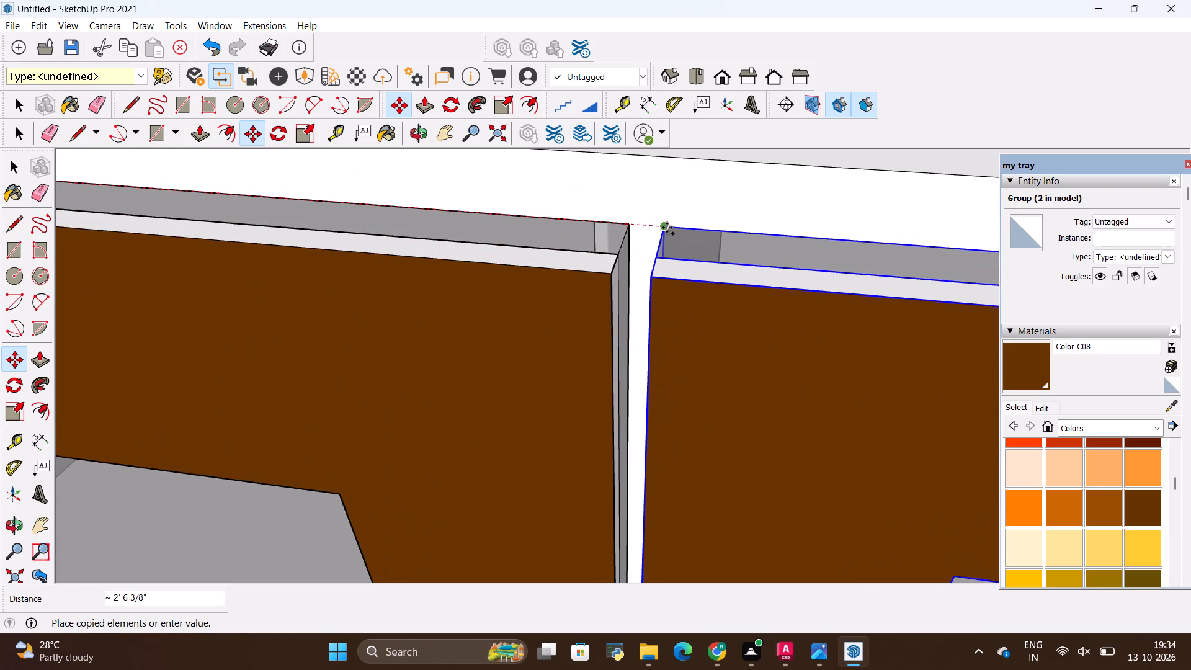
left_click(667, 228)
scroll(533, 289, "down", 18)
scroll(638, 280, "up", 4)
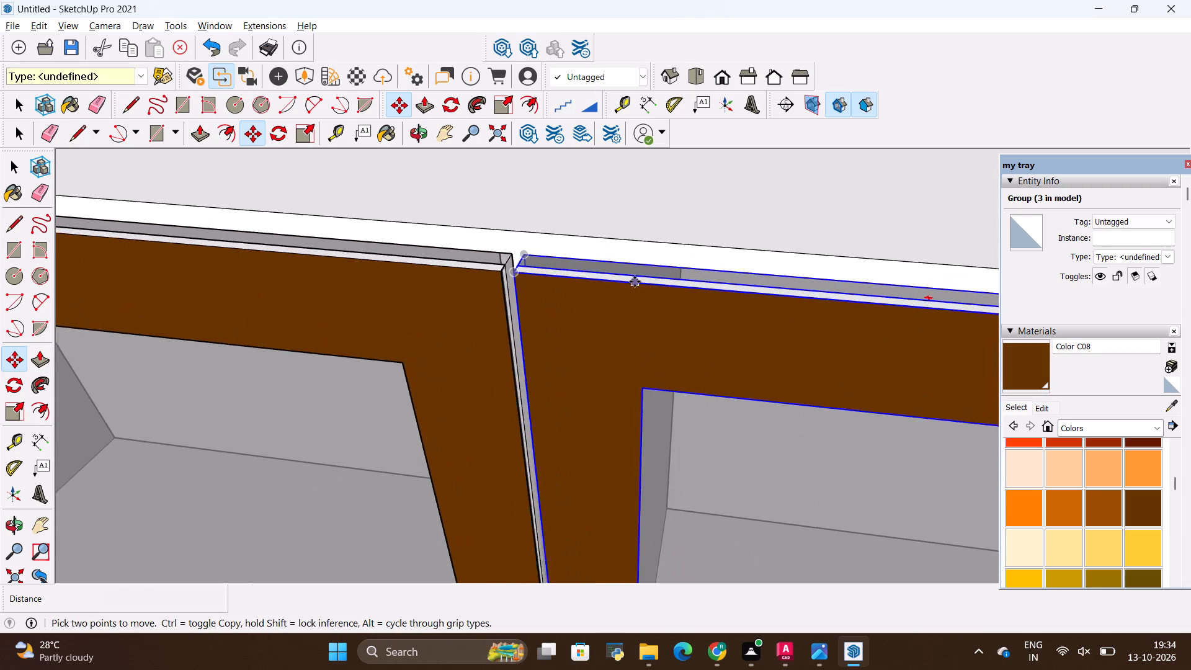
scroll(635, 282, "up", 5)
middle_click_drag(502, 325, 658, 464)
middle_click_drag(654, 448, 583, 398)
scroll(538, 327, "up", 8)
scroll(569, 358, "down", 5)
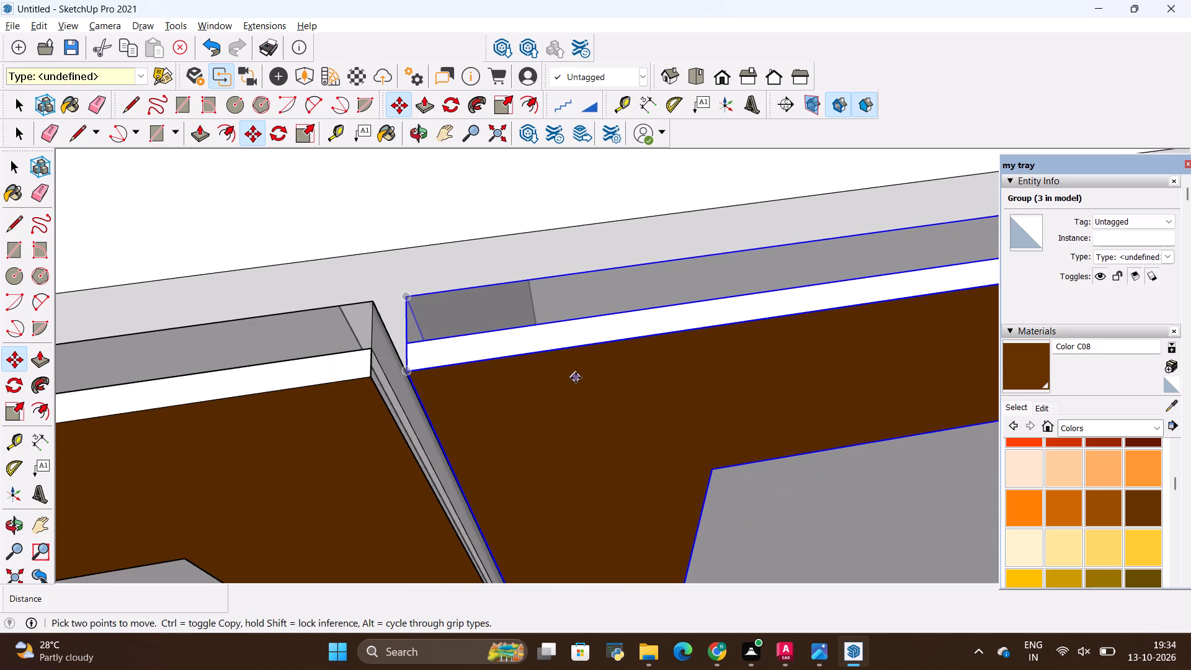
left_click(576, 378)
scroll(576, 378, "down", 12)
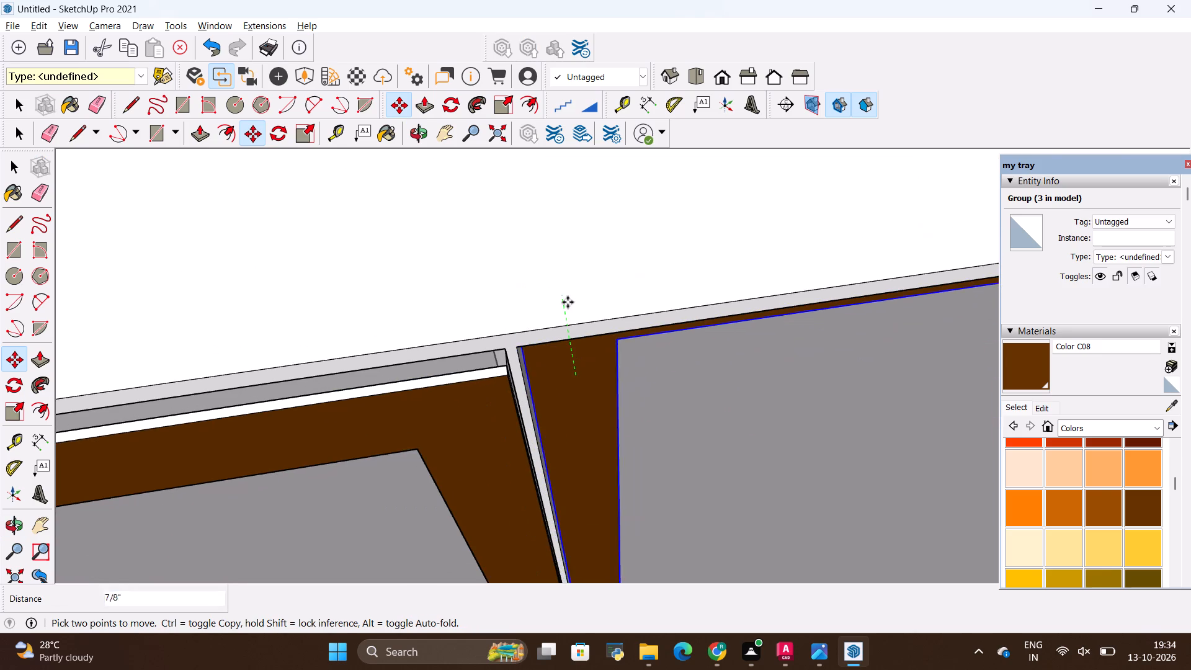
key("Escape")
Explode the frame group copied onto the third open upper cabinet.
key("space")
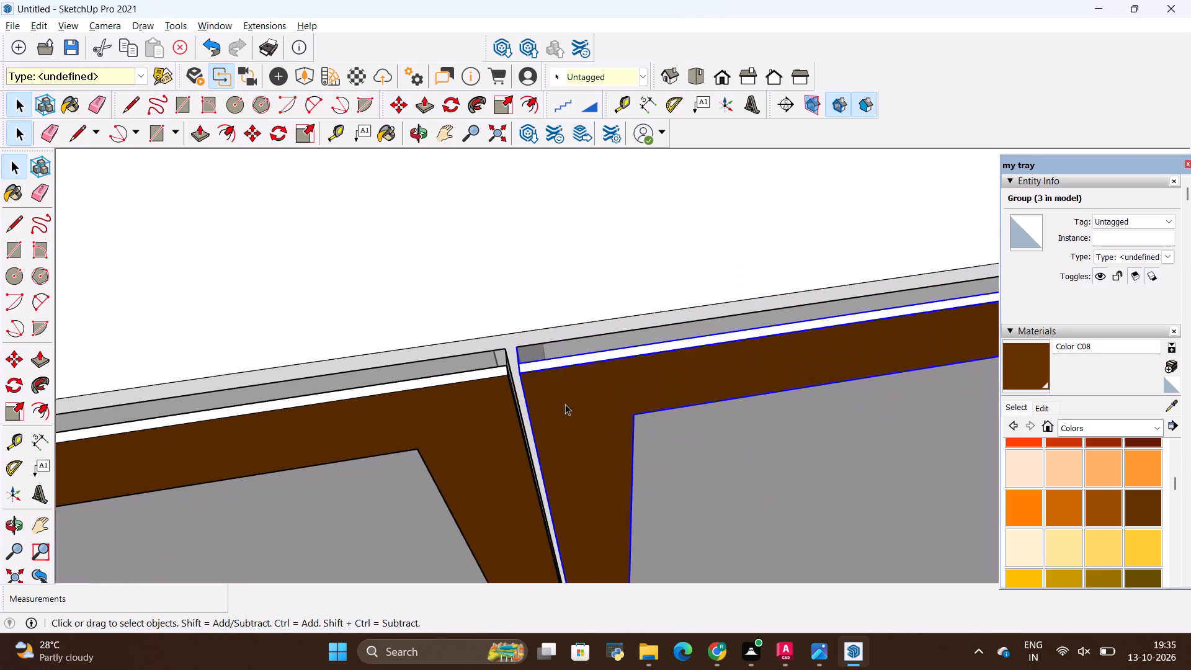
left_click(565, 404)
right_click(565, 404)
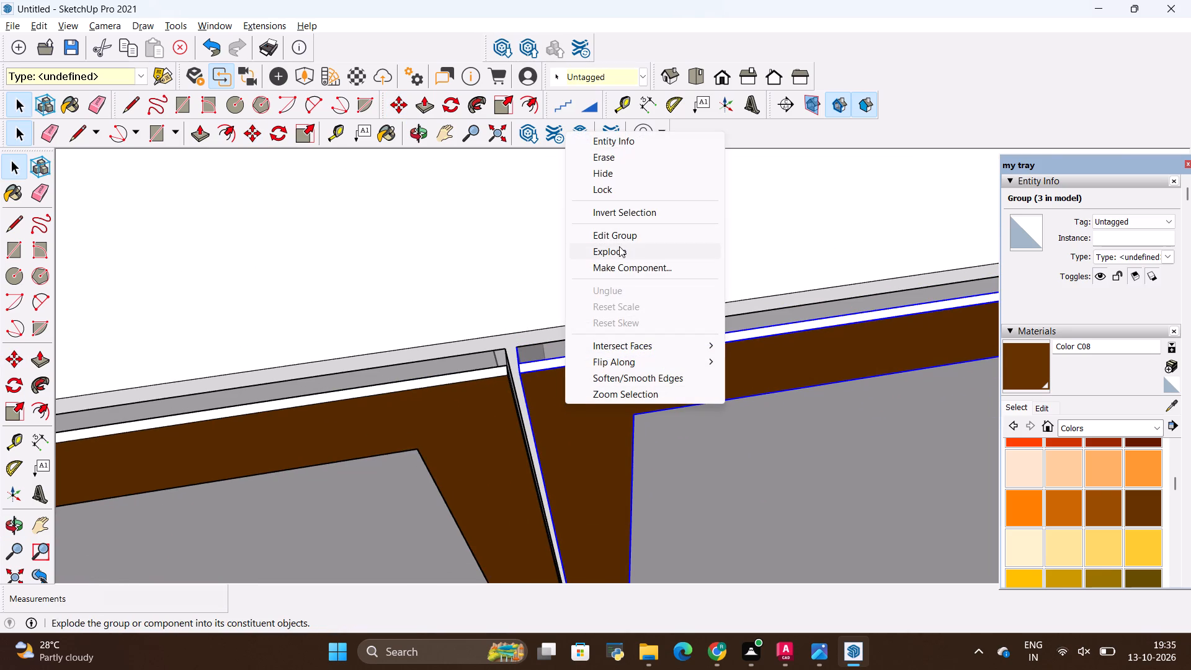
left_click(619, 247)
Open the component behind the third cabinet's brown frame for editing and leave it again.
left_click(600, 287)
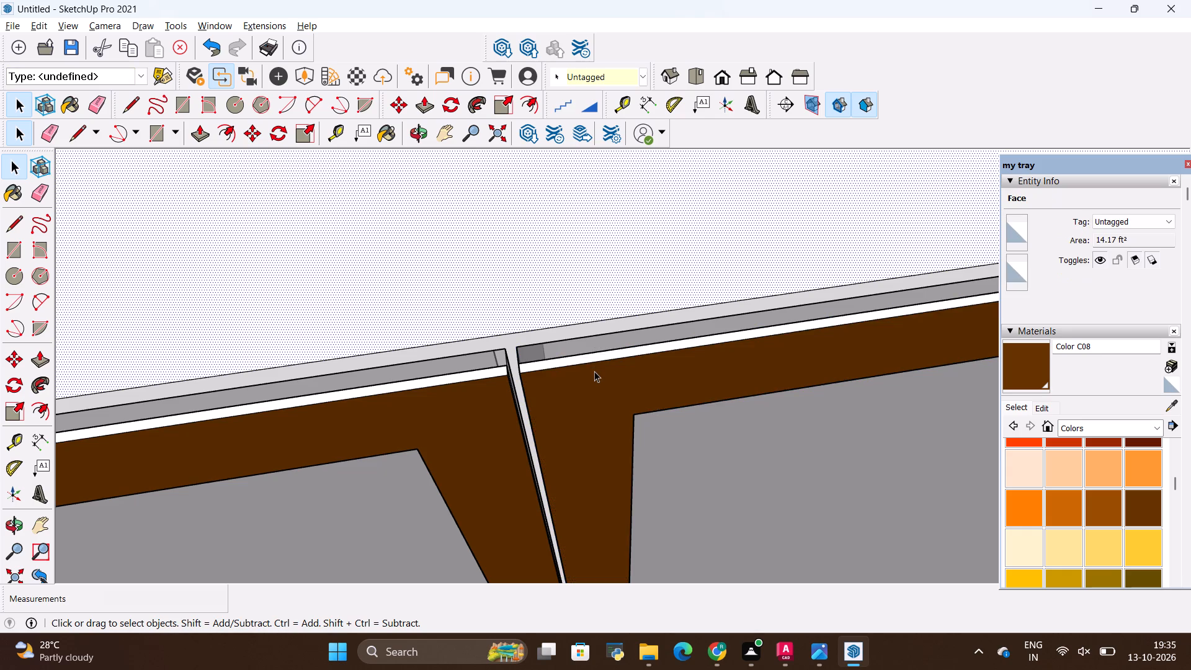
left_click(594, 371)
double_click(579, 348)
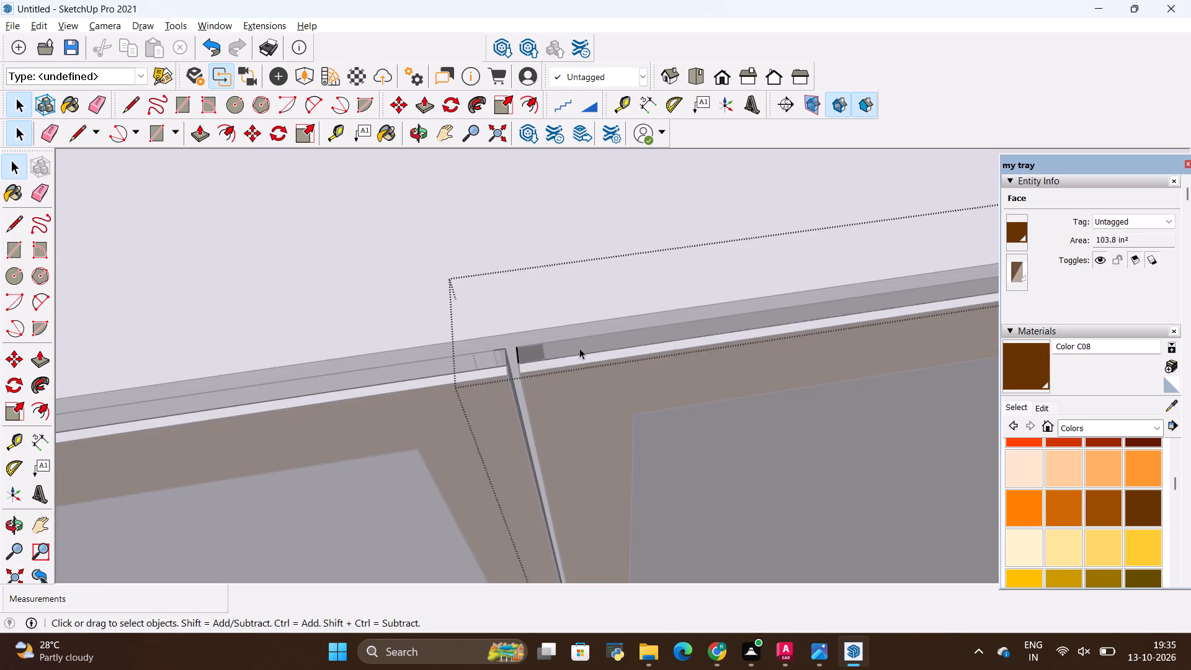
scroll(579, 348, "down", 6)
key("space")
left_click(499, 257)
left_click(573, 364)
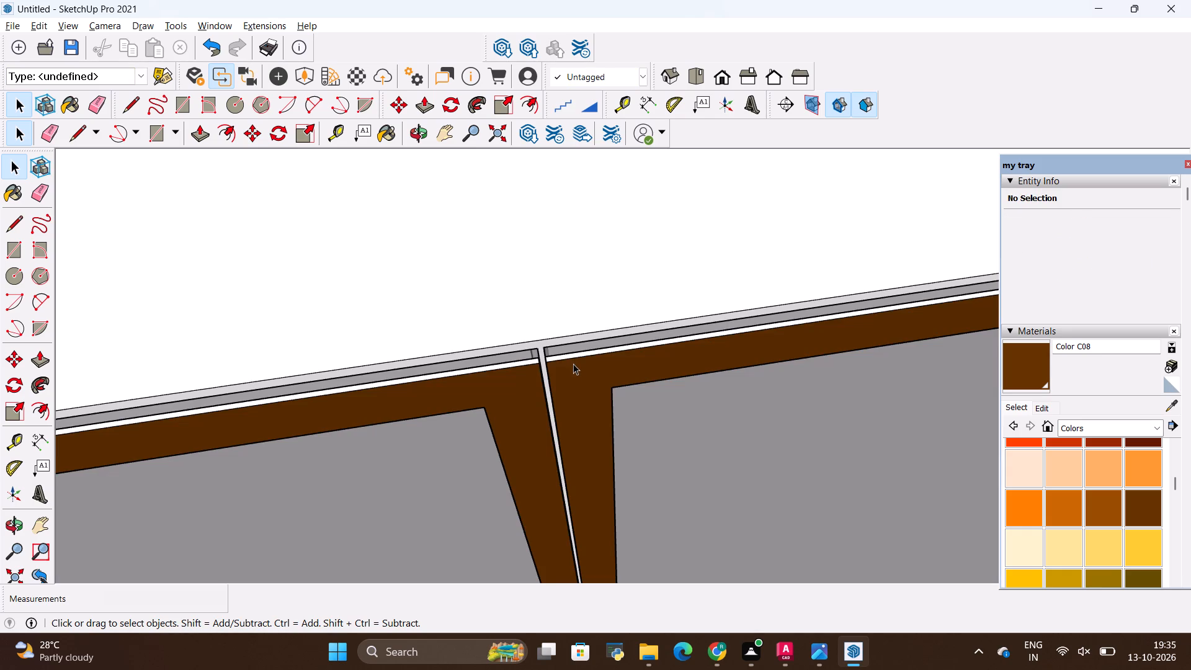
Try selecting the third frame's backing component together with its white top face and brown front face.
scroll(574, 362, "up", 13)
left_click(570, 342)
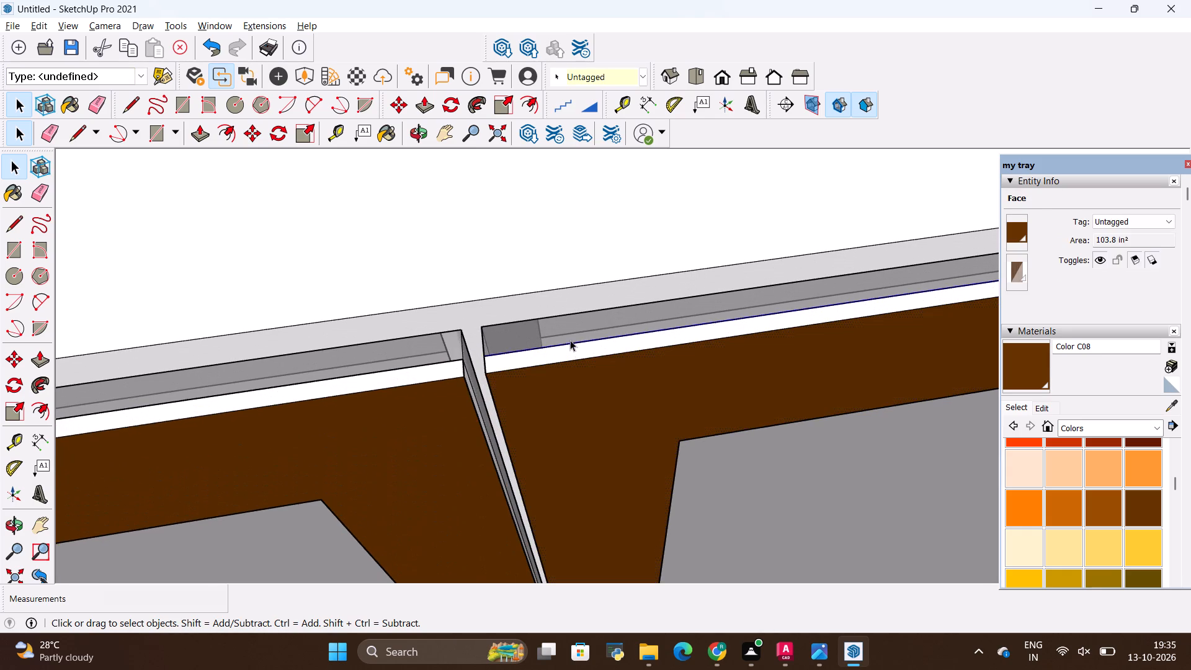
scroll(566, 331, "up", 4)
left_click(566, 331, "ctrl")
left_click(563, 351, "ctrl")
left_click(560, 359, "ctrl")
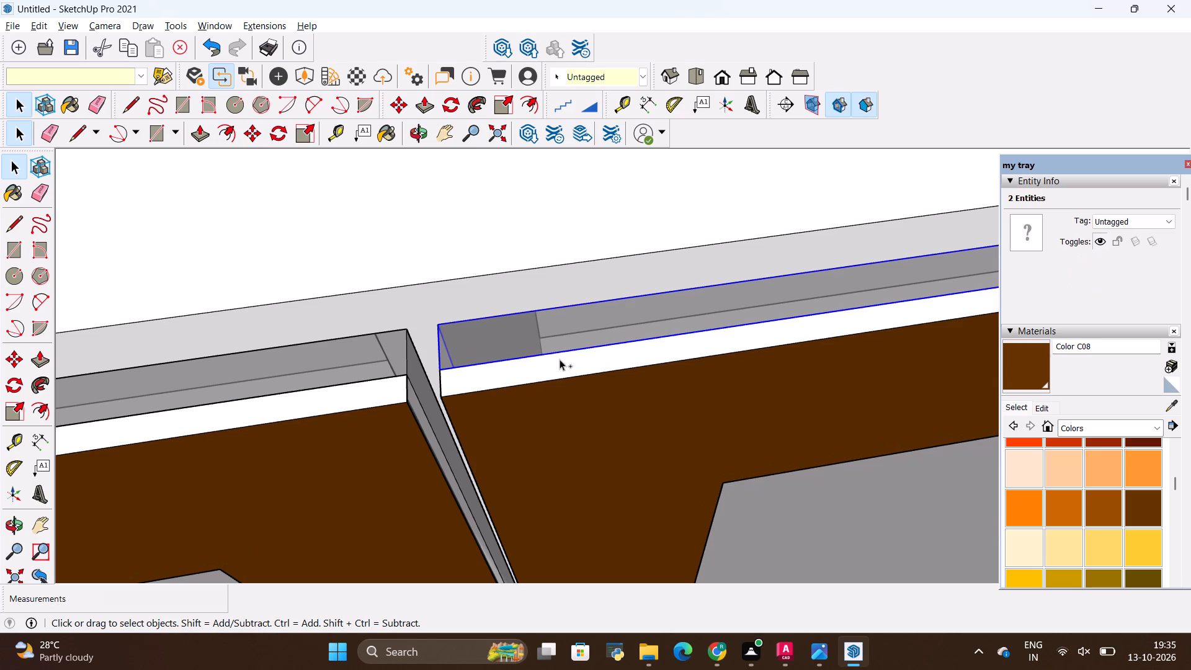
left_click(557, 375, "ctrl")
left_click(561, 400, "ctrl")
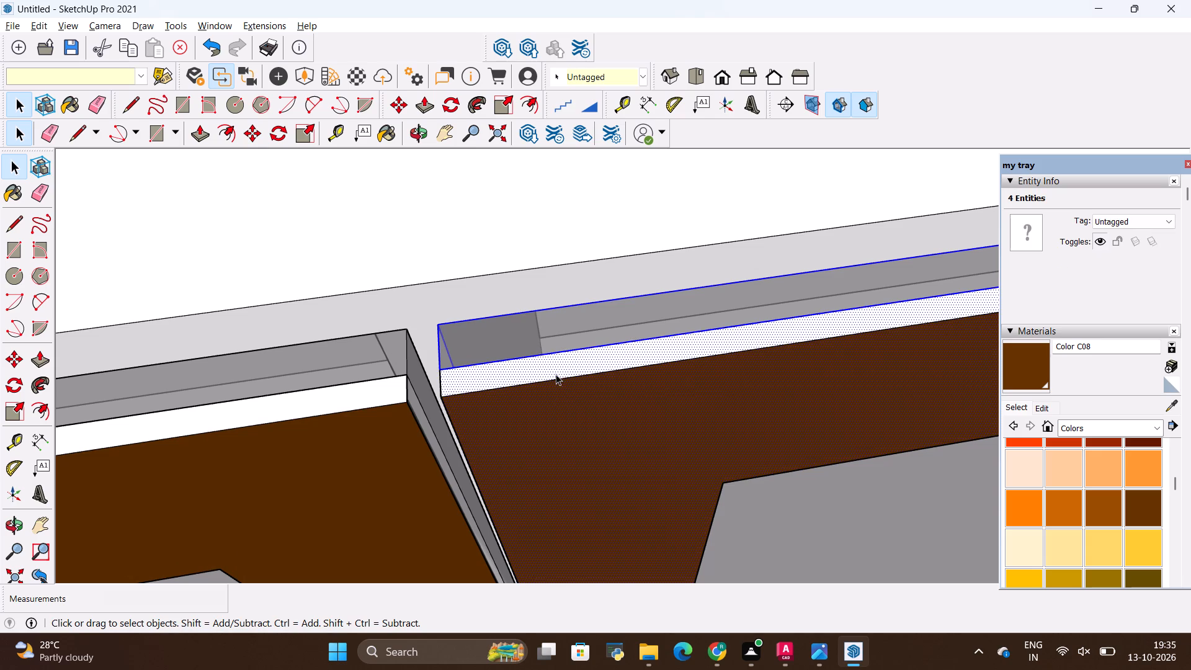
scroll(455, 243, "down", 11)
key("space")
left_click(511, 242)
Examine the three framed upper cabinets, the white cabinets below them and the surrounding room from several angles and distances.
scroll(512, 242, "down", 6)
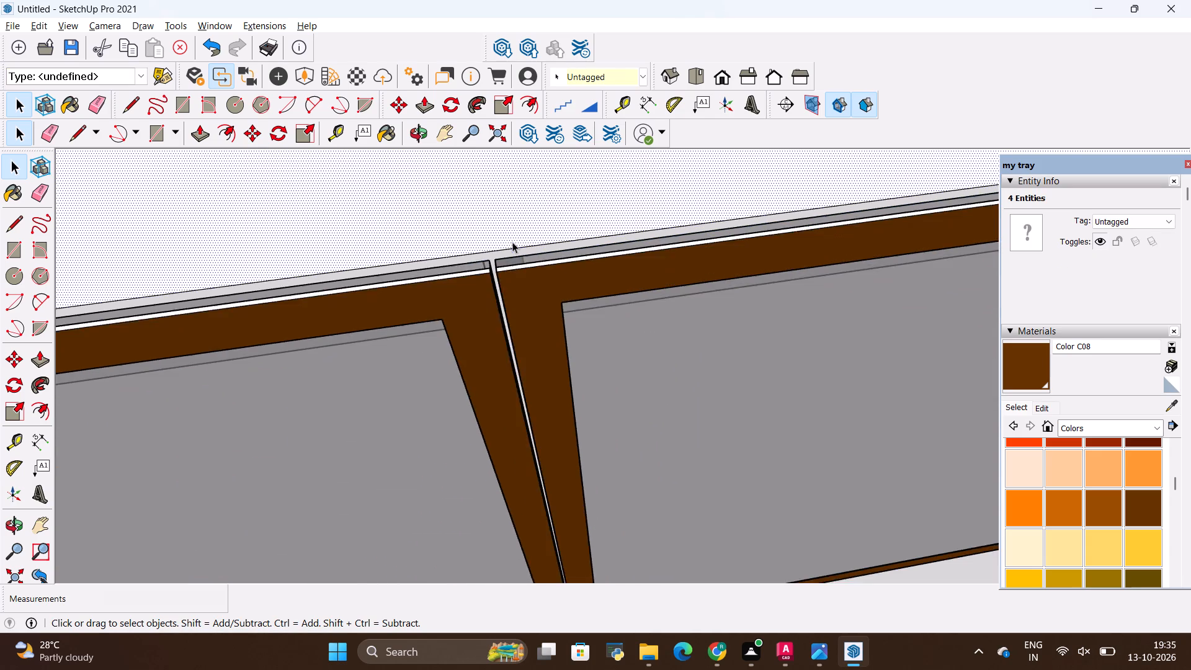
scroll(512, 242, "down", 20)
scroll(512, 242, "down", 2)
middle_click_drag(607, 373, 700, 225)
scroll(674, 455, "down", 6)
middle_click_drag(710, 463, 625, 429)
scroll(578, 433, "up", 10)
scroll(662, 439, "down", 13)
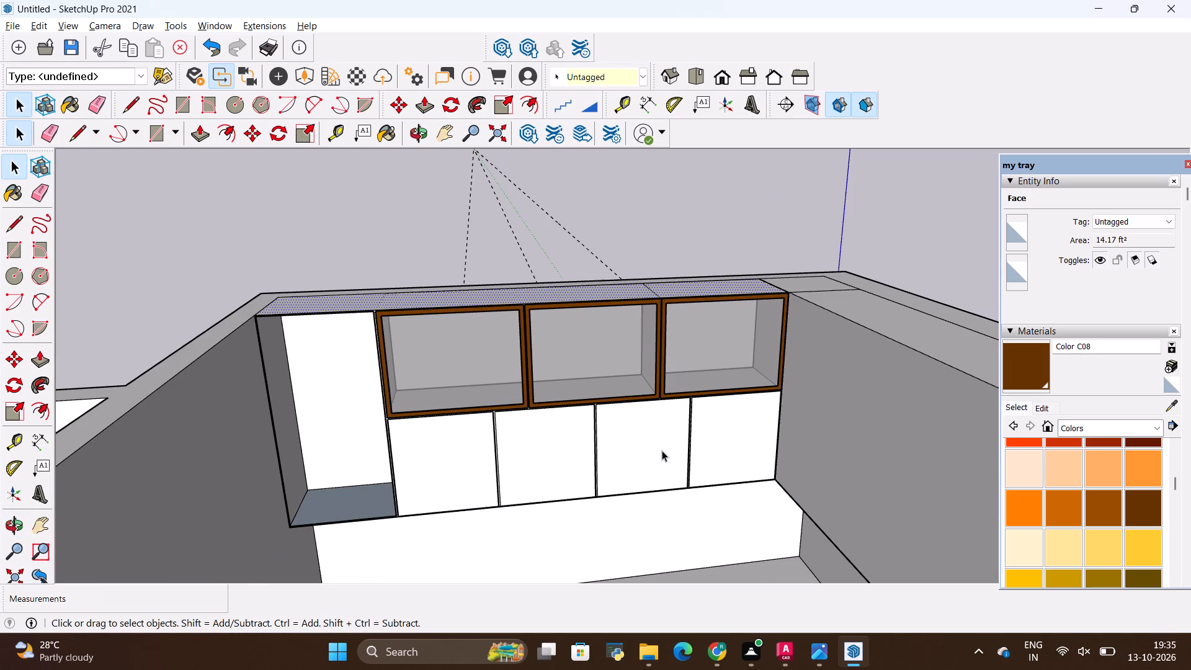
middle_click_drag(662, 458, 708, 501)
scroll(649, 498, "up", 7)
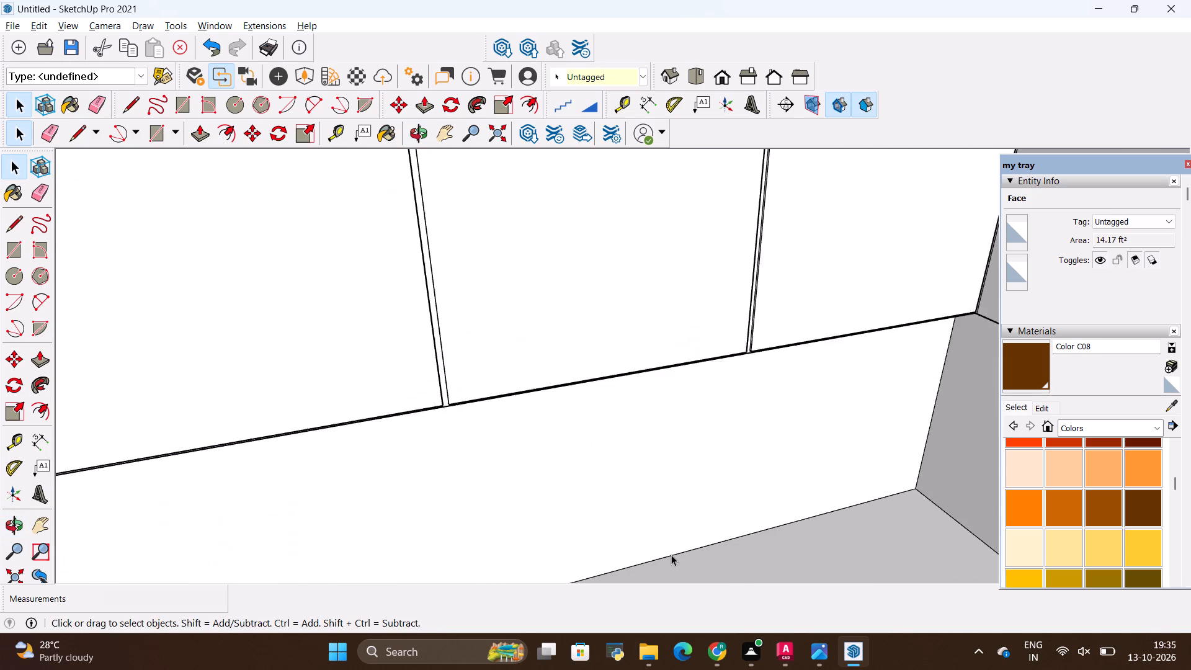
scroll(671, 555, "up", 8)
middle_click_drag(694, 556, 682, 539)
scroll(691, 341, "up", 1)
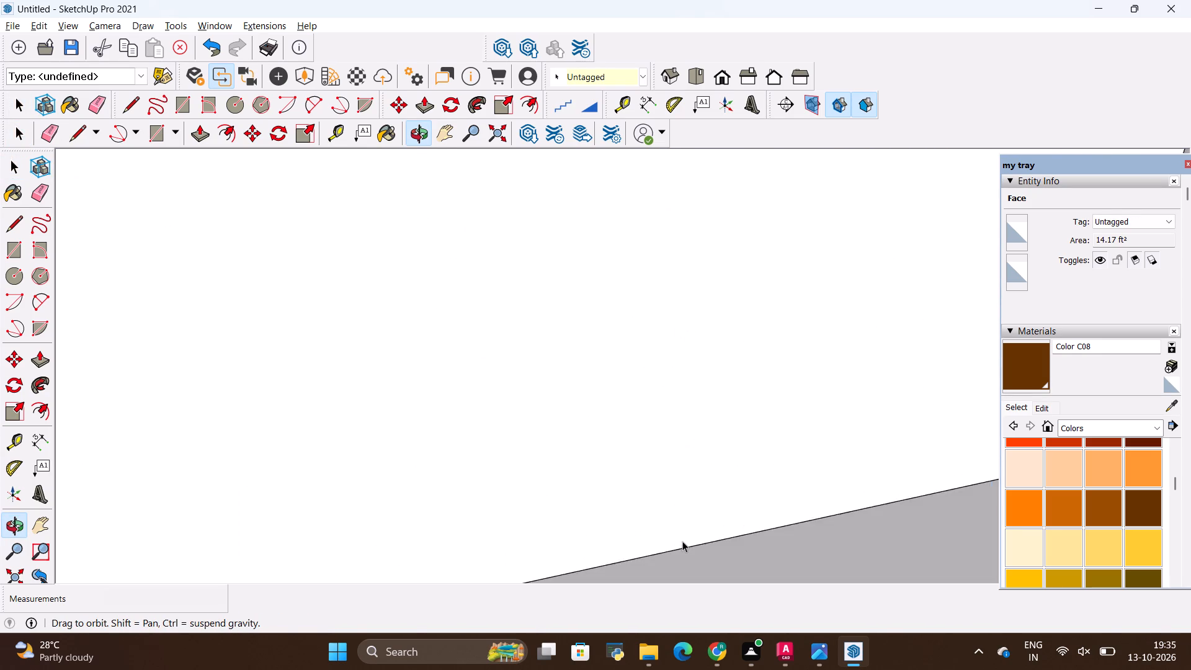
scroll(682, 542, "down", 20)
scroll(682, 542, "down", 8)
scroll(592, 366, "up", 8)
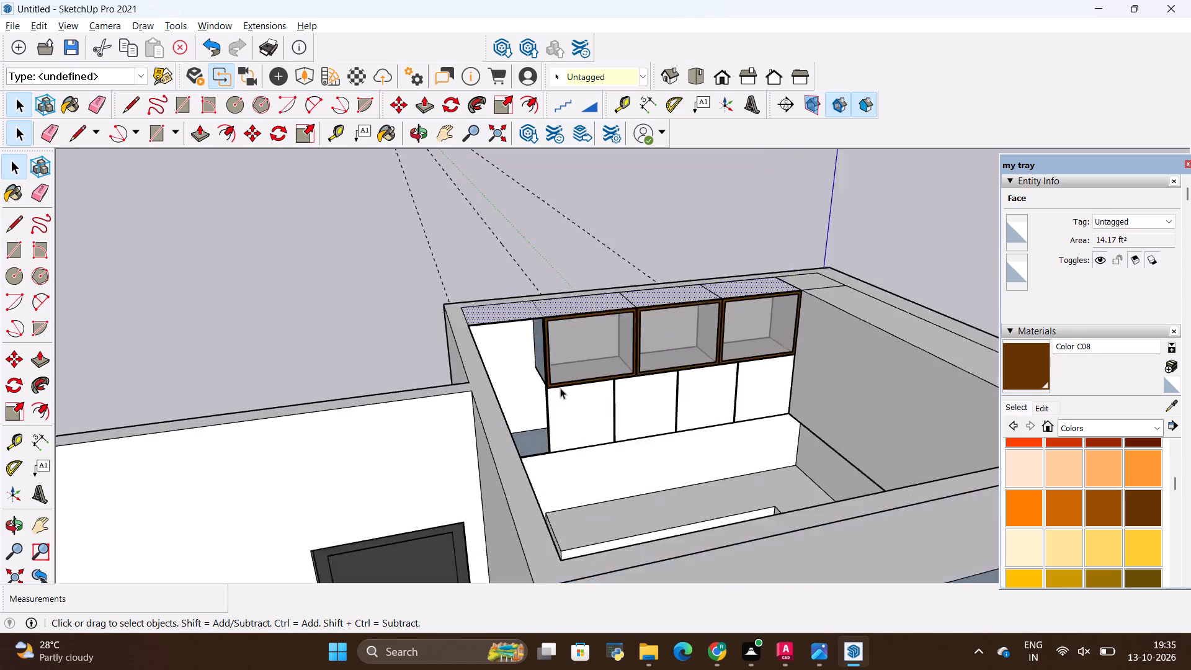
scroll(560, 388, "up", 2)
scroll(665, 398, "up", 4)
scroll(501, 383, "down", 5)
middle_click_drag(698, 419, 534, 377)
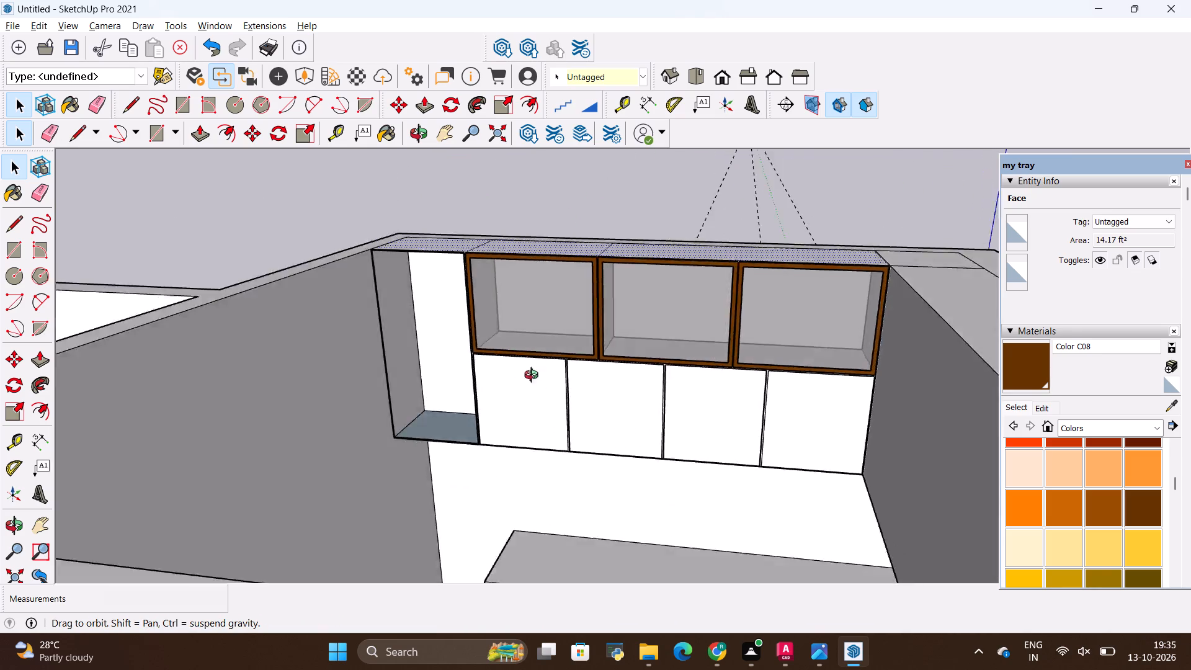
middle_click_drag(534, 377, 767, 441)
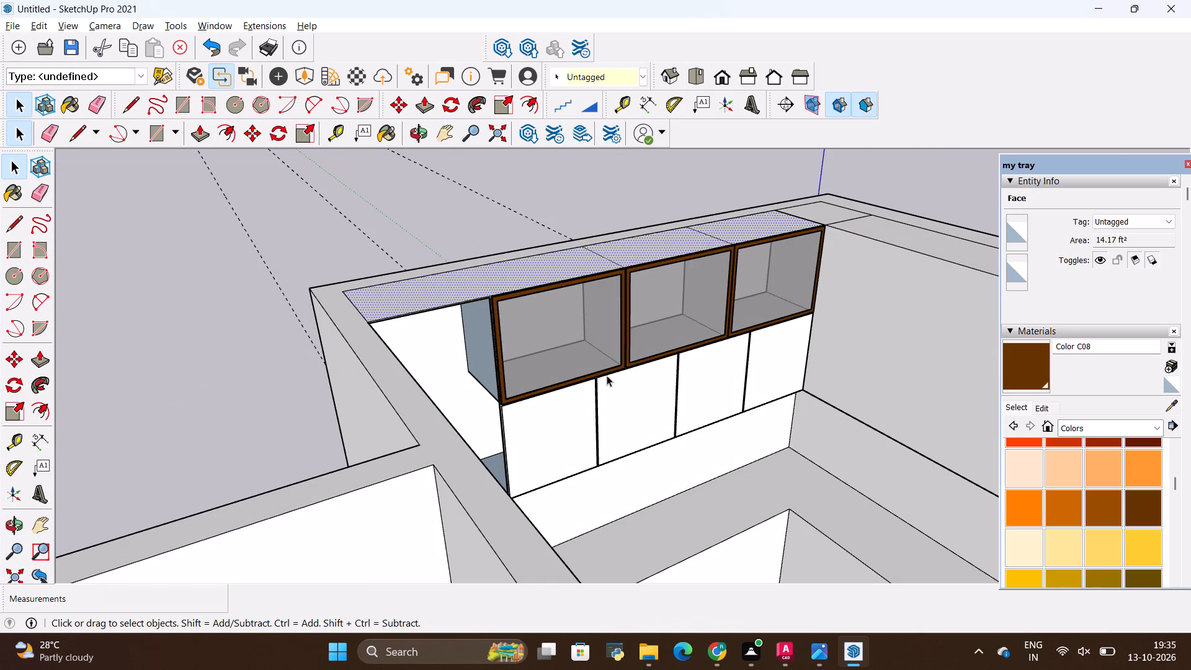
scroll(594, 393, "down", 6)
scroll(697, 392, "up", 9)
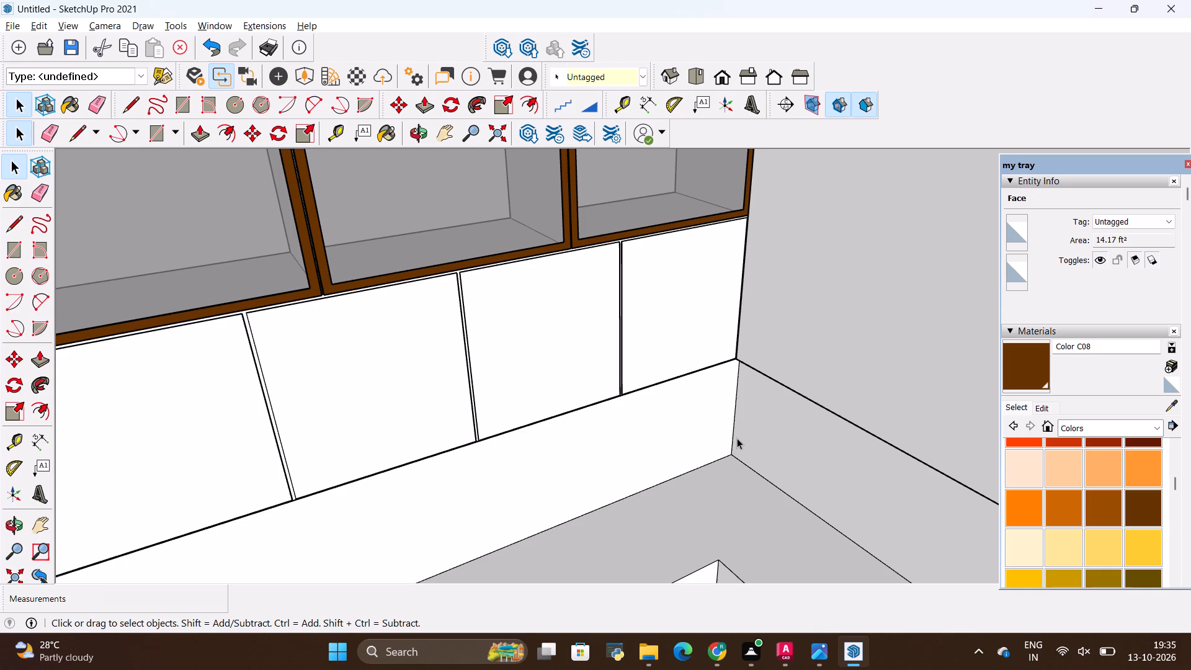
scroll(713, 431, "down", 4)
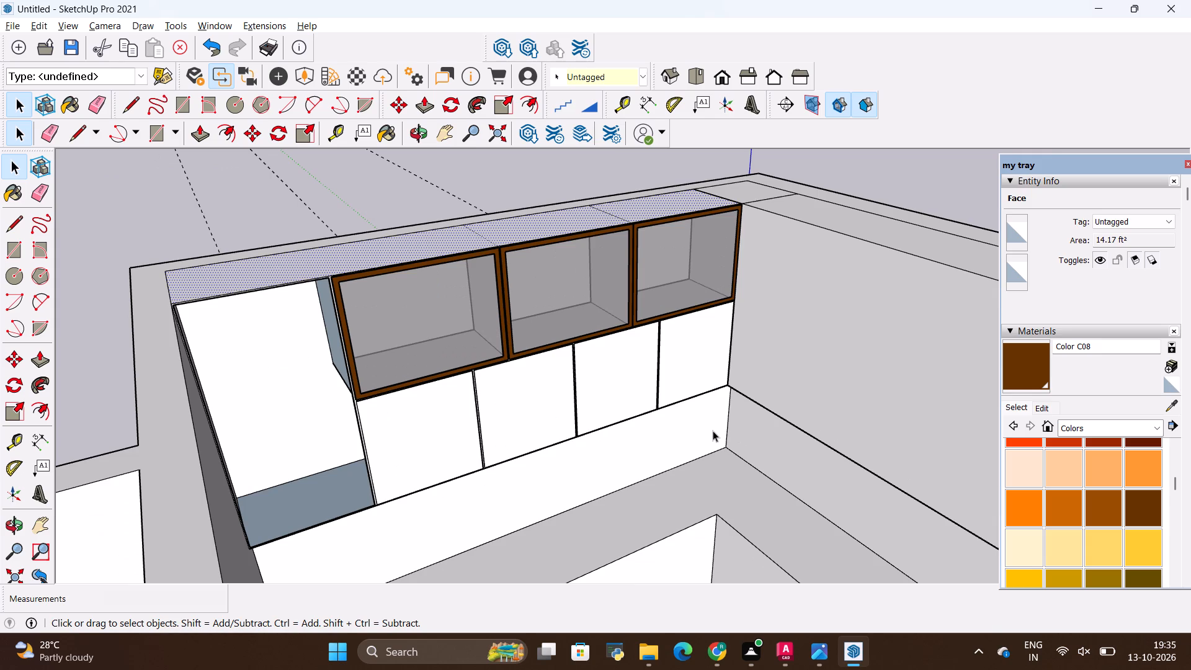
scroll(642, 431, "down", 1)
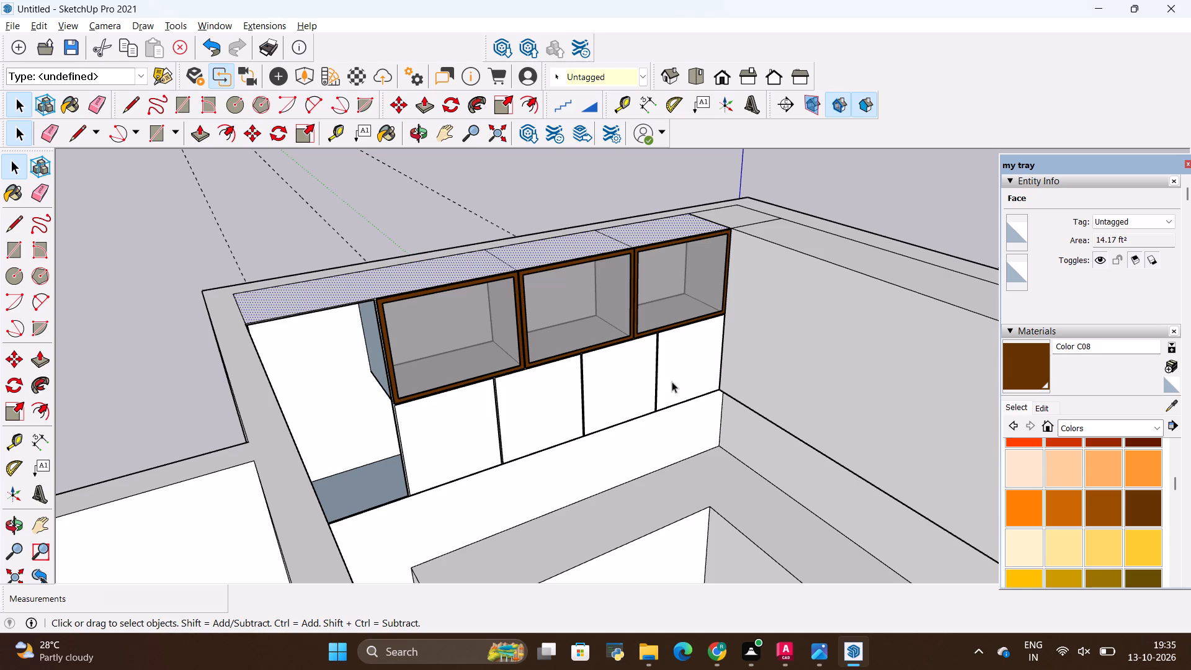
scroll(1190, 669, "down", 1)
scroll(1146, 540, "down", 3)
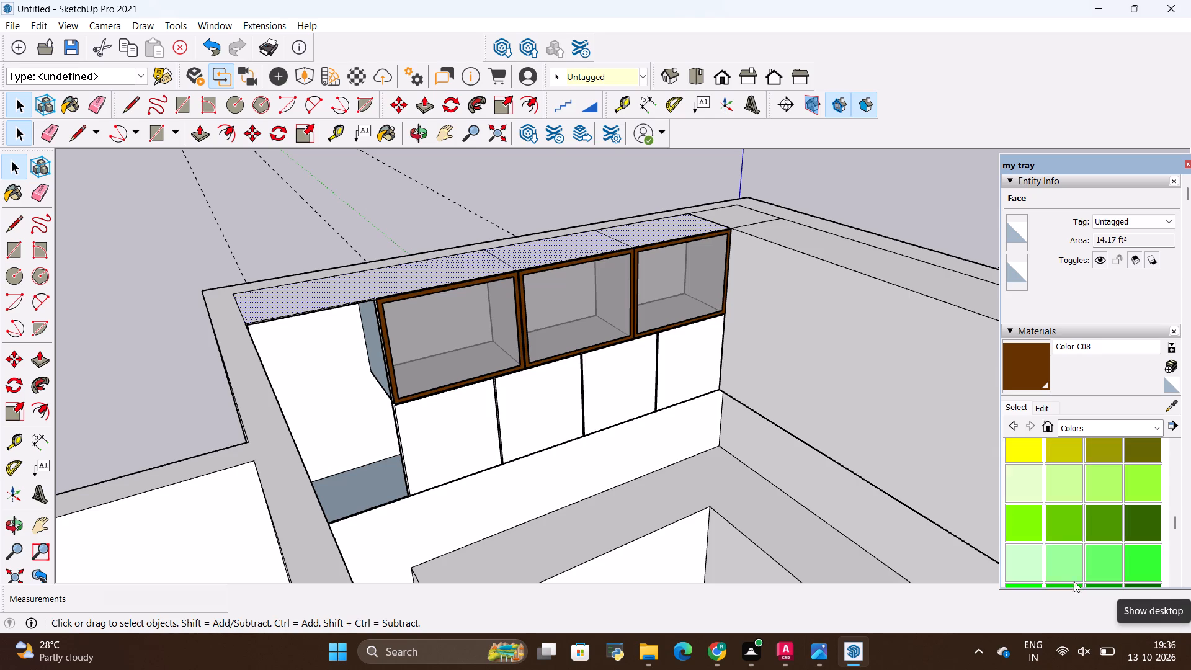
scroll(659, 440, "down", 11)
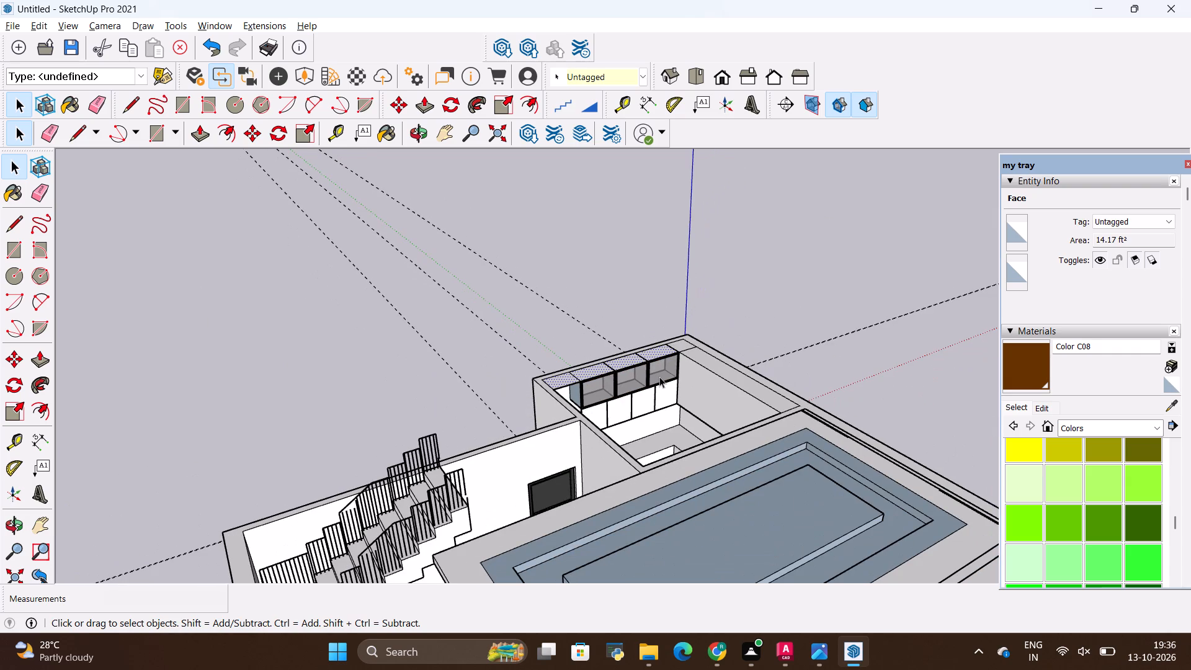
scroll(705, 371, "up", 2)
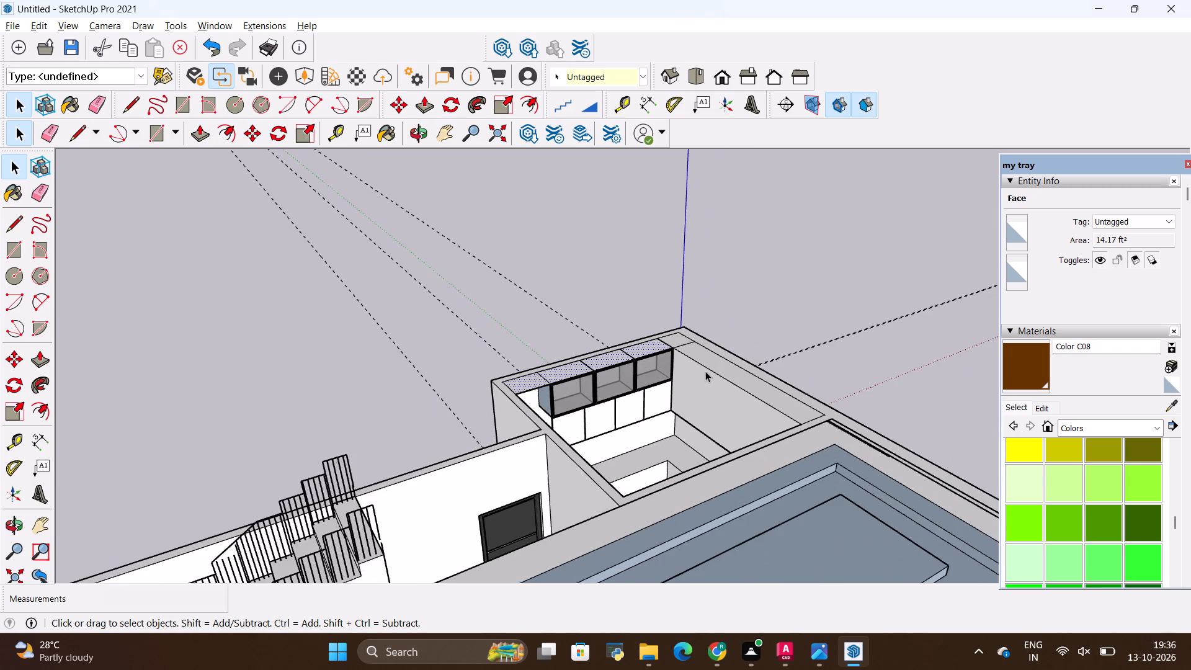
scroll(720, 366, "up", 1)
middle_click_drag(812, 341, 701, 430)
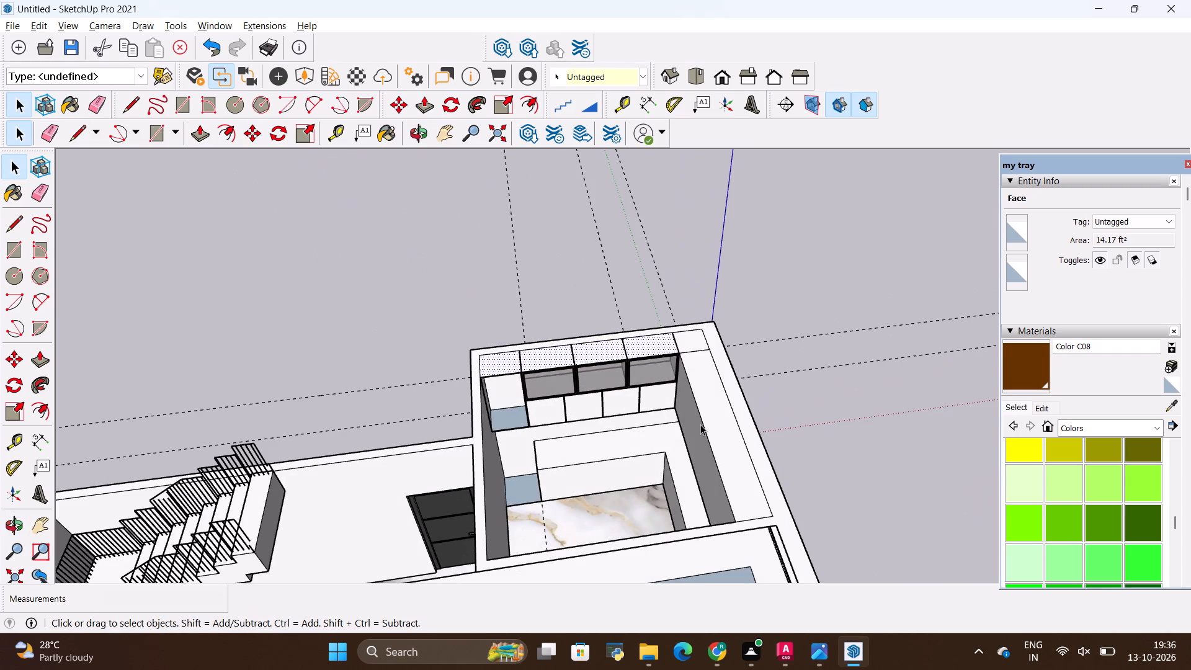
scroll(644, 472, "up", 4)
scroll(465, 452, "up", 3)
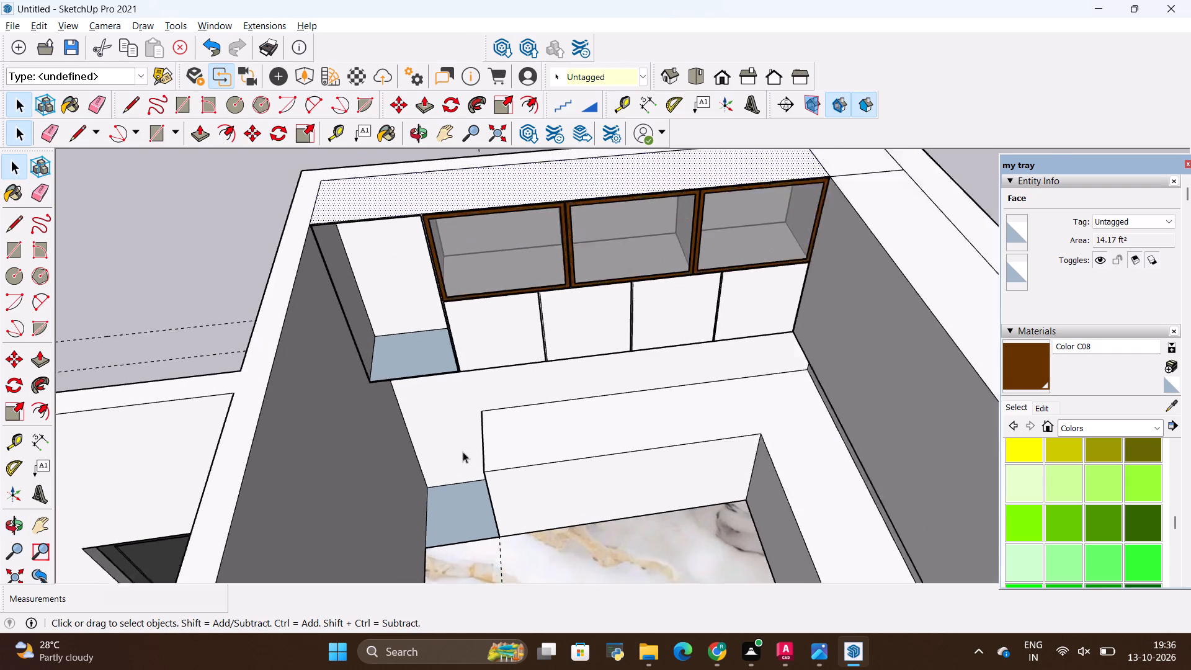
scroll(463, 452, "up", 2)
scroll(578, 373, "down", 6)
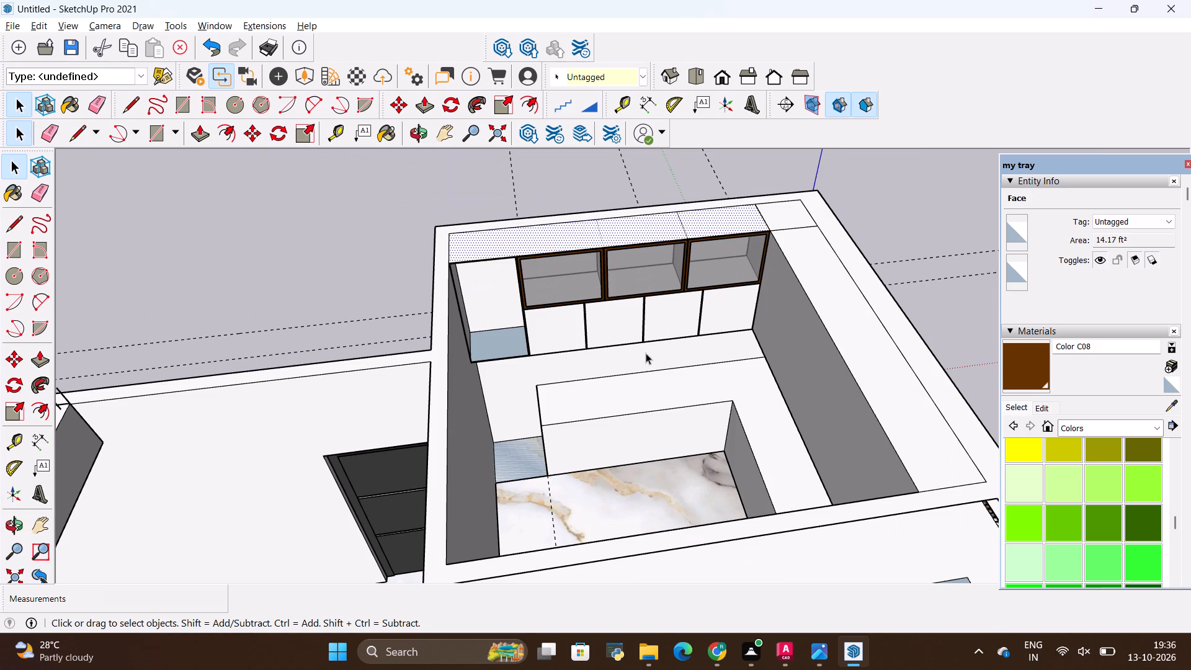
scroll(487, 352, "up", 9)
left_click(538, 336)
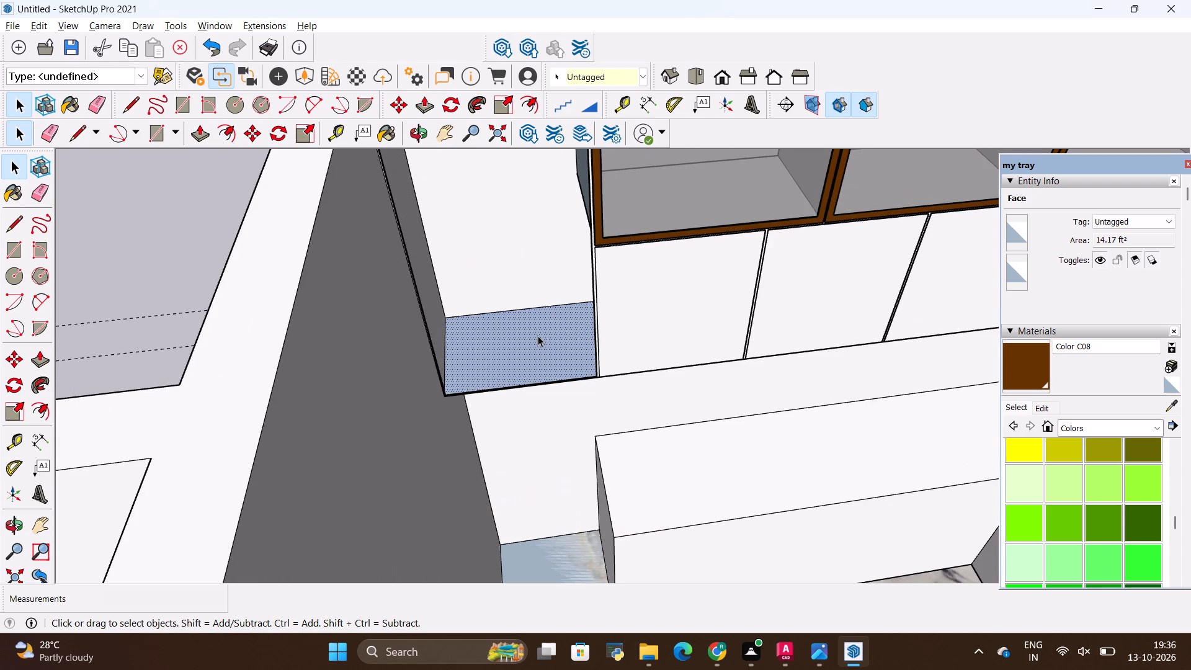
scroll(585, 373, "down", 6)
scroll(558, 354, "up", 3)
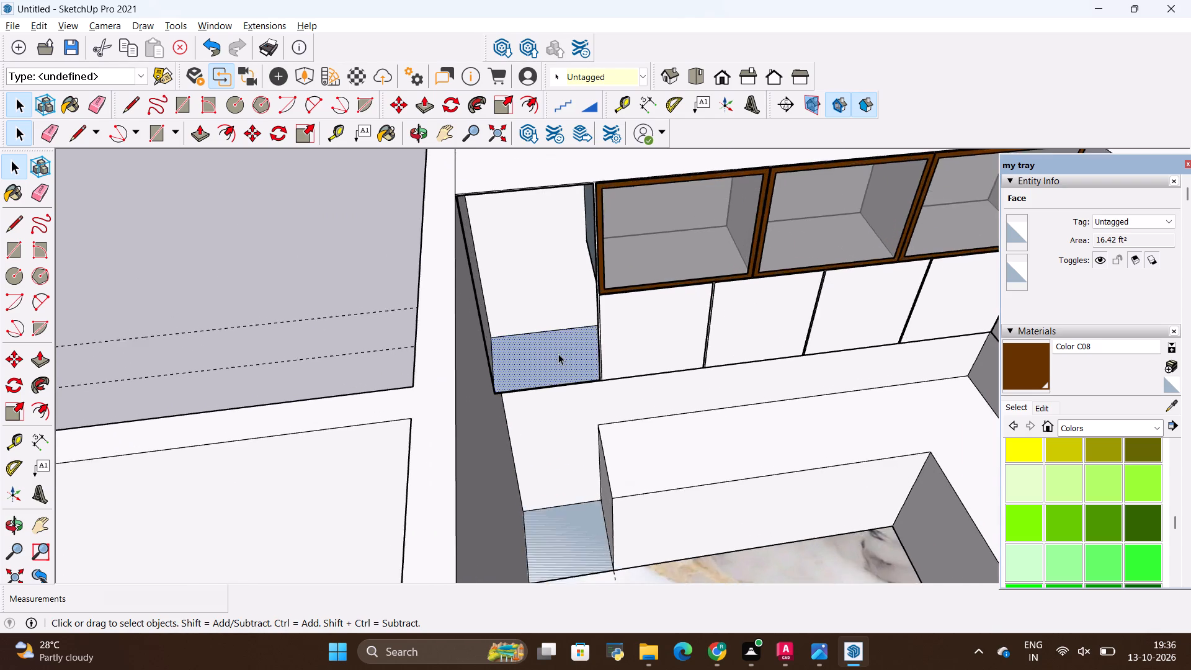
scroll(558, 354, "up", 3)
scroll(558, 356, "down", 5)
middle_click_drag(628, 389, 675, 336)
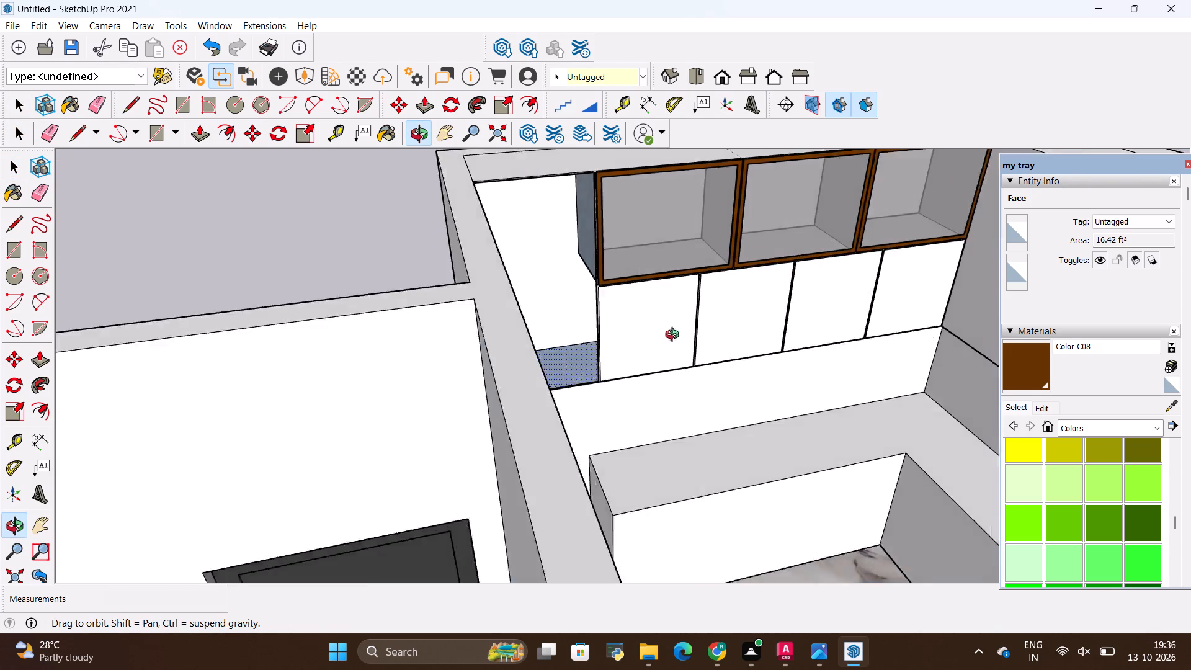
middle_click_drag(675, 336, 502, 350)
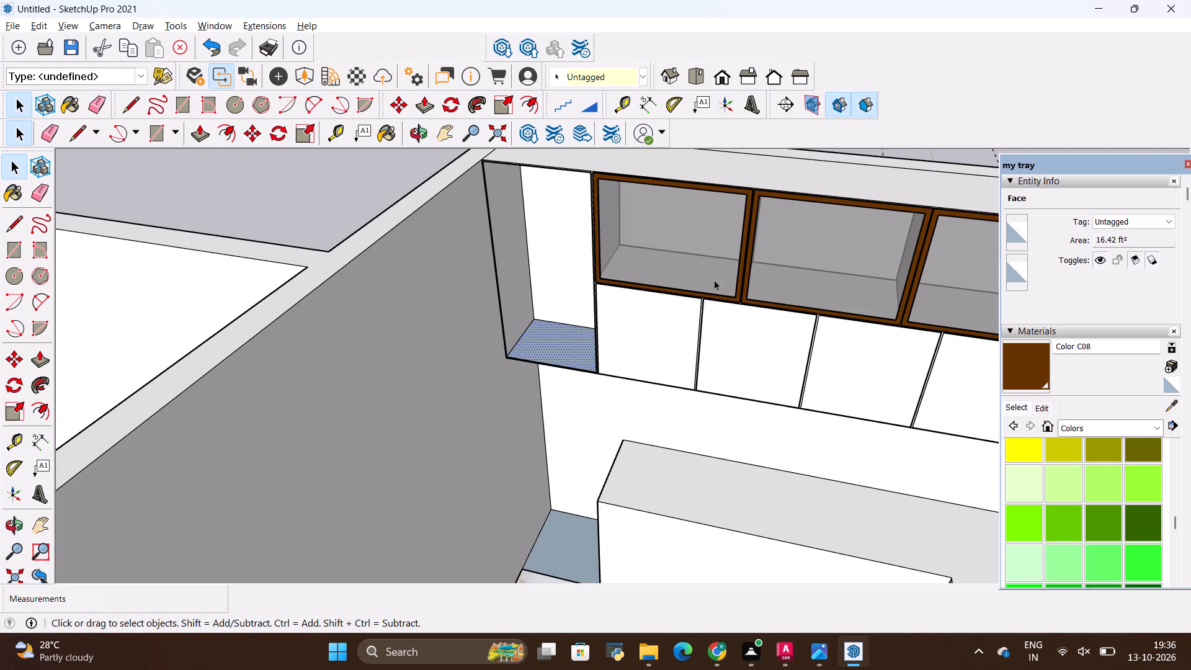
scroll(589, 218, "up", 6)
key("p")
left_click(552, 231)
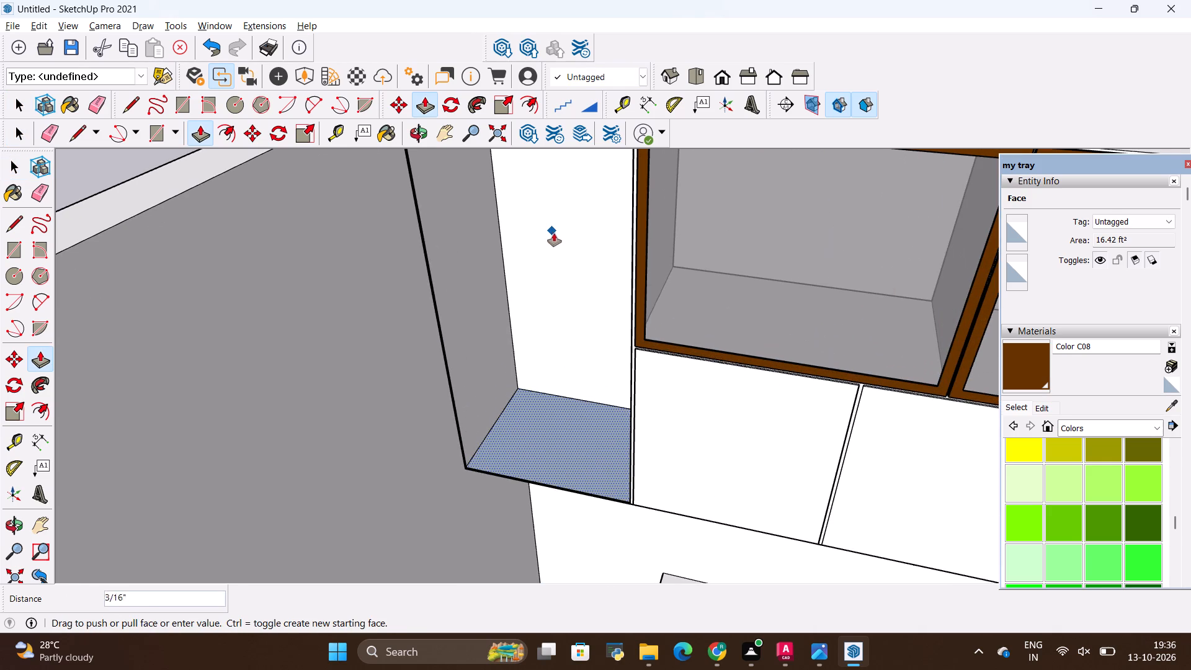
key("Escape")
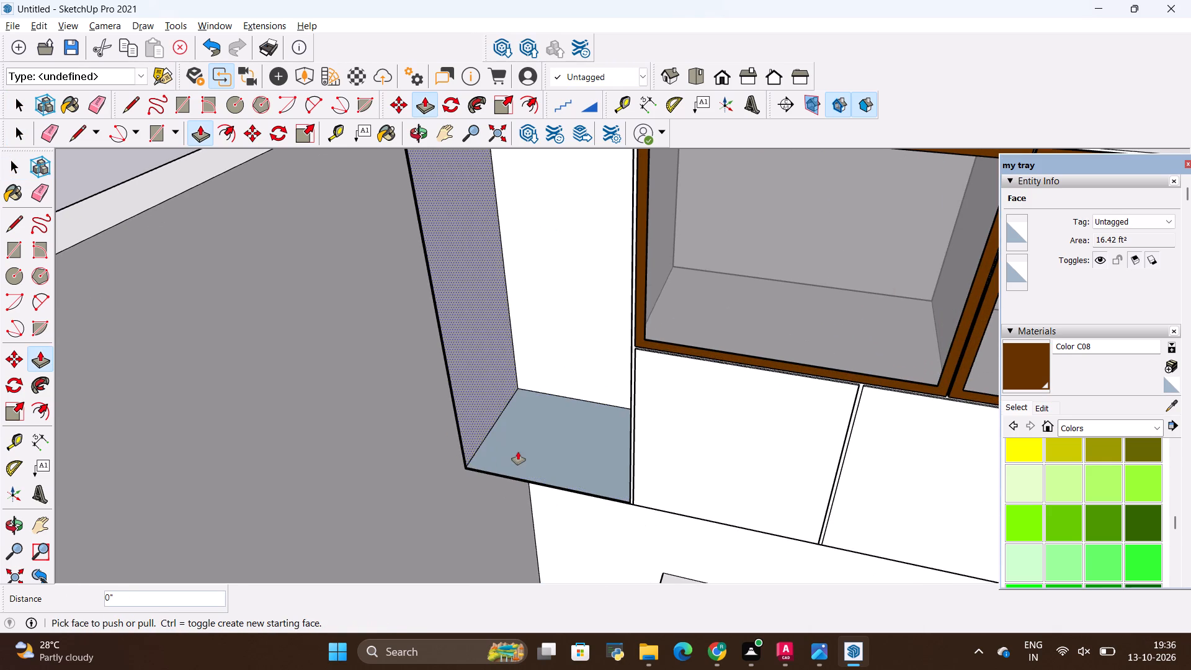
Push/Pull the open compartment's bottom face up to the cabinet top in two stages, about 2' and about 1' 11 13/16".
left_click(518, 452)
key("p")
left_click(531, 431)
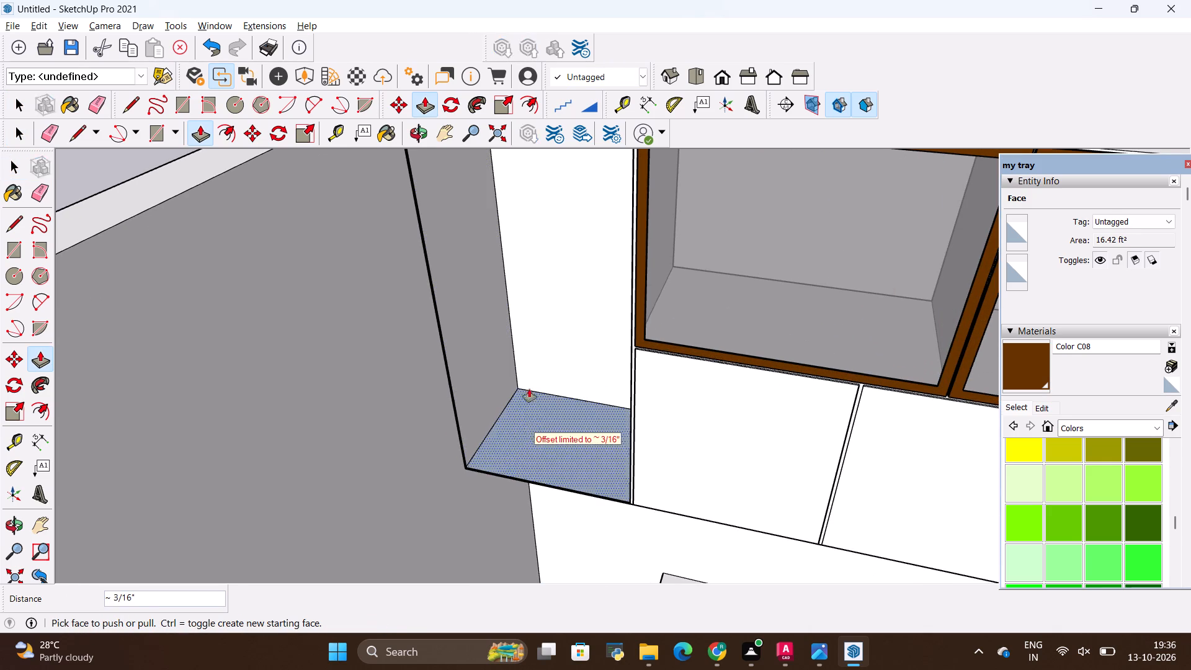
left_click(522, 413)
scroll(518, 272, "down", 7)
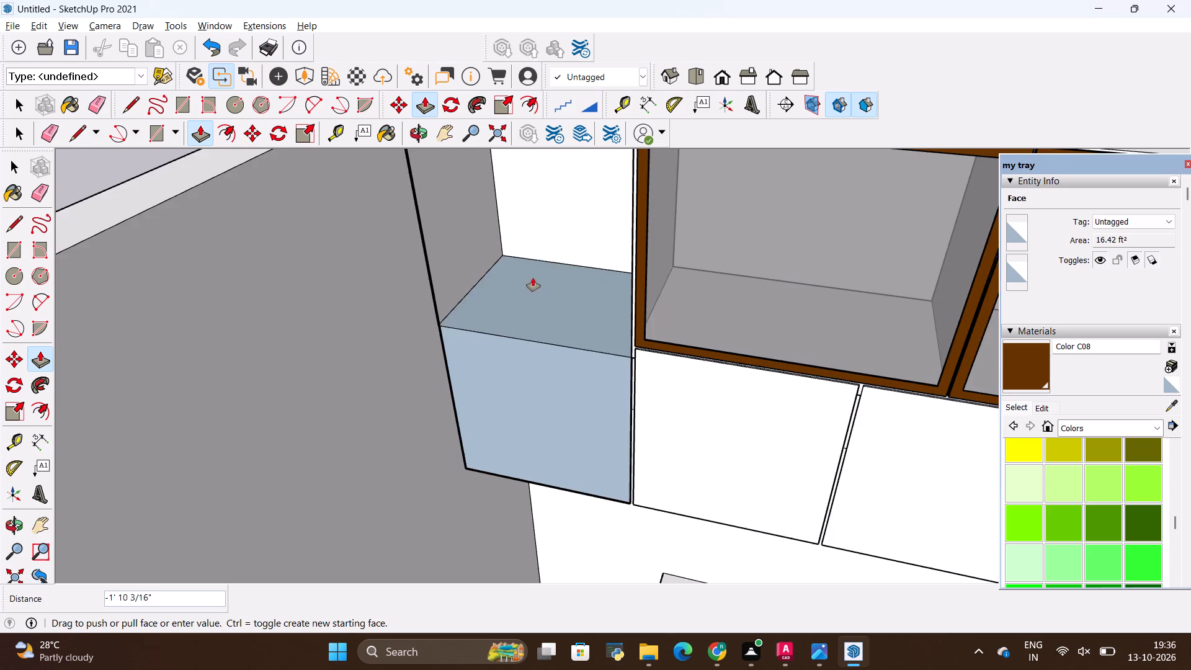
scroll(533, 278, "down", 9)
left_click(555, 230)
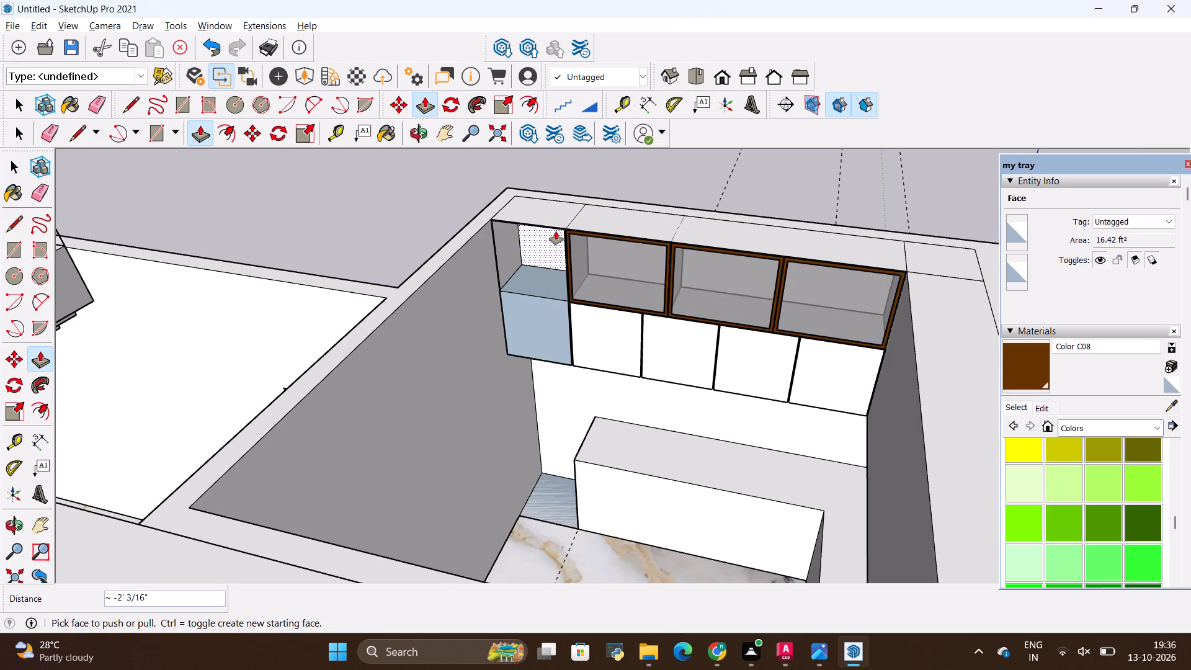
left_click(551, 283)
left_click(556, 212)
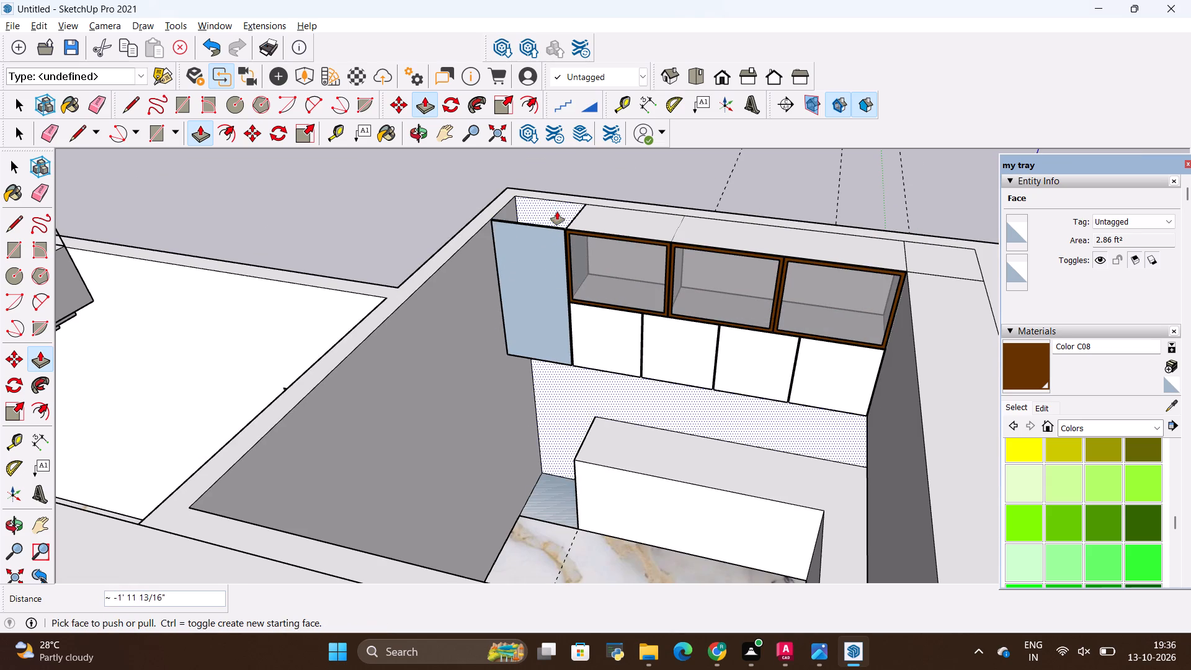
Draw a rectangle across the compartment's open top, from the inner wall corner to the first framed cabinet's front corner.
scroll(522, 213, "down", 4)
scroll(522, 205, "up", 12)
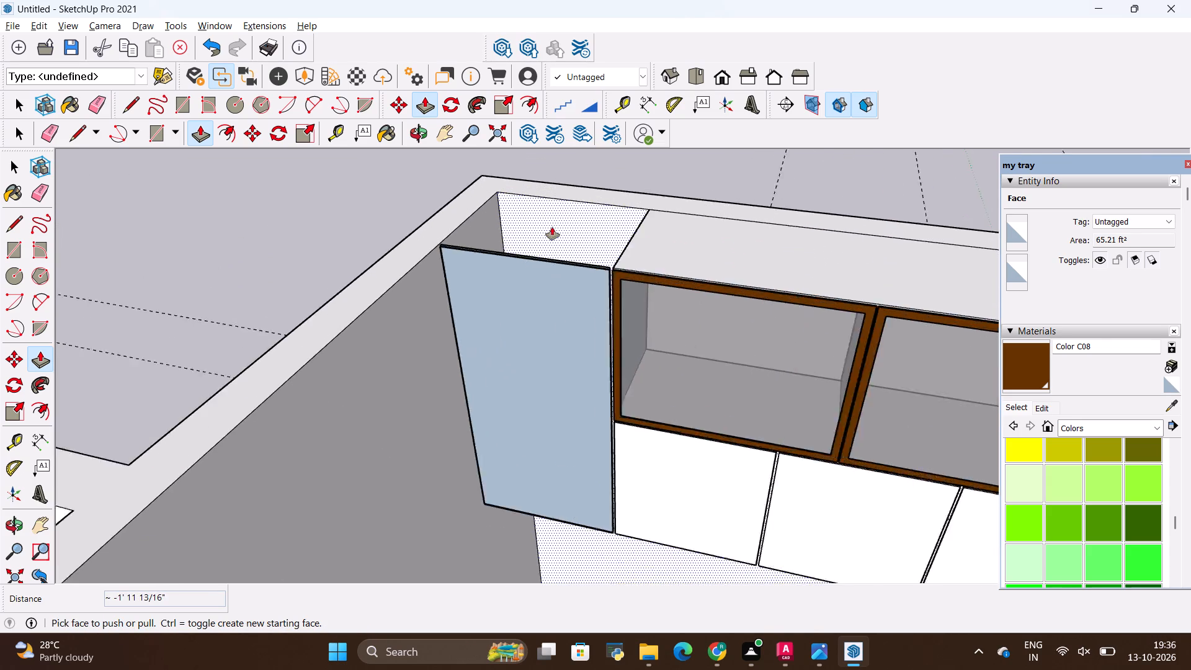
scroll(552, 227, "up", 7)
middle_click_drag(551, 246, 406, 494)
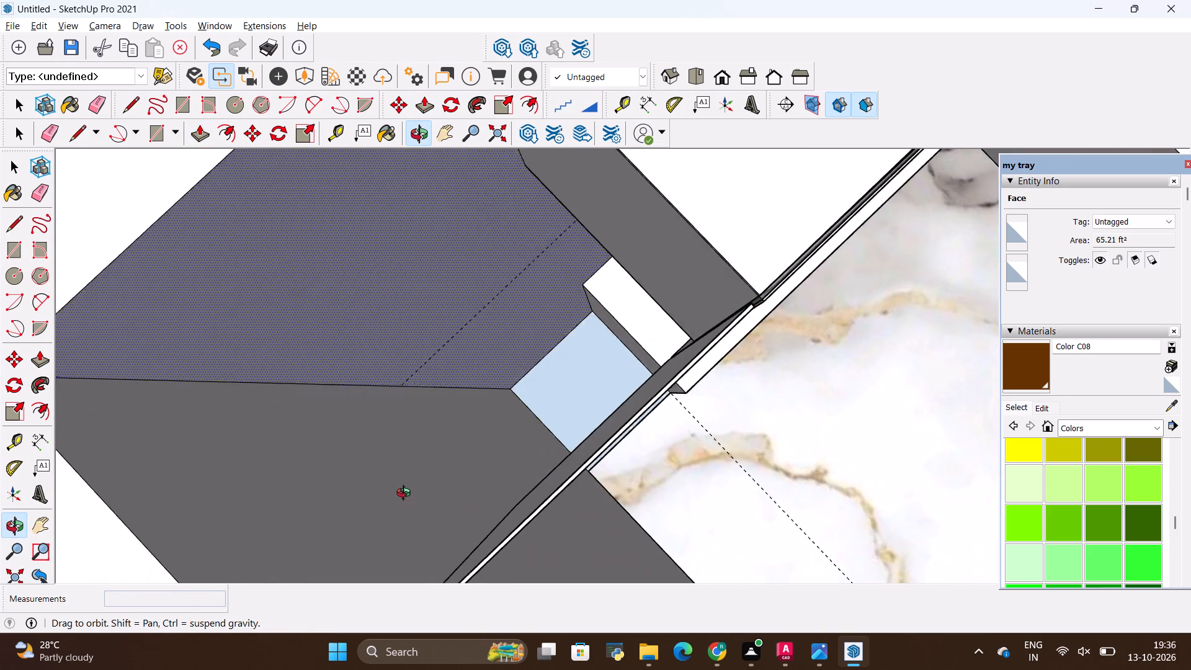
middle_click_drag(406, 494, 462, 468)
scroll(462, 468, "up", 1)
scroll(534, 346, "down", 6)
scroll(604, 305, "down", 3)
middle_click_drag(573, 349, 418, 326)
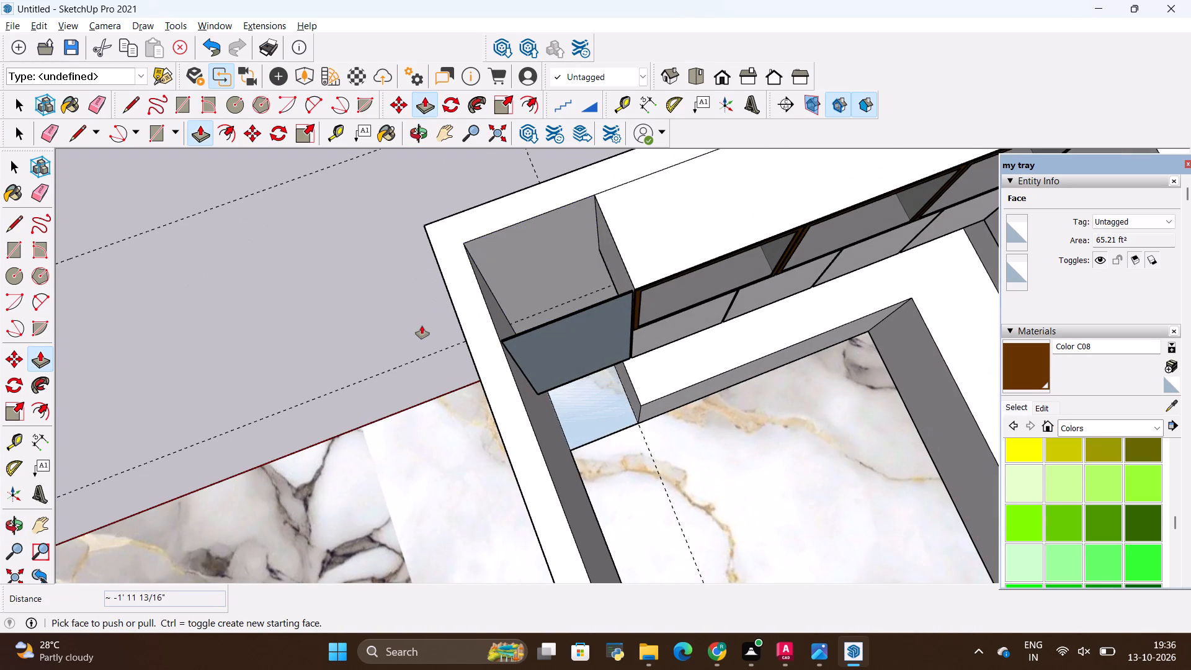
key("r")
left_click(466, 241)
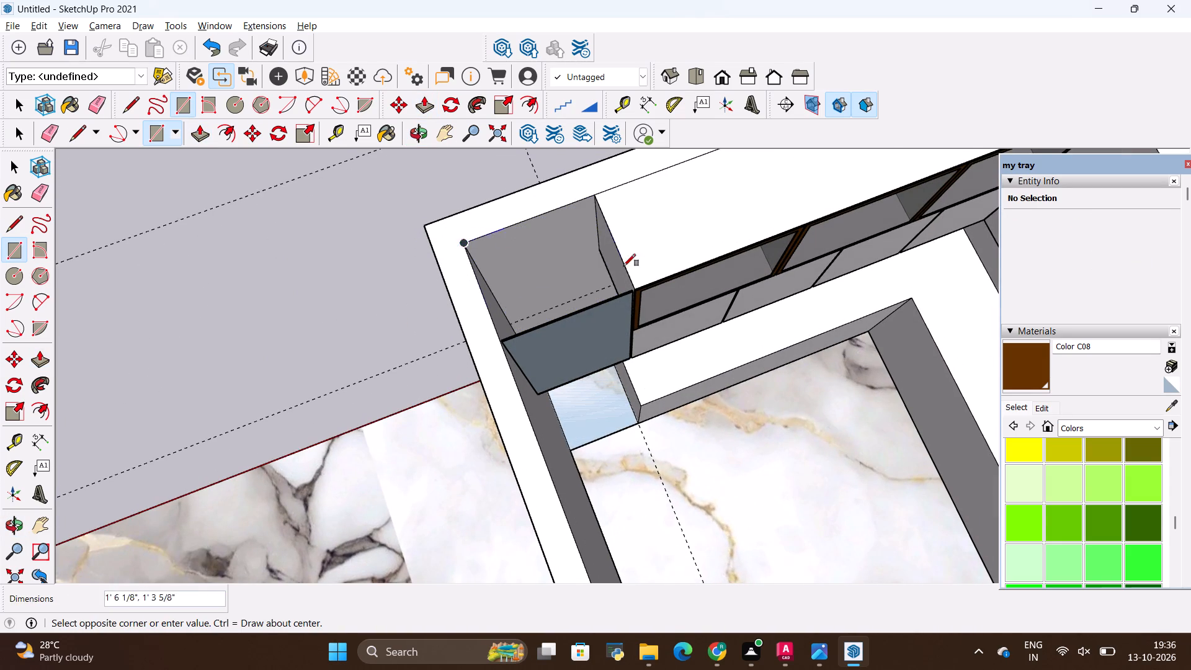
left_click(636, 287)
scroll(509, 279, "down", 6)
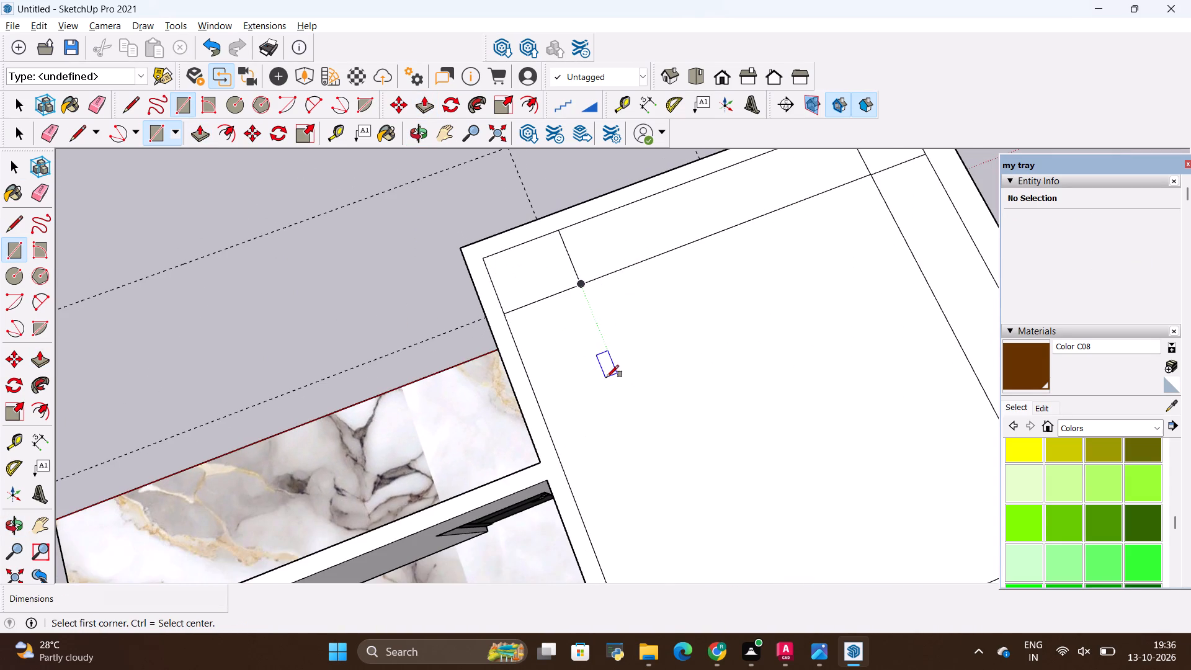
Erase the large white face covering the top of the kitchen room.
key("space")
right_click(607, 377)
left_click(677, 404)
Reverse the blue front face of the closed compartment beside the framed cabinets and clear the selection.
scroll(556, 338, "down", 6)
middle_click_drag(616, 364, 584, 334)
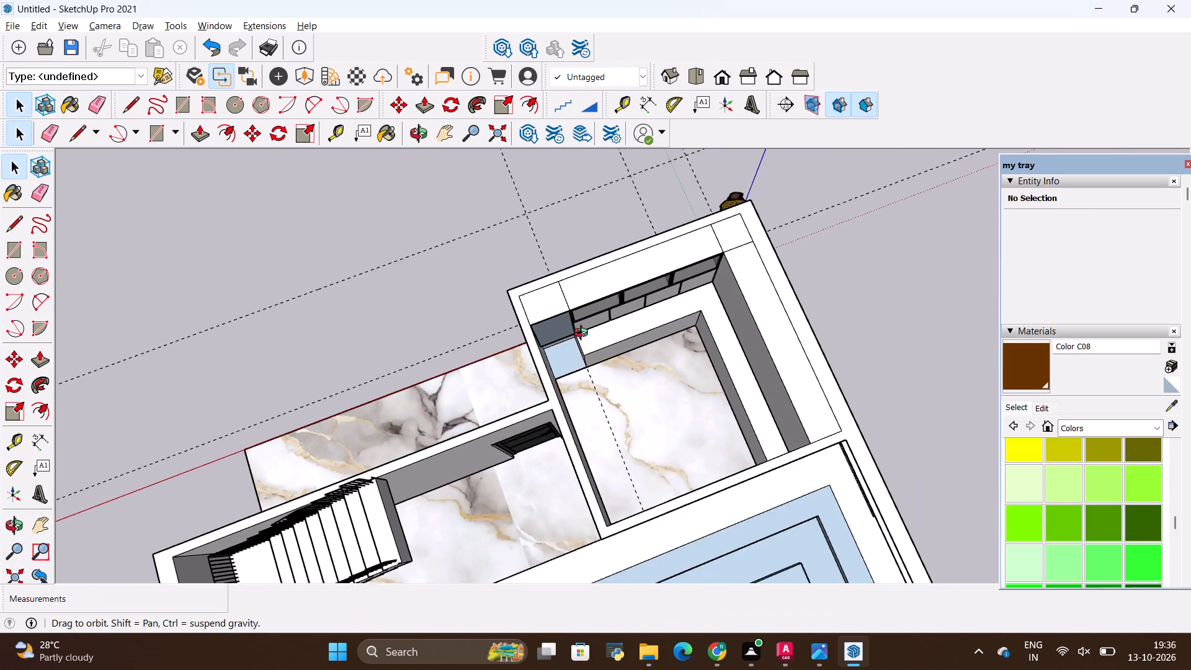
middle_click_drag(584, 334, 501, 234)
scroll(552, 269, "up", 8)
key("space")
right_click(564, 308)
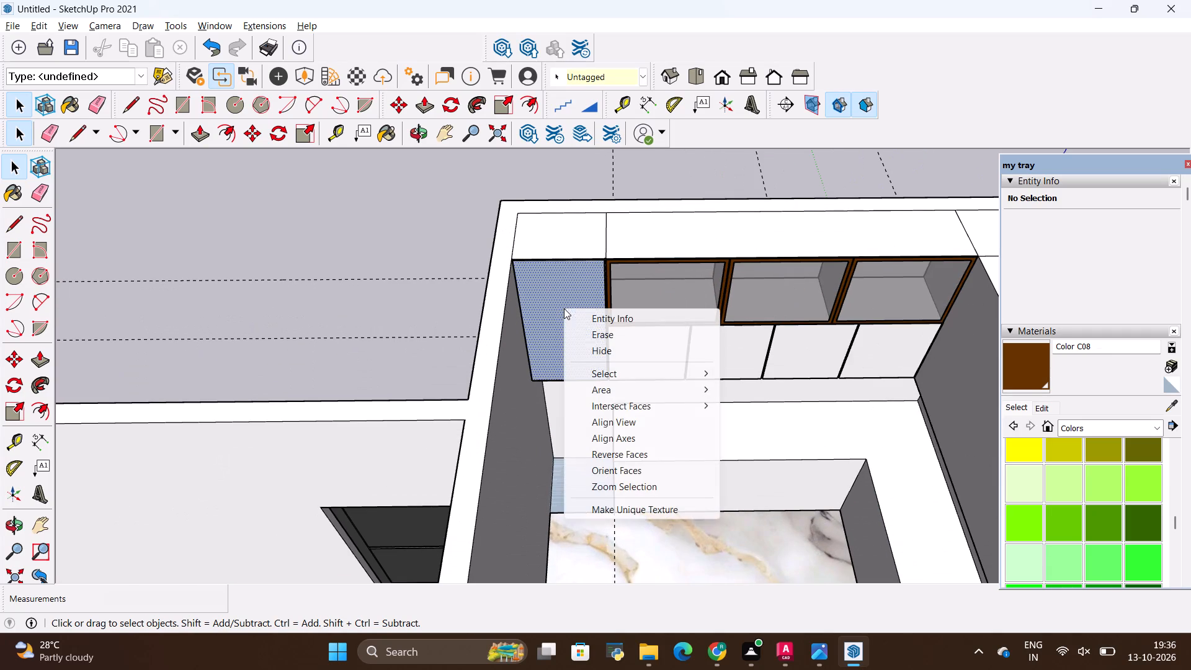
left_click(620, 453)
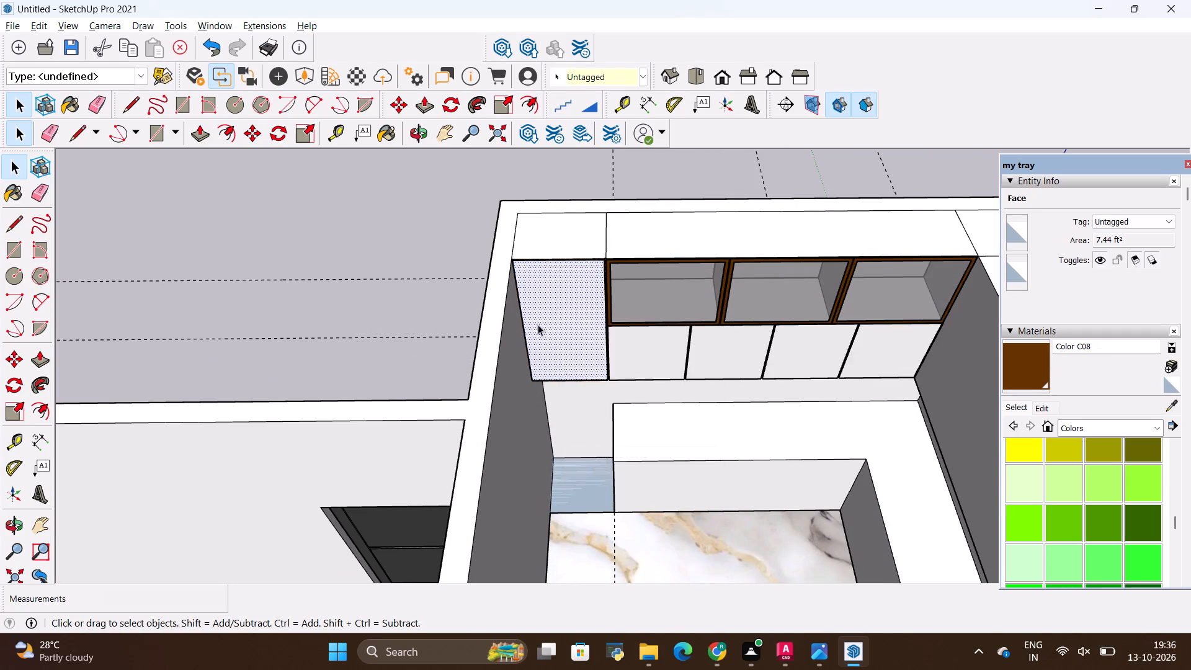
scroll(532, 308, "down", 4)
scroll(585, 257, "up", 2)
key("space")
left_click(418, 199)
Erase the edges dividing the white top surface at the room corner beside the third framed cabinet.
middle_click_drag(682, 346, 628, 248)
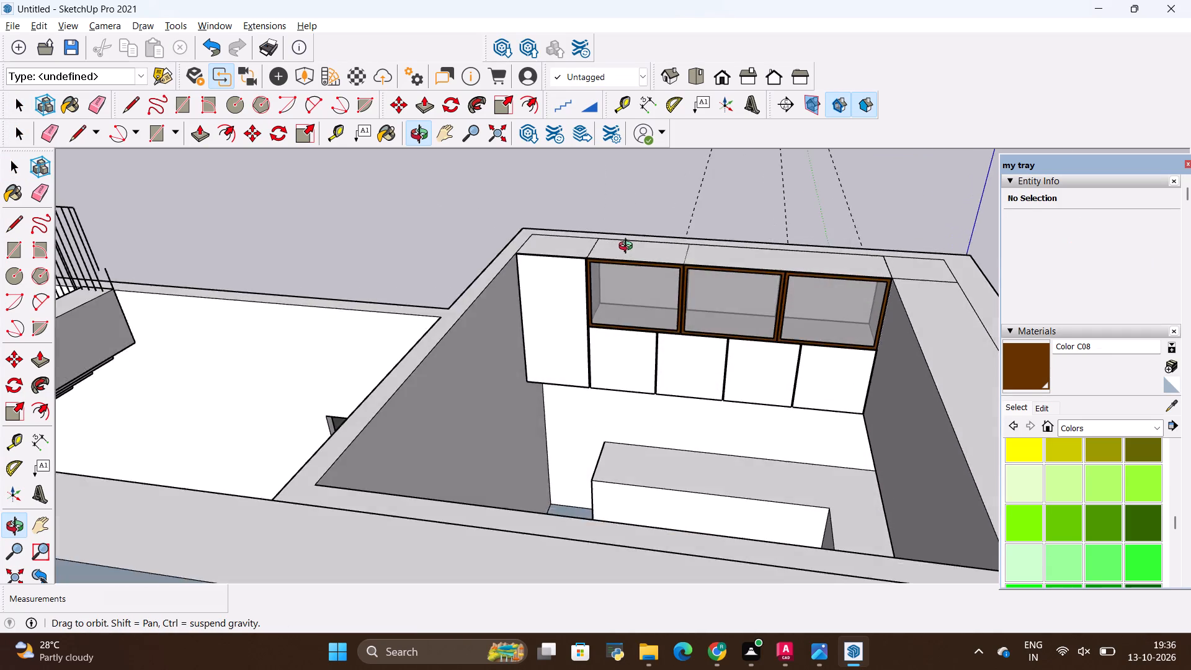
middle_click_drag(628, 248, 730, 354)
scroll(904, 207, "up", 6)
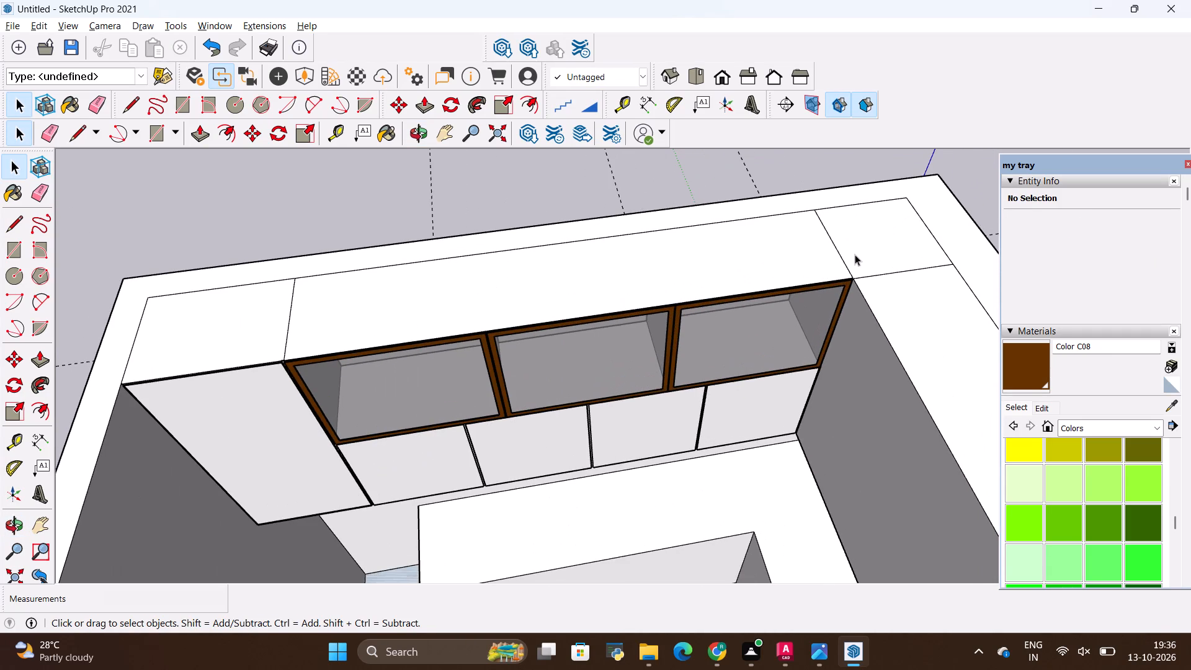
key("e")
left_click_drag(859, 254, 831, 252)
left_click_drag(872, 253, 899, 333)
Examine the blank front face of the wall cabinet run adjoining the three framed cabinets.
scroll(478, 191, "down", 5)
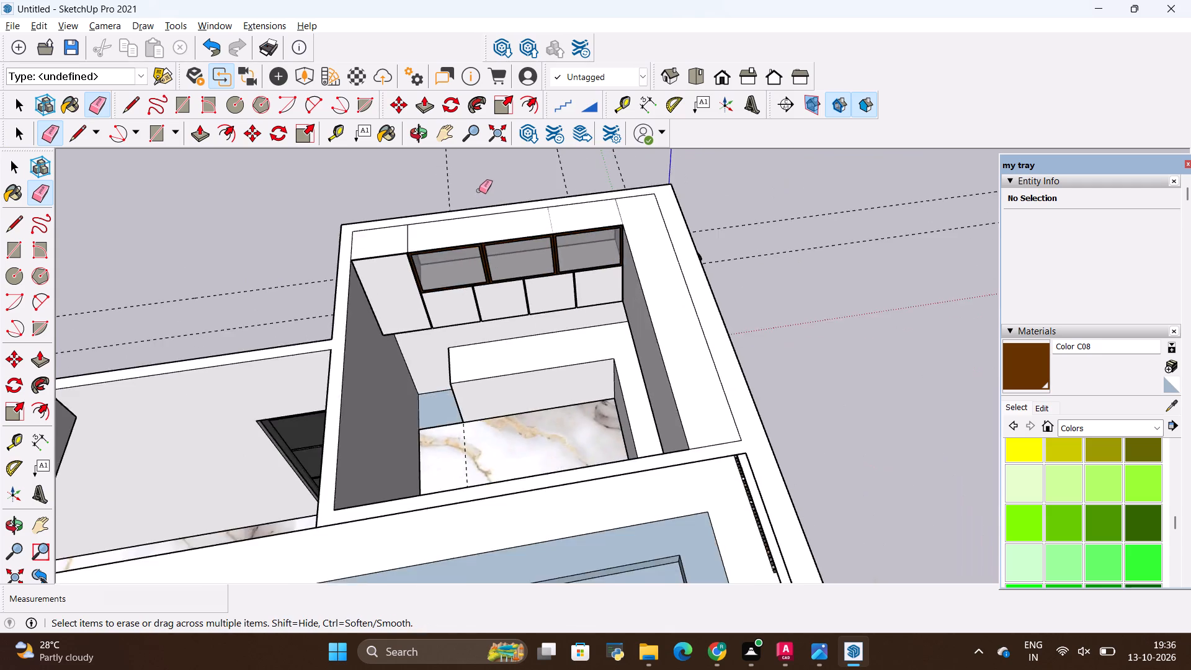
scroll(479, 190, "down", 5)
middle_click_drag(526, 297, 900, 280)
scroll(413, 361, "up", 7)
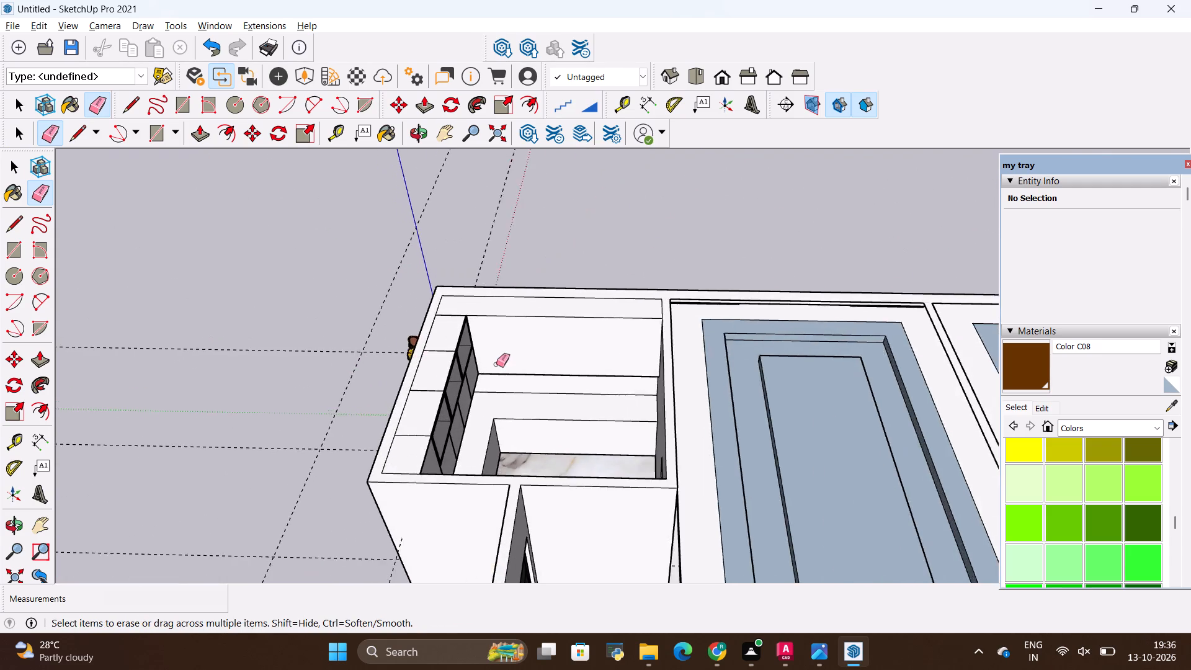
scroll(496, 364, "up", 10)
middle_click_drag(622, 354, 571, 264)
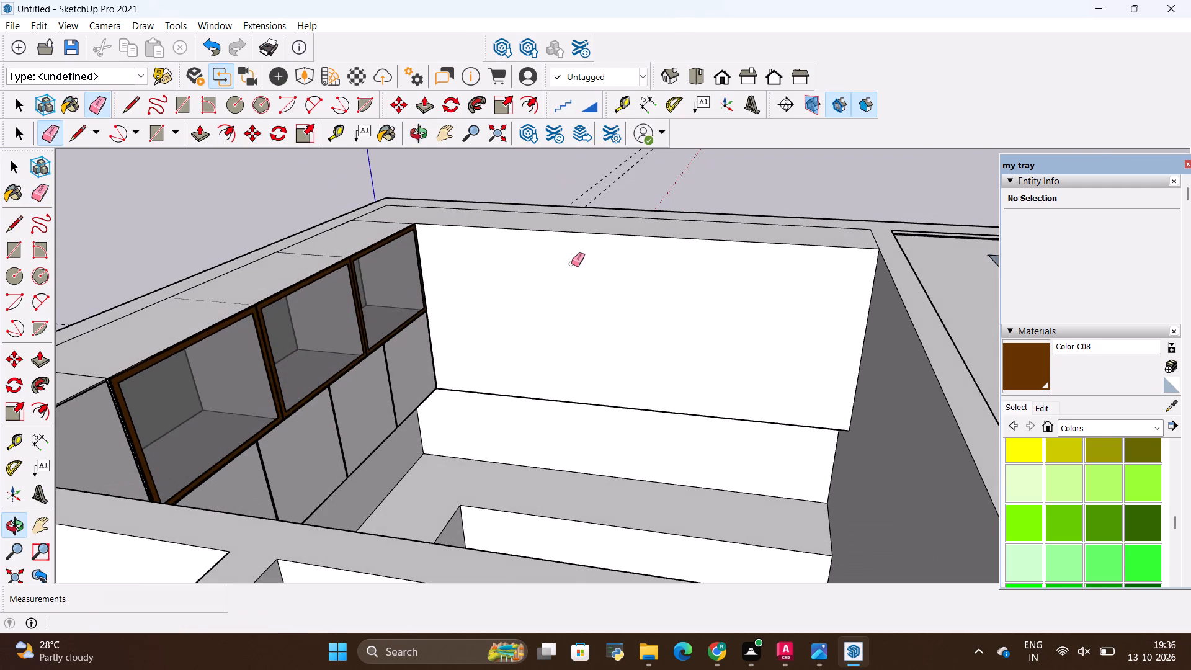
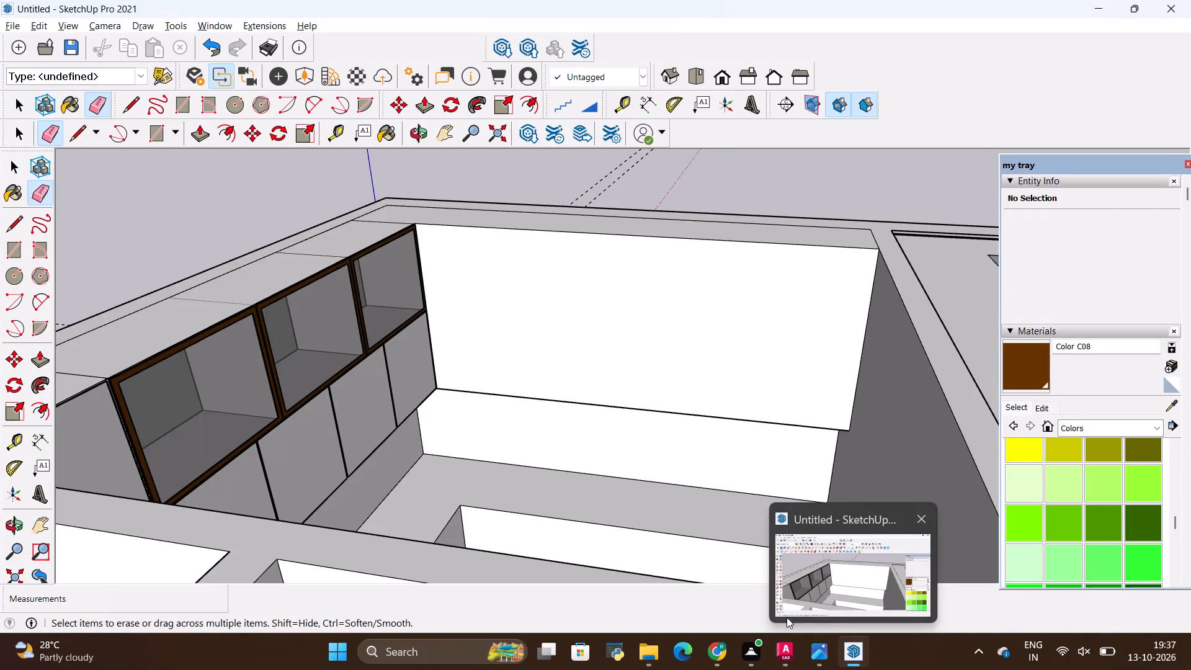
Switch to the kitchen reference photo, examine the upper cabinet layout around the corner, and return to the model.
left_click(824, 649)
scroll(653, 295, "down", 9)
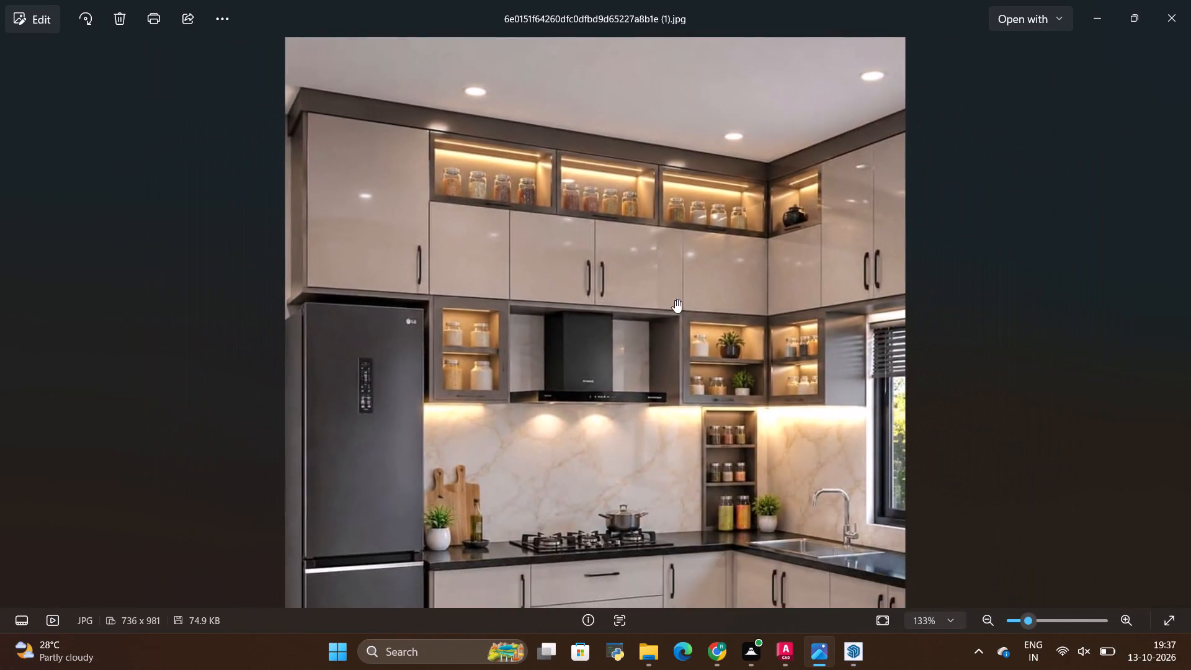
scroll(700, 297, "up", 3)
key("alt+Tab")
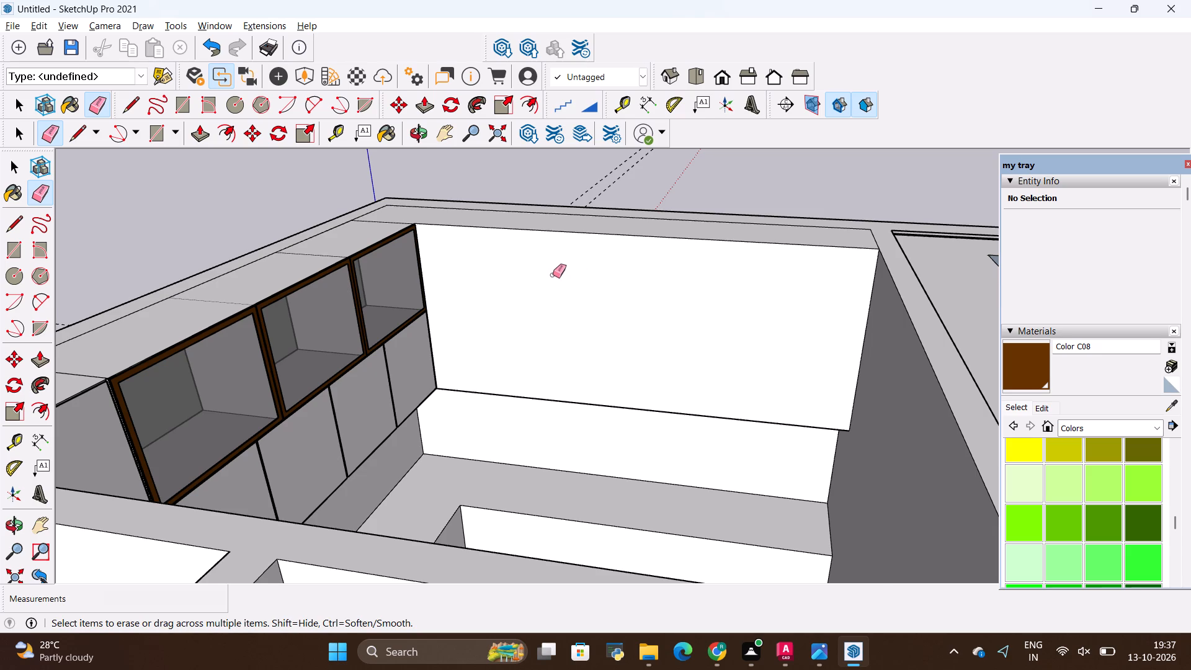
Divide the top edge of the blank adjoining wall cabinet front into 6 equal segments.
scroll(553, 275, "up", 4)
scroll(553, 275, "down", 5)
middle_click_drag(554, 275, 614, 319)
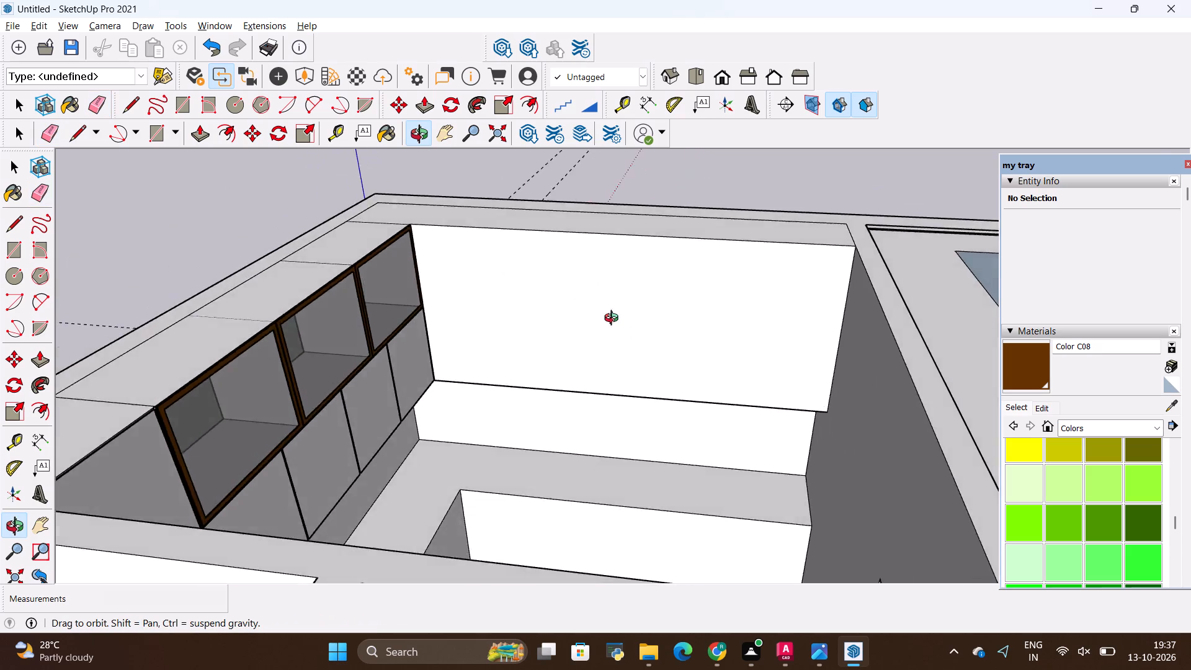
middle_click_drag(614, 319, 620, 298)
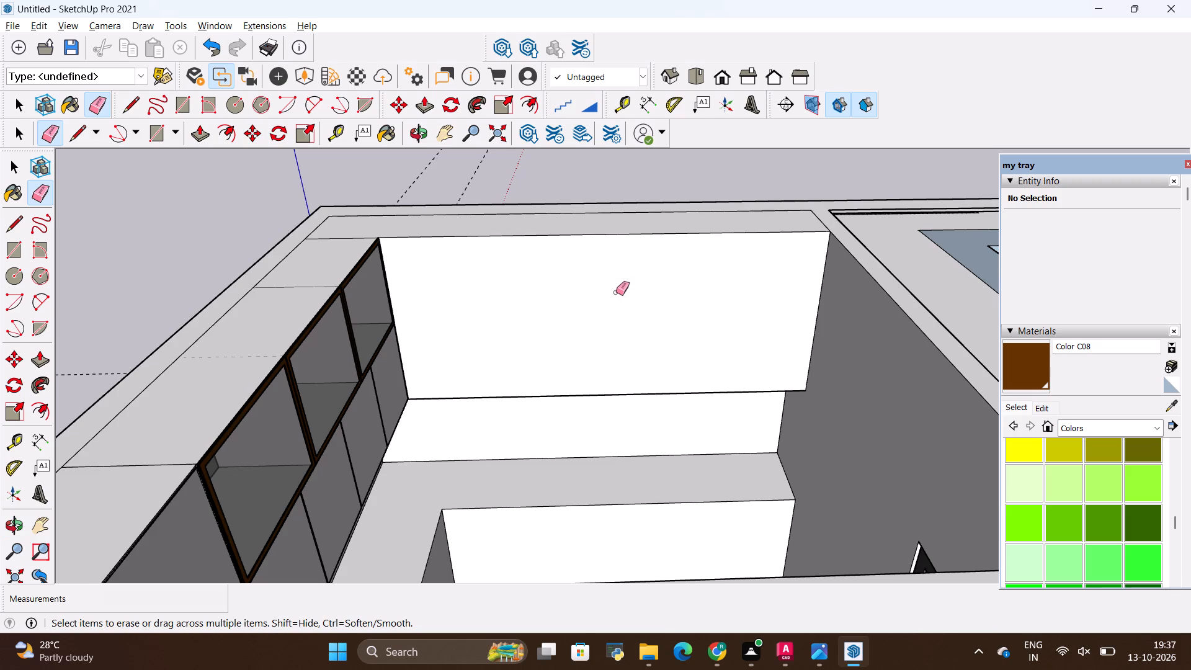
scroll(608, 281, "up", 3)
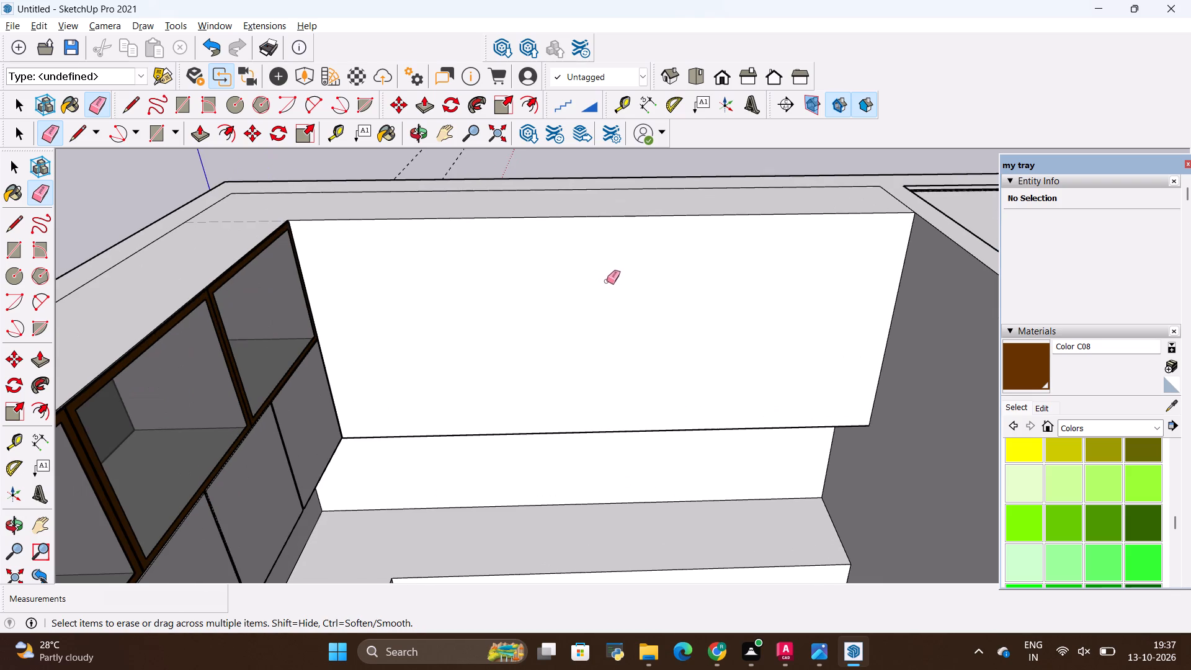
key("space")
left_click(604, 269)
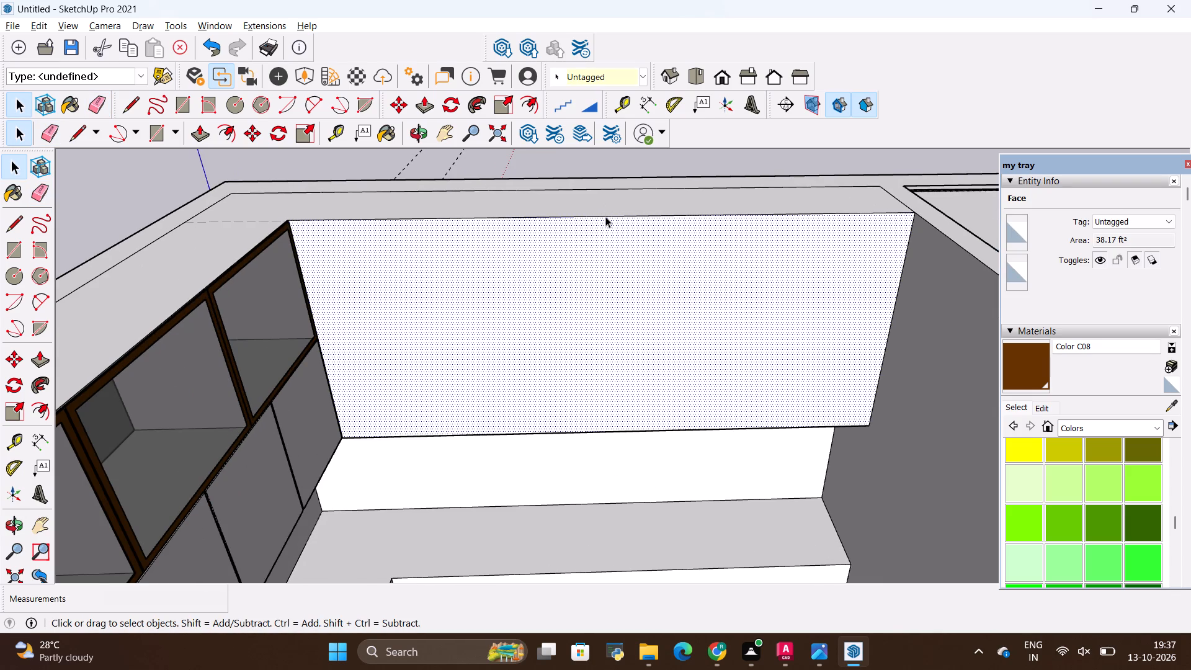
left_click(605, 217)
right_click(610, 217)
left_click(677, 309)
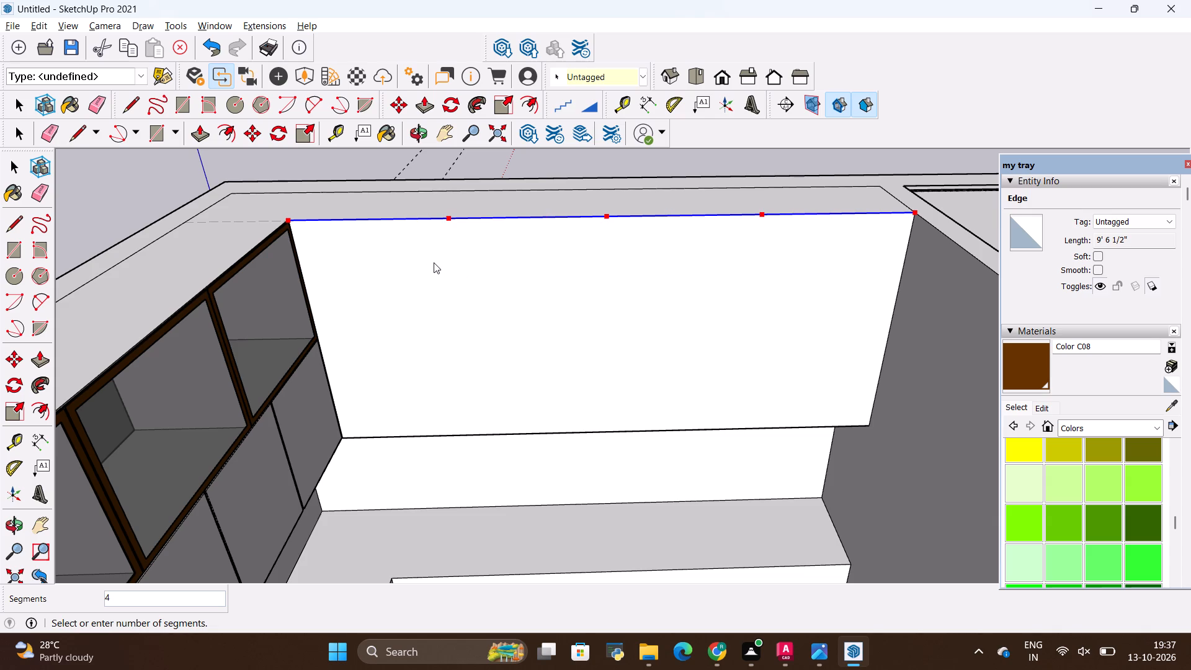
scroll(434, 262, "down", 5)
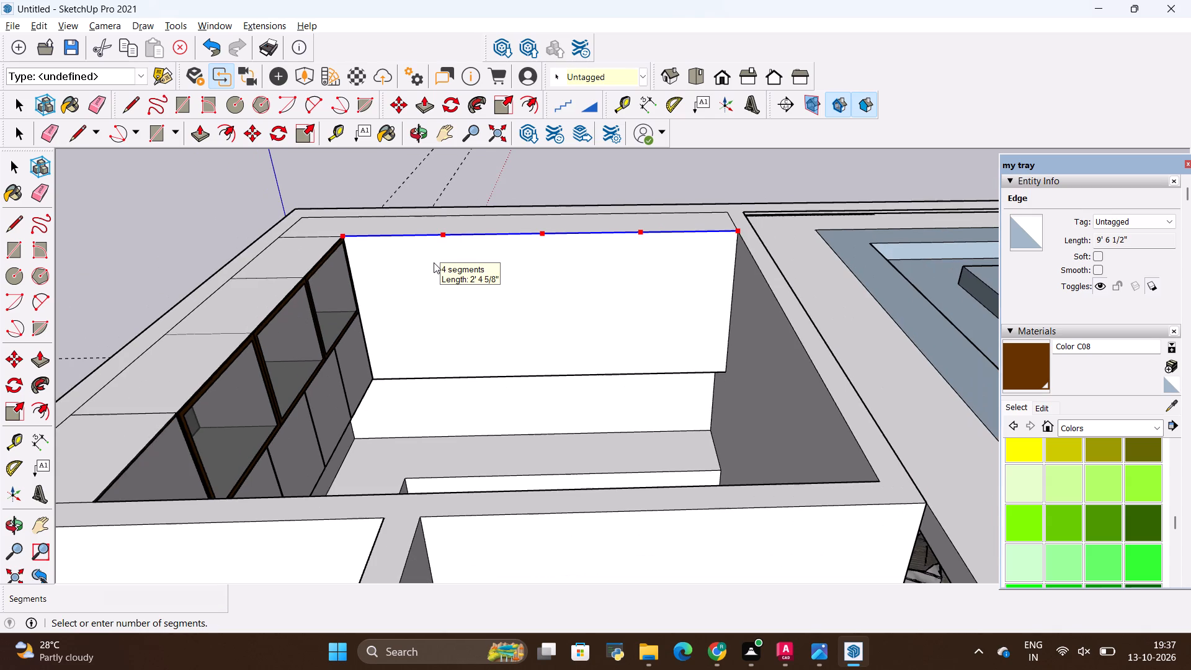
middle_click_drag(434, 262, 323, 334)
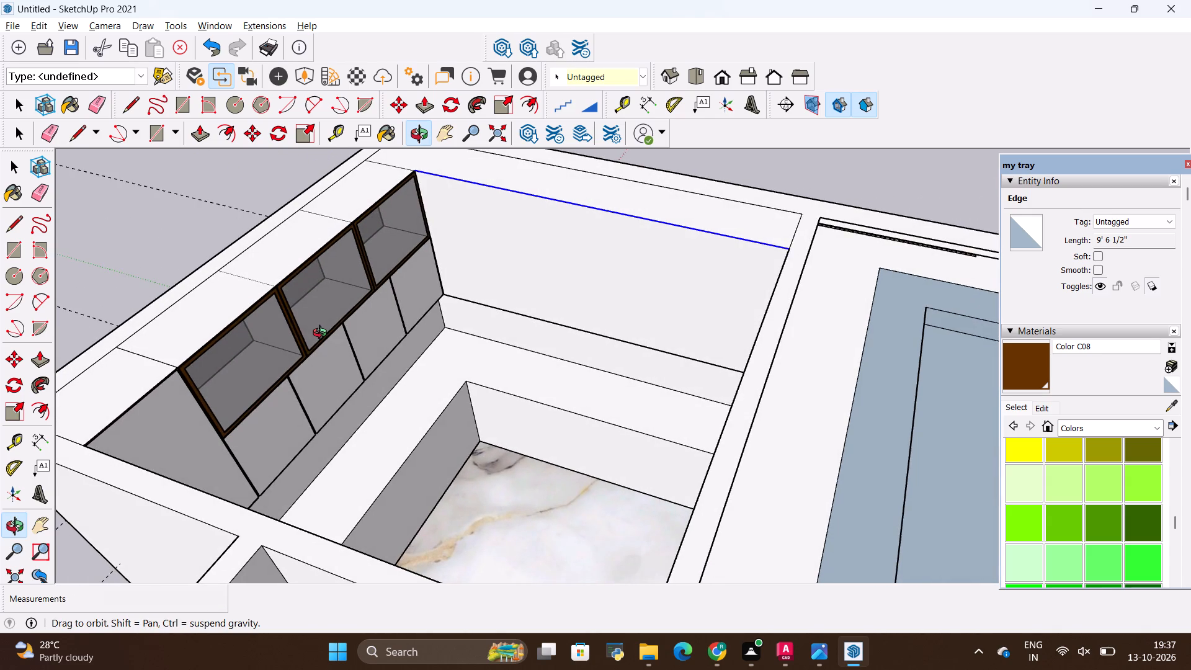
middle_click_drag(323, 334, 525, 277)
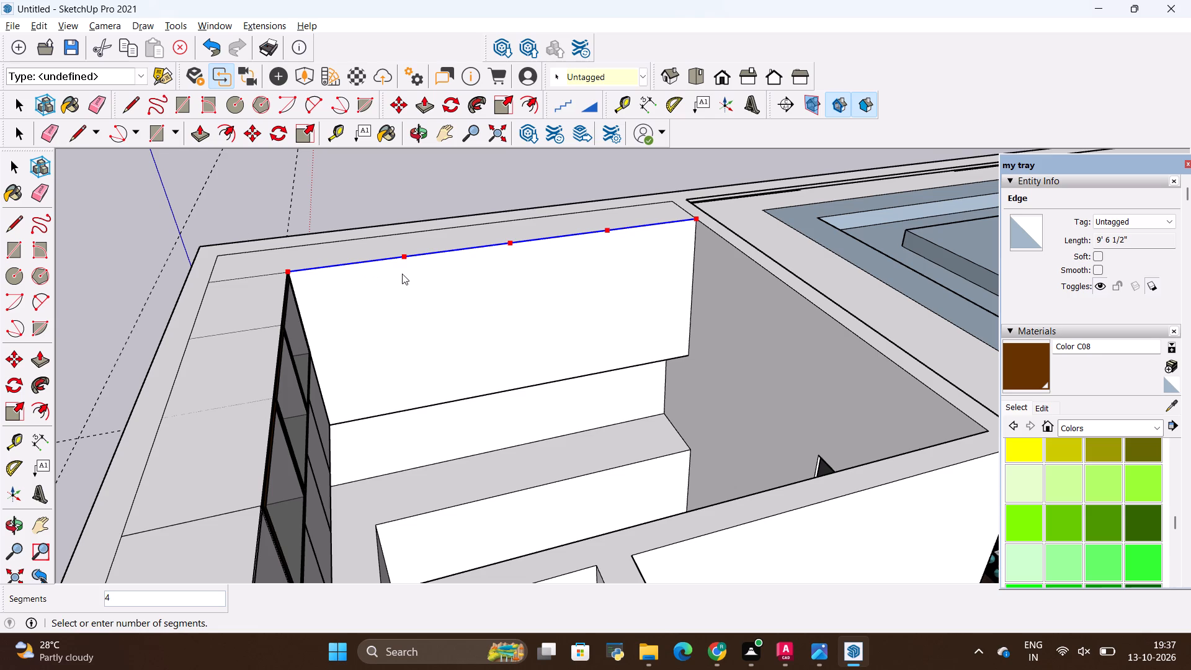
left_click(365, 270)
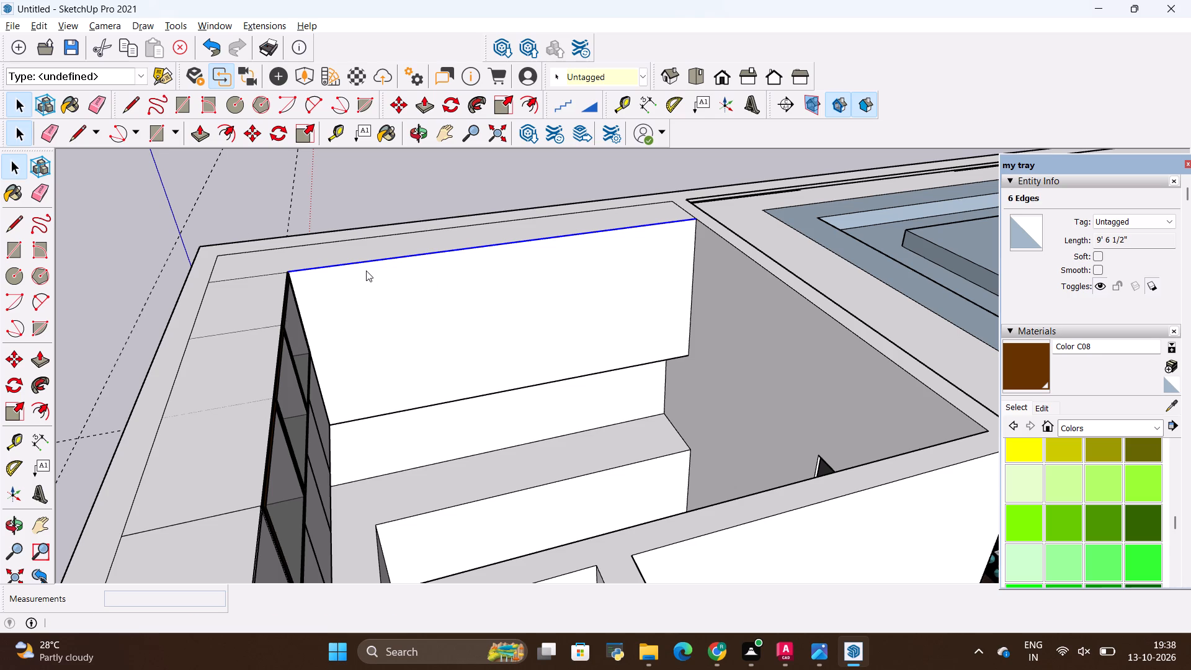
Draw five vertical 4' lines from the top edge's division points to the bottom edge of the cabinet front.
key("l")
left_click(362, 263)
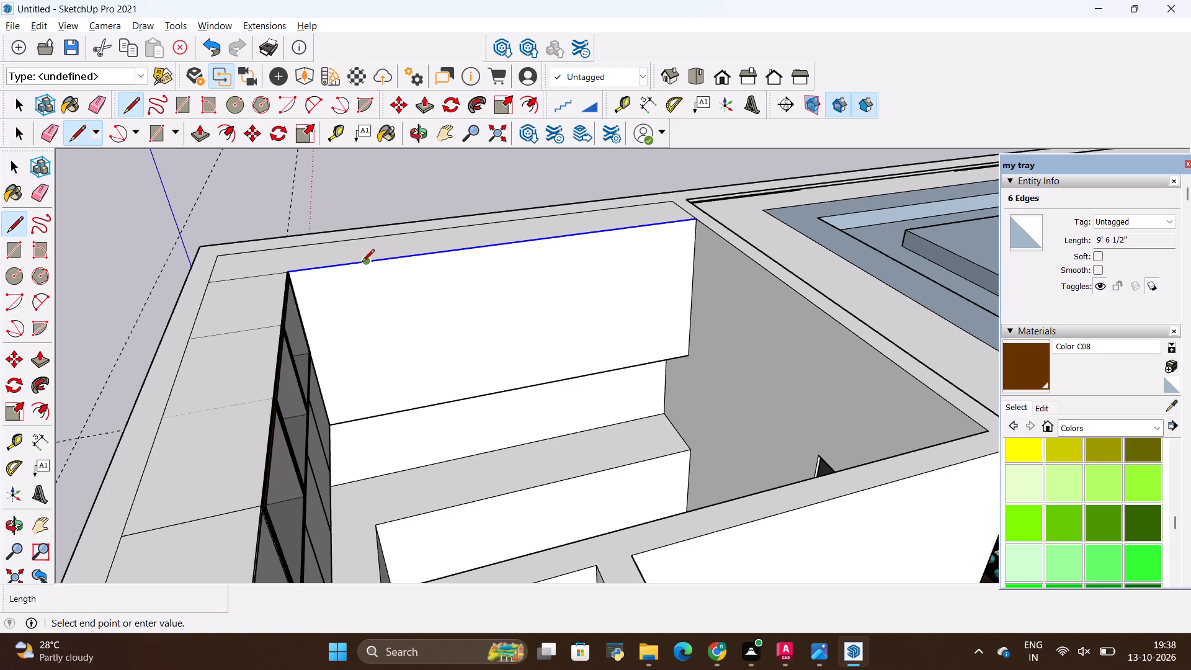
left_click(399, 412)
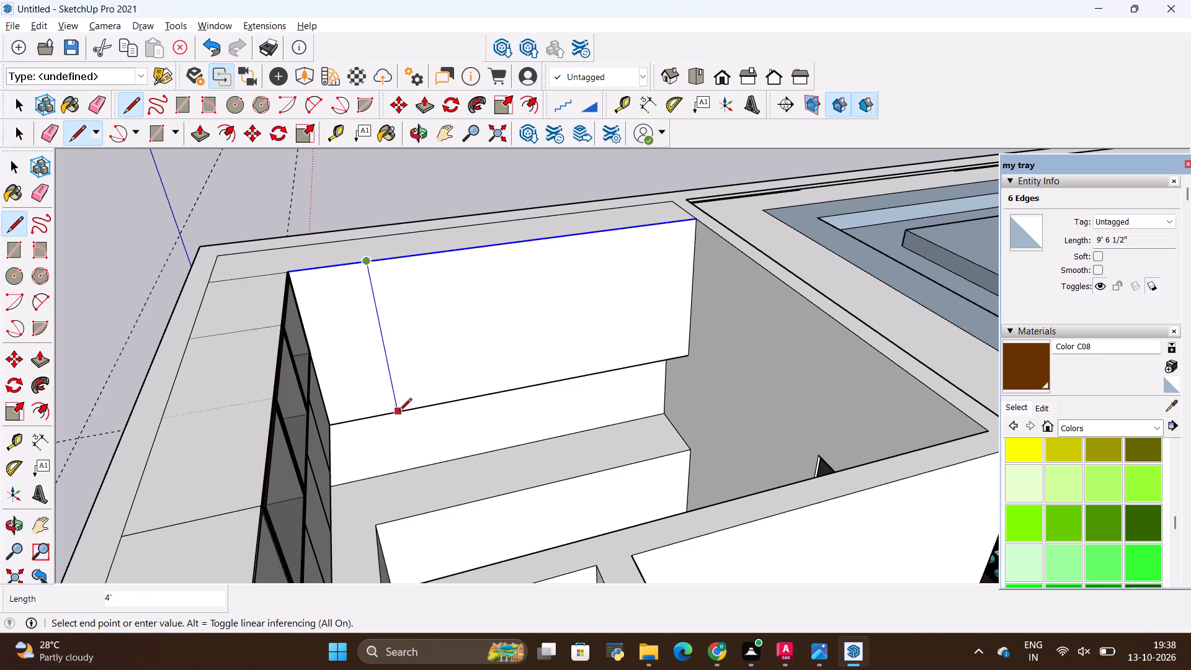
left_click(437, 250)
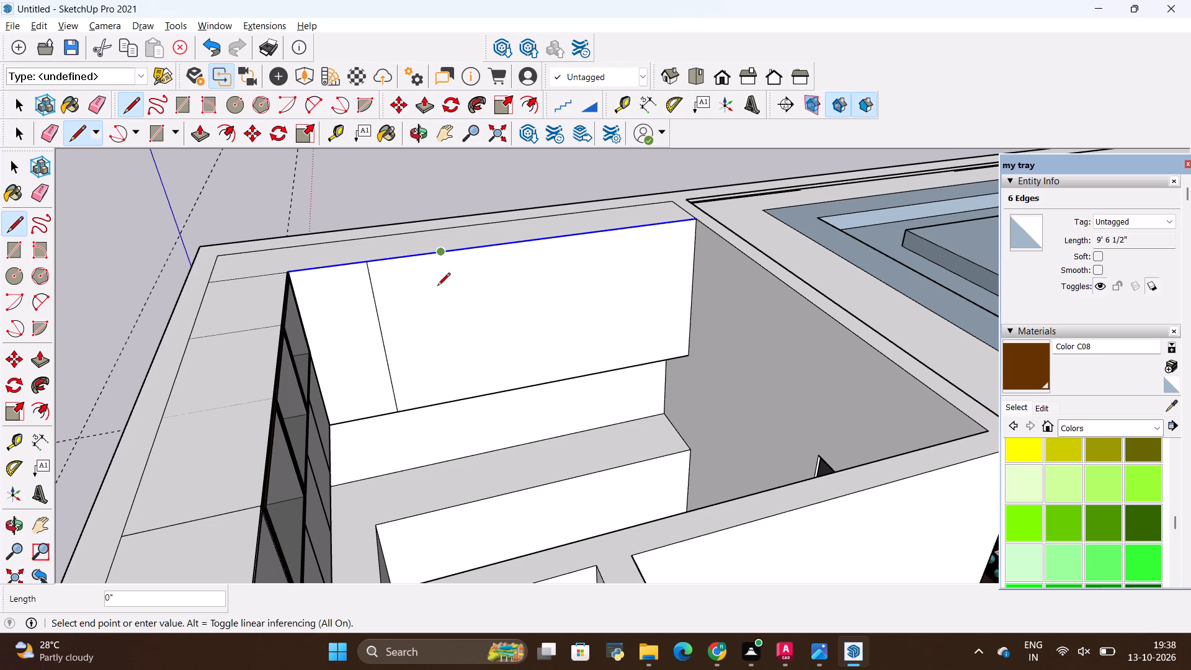
left_click(464, 402)
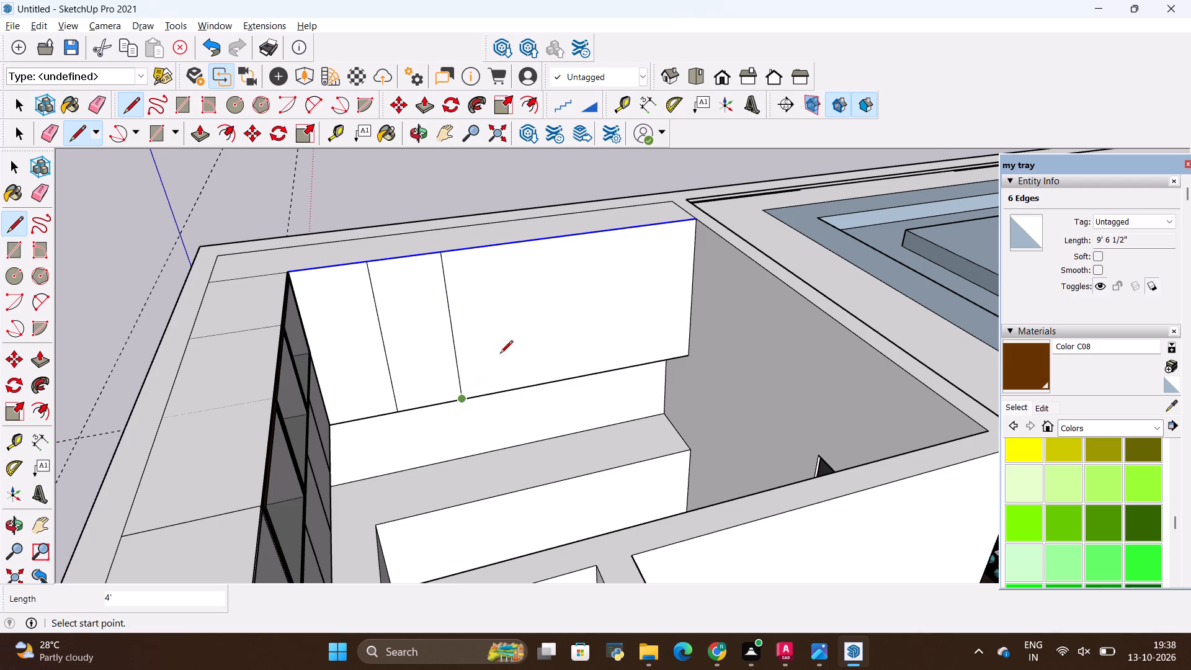
left_click(504, 248)
left_click(524, 388)
left_click(576, 238)
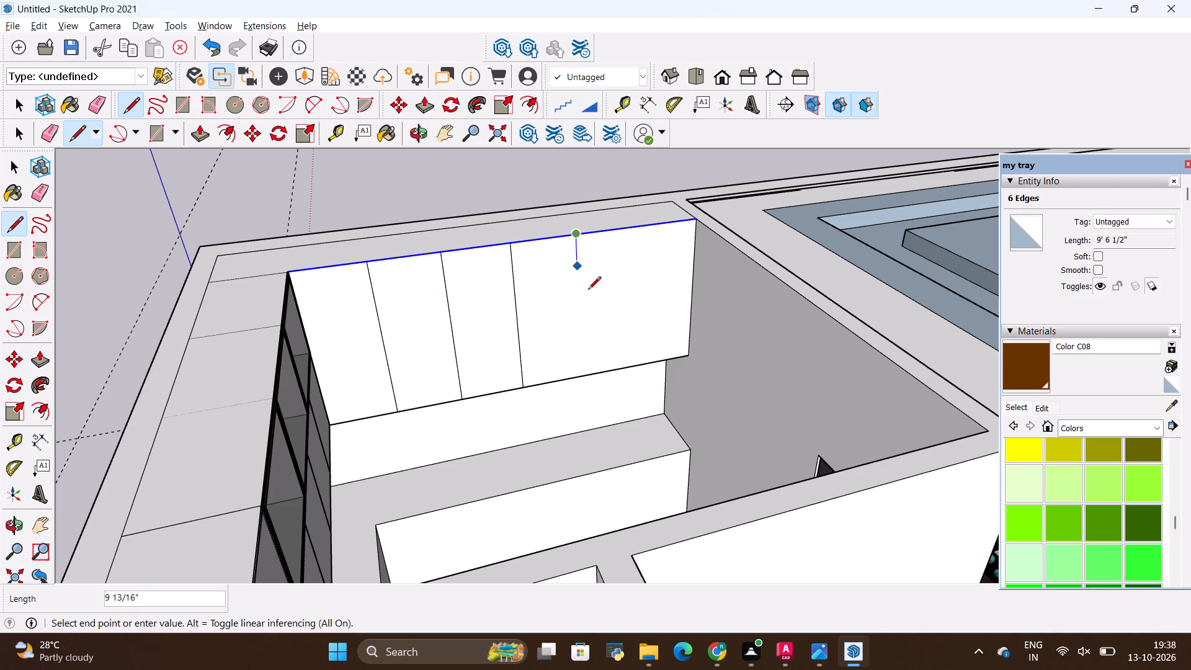
left_click(588, 371)
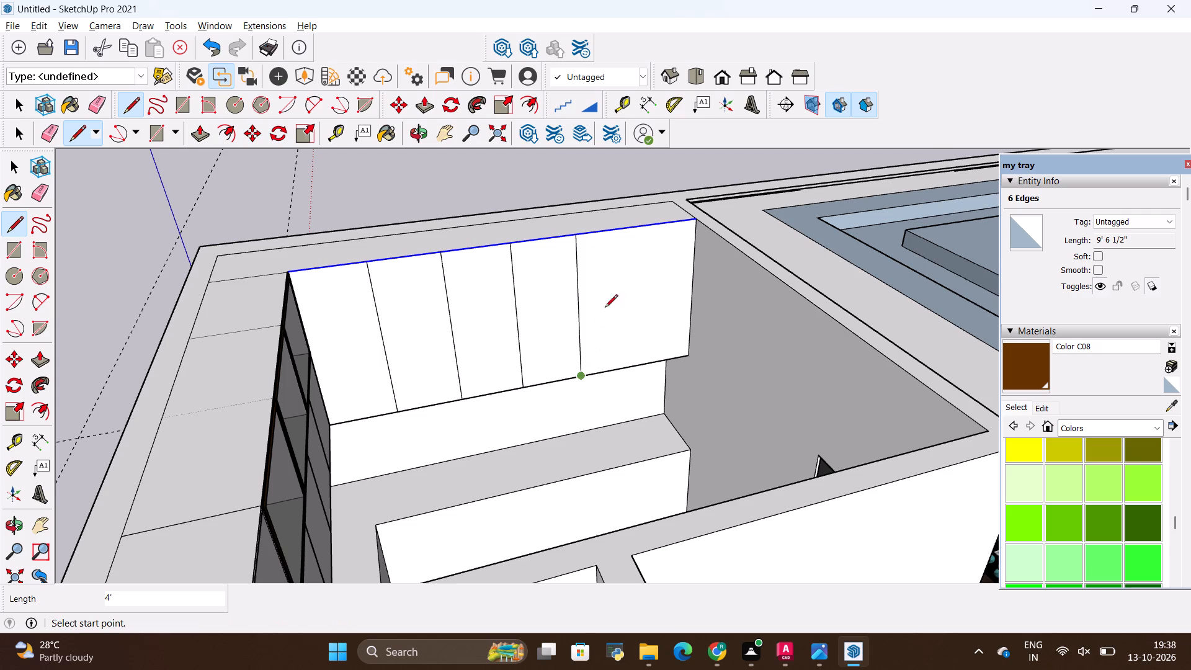
left_click(636, 228)
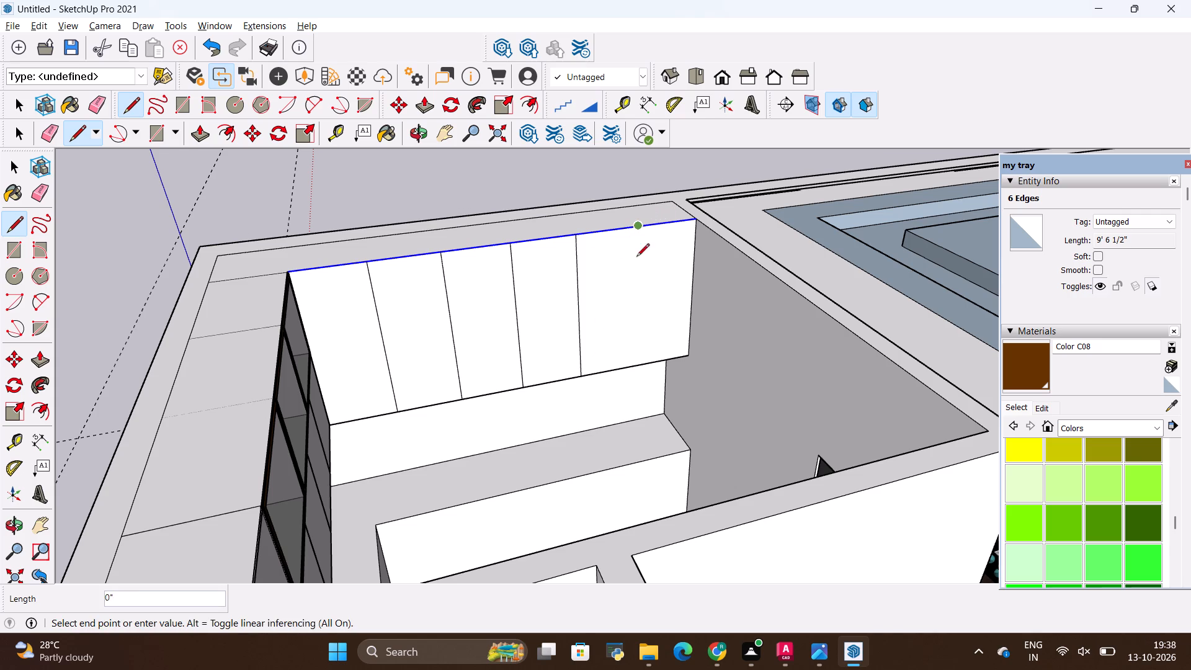
left_click(641, 364)
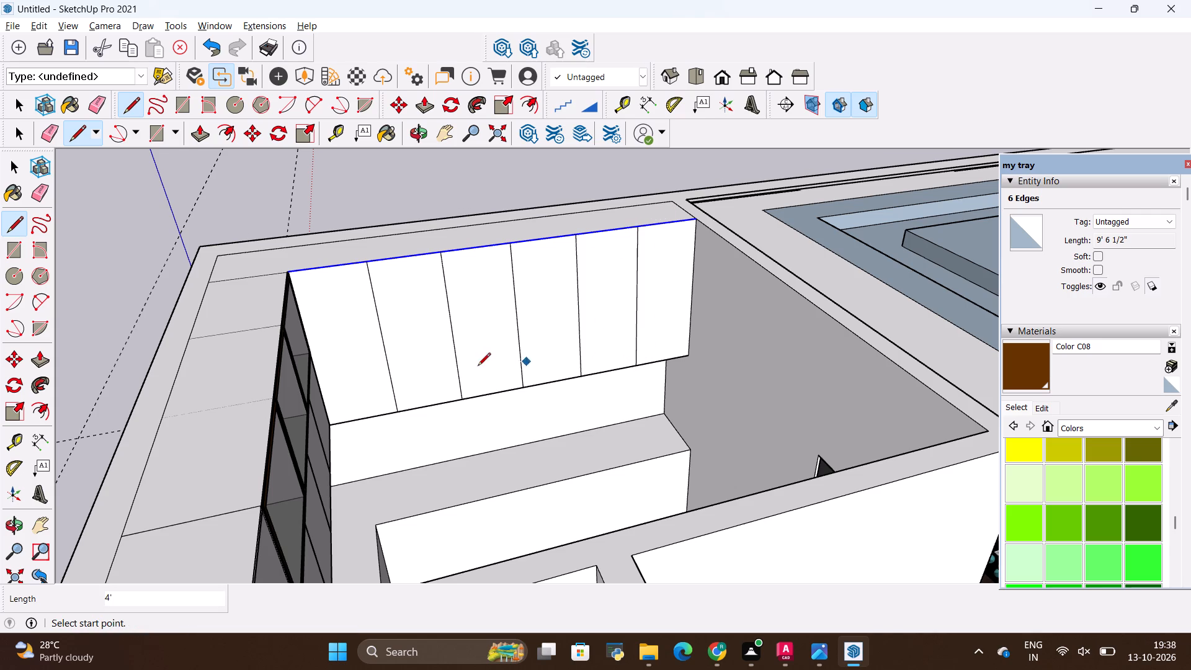
Draw a 9' 6 1/2" horizontal line across the divided front, level with the bottom of the framed open cabinets.
middle_click_drag(332, 367, 170, 345)
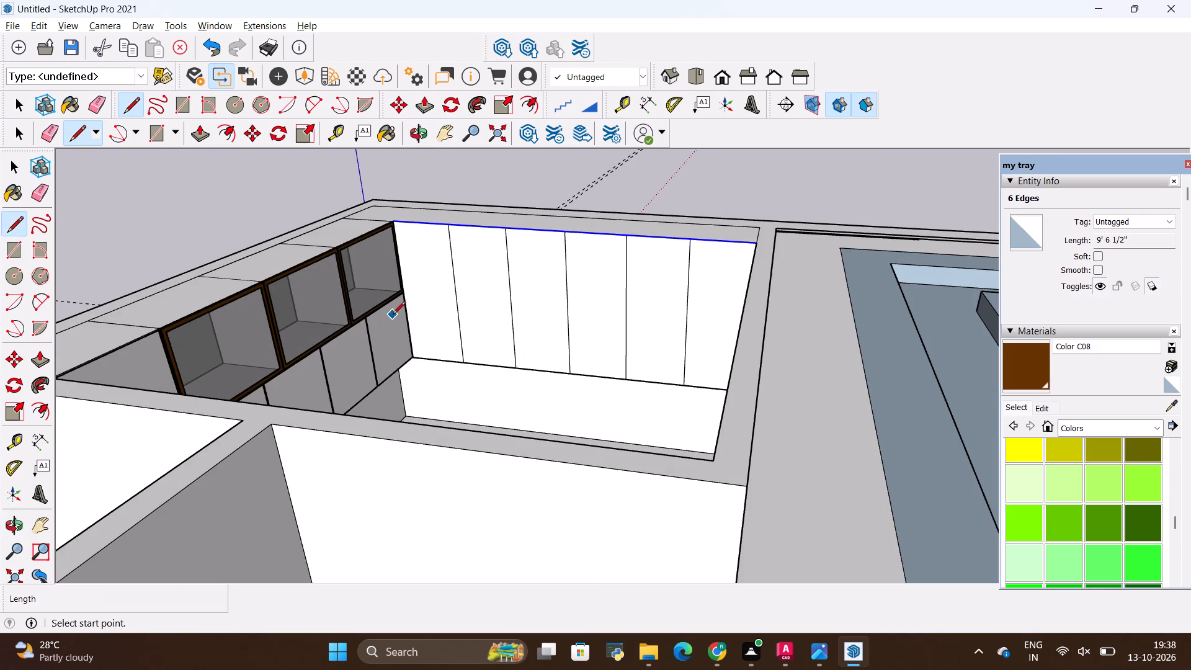
scroll(427, 293, "up", 18)
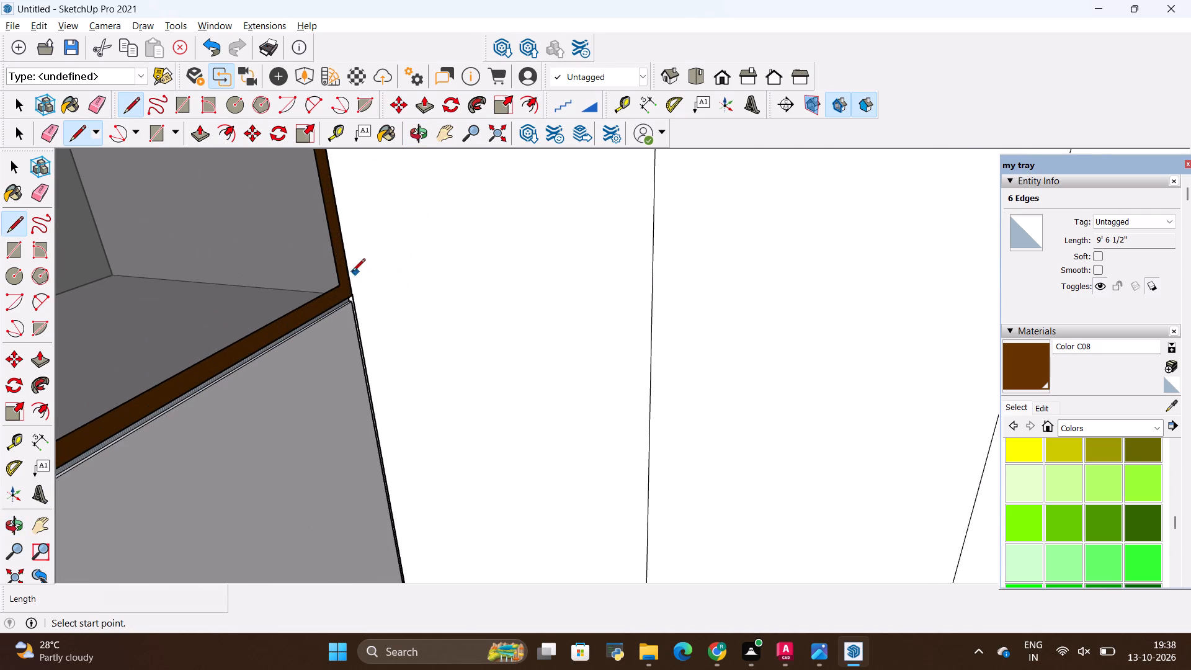
left_click(354, 293)
scroll(598, 383, "down", 9)
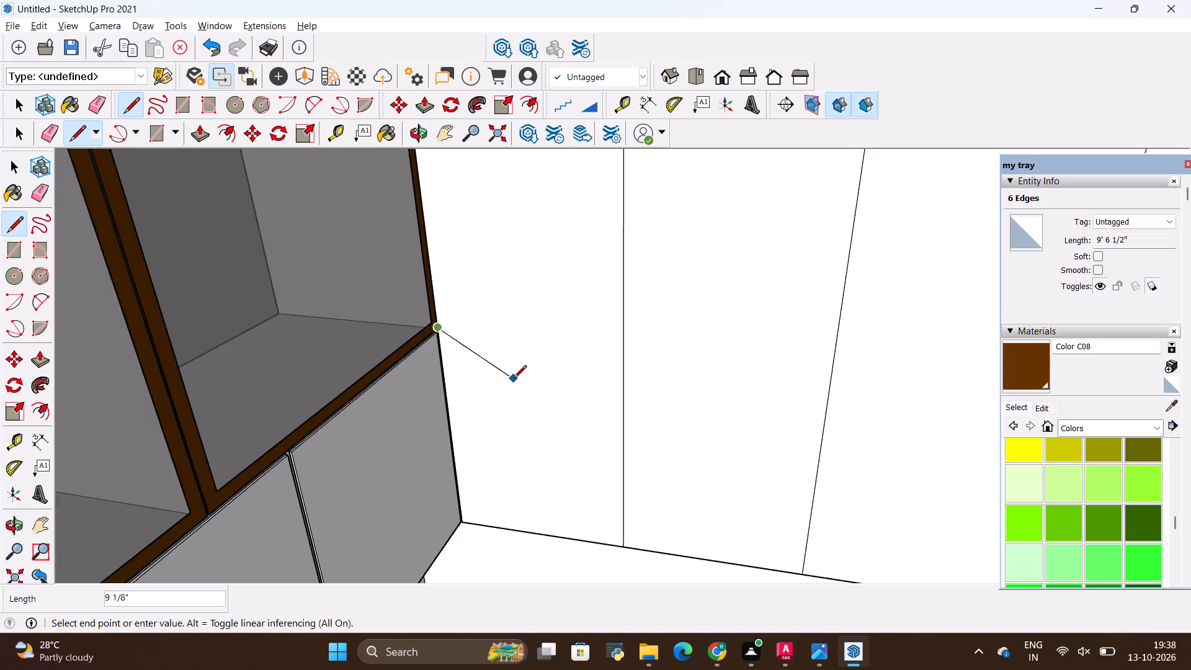
scroll(514, 379, "down", 8)
middle_click_drag(547, 384, 651, 433)
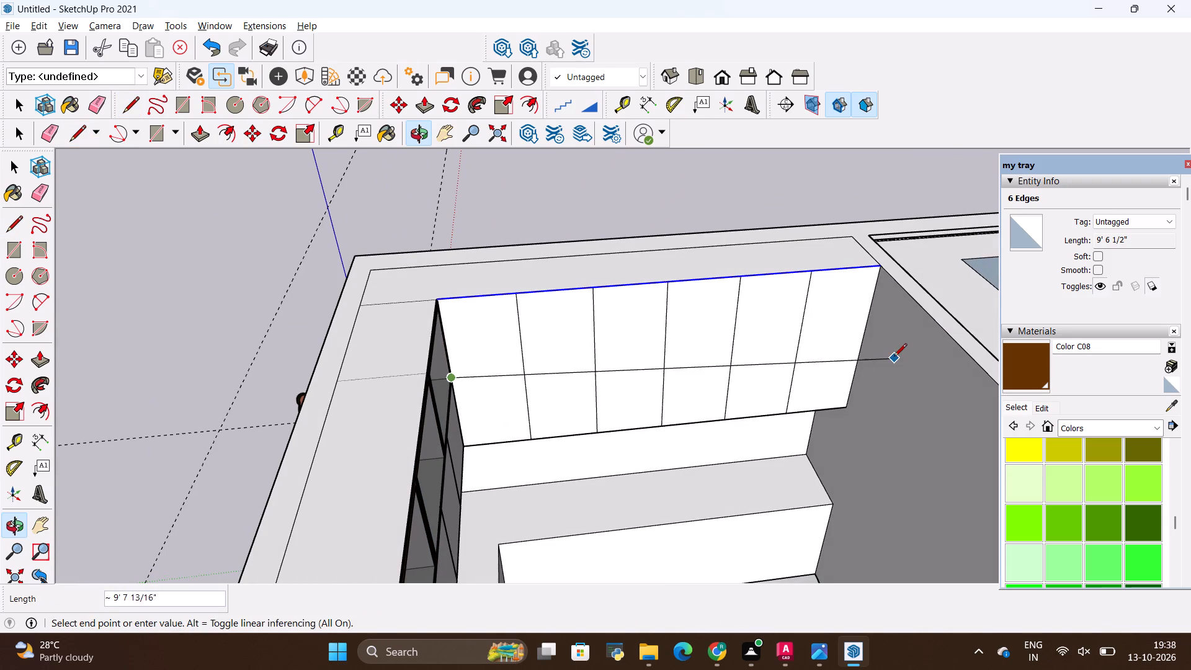
left_click(860, 343)
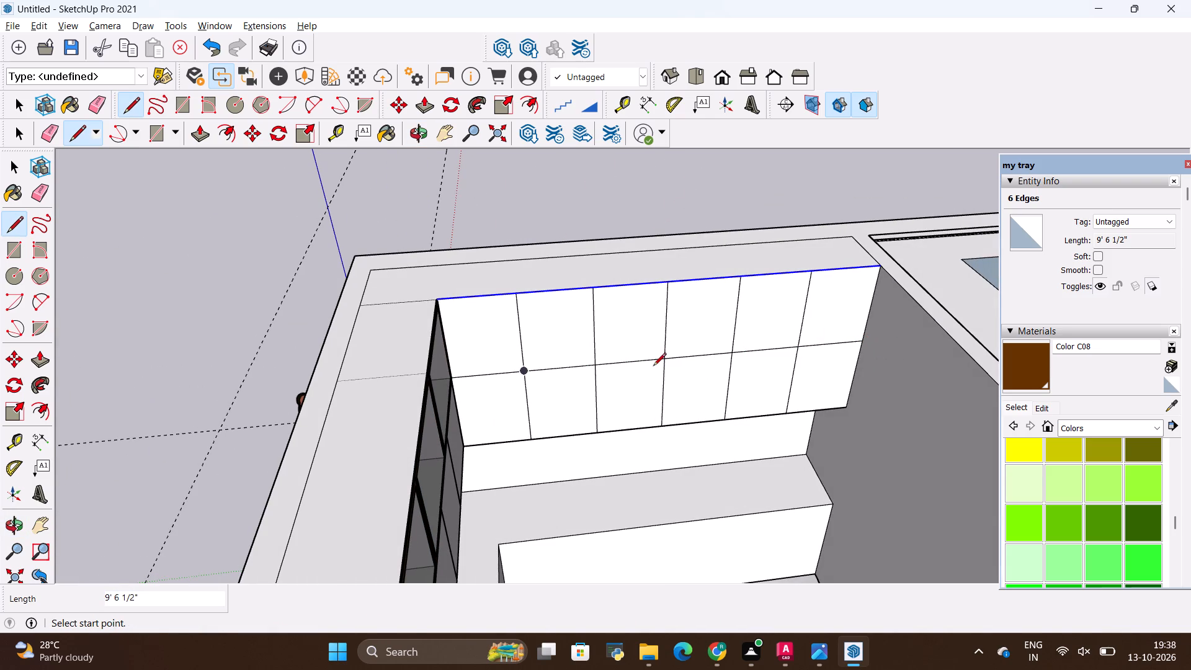
Offset the outline of the upper-row panel nearest the framed cabinets inward by 0.2" and clear the selection.
key("space")
left_click(563, 346)
left_click(457, 338)
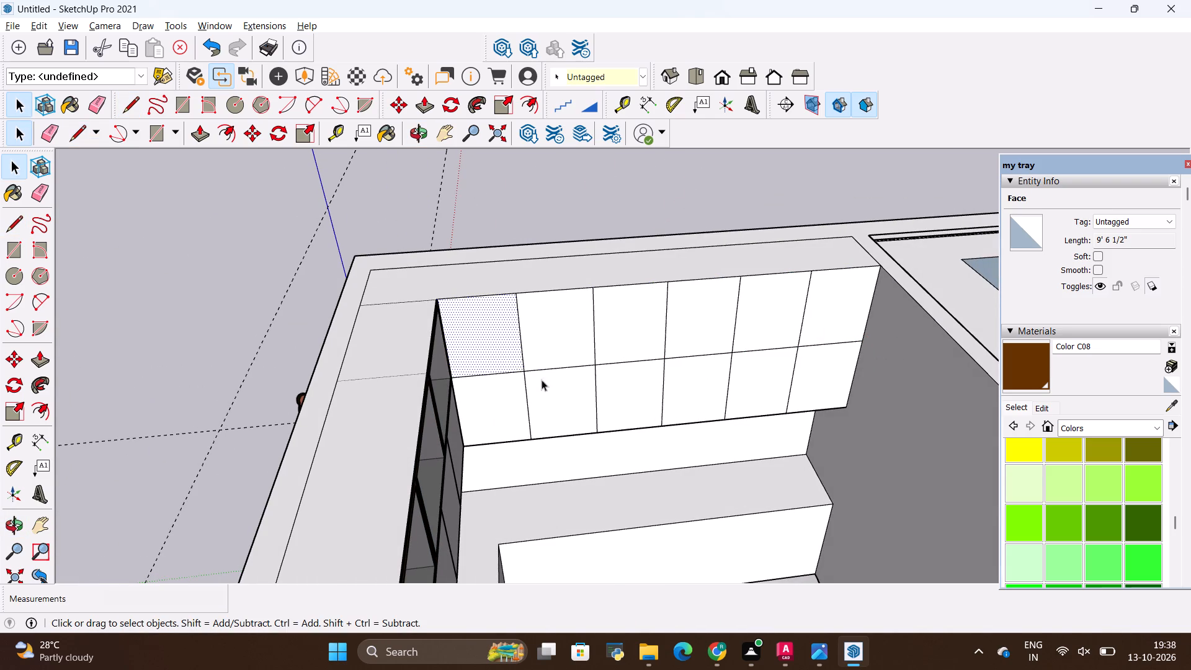
scroll(548, 391, "up", 3)
left_click(532, 111)
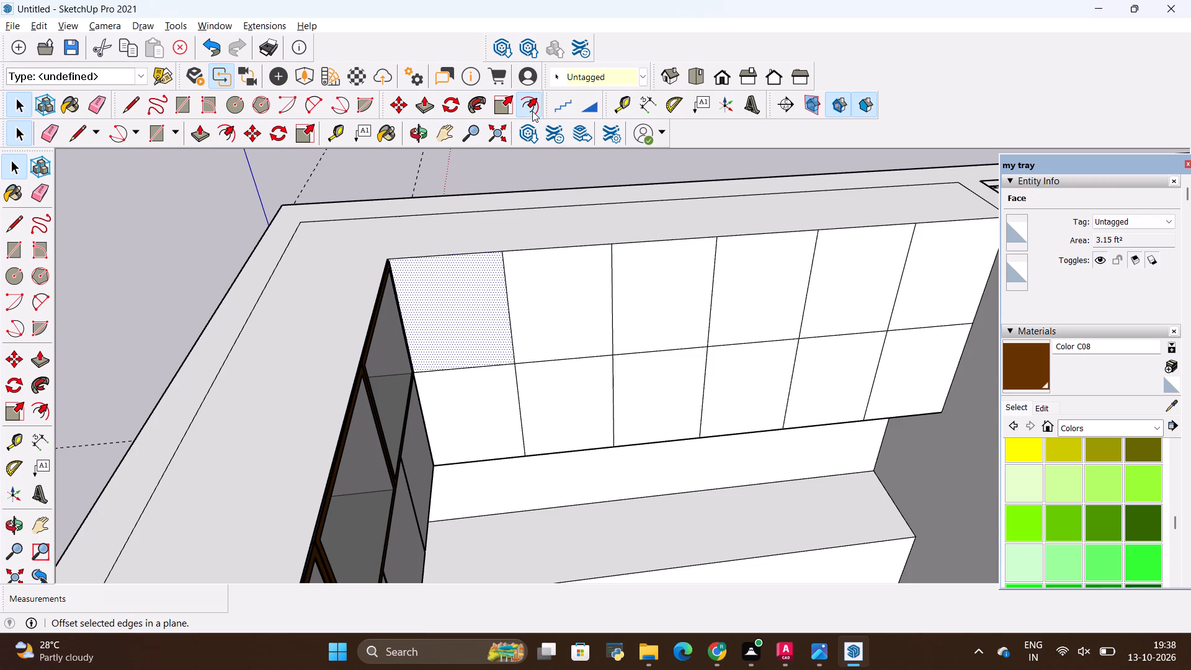
left_click(470, 277)
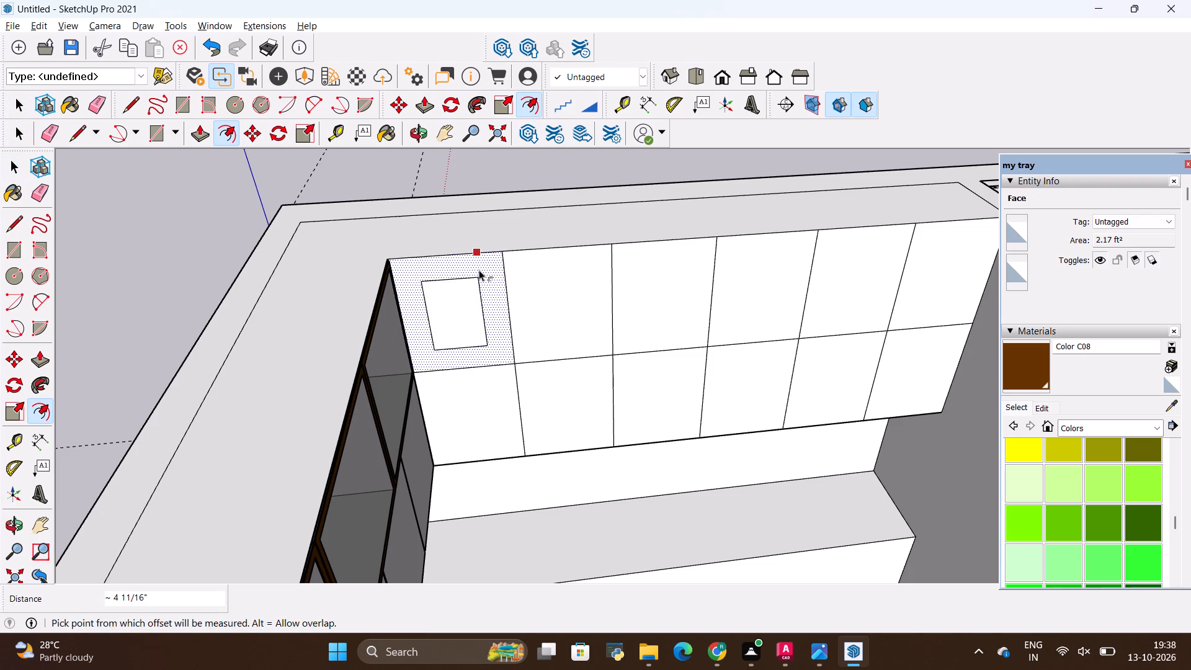
key("alt+BackSpace")
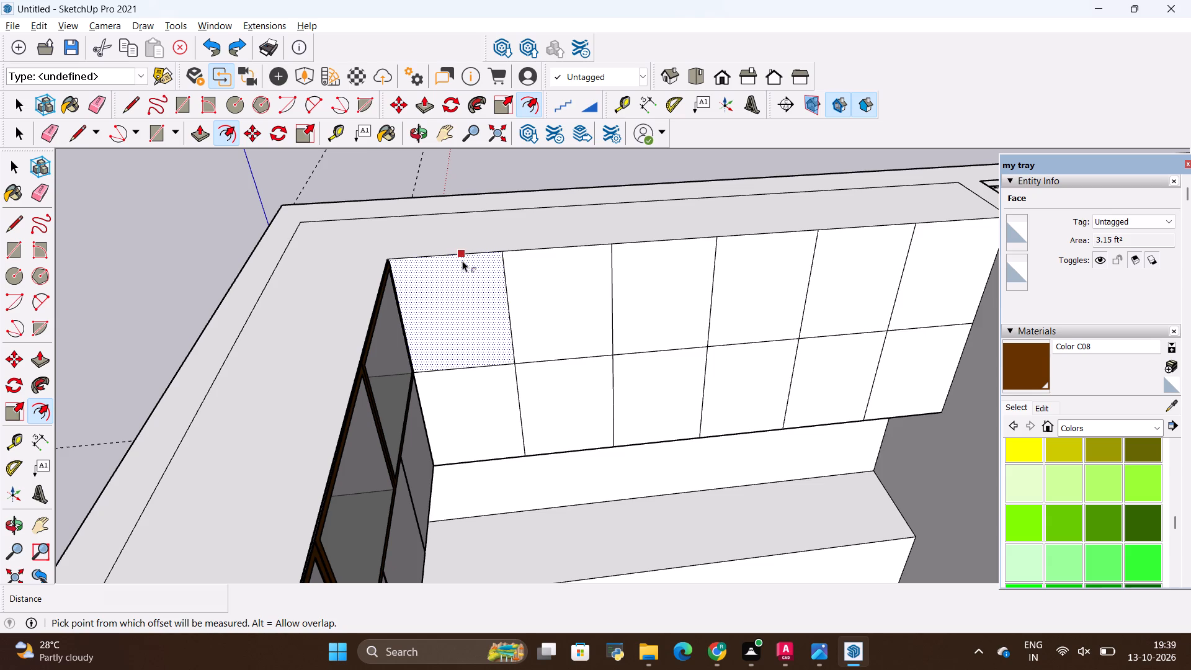
scroll(475, 272, "down", 5)
scroll(422, 317, "down", 7)
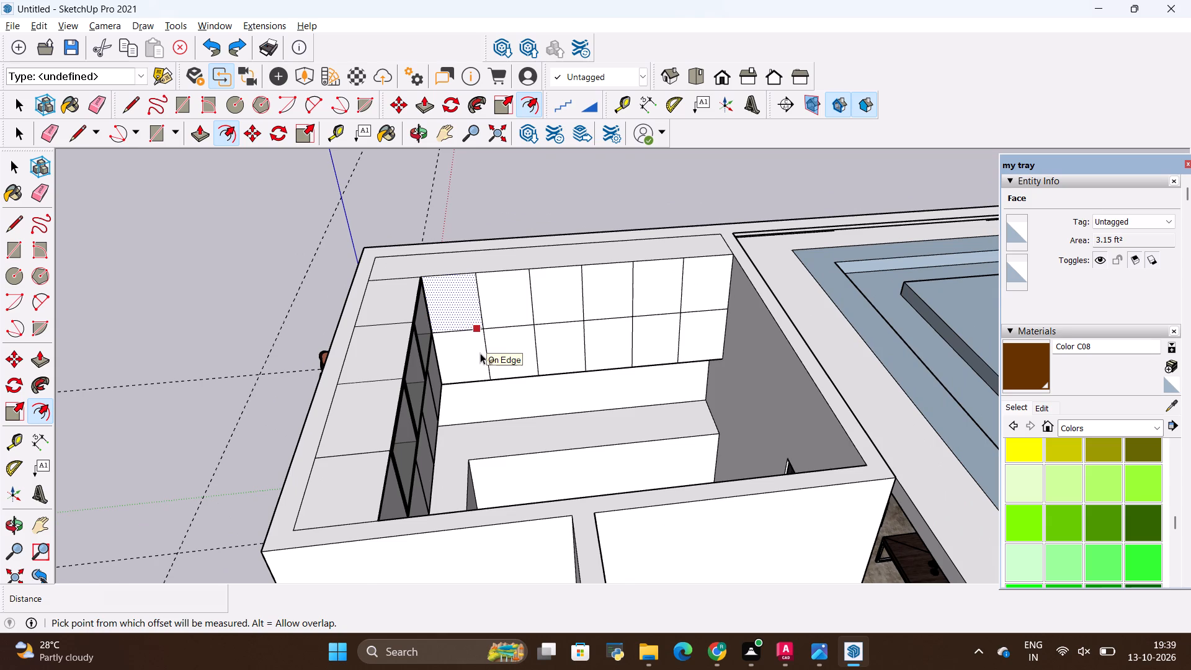
scroll(487, 357, "up", 1)
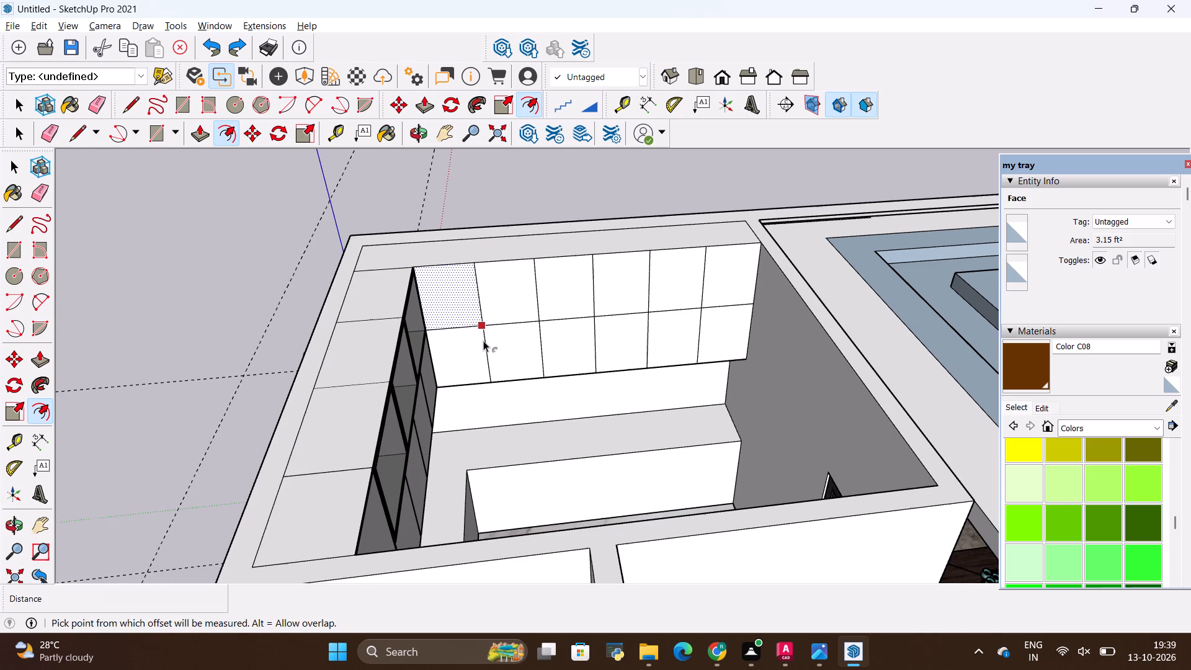
scroll(427, 272, "up", 9)
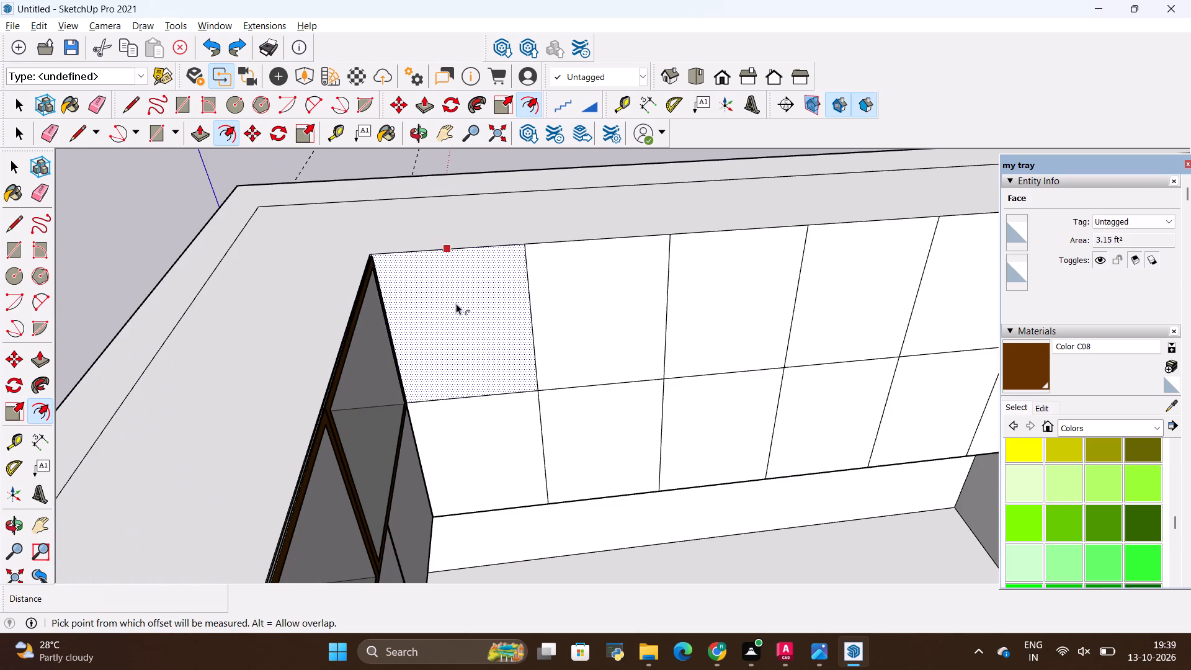
scroll(465, 312, "up", 2)
left_click(464, 313)
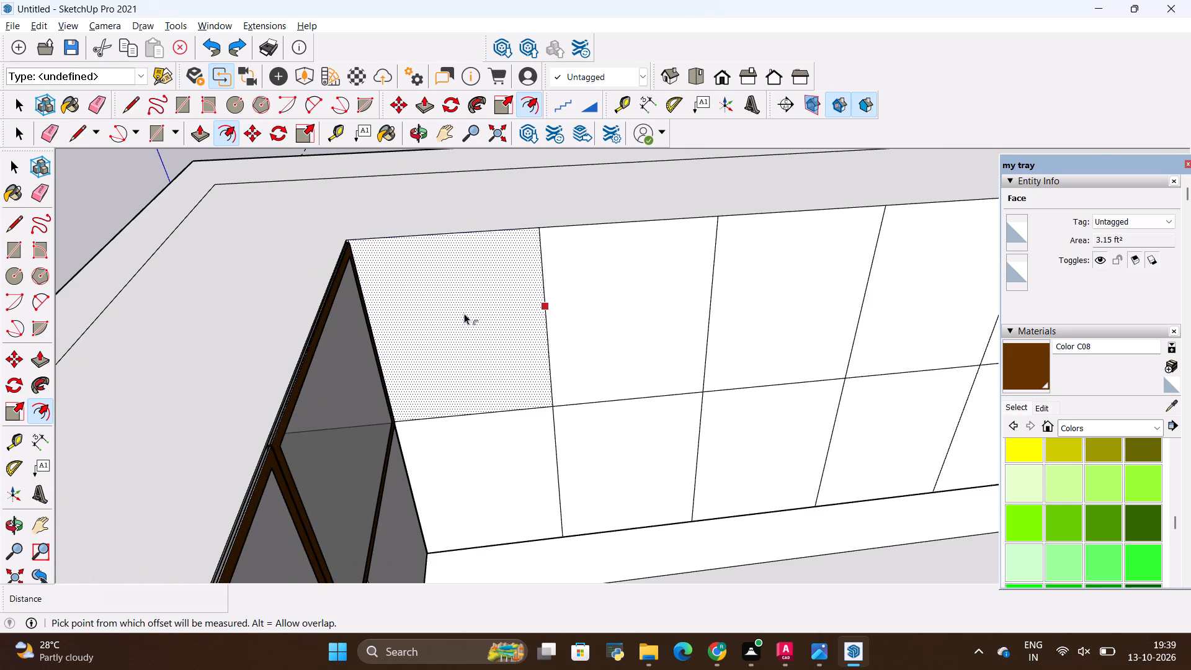
key("BackSpace")
type(".2")
key("shift+quotedbl")
key("Return")
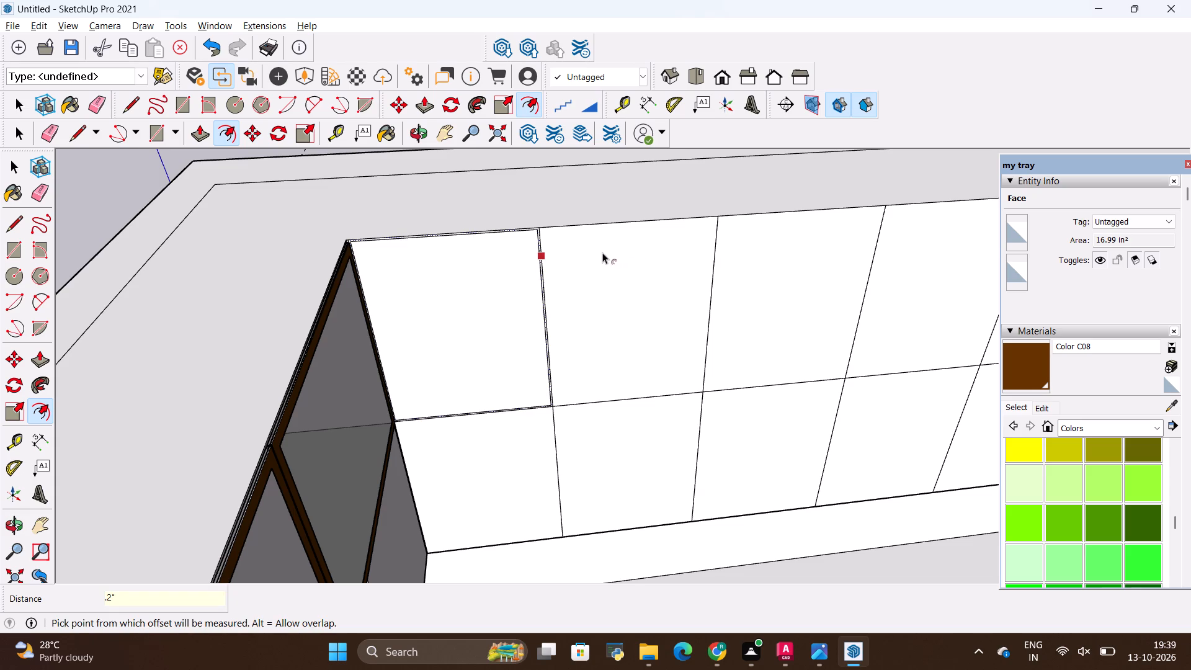
key("Escape")
Offset the outline of the second upper-row panel from the framed cabinets inward by 0.2".
left_click(594, 271)
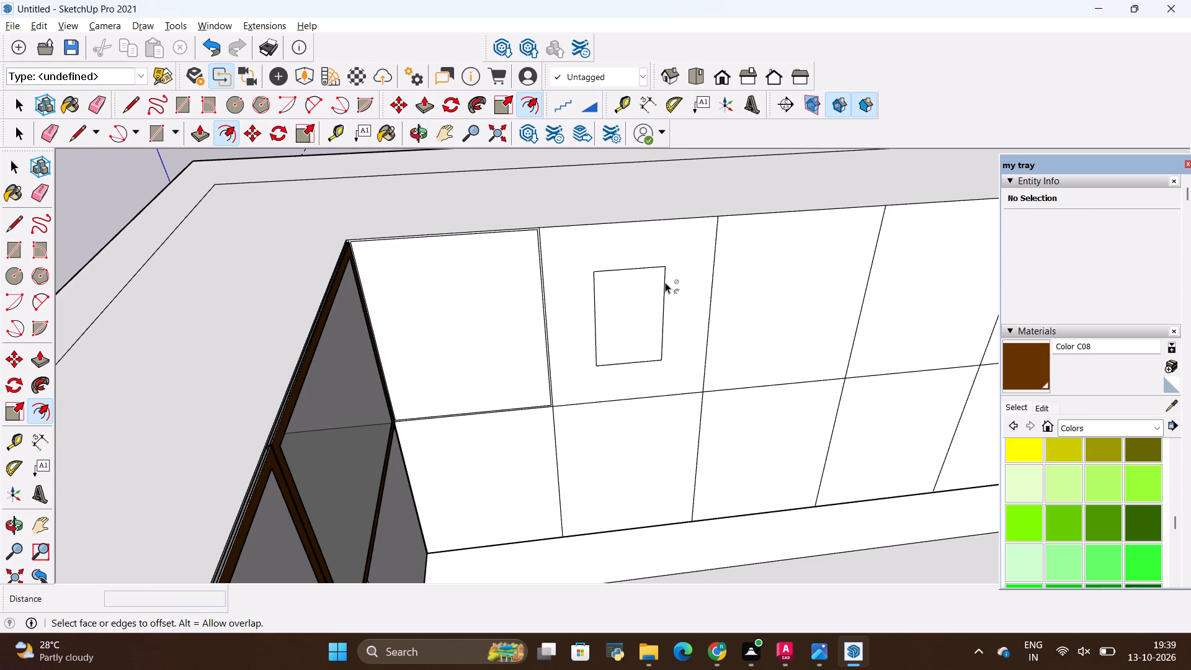
key("alt+BackSpace")
left_click(646, 295)
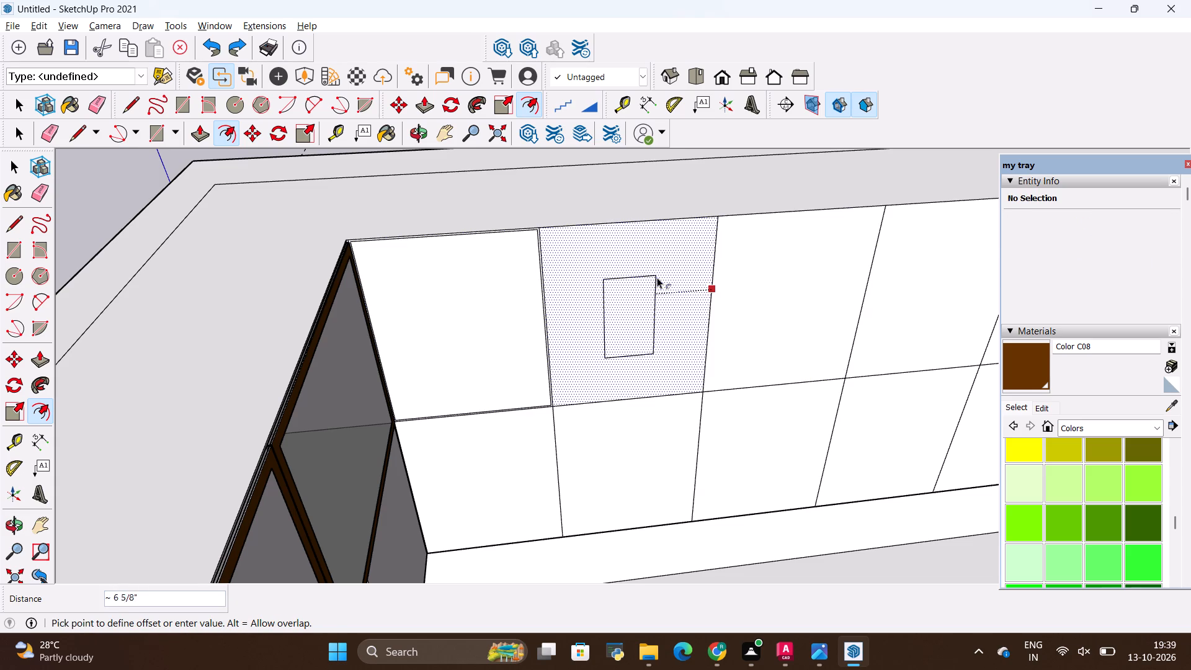
key("BackSpace")
type(".2\"")
key("Return")
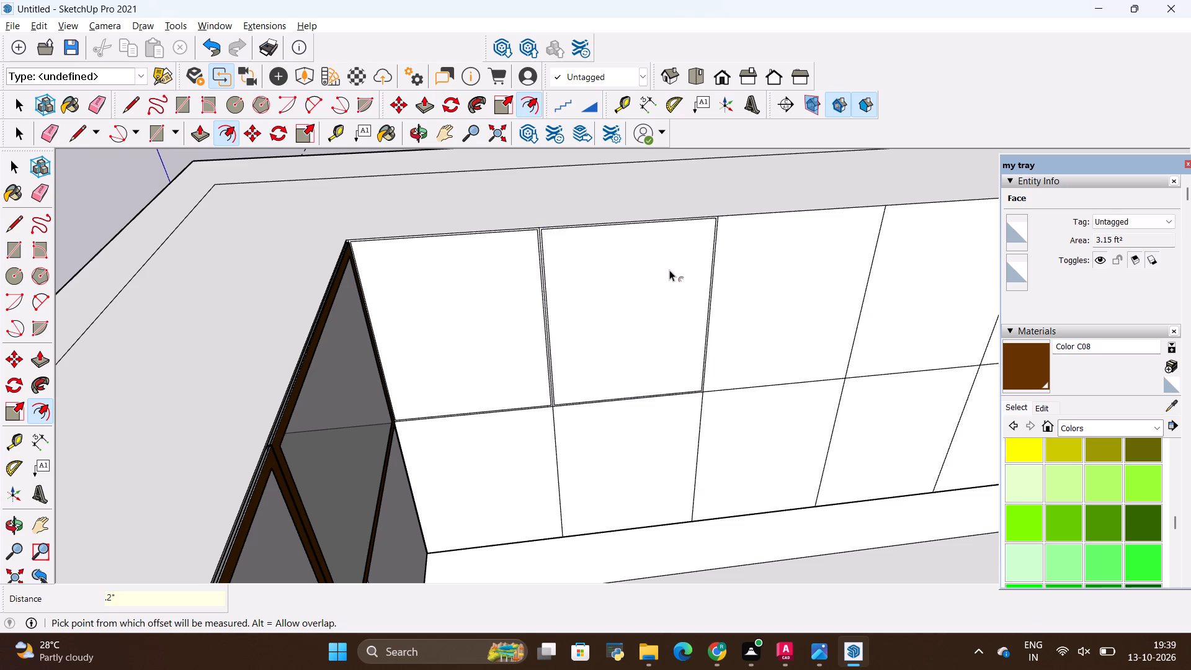
Offset the outline of the third upper-row panel from the framed cabinets inward by 0.2" and clear the selection.
left_click(783, 257)
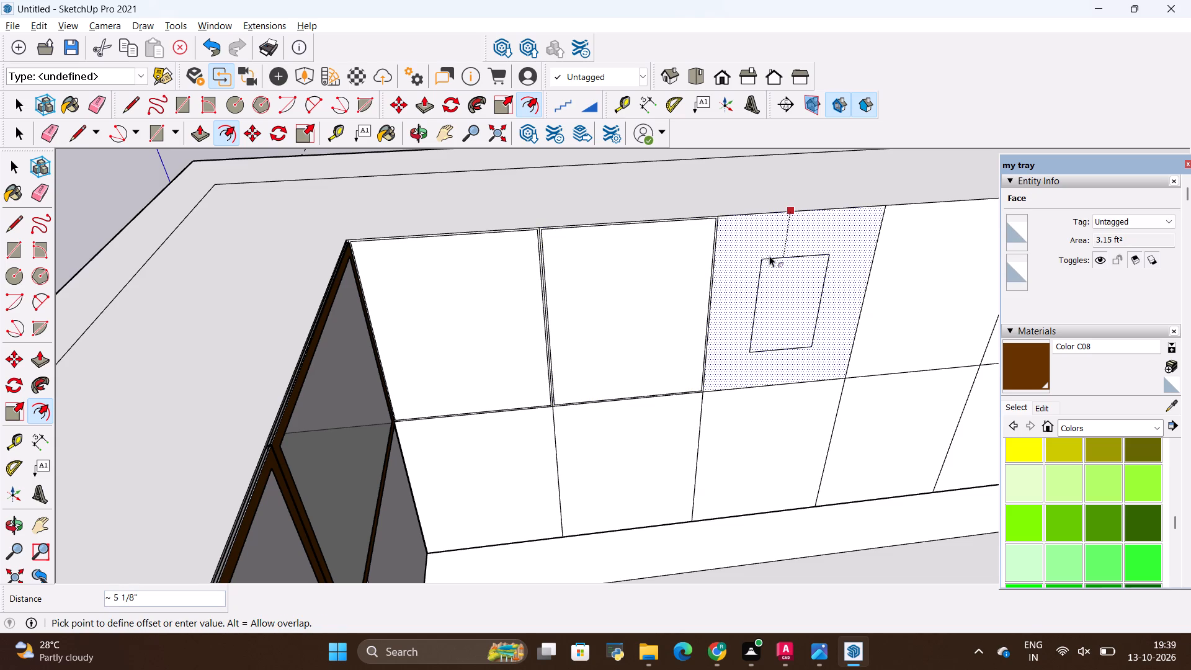
key("BackSpace")
type(".2\"")
key("Return")
scroll(600, 452, "down", 5)
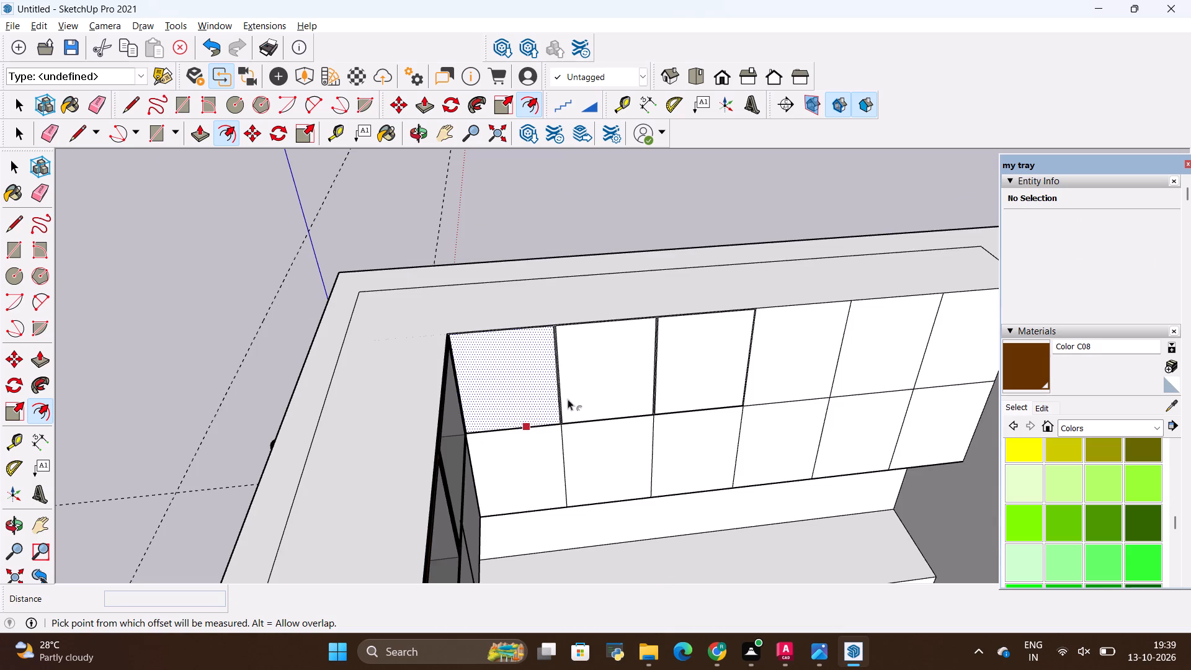
key("Escape")
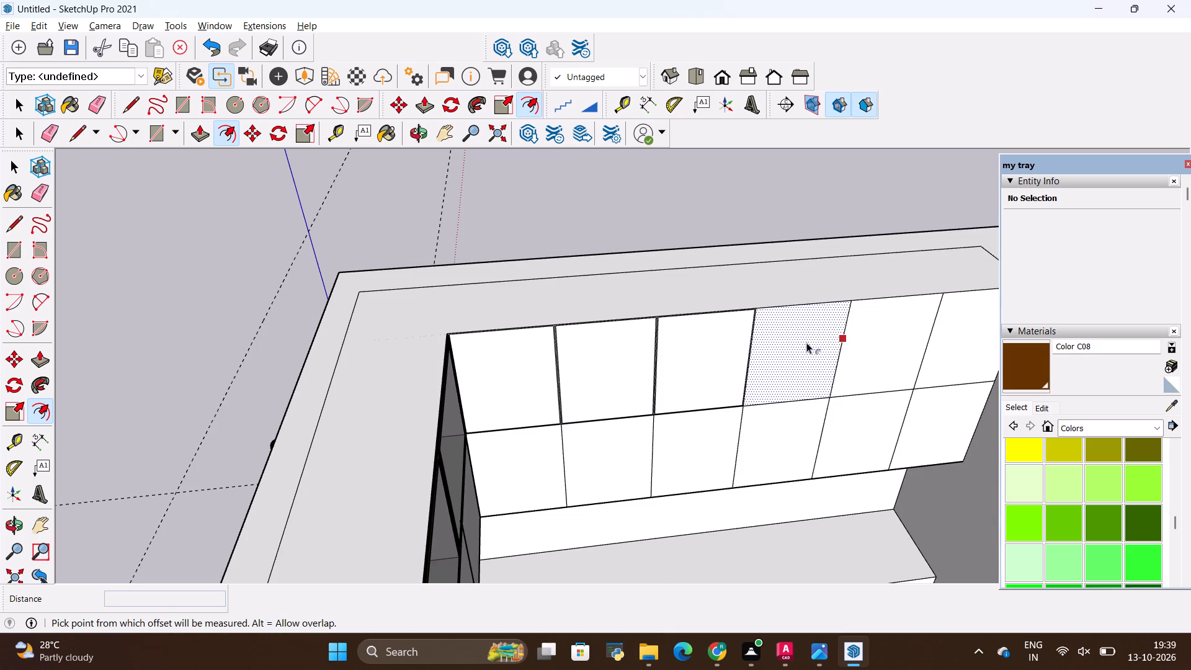
Offset the outline of the fourth upper-row panel from the framed cabinets inward by 0.2" and clear the selection.
left_click(806, 342)
key("BackSpace")
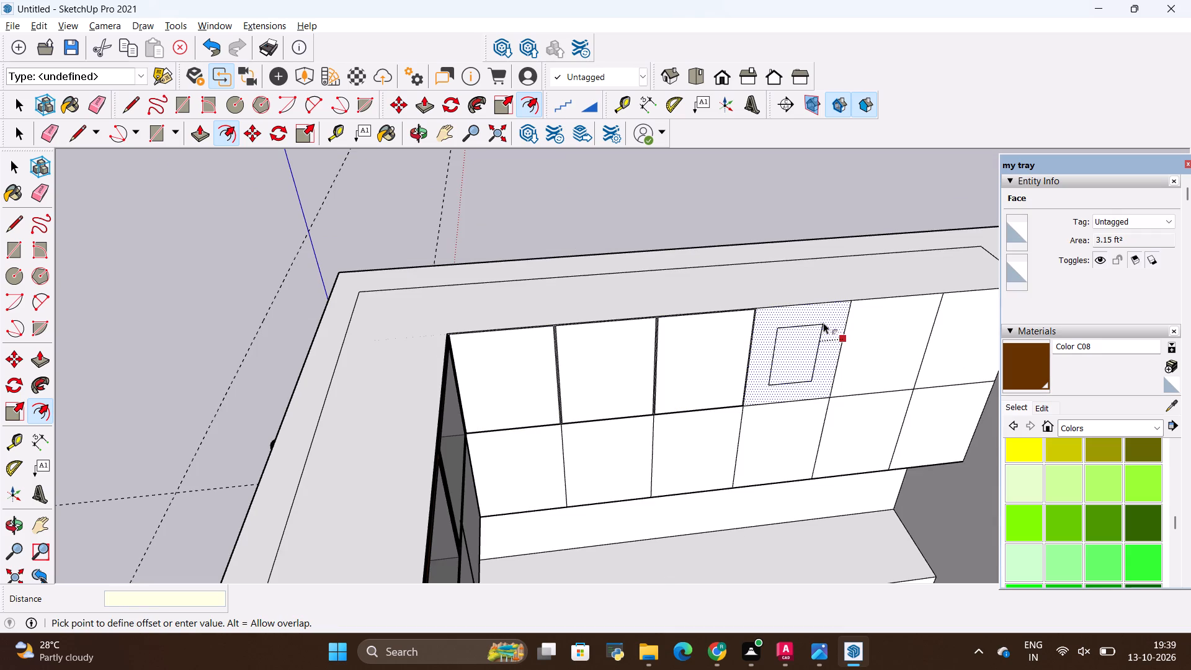
type(".2\"")
key("Return")
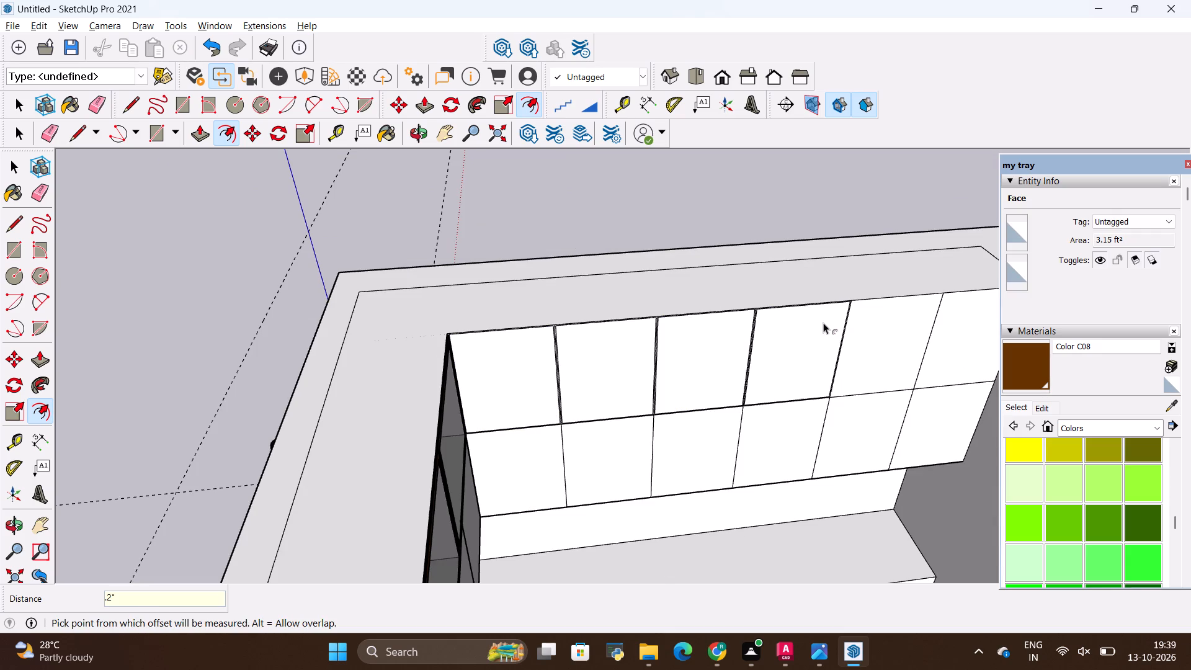
key("Escape")
Offset the outline of the fifth upper-row panel from the framed cabinets inward by 0.2".
left_click(872, 319)
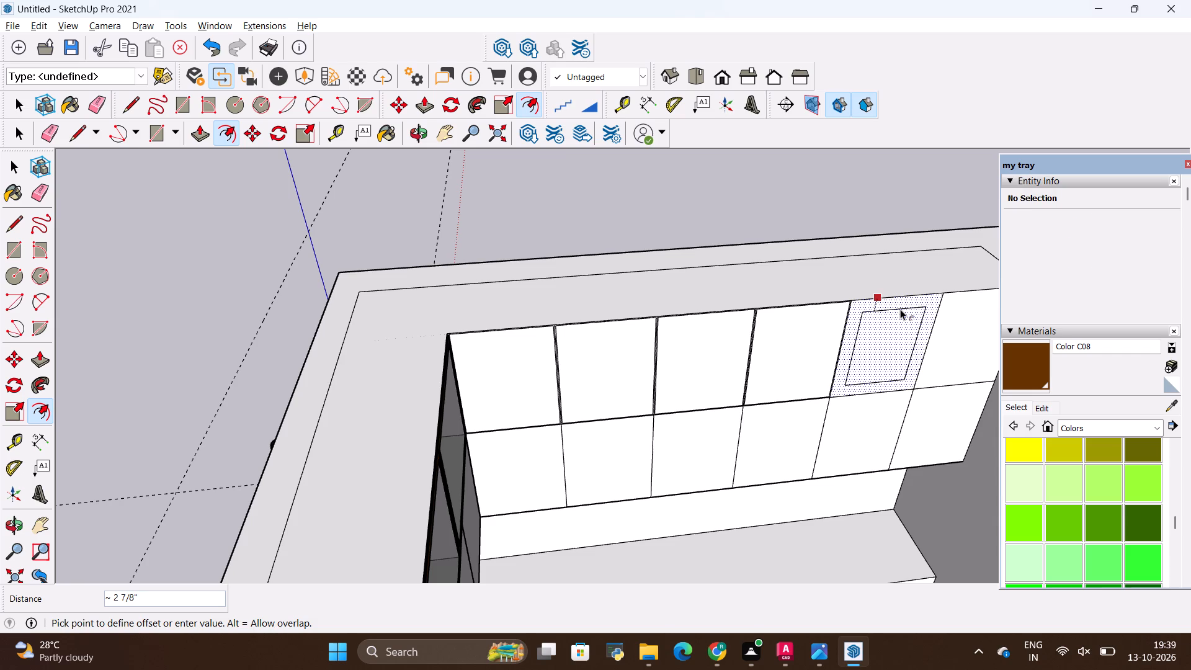
key("BackSpace")
type(".2\"")
key("Return")
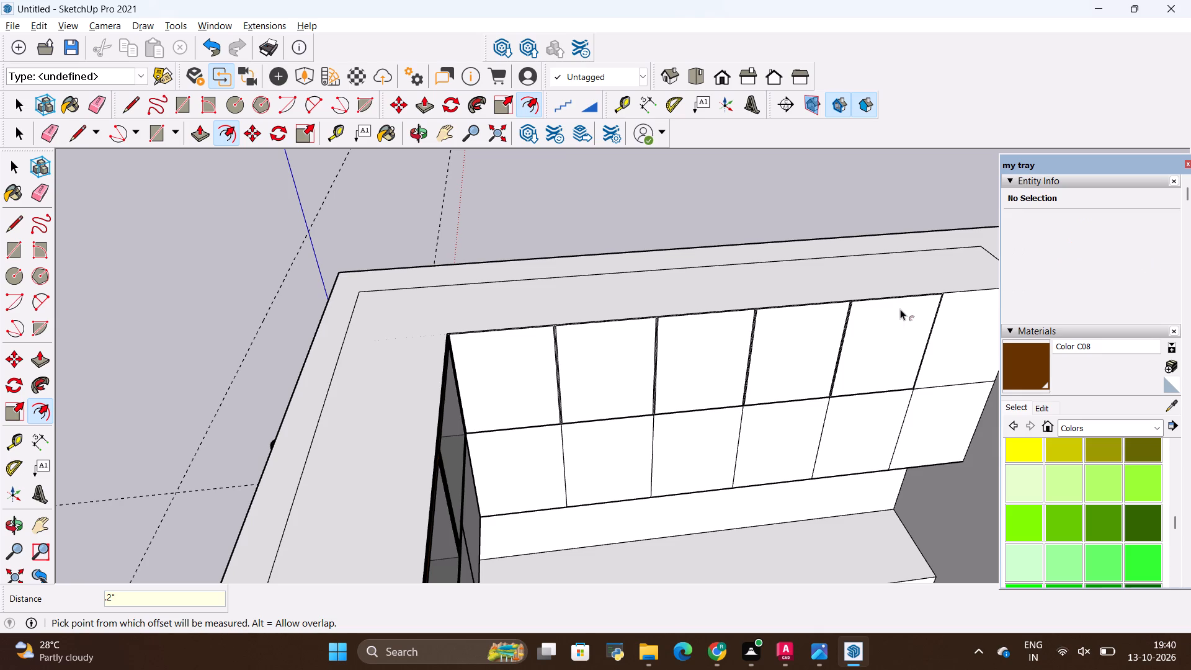
Offset the outline of the upper-row panel farthest from the framed cabinets inward by 0.2" and clear the selection.
scroll(670, 321, "down", 4)
scroll(925, 347, "up", 6)
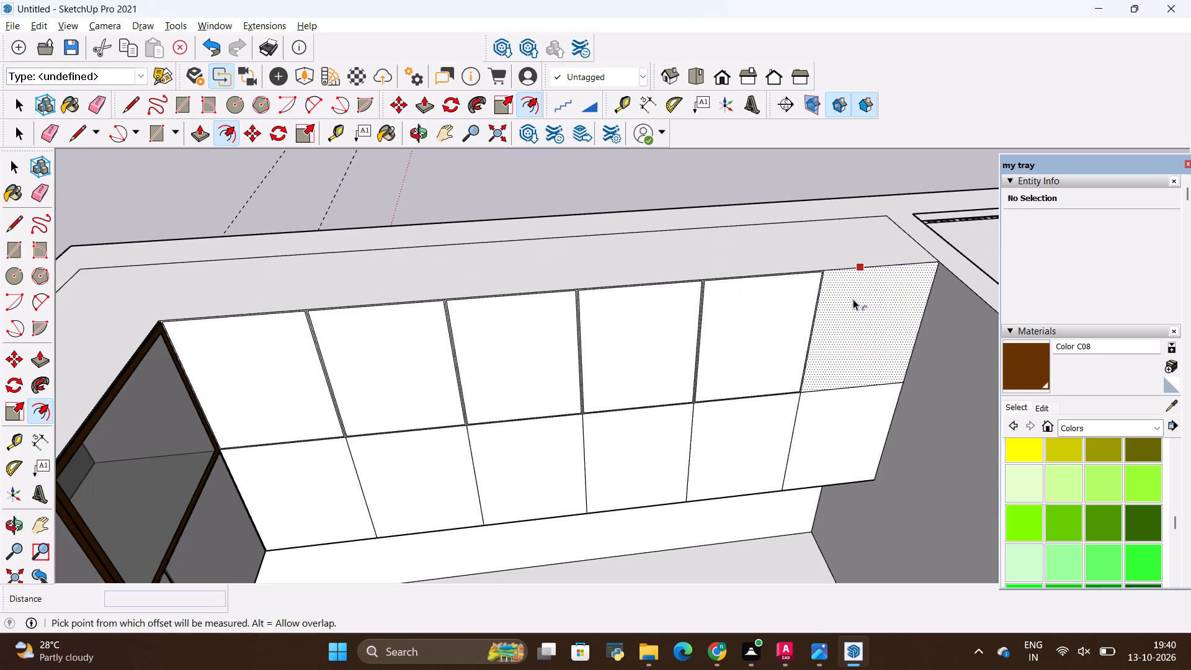
left_click(853, 299)
key("BackSpace")
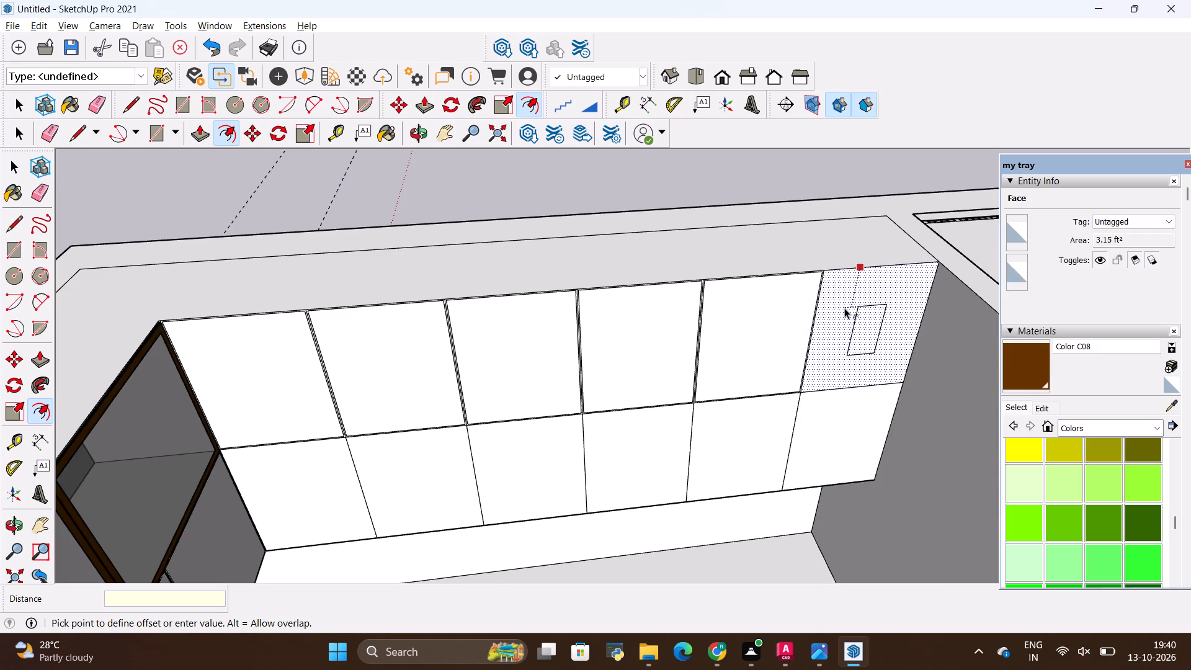
type(".2\"")
key("Return")
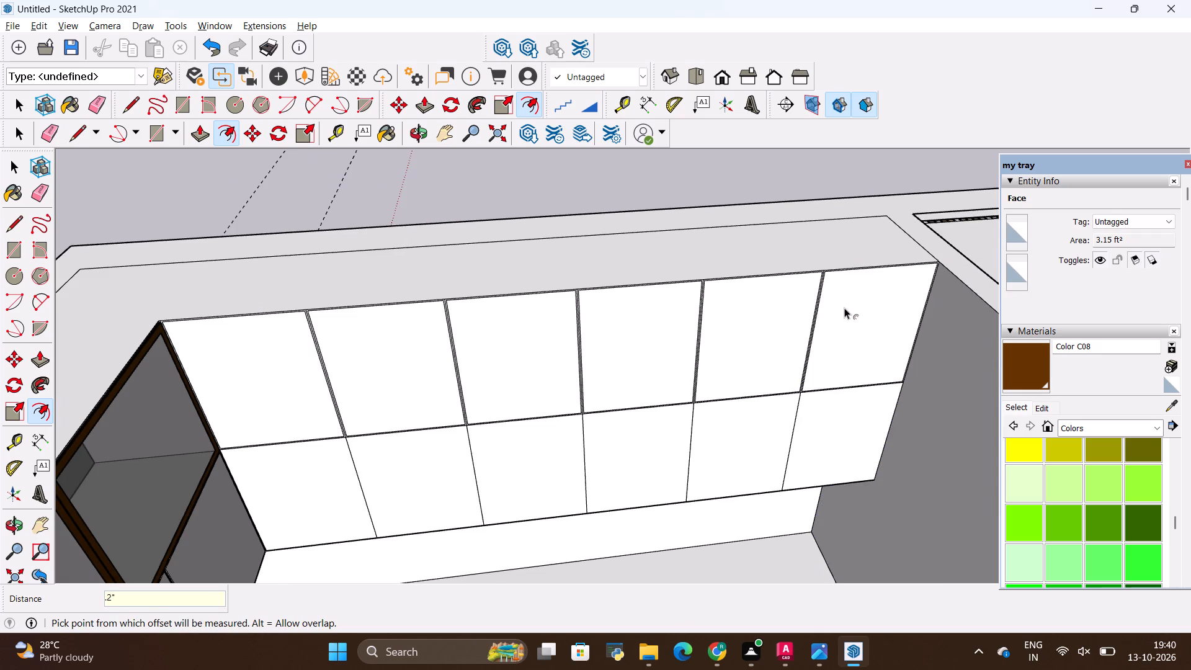
key("Escape")
Offset the outline of the lower-row panel nearest the framed cabinets inward by 0.2" and clear the selection.
left_click(329, 489)
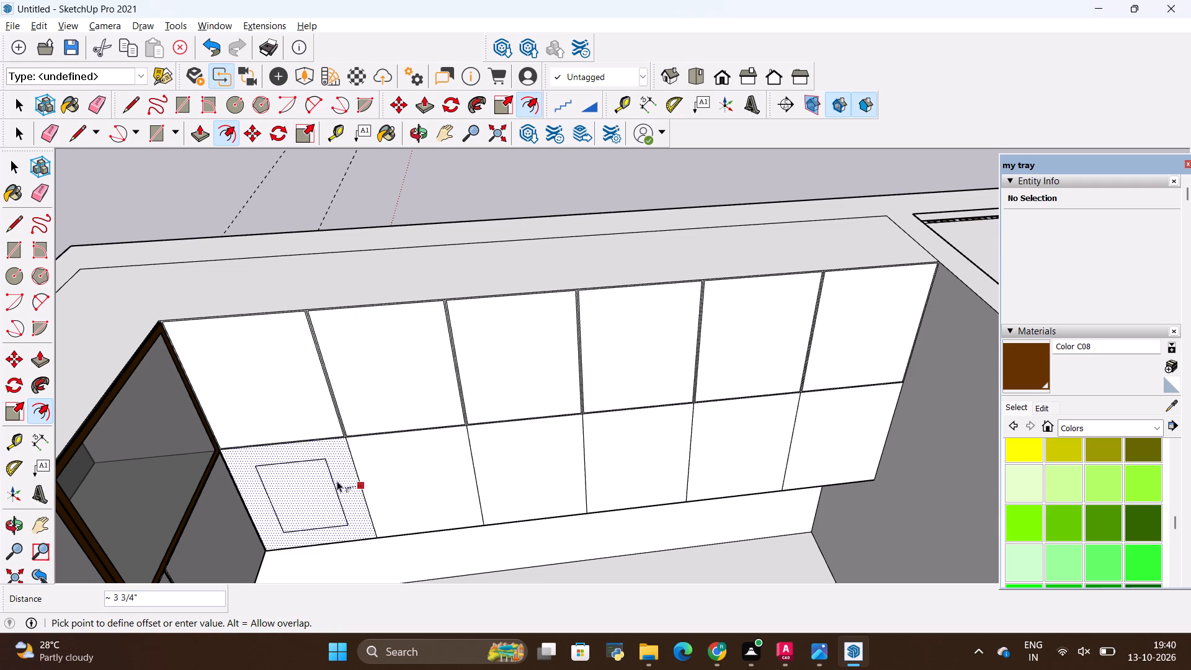
scroll(340, 478, "down", 2)
scroll(330, 495, "up", 9)
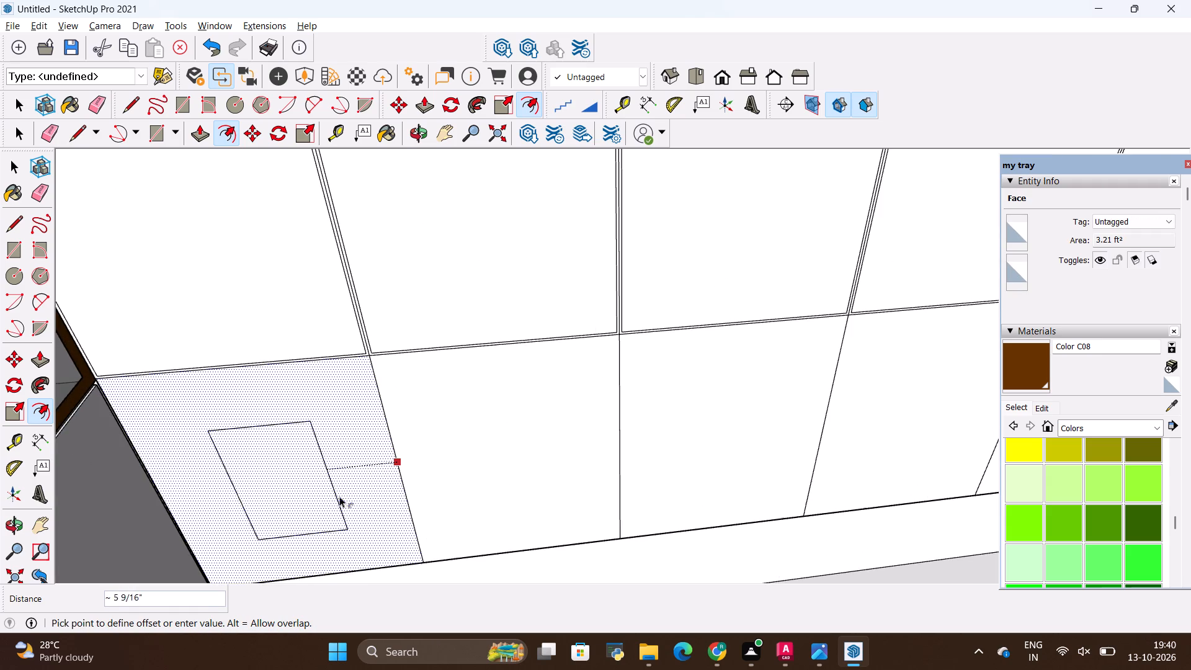
scroll(347, 489, "down", 4)
scroll(344, 498, "up", 5)
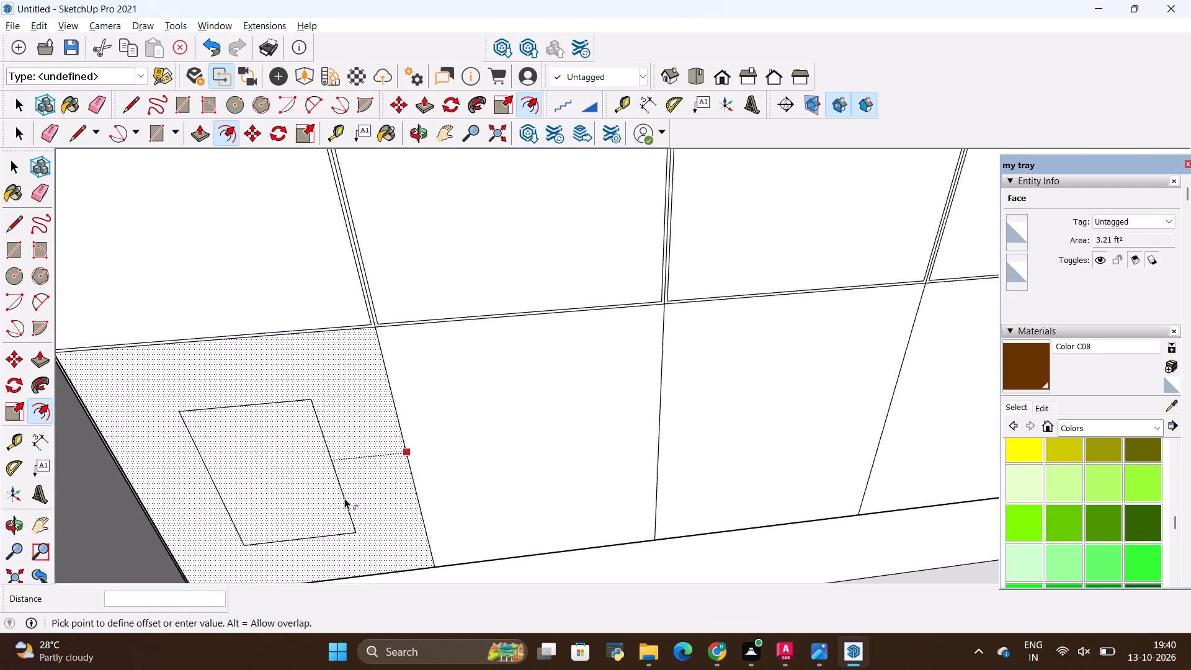
key("BackSpace")
type(".2\"")
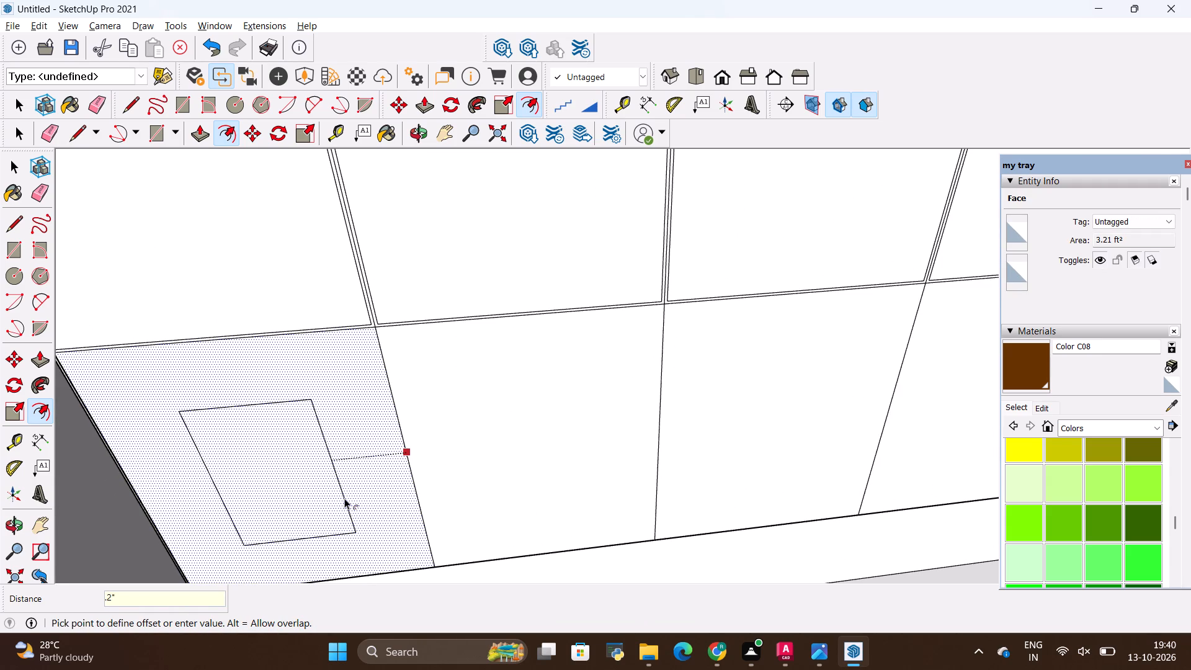
key("Return")
key("Escape")
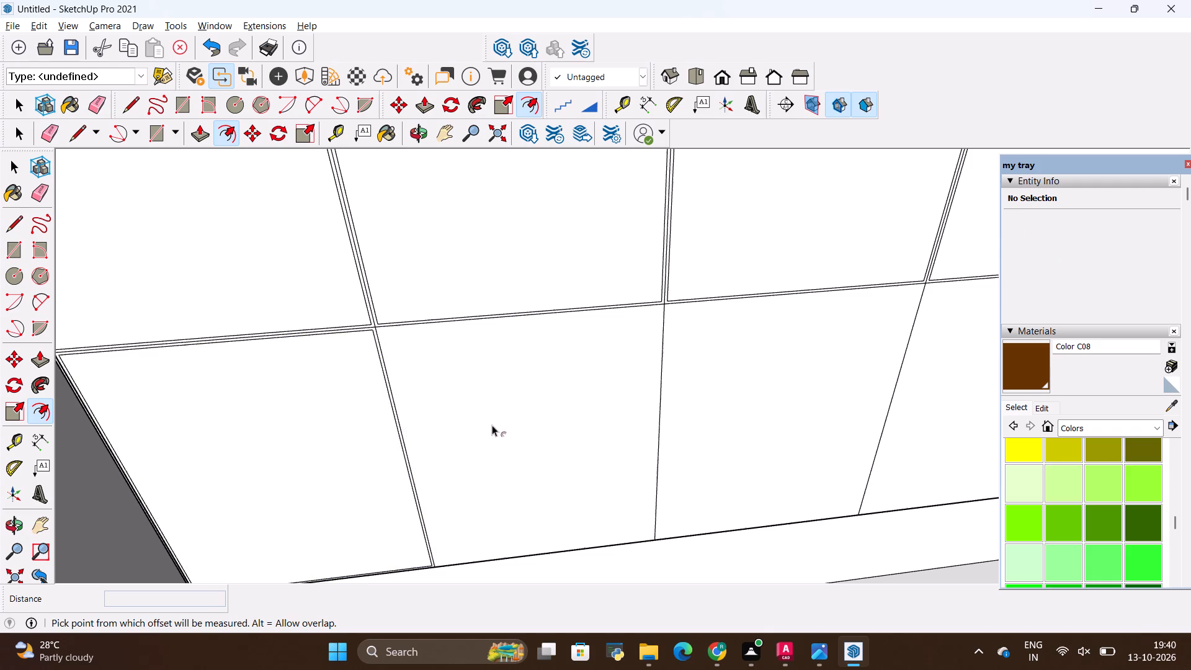
Offset the outline of the second lower-row panel from the framed cabinets inward by 0.2" and clear the selection.
left_click(476, 454)
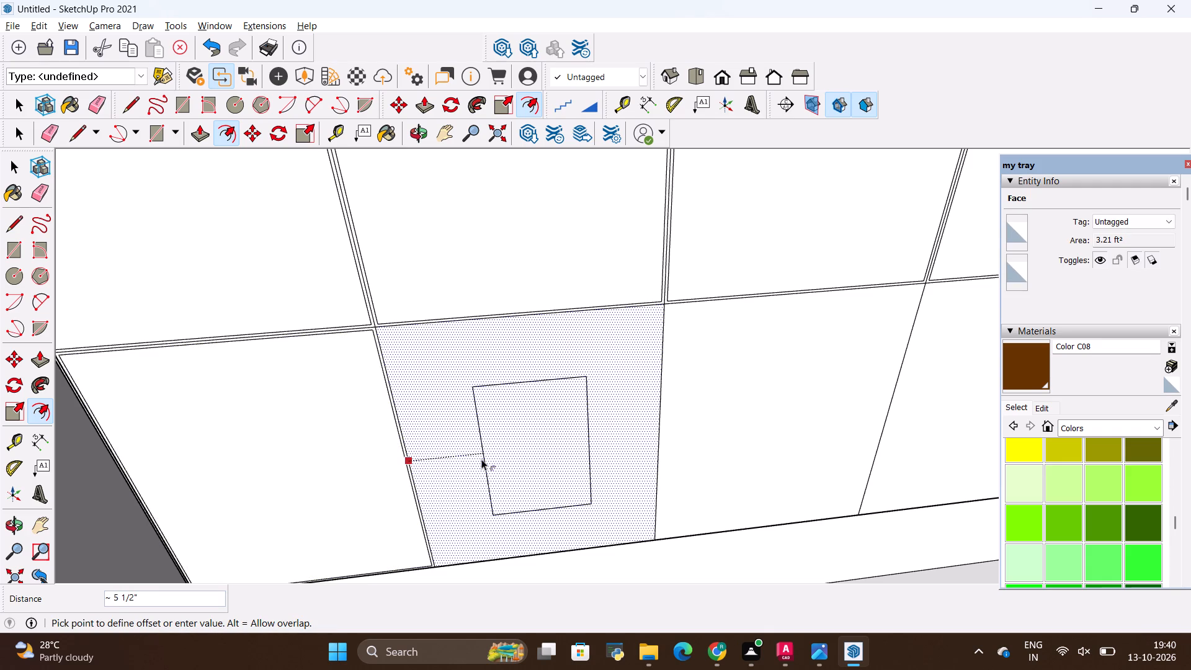
key("BackSpace")
type(".2")
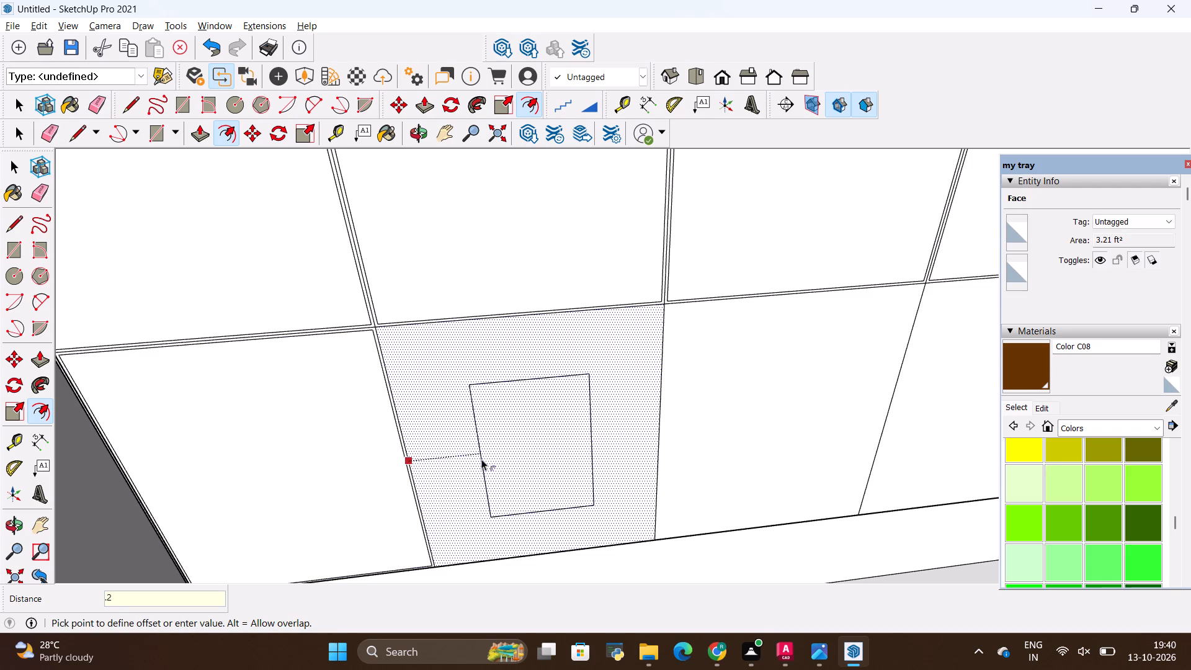
key("shift+quotedbl")
key("Return")
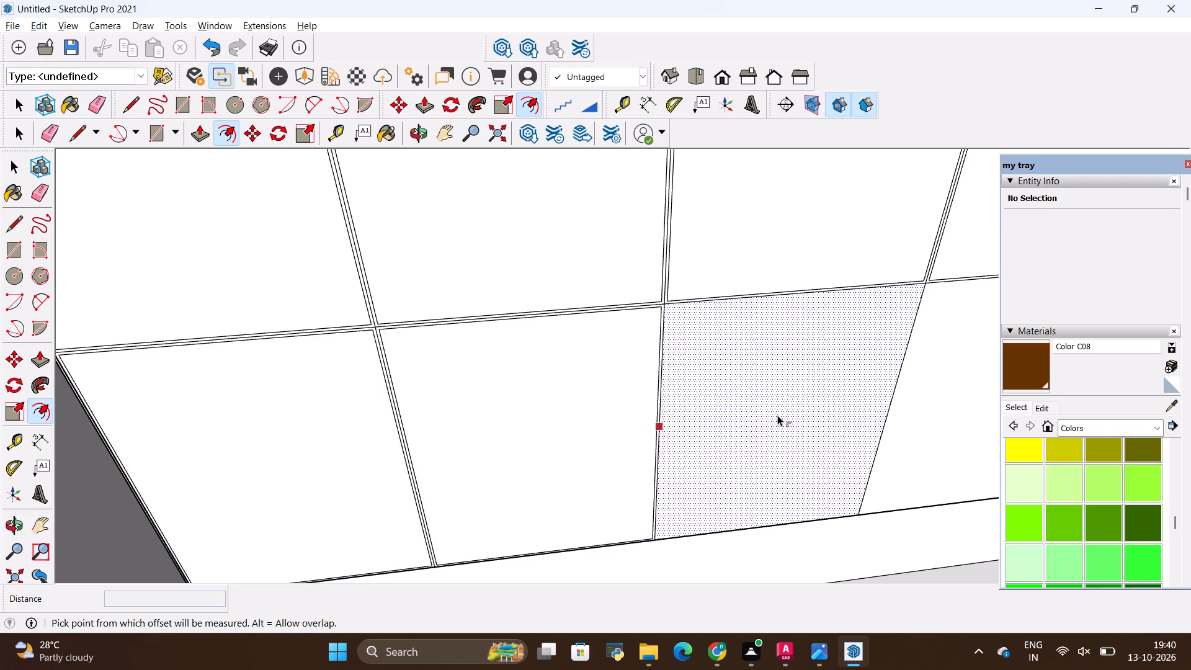
key("Escape")
Offset the outline of the third lower-row panel from the framed cabinets inward by 0.2".
left_click(752, 445)
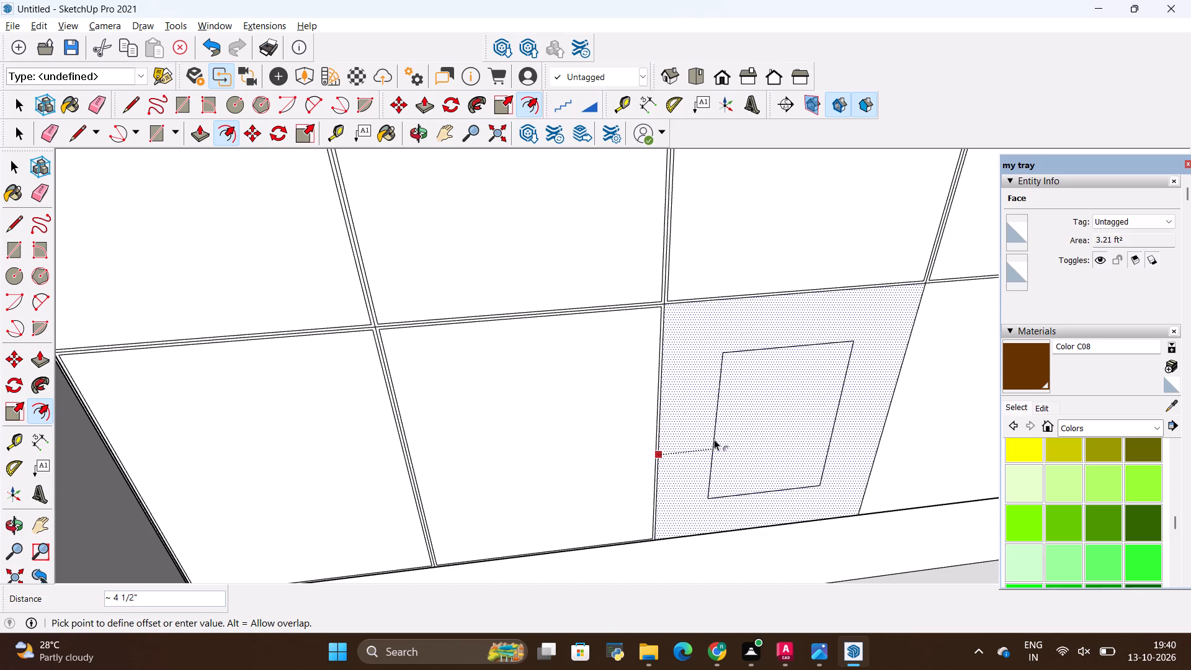
key("BackSpace")
type(".2\"")
key("Return")
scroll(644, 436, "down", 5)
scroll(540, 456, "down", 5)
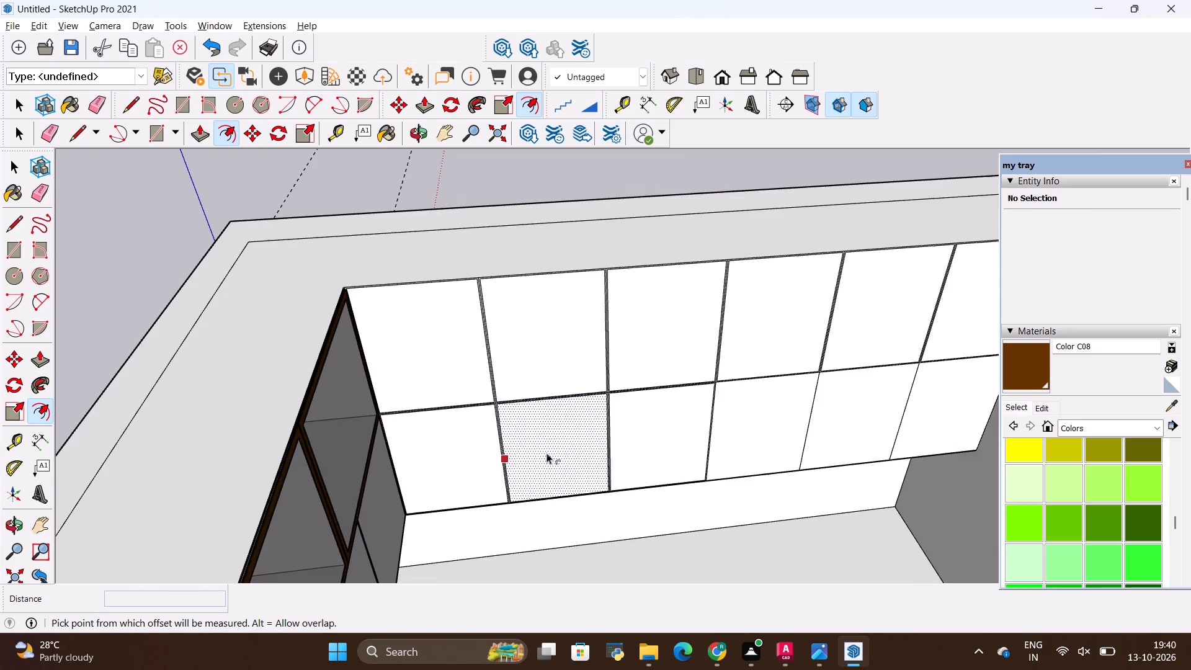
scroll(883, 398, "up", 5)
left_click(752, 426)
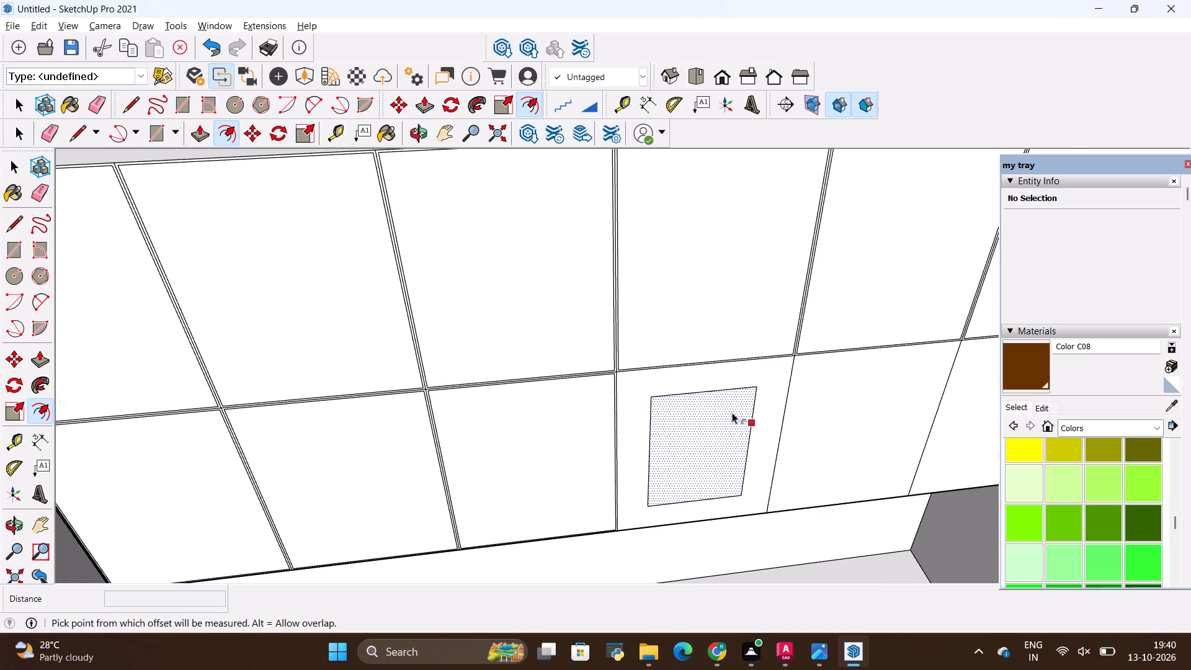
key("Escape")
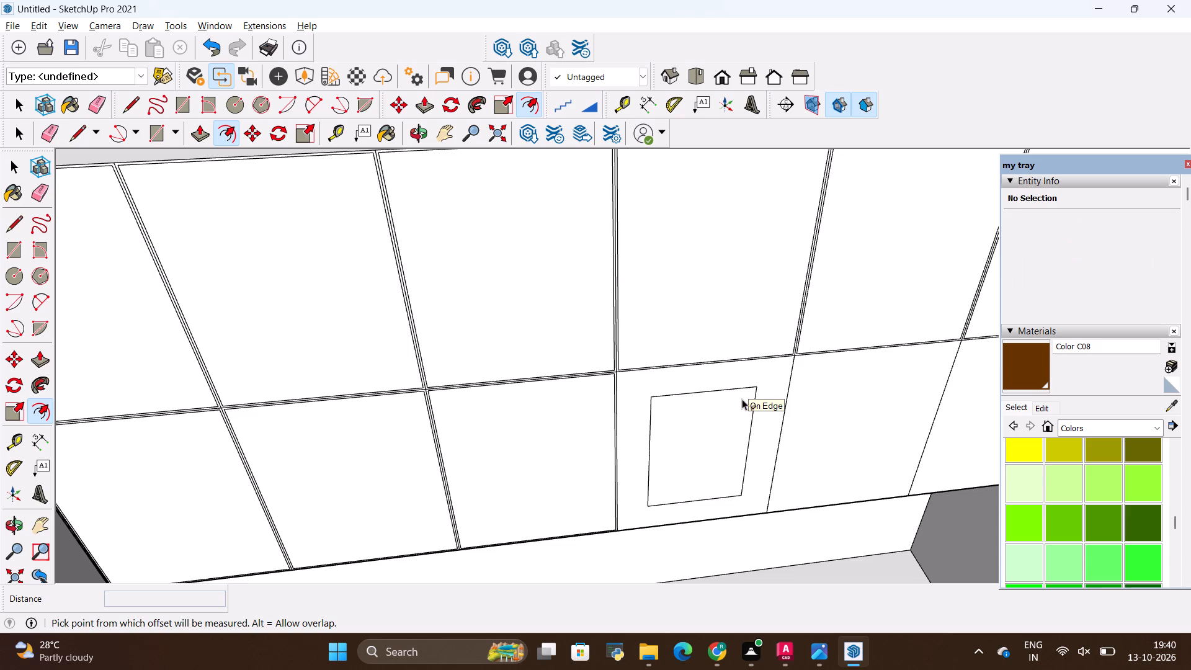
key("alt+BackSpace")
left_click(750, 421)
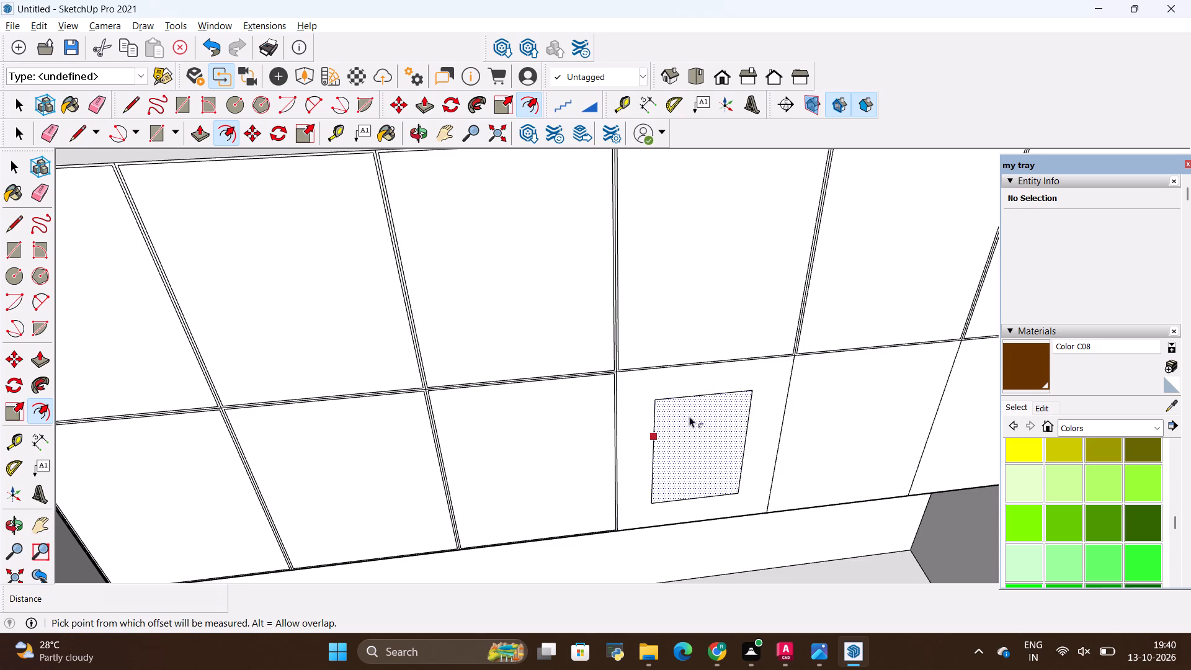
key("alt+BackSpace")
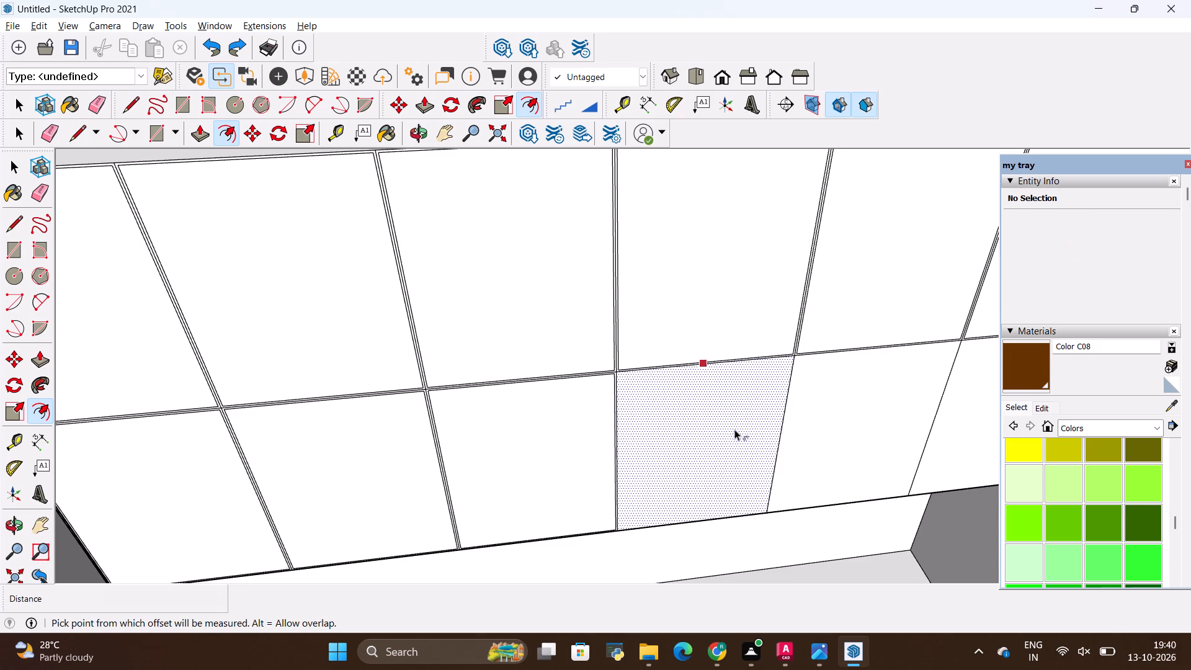
Offset the outline of the fourth lower-row panel from the framed cabinets inward by 0.2" and clear the selection.
left_click(743, 440)
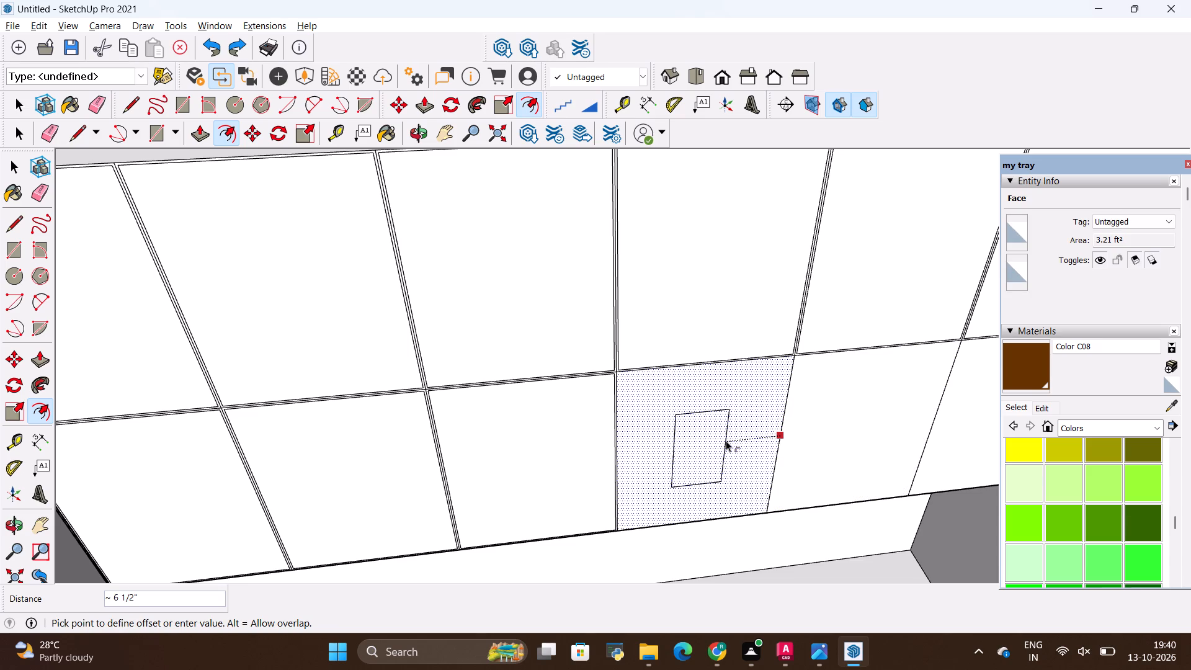
key("BackSpace")
type(".2\"")
key("Return")
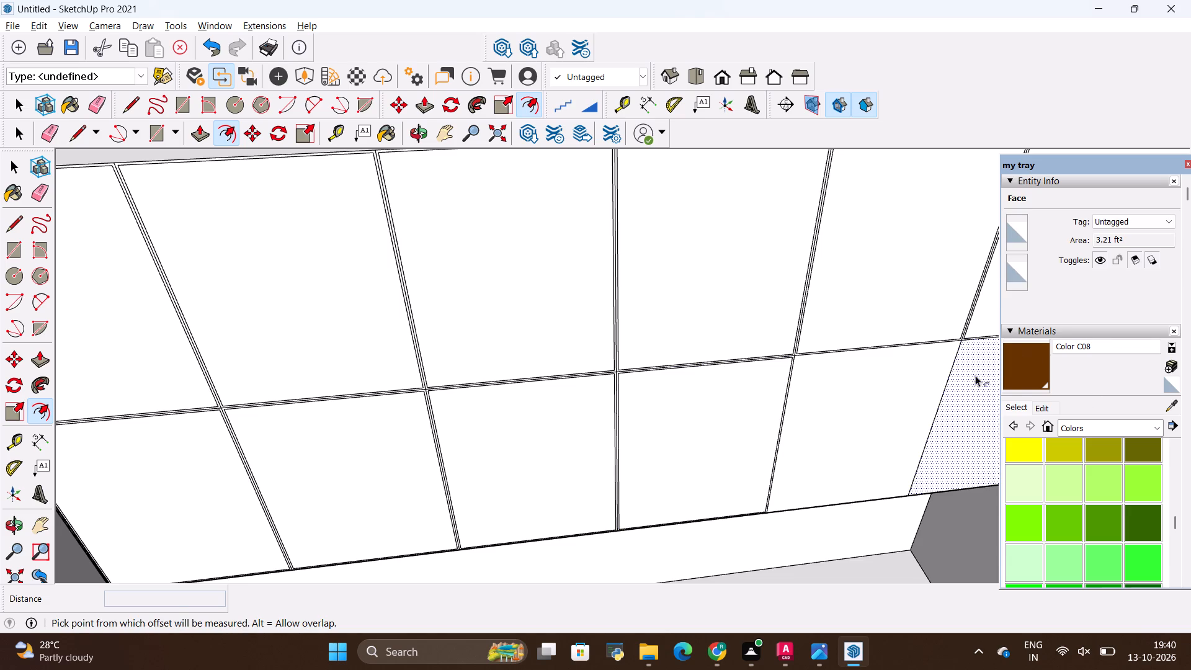
key("Escape")
Offset the outline of the fifth lower-row panel from the framed cabinets inward by 0.2".
left_click_drag(921, 409, 914, 414)
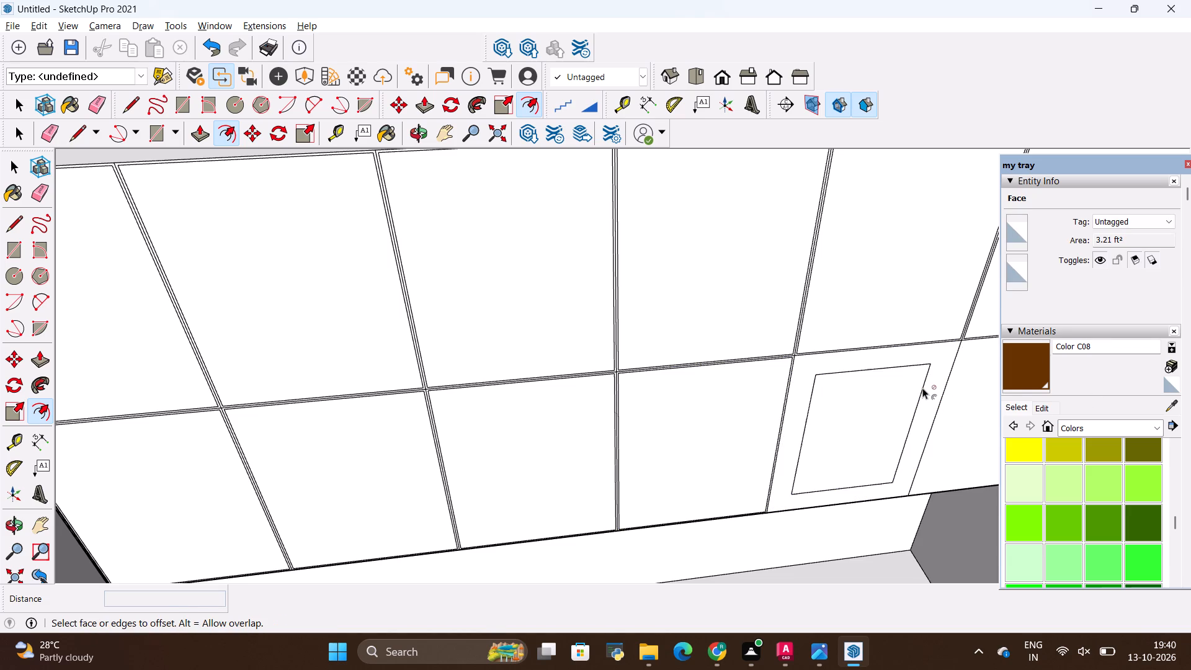
key("alt+BackSpace")
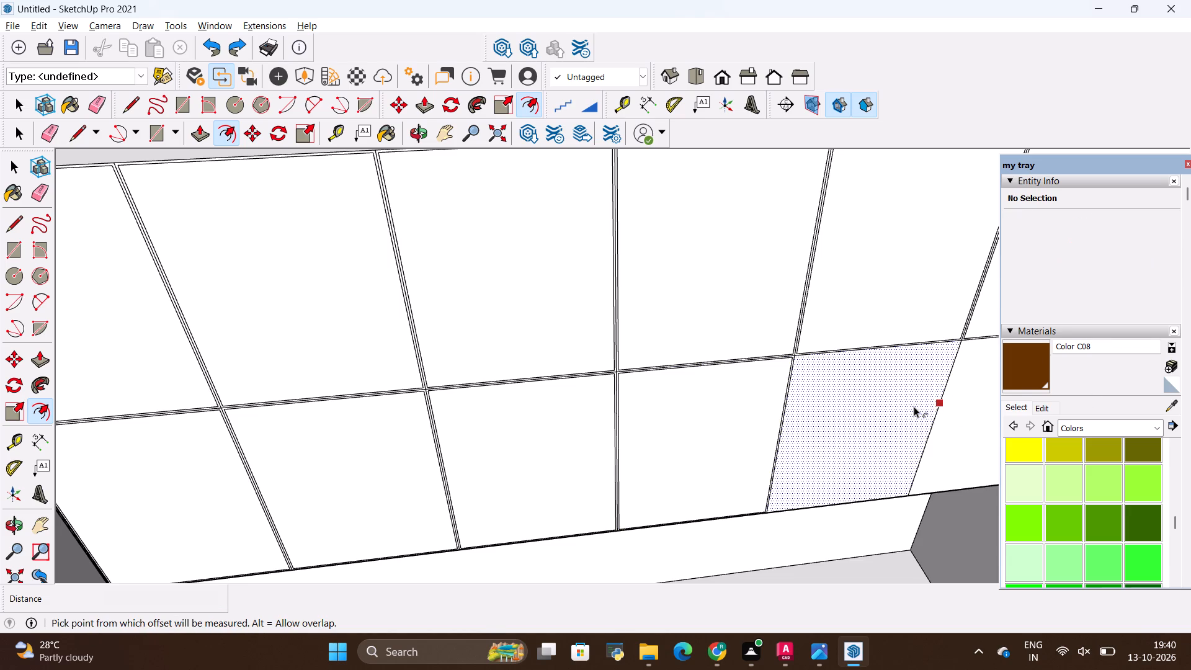
left_click(912, 408)
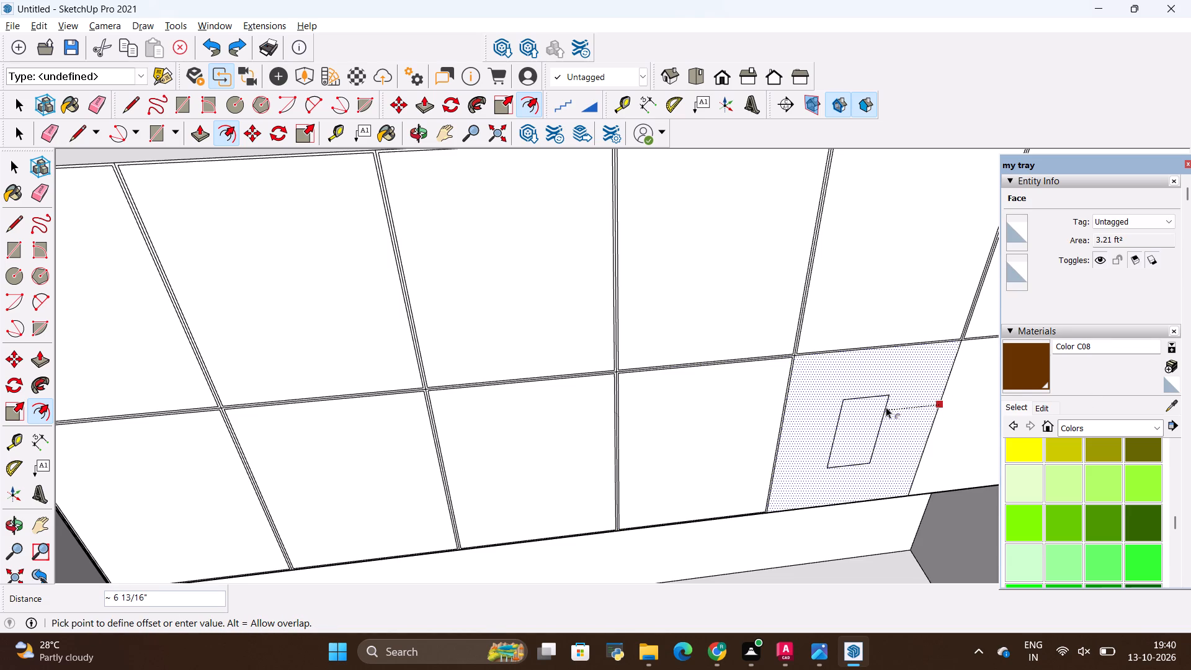
key("BackSpace")
type(".2\"")
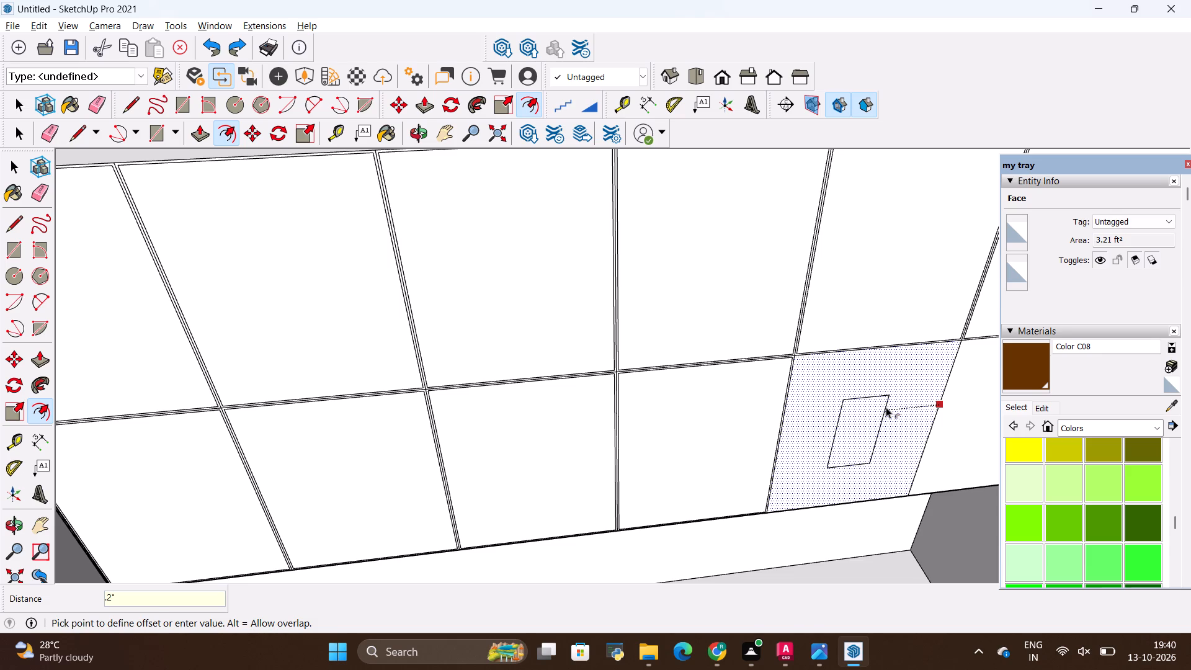
key("Return")
Offset the outline of the sixth lower-row panel from the framed cabinets inward by 0.2" and clear the selection.
scroll(685, 380, "down", 9)
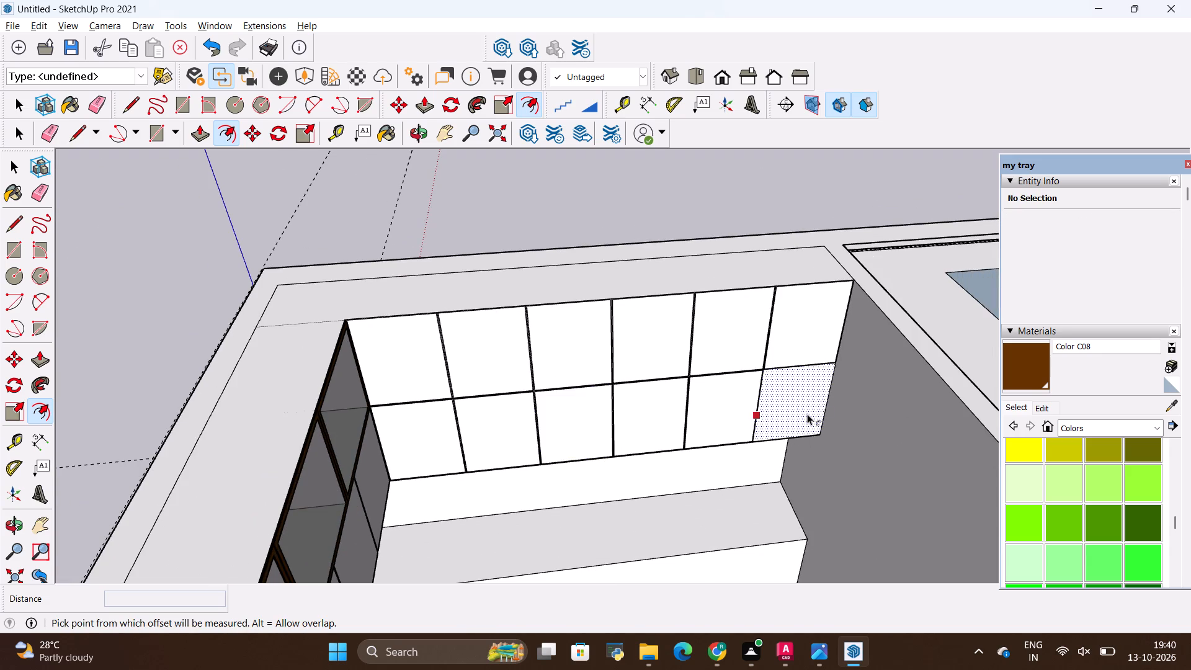
left_click(809, 414)
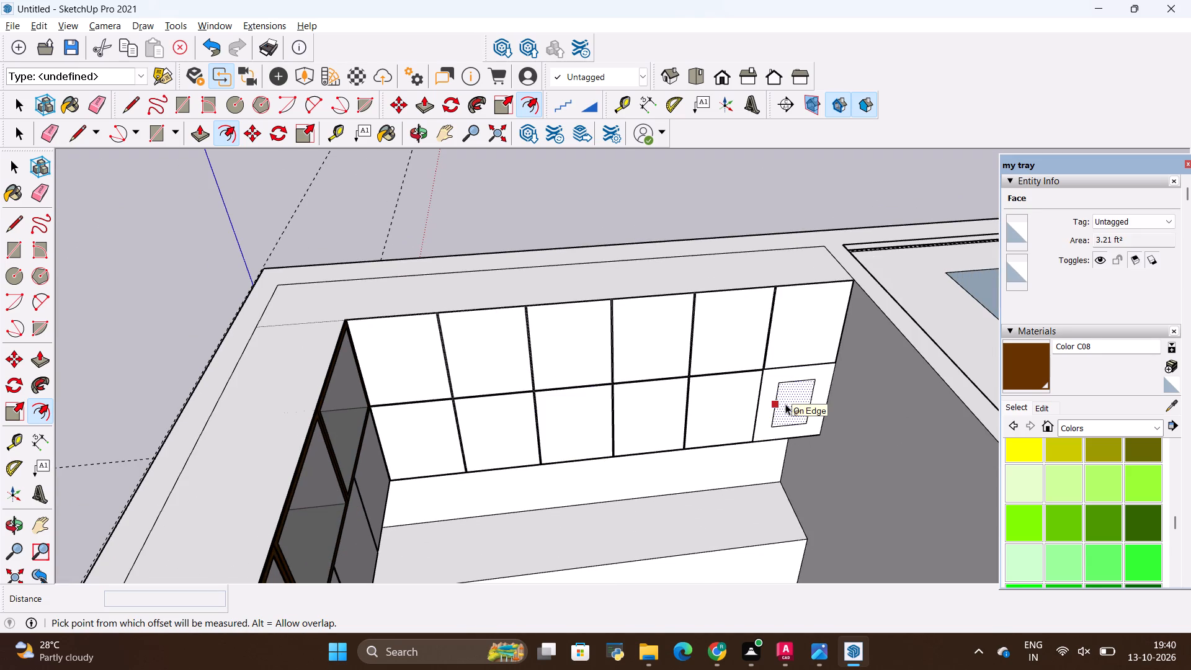
key("alt+BackSpace")
scroll(783, 402, "up", 5)
left_click(787, 405)
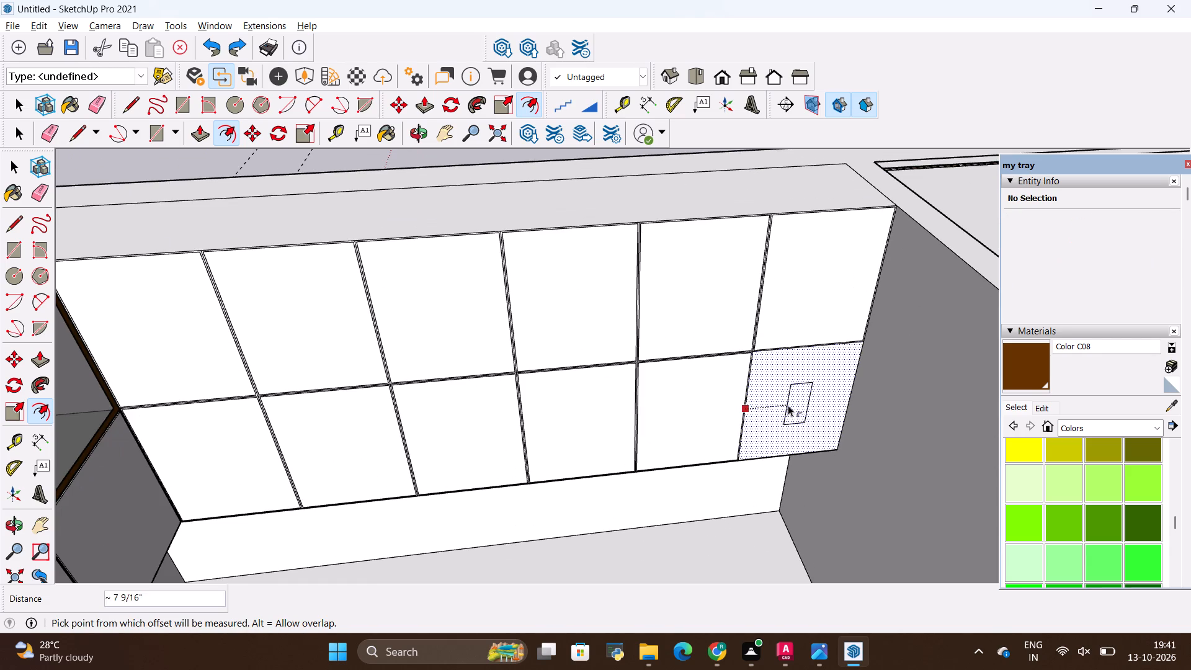
key("alt+BackSpace")
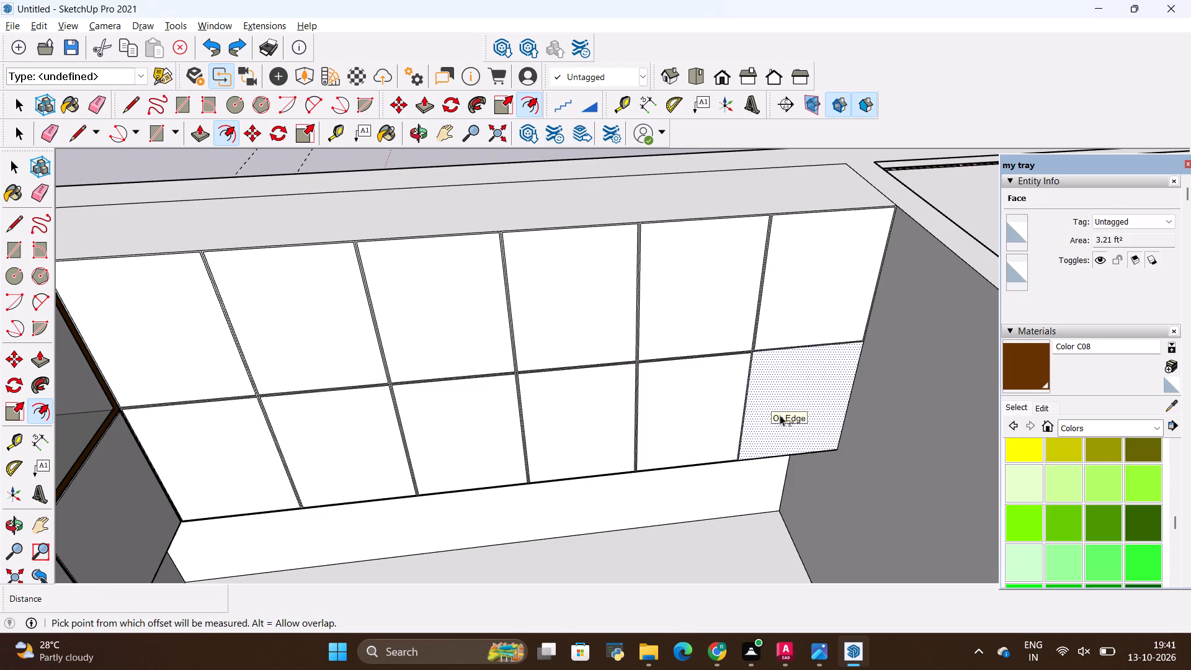
left_click(802, 404)
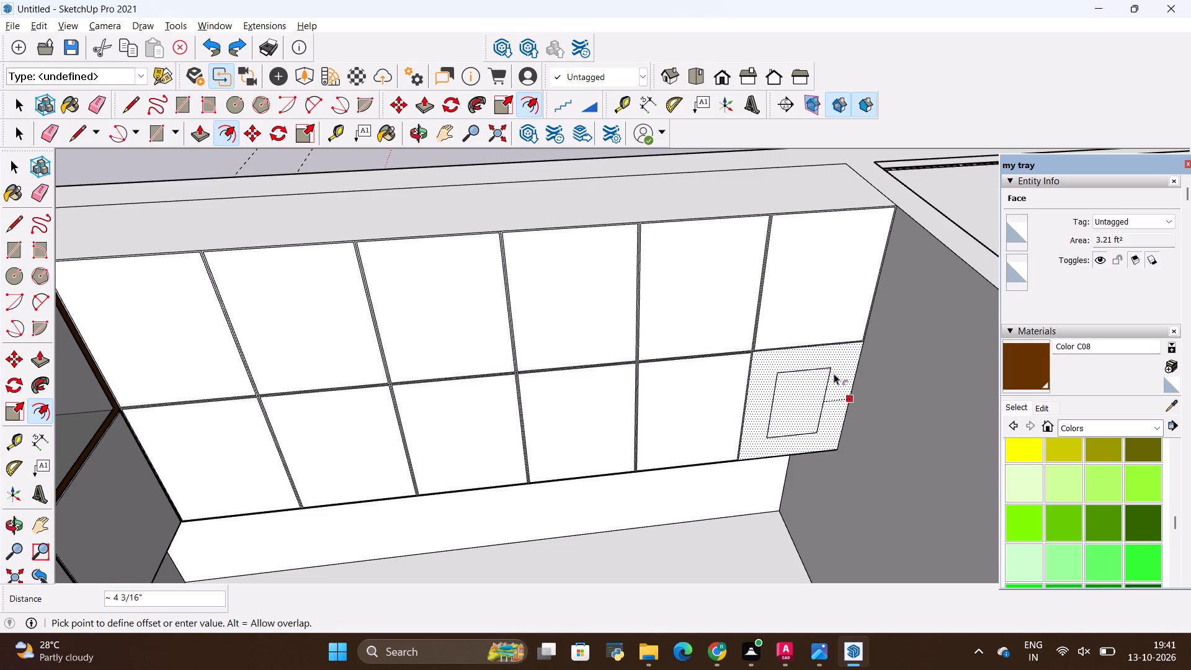
key("BackSpace")
type(".2\"")
key("Return")
key("Escape")
Erase the original centre divider lines meeting at the junction between the fifth and sixth panel columns, keeping the offset borders.
scroll(727, 320, "up", 2)
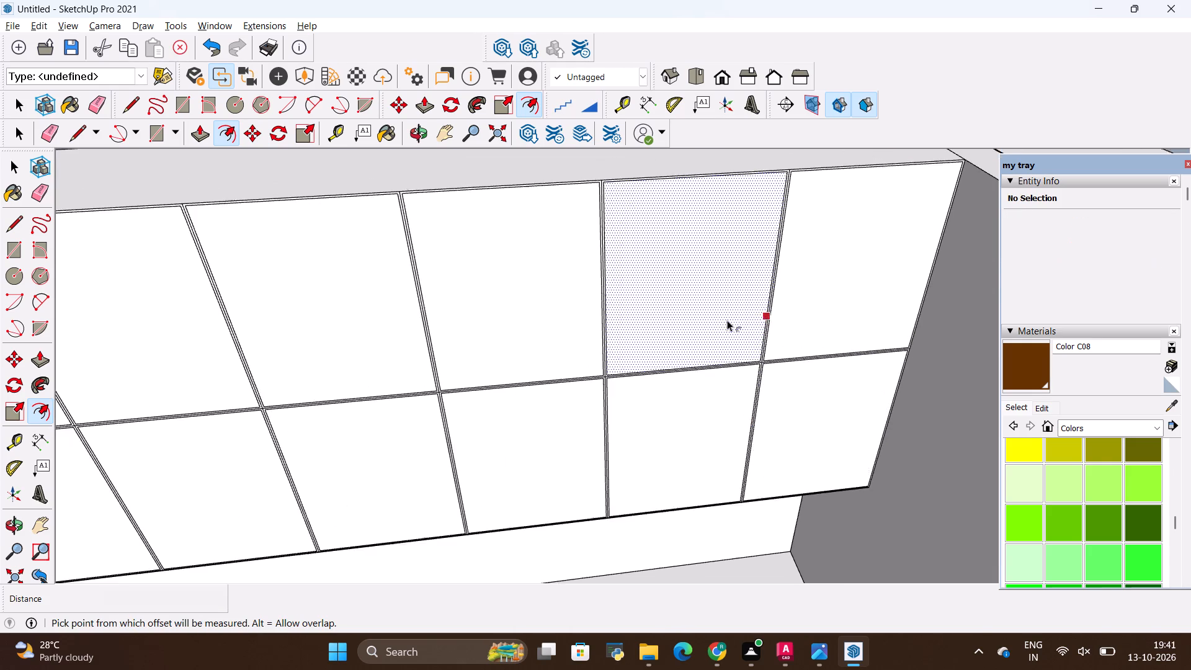
scroll(727, 320, "up", 9)
scroll(761, 375, "up", 11)
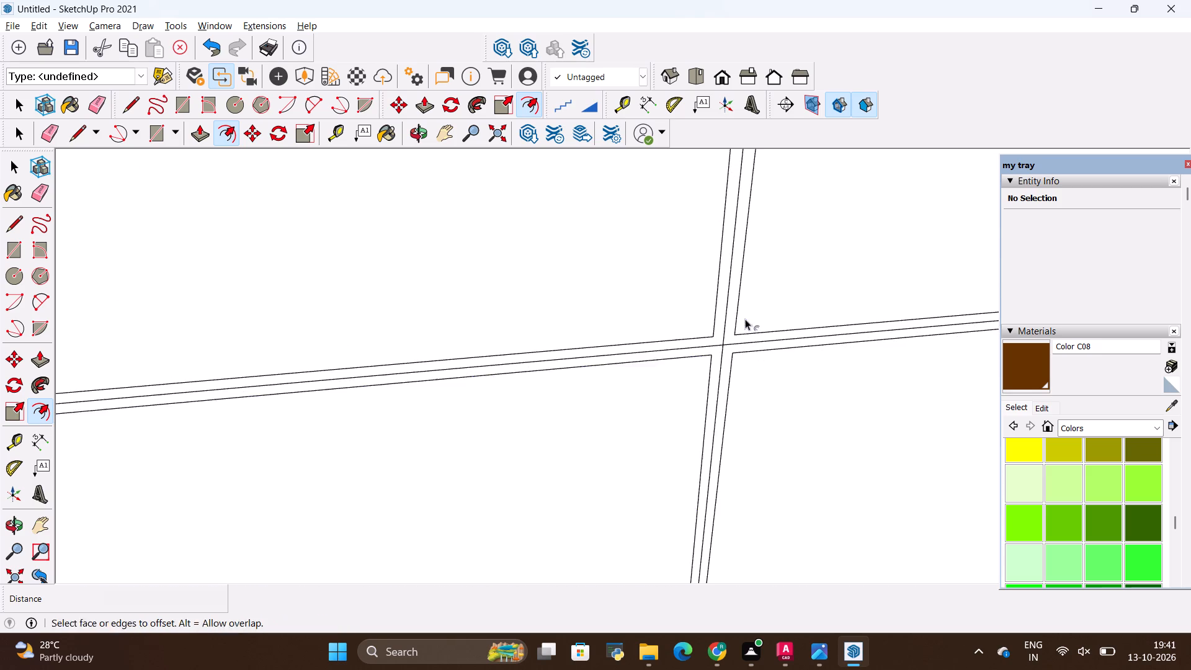
scroll(746, 317, "up", 9)
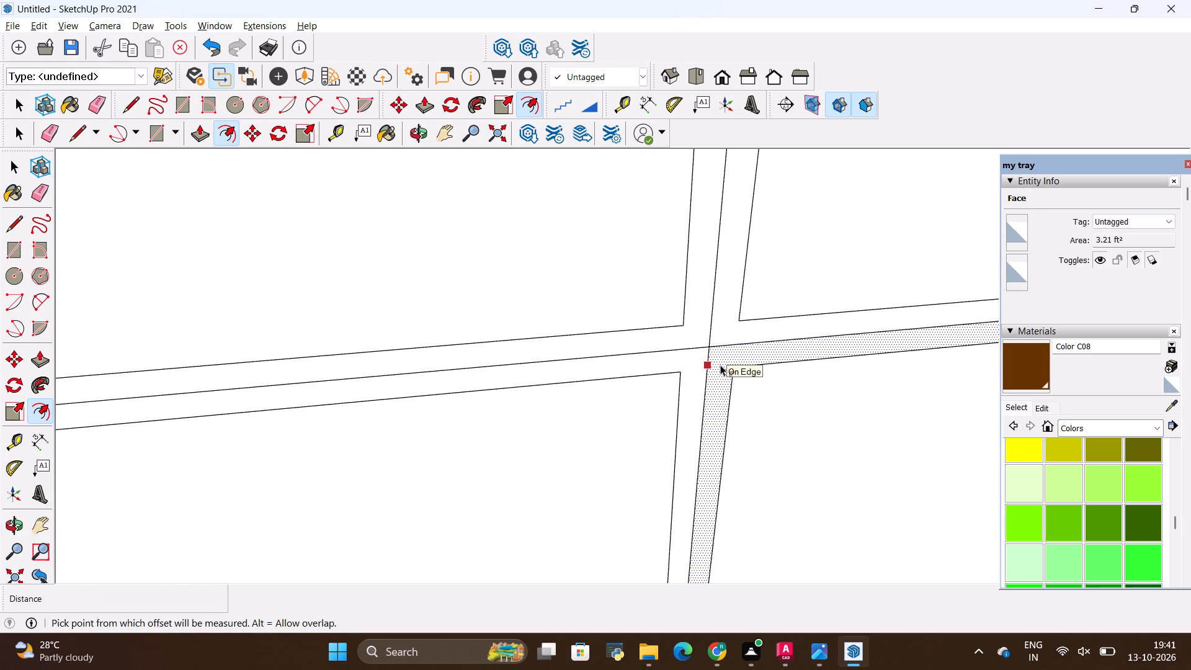
scroll(720, 365, "up", 3)
key("e")
left_click_drag(729, 330, 701, 351)
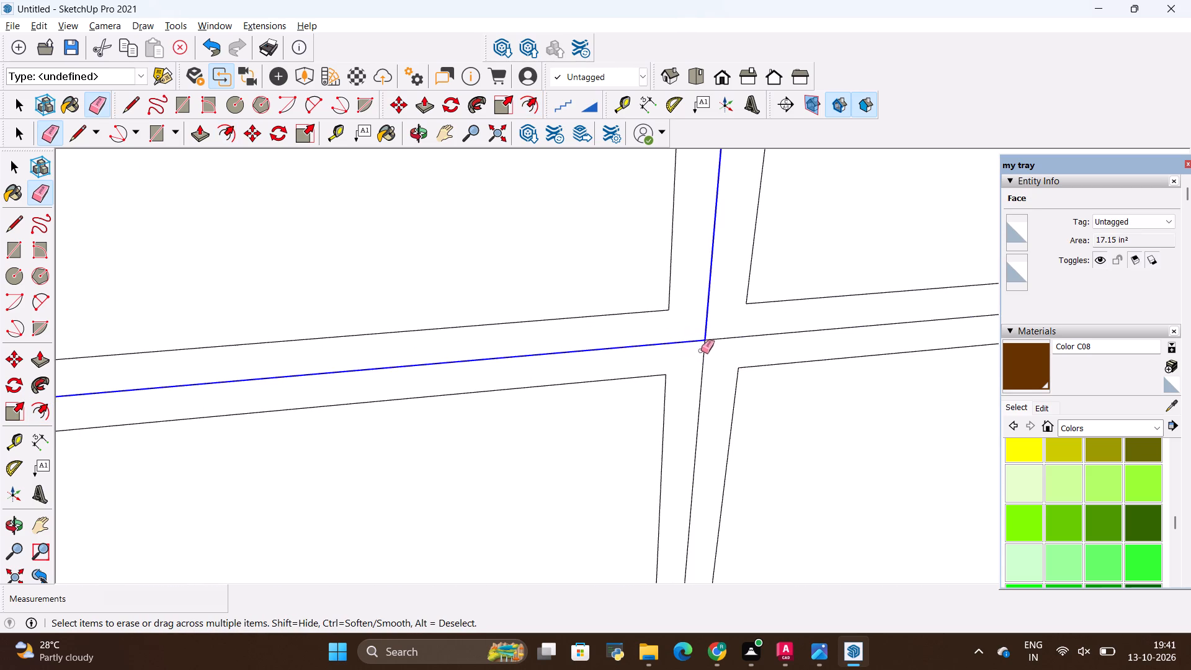
left_click_drag(701, 351, 710, 339)
Erase the remaining centre divider lines at the junction between the fourth and fifth panel columns.
scroll(749, 384, "down", 19)
scroll(852, 335, "down", 6)
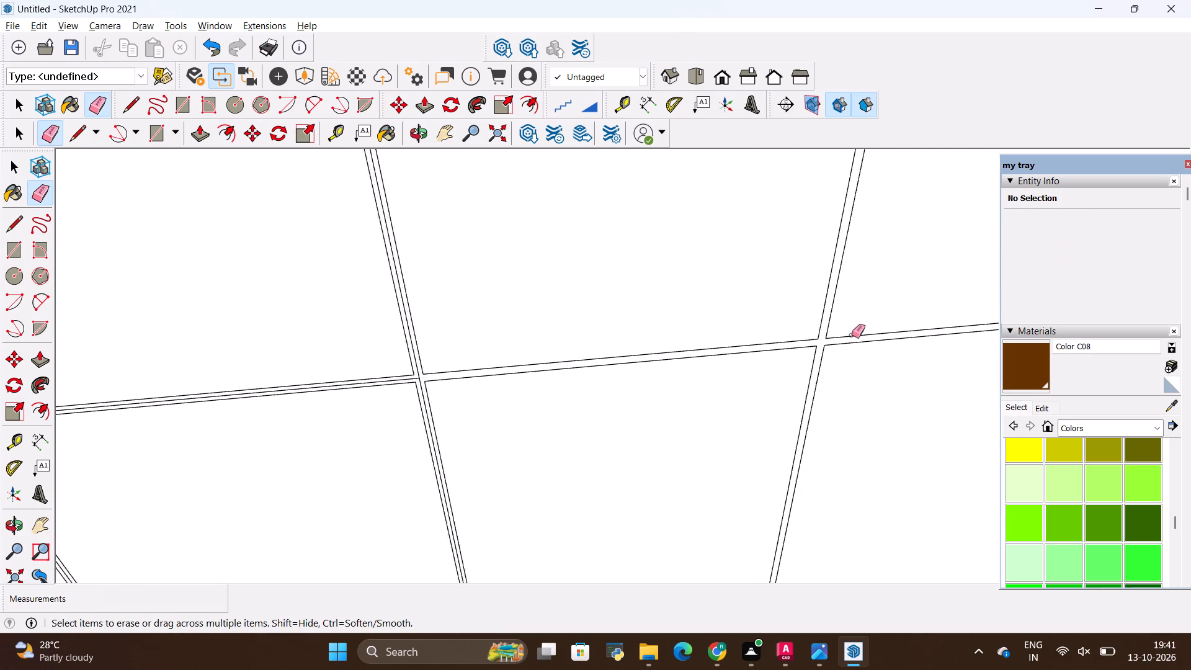
scroll(535, 373, "up", 18)
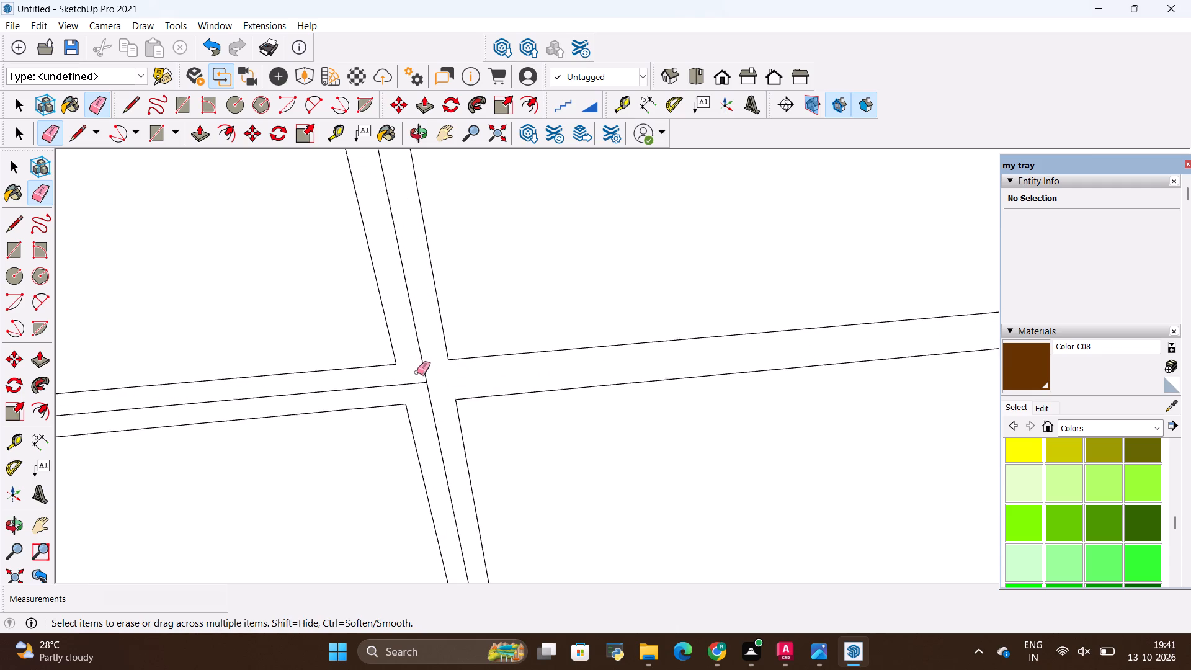
left_click_drag(435, 382, 414, 386)
left_click_drag(431, 377, 418, 378)
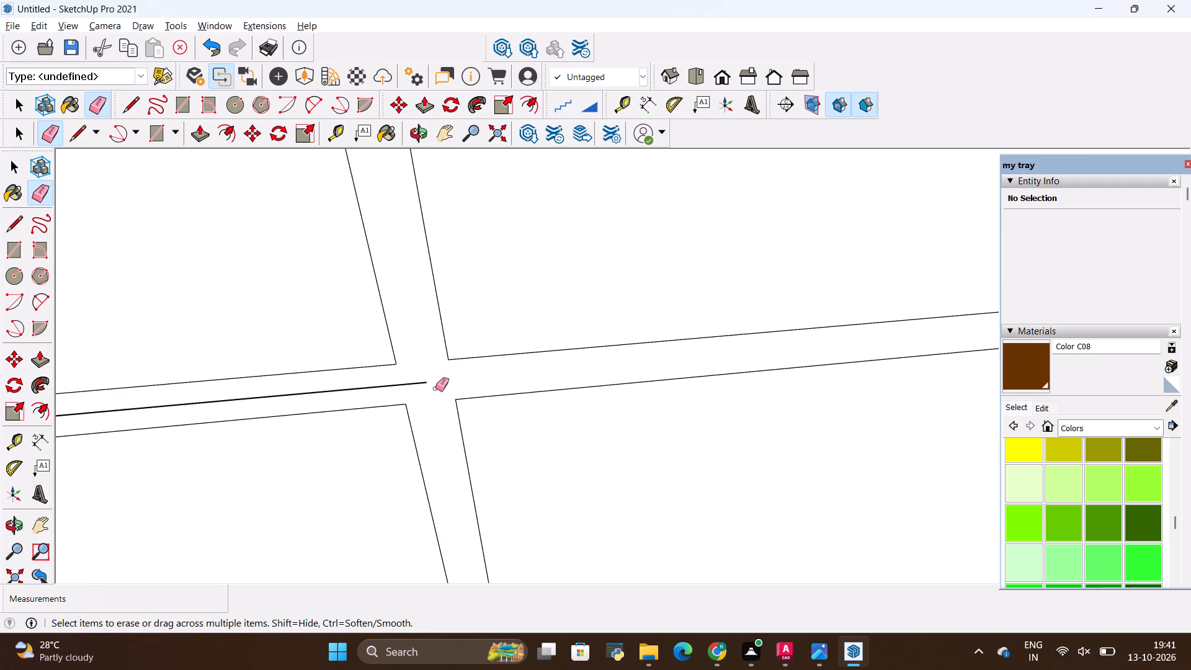
left_click_drag(429, 372, 422, 391)
Erase the remaining centre divider lines at the junction between the third and fourth panel columns.
scroll(654, 404, "down", 19)
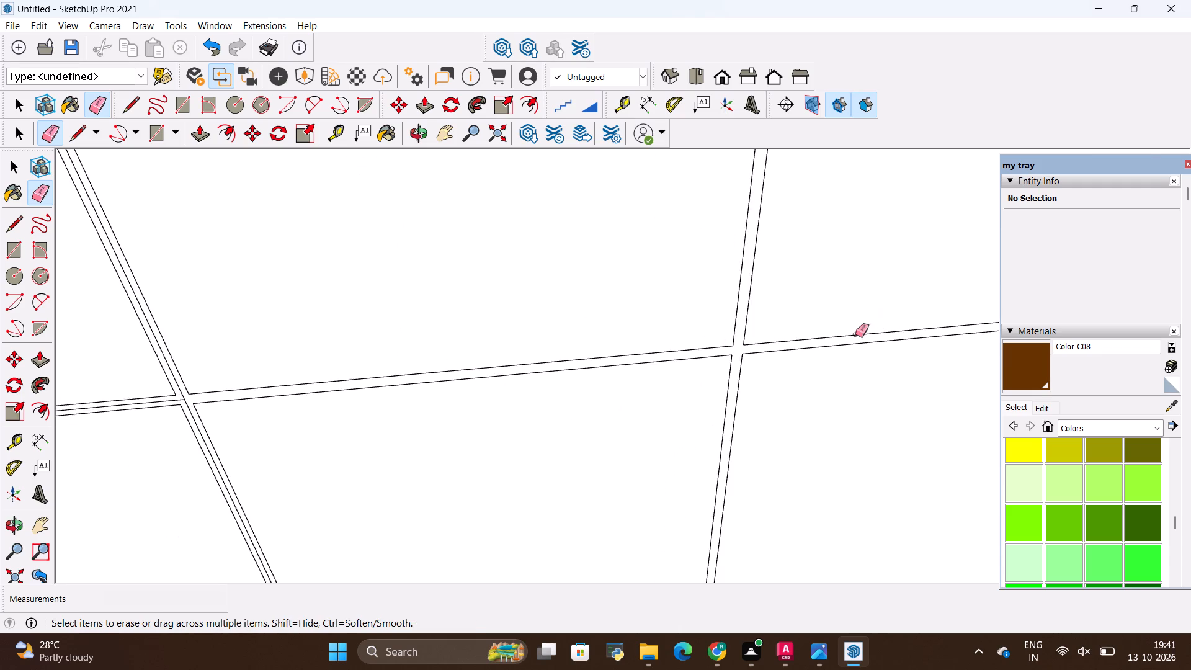
scroll(855, 334, "down", 5)
scroll(433, 429, "up", 4)
scroll(460, 351, "up", 17)
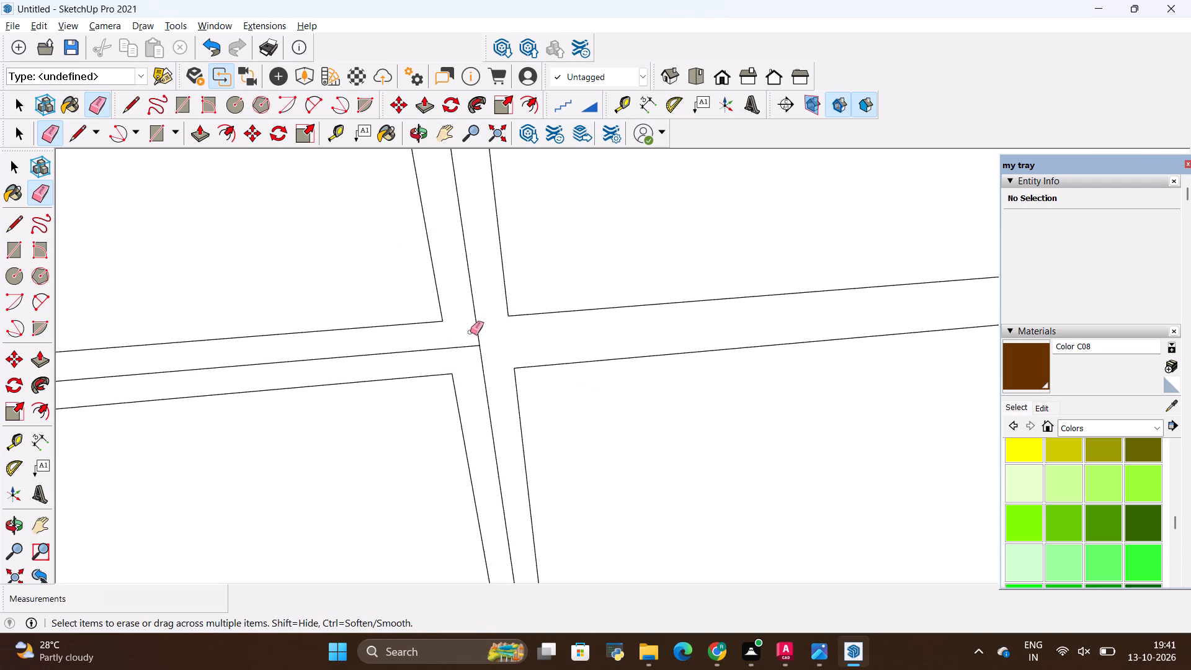
left_click_drag(480, 333, 489, 360)
Erase the remaining centre divider lines at the junction between the second and third panel columns.
scroll(646, 349, "down", 14)
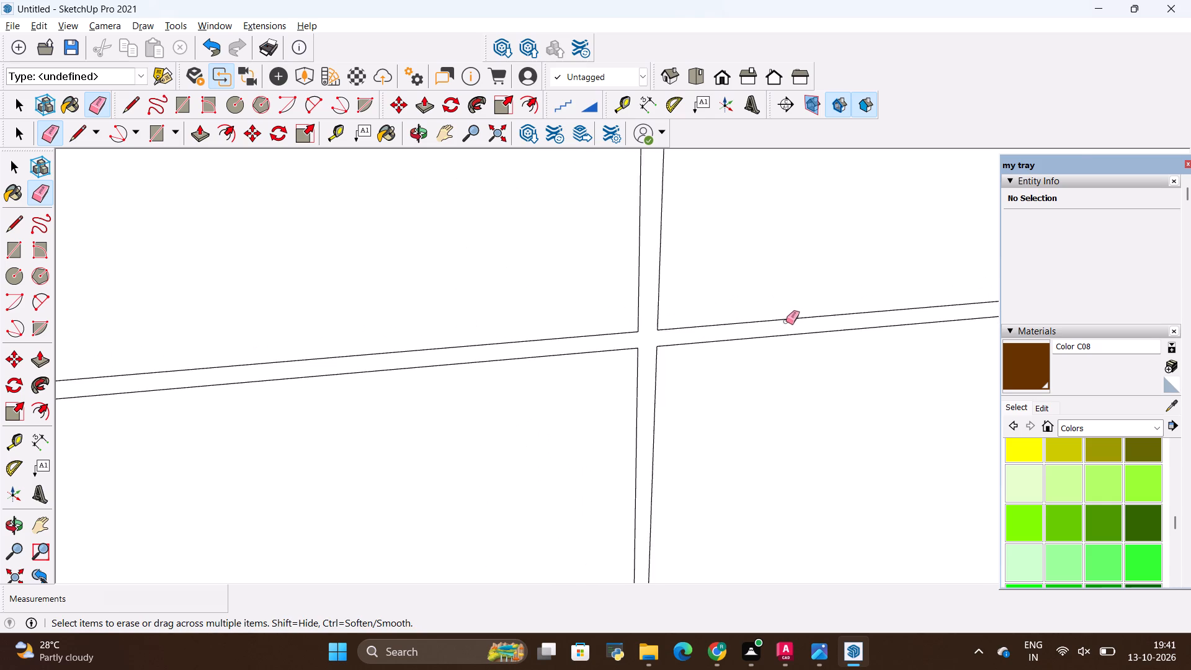
scroll(786, 321, "down", 10)
scroll(455, 343, "up", 20)
scroll(455, 343, "up", 1)
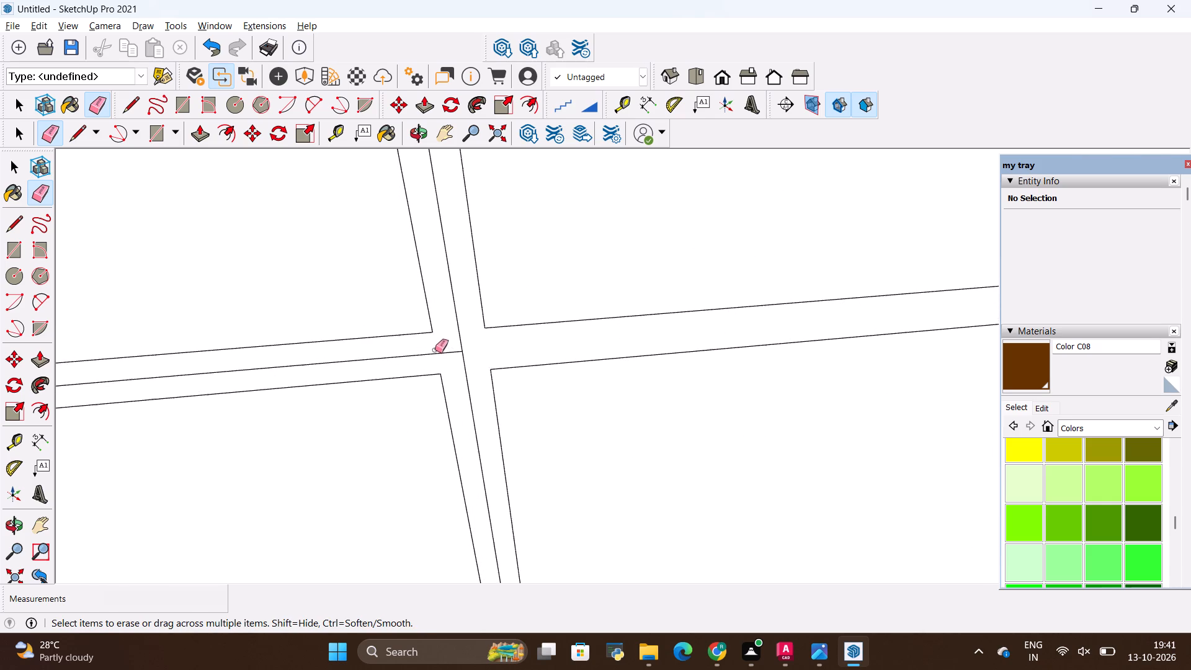
scroll(435, 350, "up", 1)
left_click_drag(465, 343, 476, 357)
Erase the last centre divider lines at the junction between the first and second panel columns.
scroll(683, 362, "down", 5)
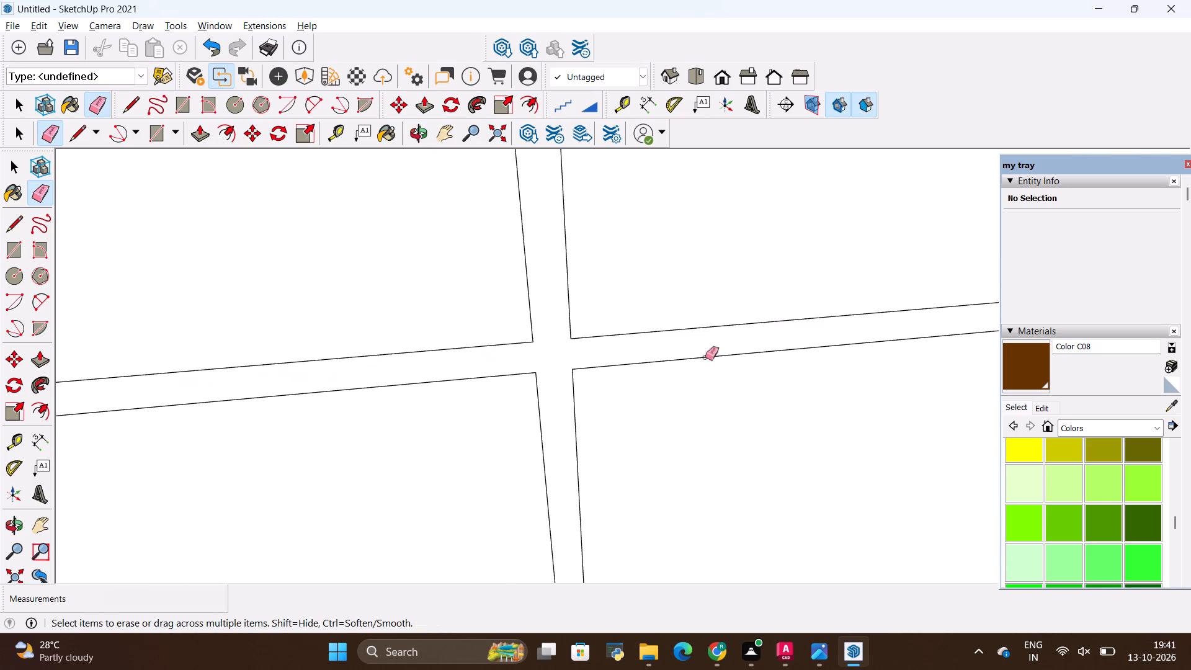
scroll(705, 357, "down", 20)
scroll(531, 336, "up", 9)
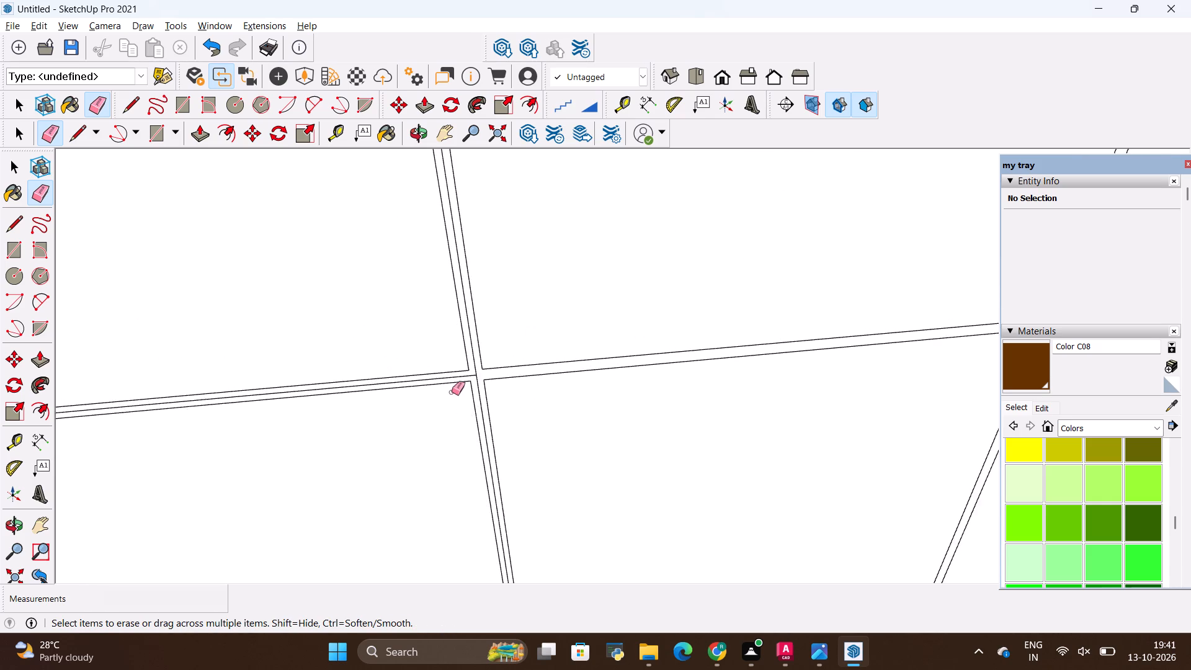
scroll(452, 392, "up", 12)
left_click_drag(498, 364, 480, 379)
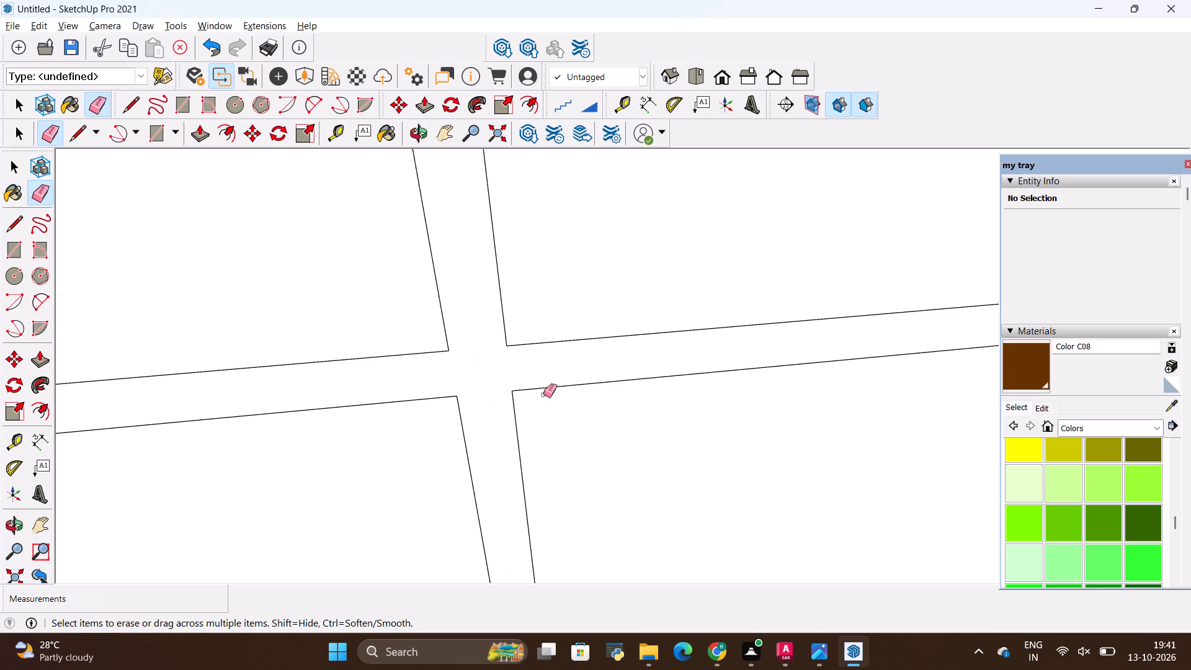
Push the connected border strip around the twelve door panels inward by 0.18" to form recessed grooves.
scroll(599, 415, "down", 20)
scroll(599, 415, "down", 10)
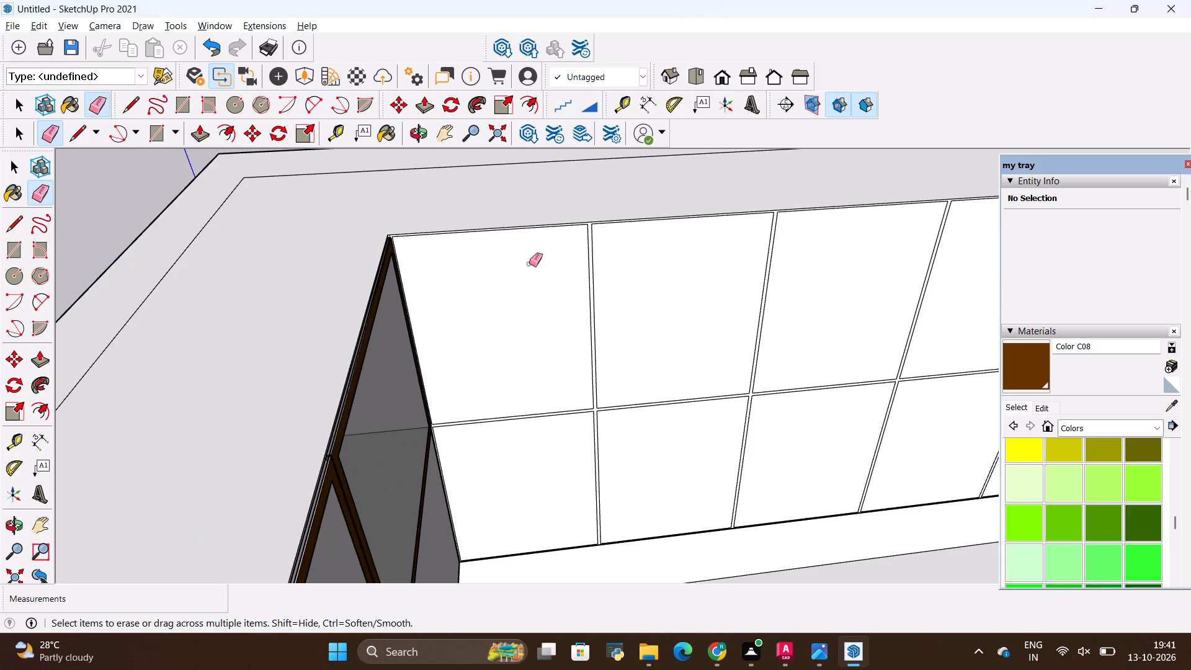
scroll(599, 223, "up", 7)
scroll(293, 315, "down", 5)
scroll(593, 329, "down", 6)
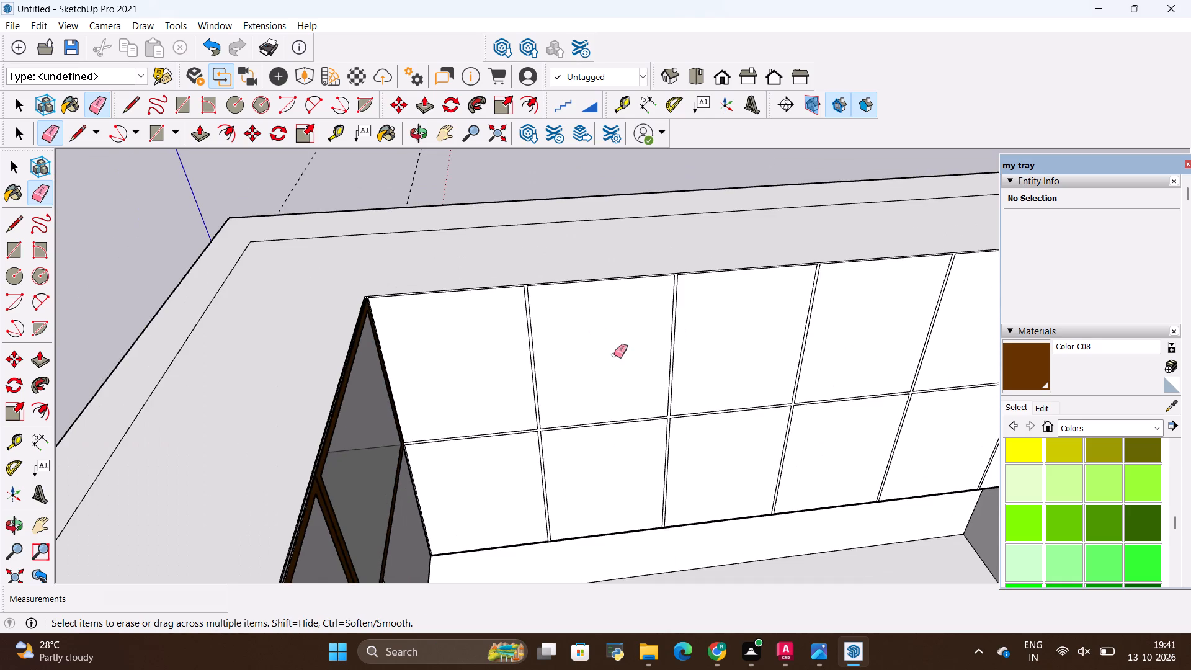
scroll(740, 504, "up", 1)
scroll(364, 238, "down", 10)
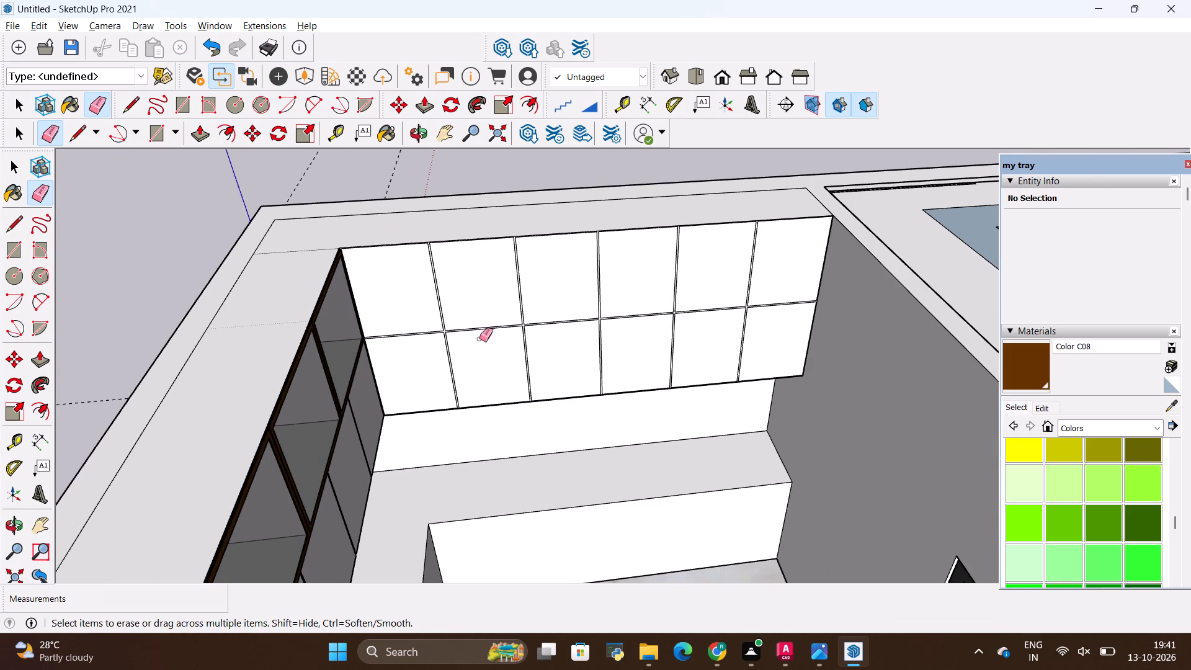
scroll(436, 278, "up", 11)
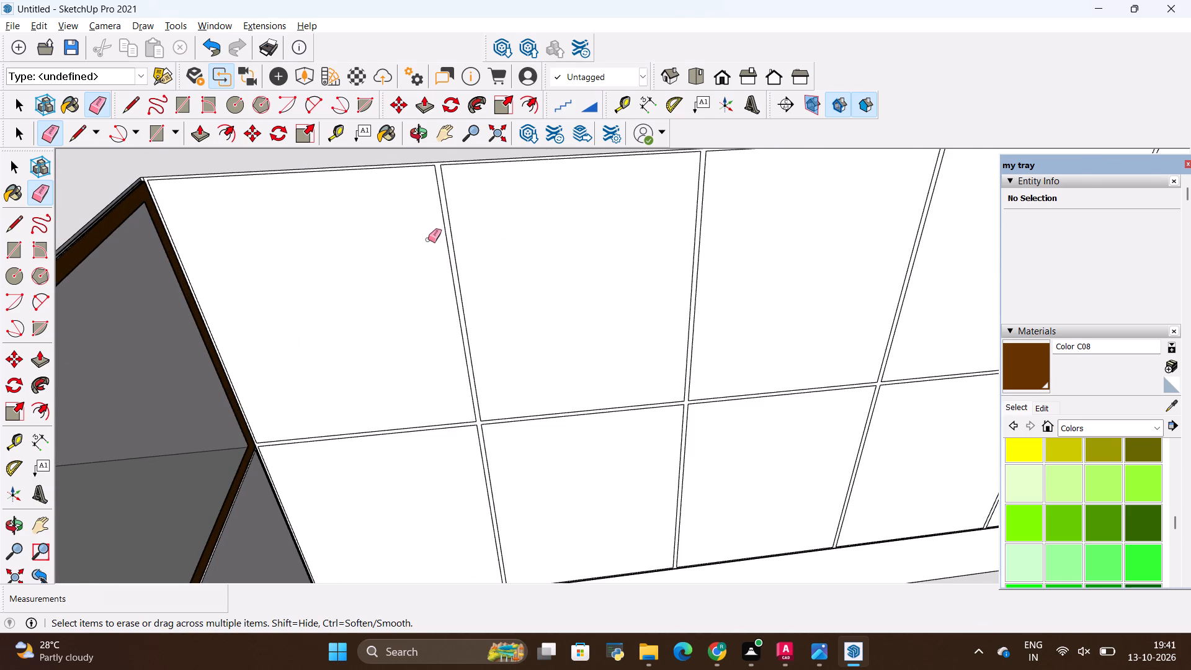
key("p")
scroll(430, 250, "down", 4)
scroll(440, 190, "up", 16)
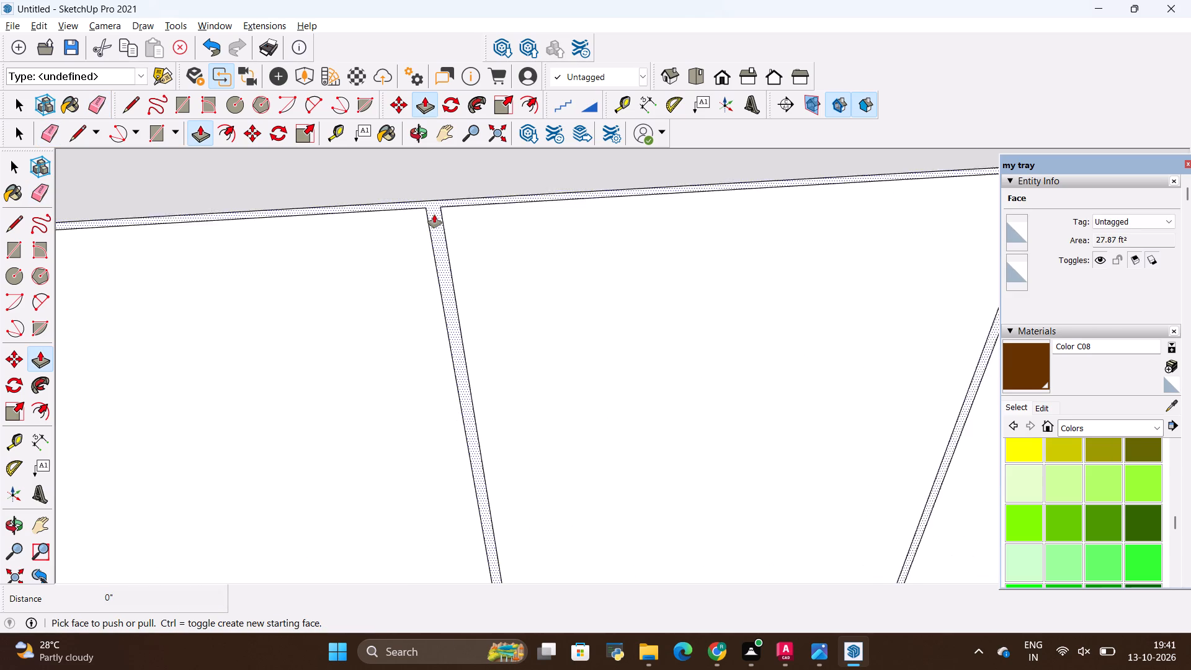
scroll(434, 215, "up", 1)
left_click(434, 215)
key("BackSpace")
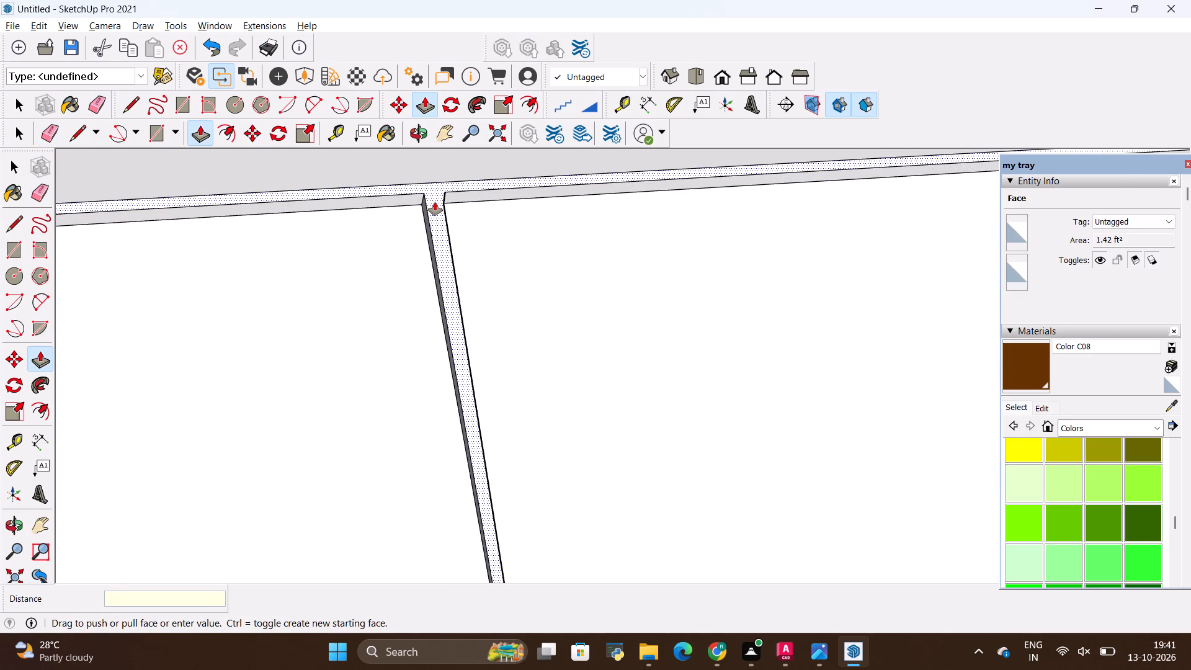
type(".18")
key("shift+quotedbl")
key("Return")
key("Escape")
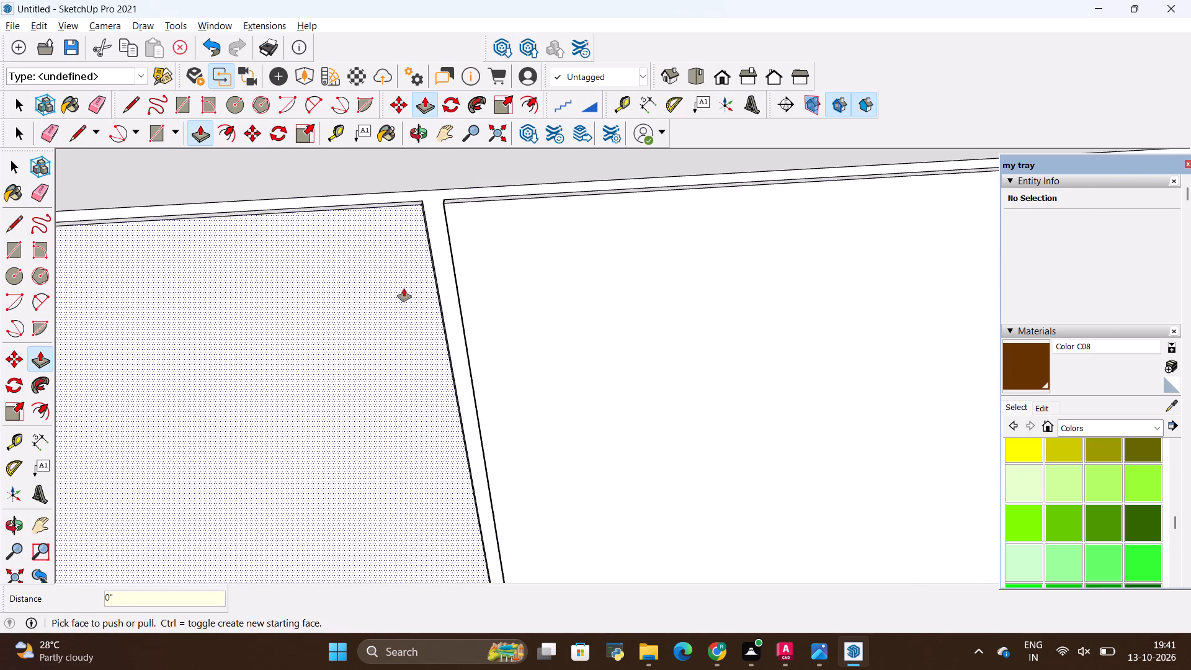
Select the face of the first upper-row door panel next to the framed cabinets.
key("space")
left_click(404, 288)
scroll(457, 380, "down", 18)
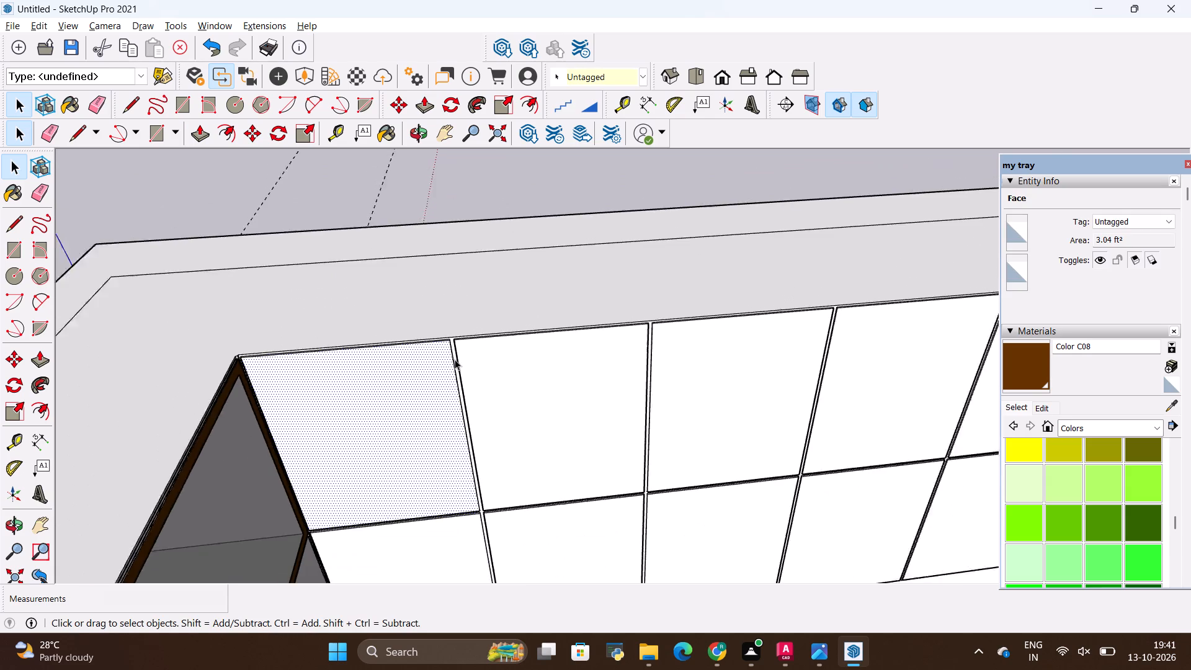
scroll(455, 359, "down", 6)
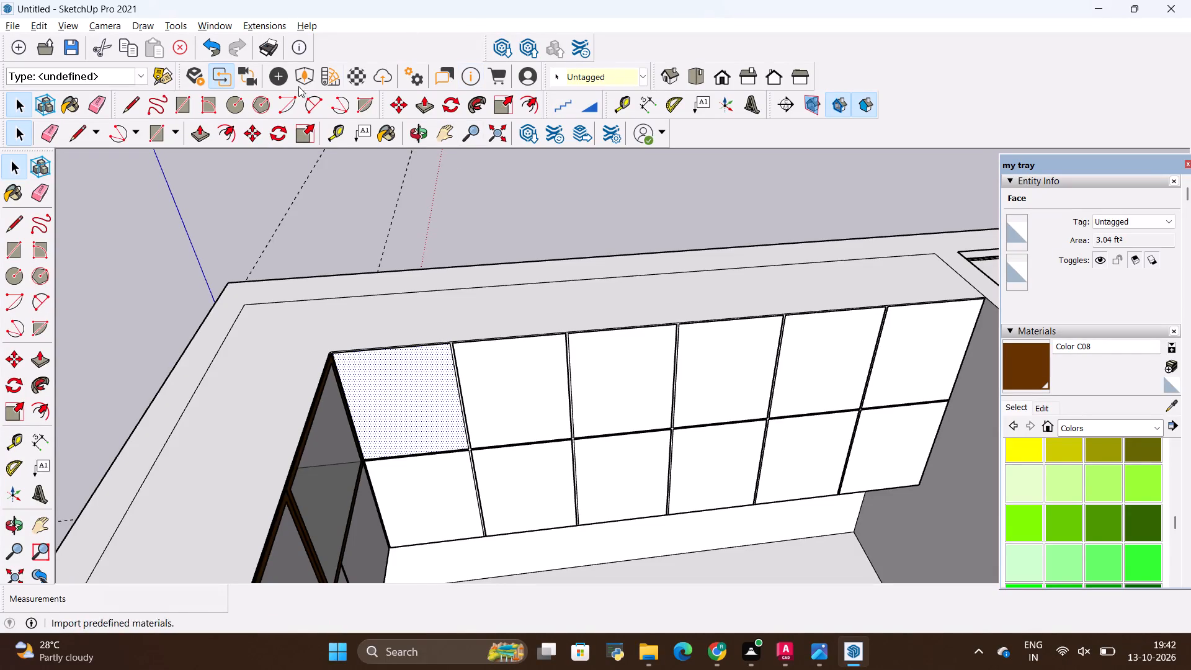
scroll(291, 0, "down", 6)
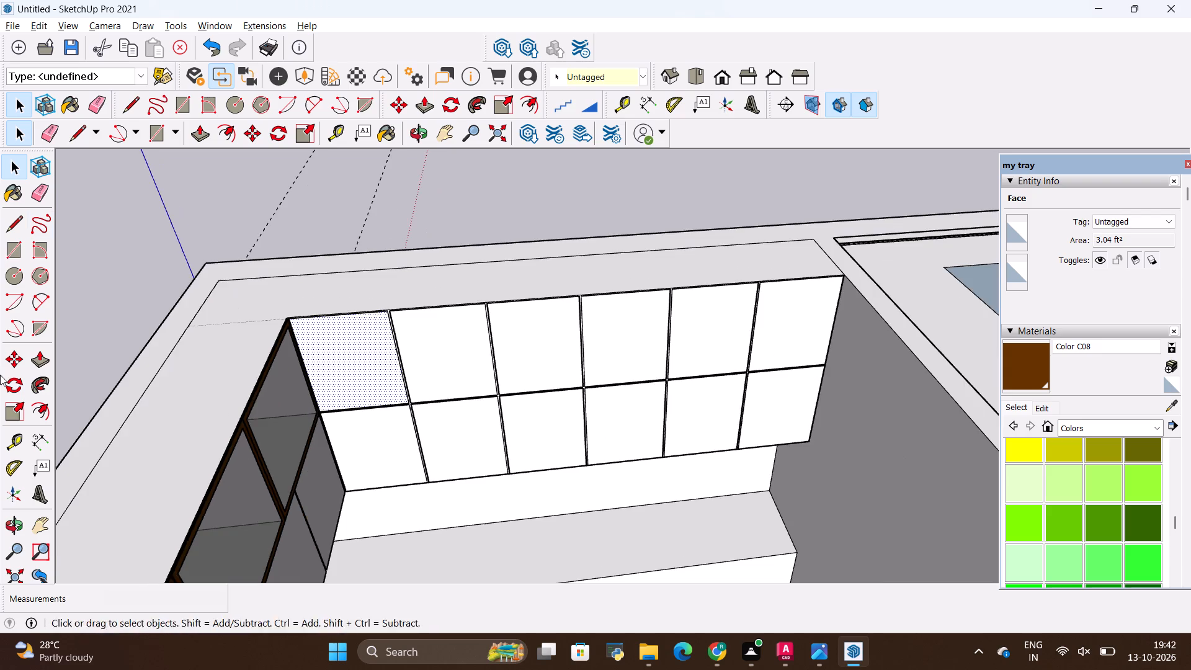
Examine the front of the shorter base counter and compare it with the lower cabinets in the reference kitchen photo.
scroll(283, 329, "down", 11)
scroll(450, 475, "down", 5)
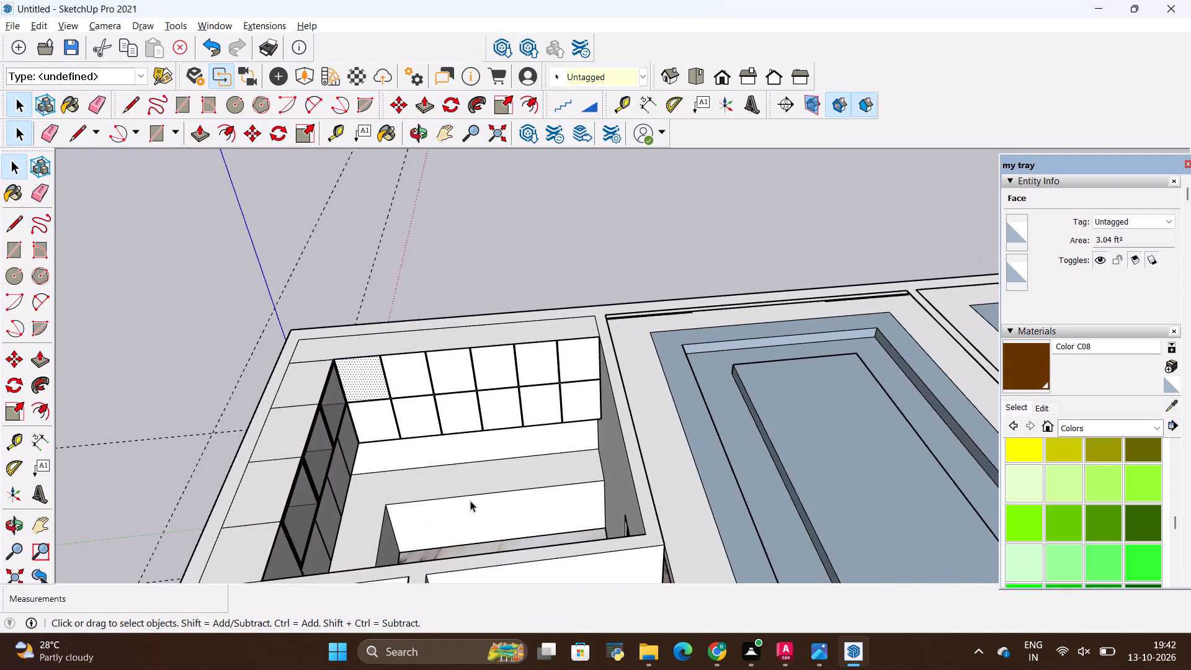
scroll(475, 524, "up", 7)
scroll(503, 413, "down", 11)
middle_click_drag(616, 380, 472, 502)
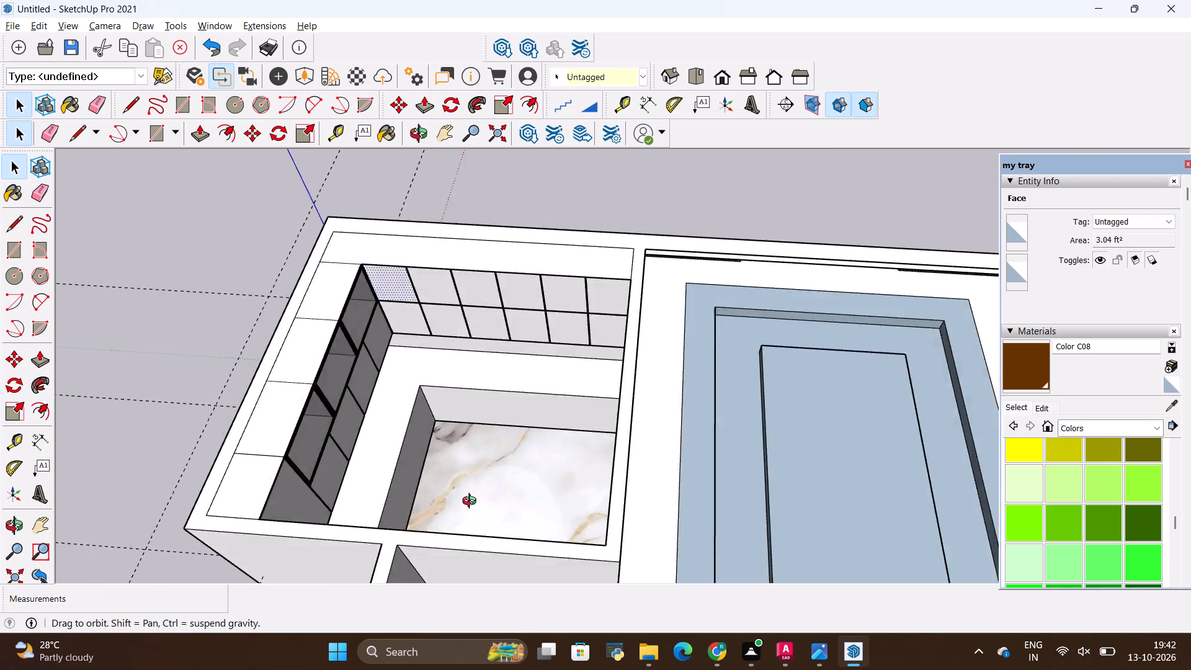
middle_click_drag(472, 502, 227, 465)
scroll(514, 323, "up", 8)
middle_click_drag(520, 357, 538, 365)
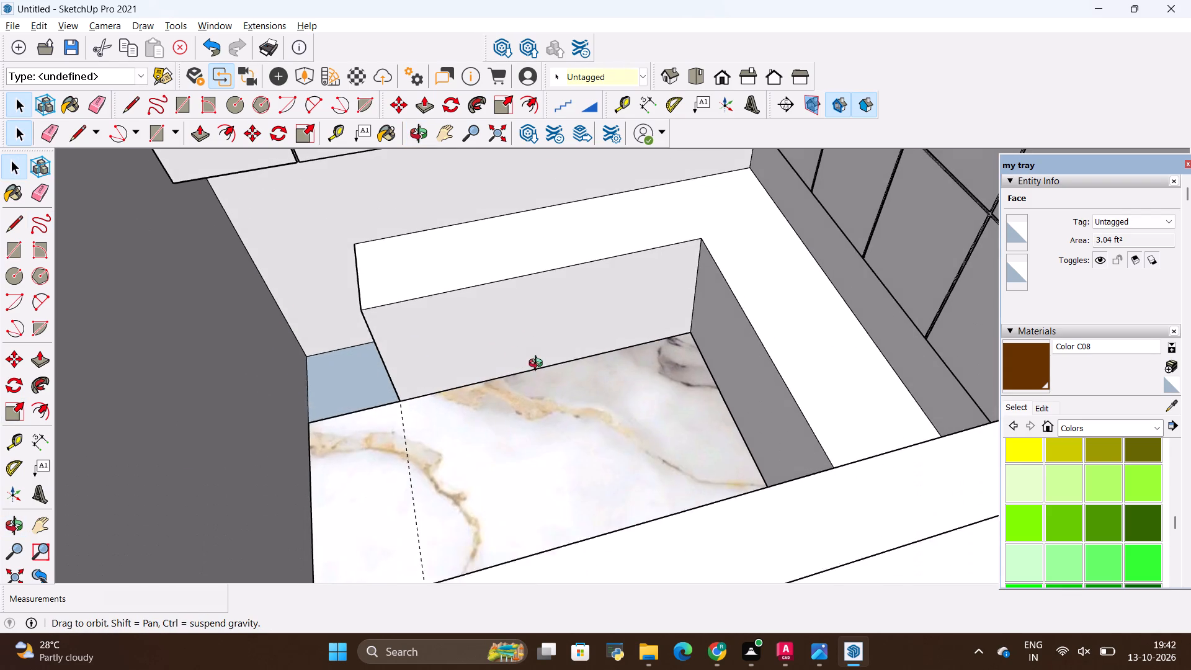
middle_click_drag(538, 365, 605, 378)
scroll(504, 304, "up", 4)
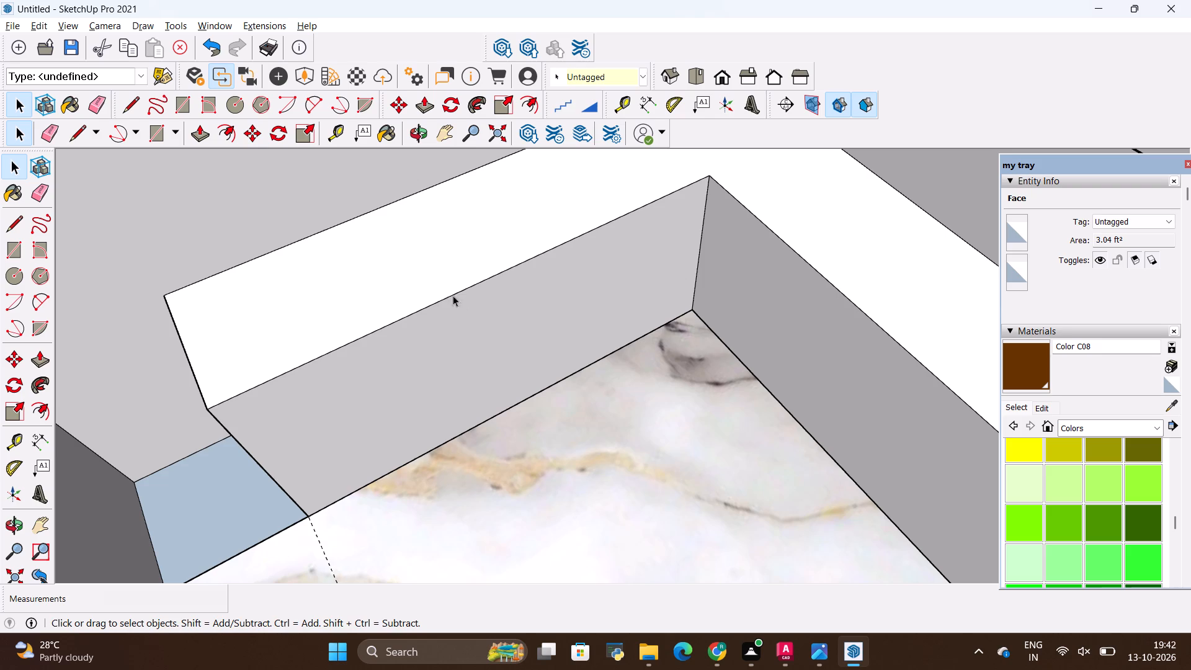
left_click(439, 301)
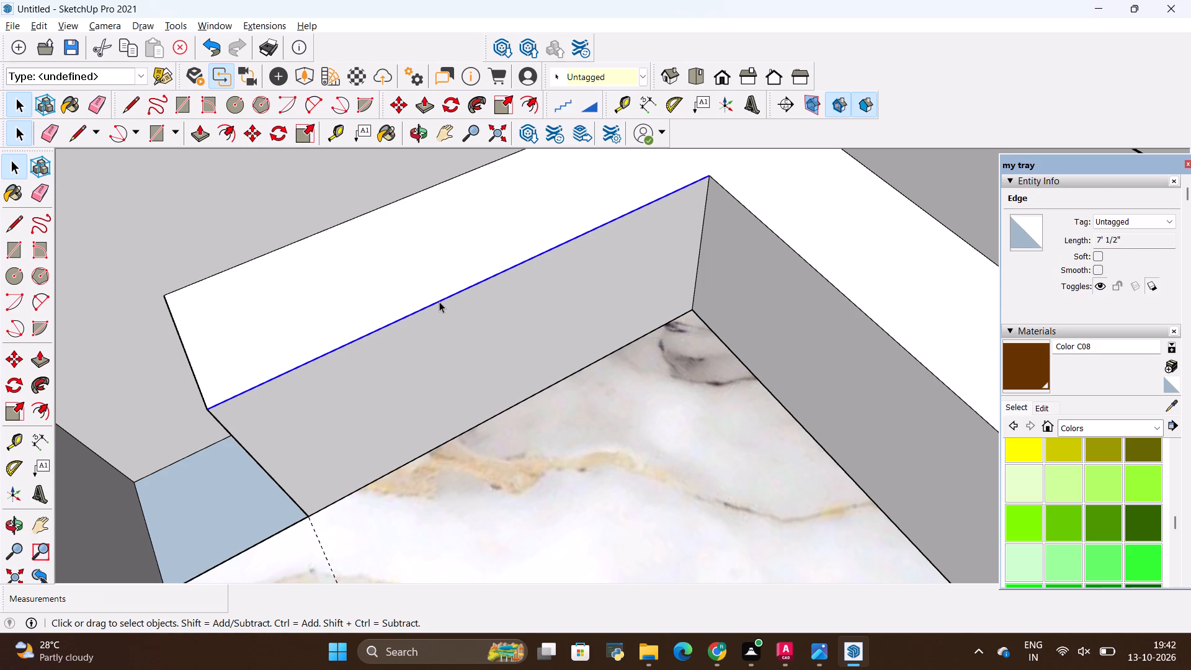
key("alt+Tab")
scroll(439, 301, "down", 10)
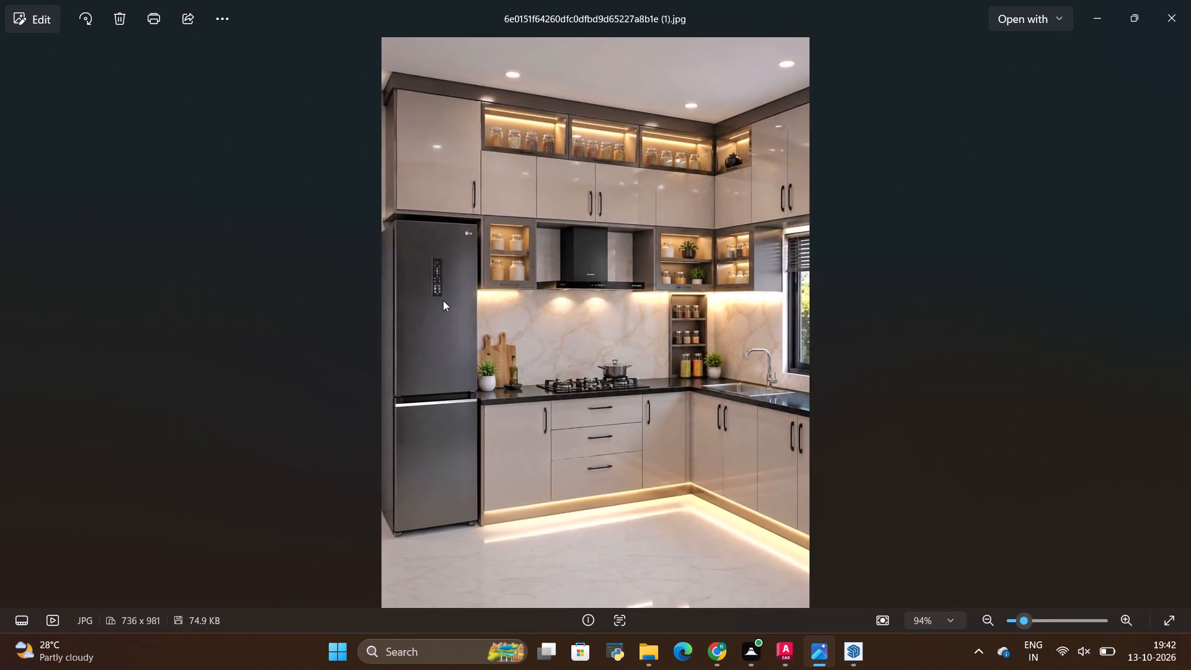
key("alt+Tab")
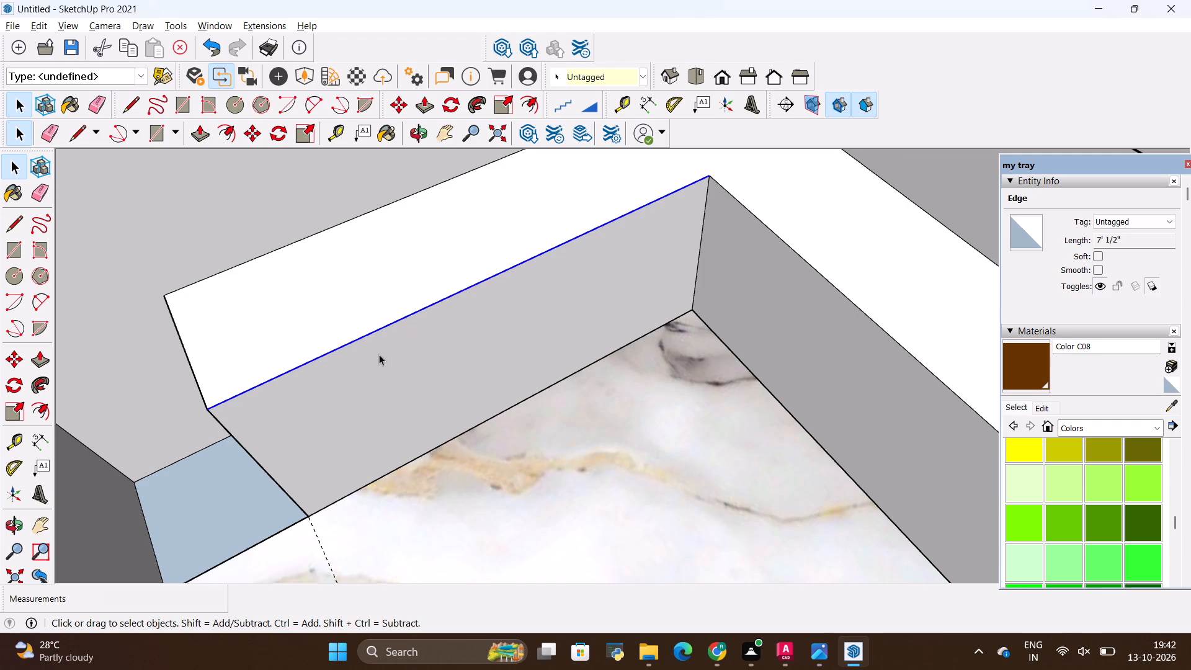
Place two vertical guides on the shorter base counter's front face, one 2' in from each end.
left_click(380, 364)
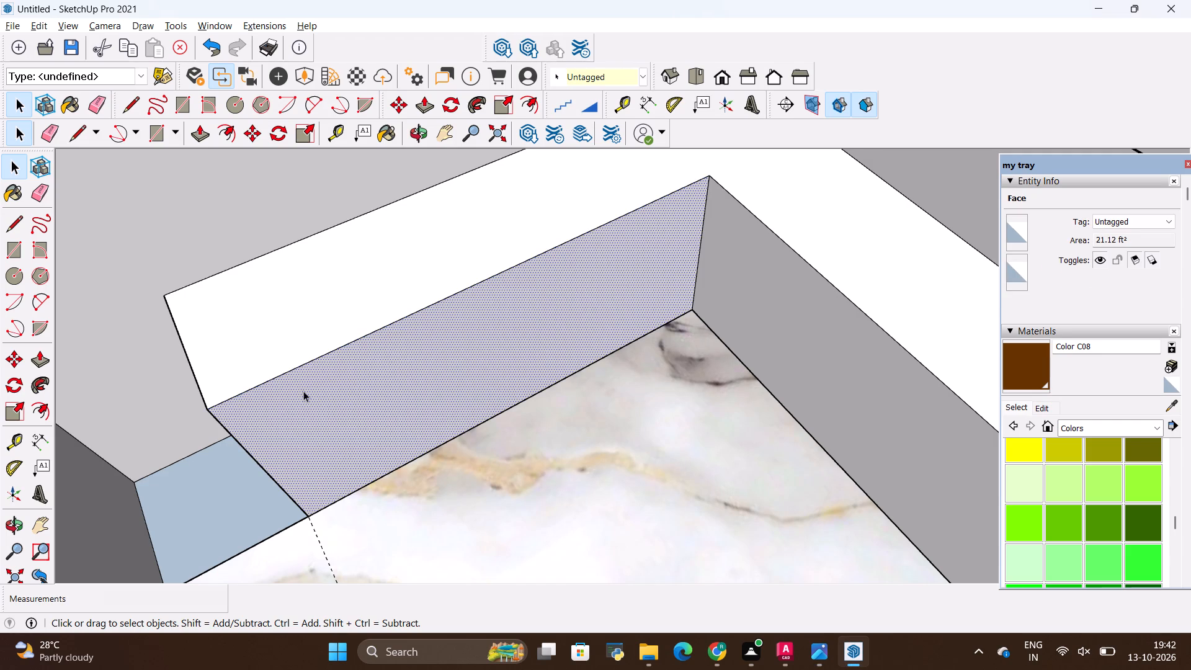
key("t")
left_click(222, 426)
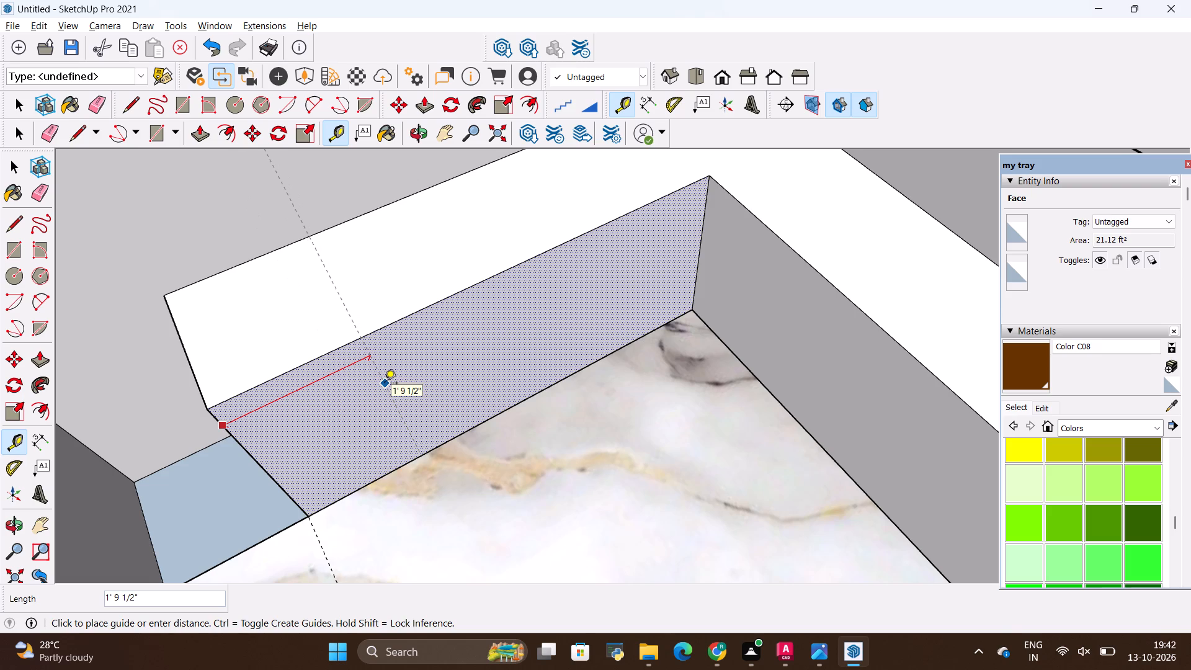
key("BackSpace")
type("2'")
key("Return")
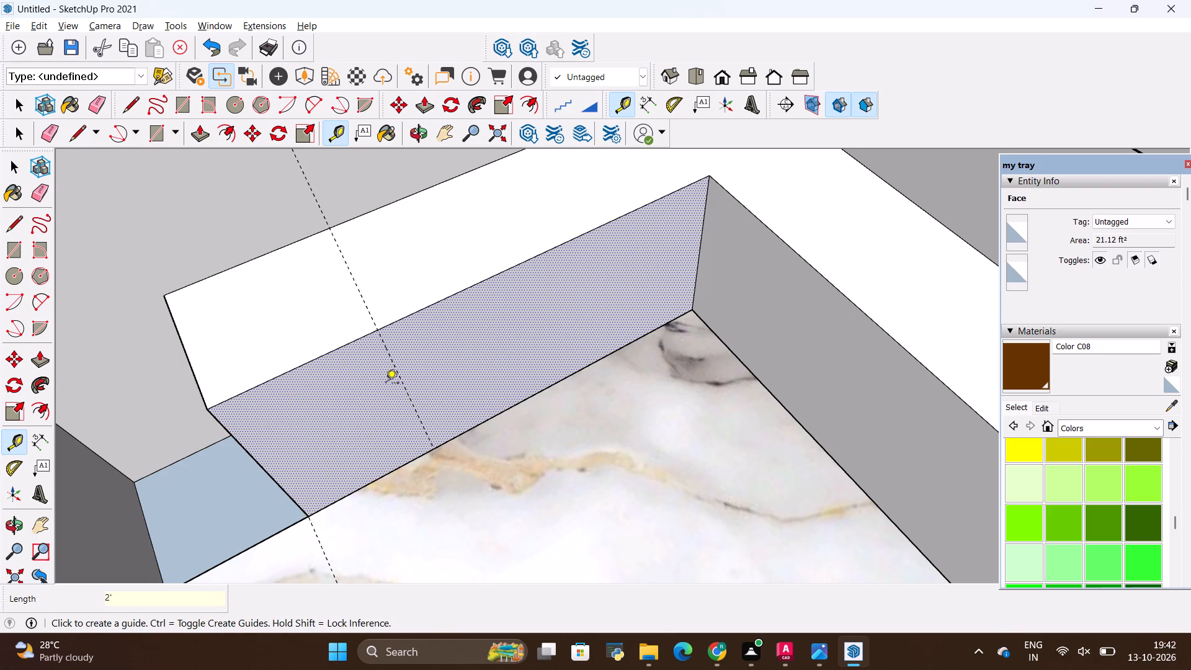
scroll(444, 389, "down", 4)
left_click(633, 266)
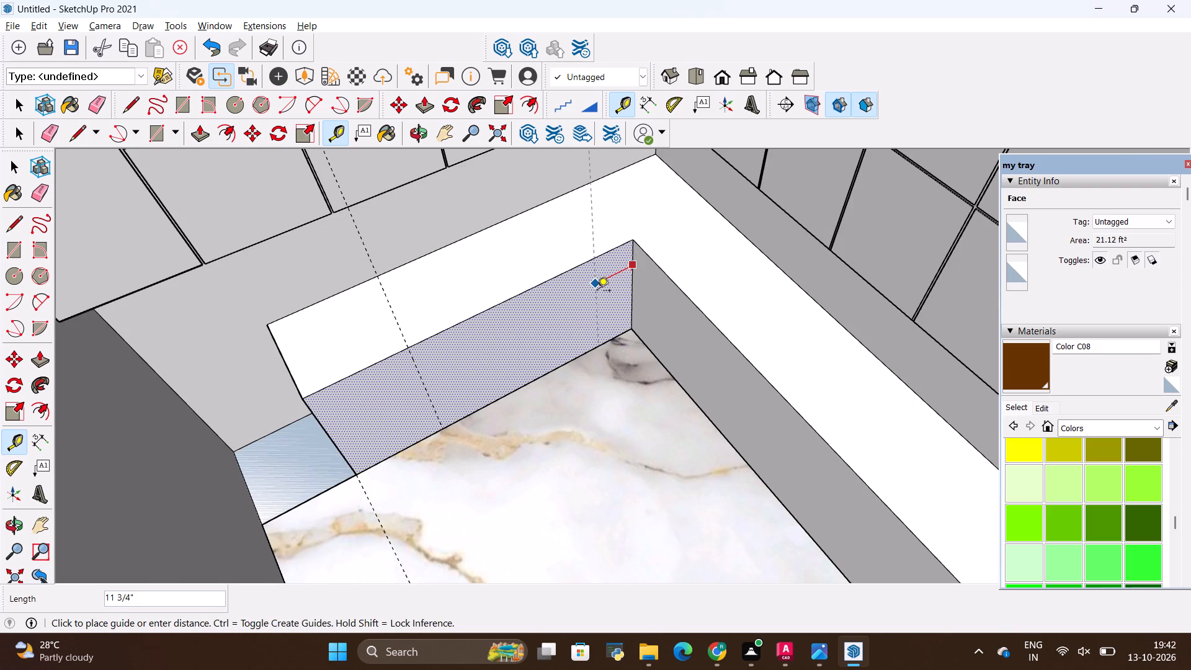
key("BackSpace")
type("2'")
key("Return")
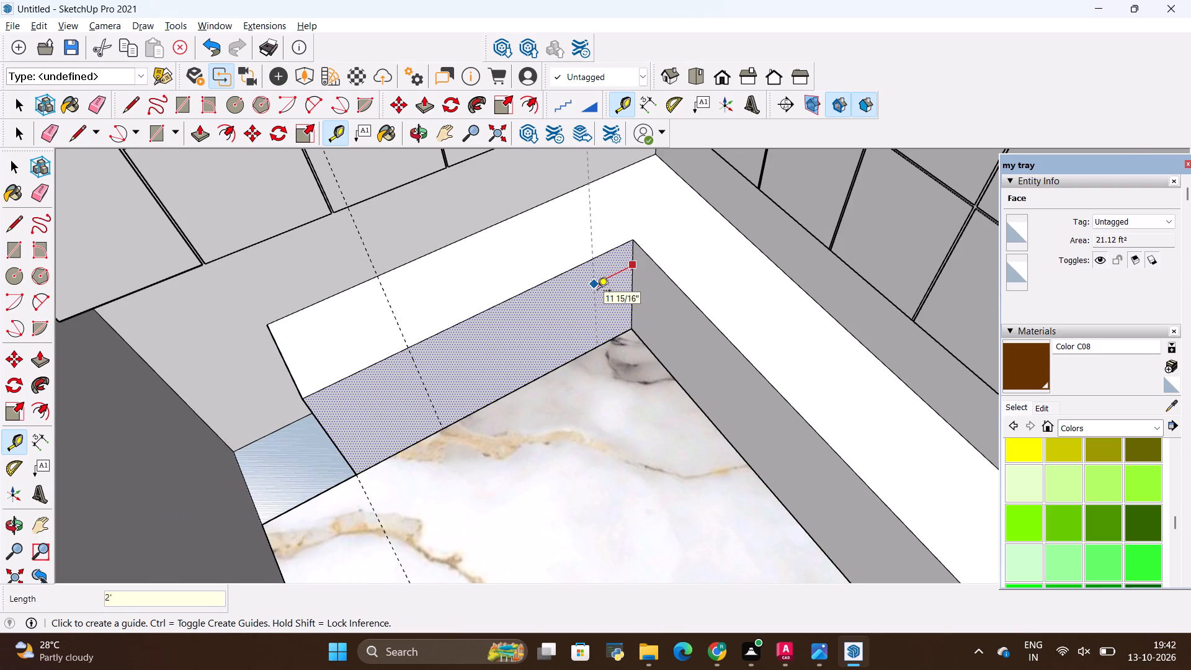
key("Escape")
Draw a full-height rectangle about 3' 1/2" by 3' between the two guides on the shorter counter's front face.
scroll(593, 411, "down", 3)
middle_click_drag(558, 424, 507, 404)
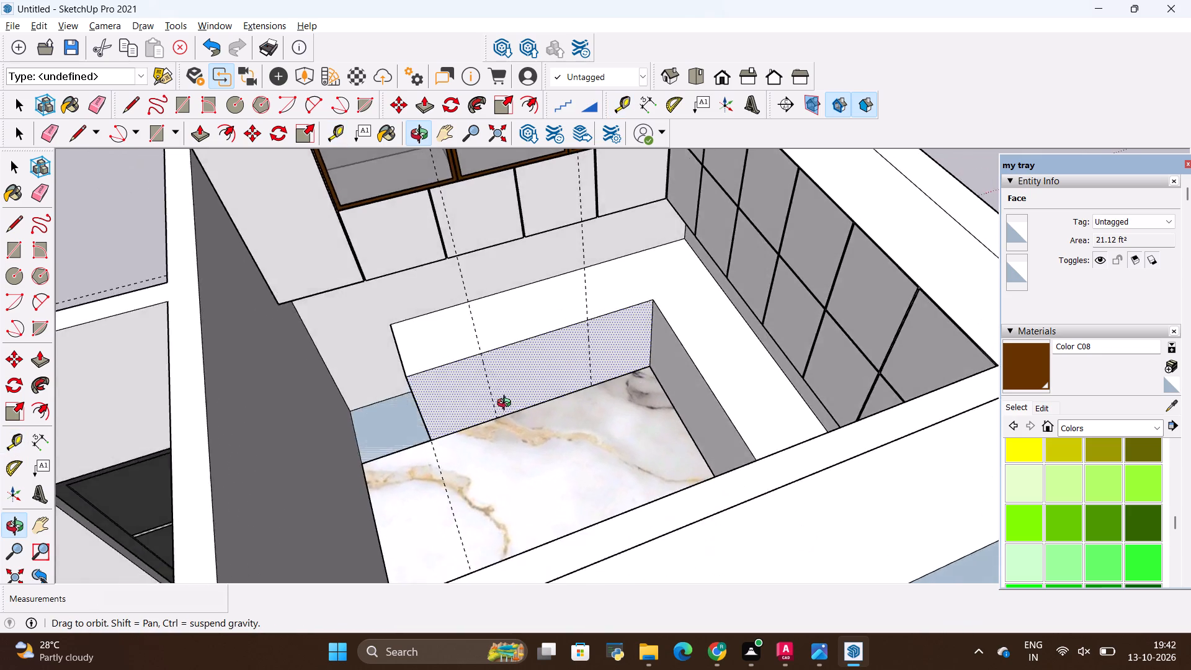
middle_click_drag(507, 404, 465, 421)
scroll(543, 350, "up", 7)
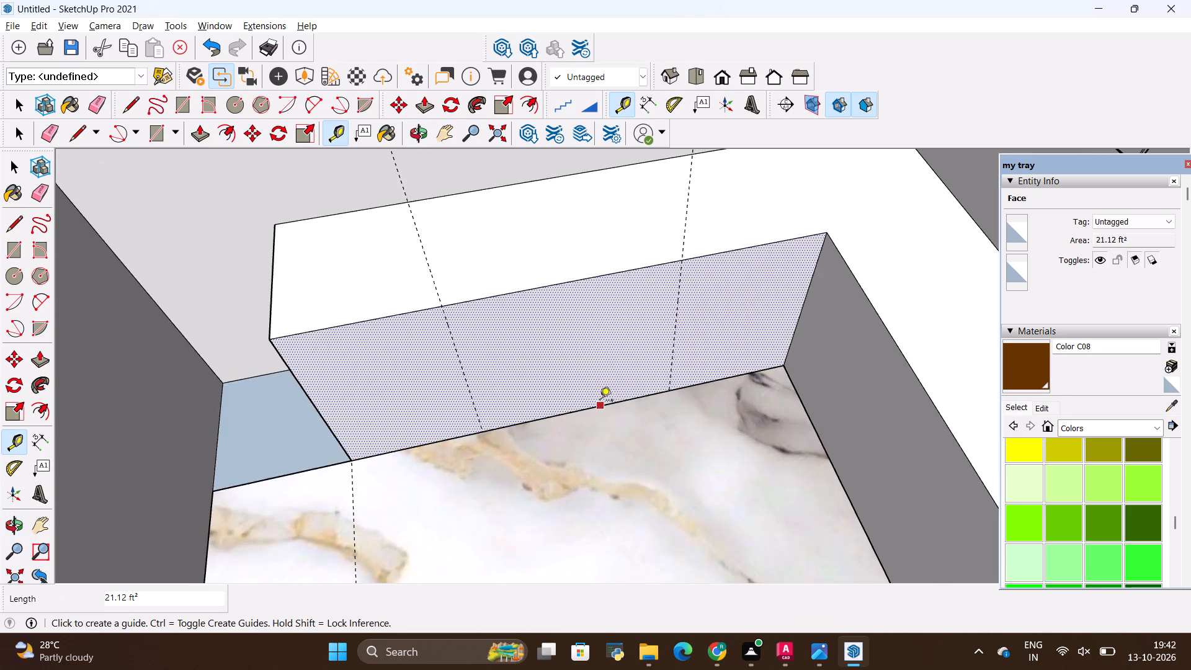
scroll(600, 402, "down", 17)
middle_click_drag(616, 429, 587, 441)
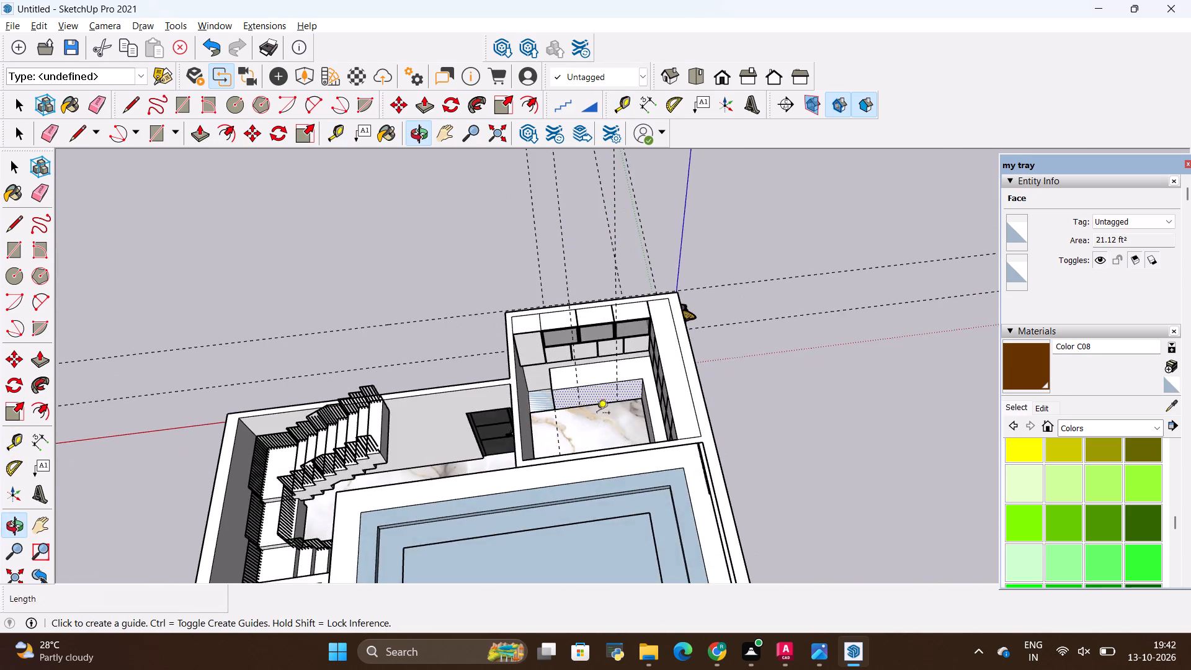
scroll(598, 391, "up", 13)
scroll(614, 400, "down", 10)
scroll(619, 381, "up", 3)
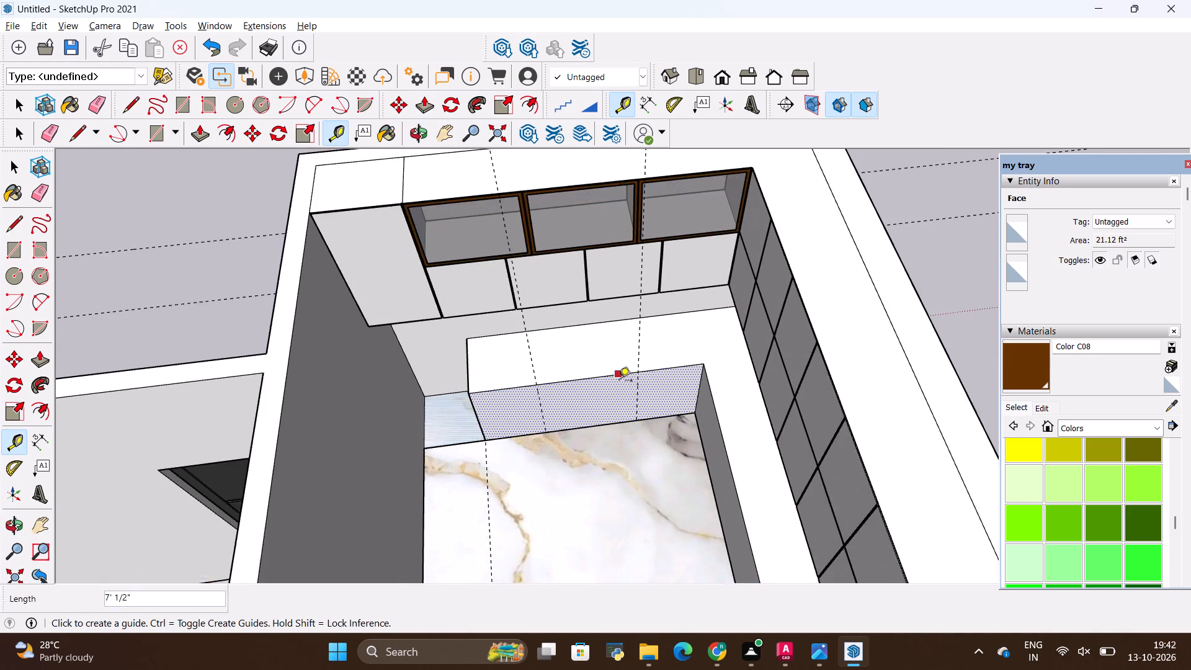
scroll(619, 382, "up", 3)
scroll(622, 389, "down", 5)
middle_click_drag(627, 363, 639, 319)
scroll(622, 365, "up", 5)
scroll(597, 409, "up", 2)
middle_click_drag(597, 409, 610, 366)
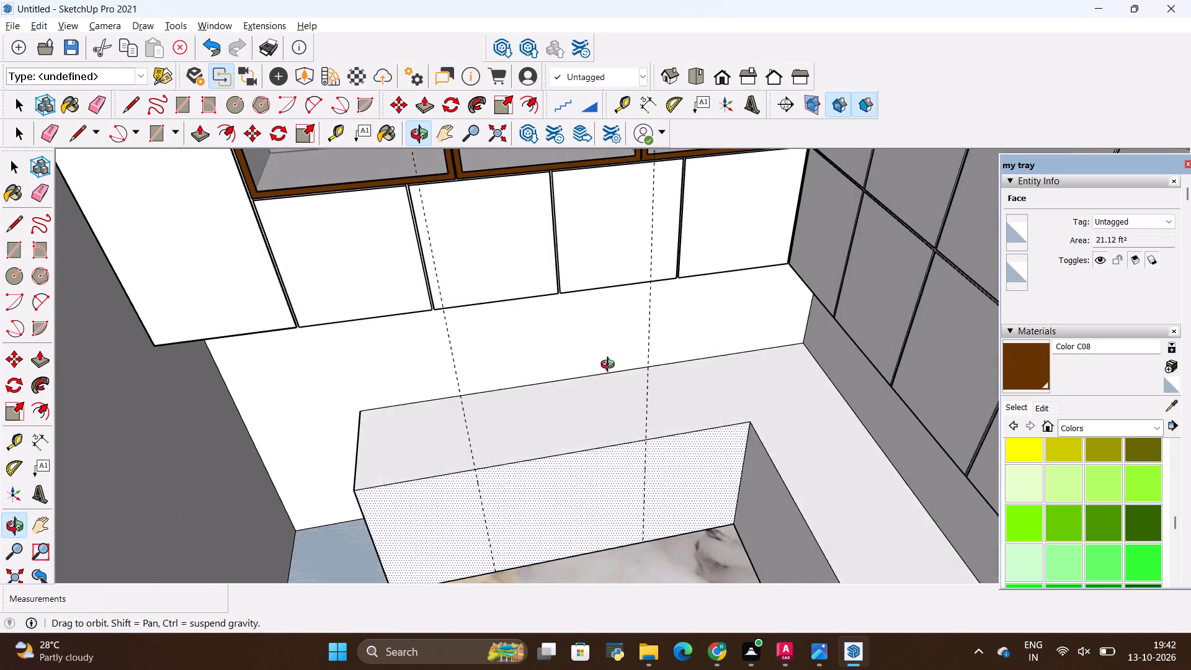
middle_click_drag(610, 366, 616, 337)
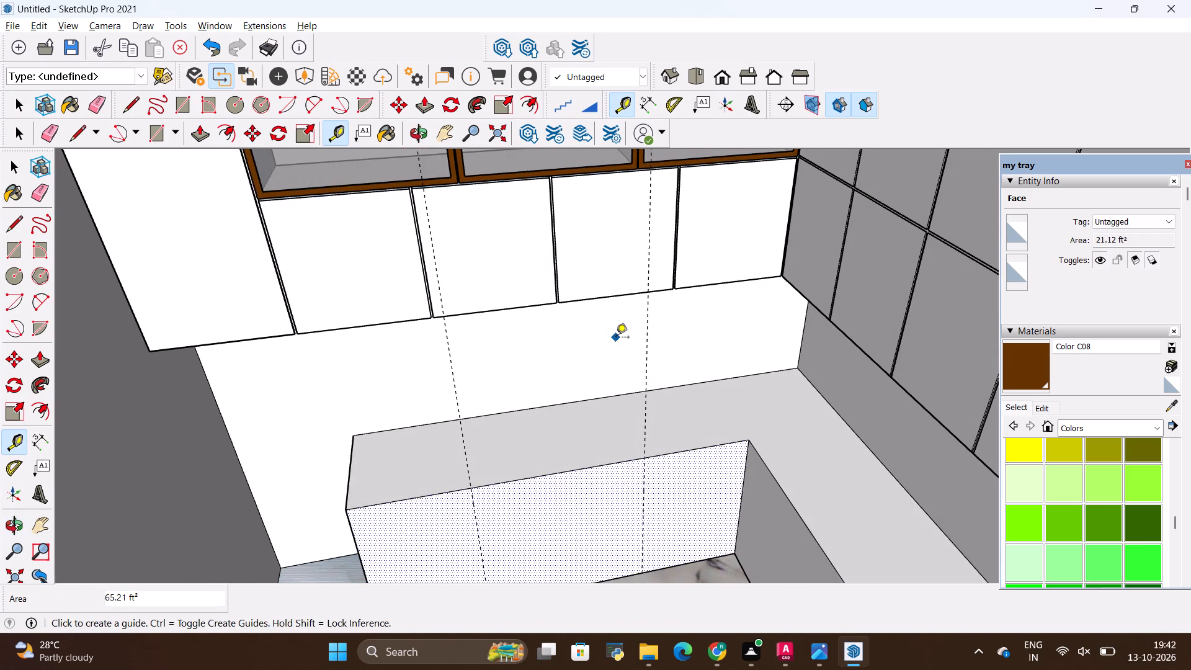
middle_click_drag(616, 341, 610, 389)
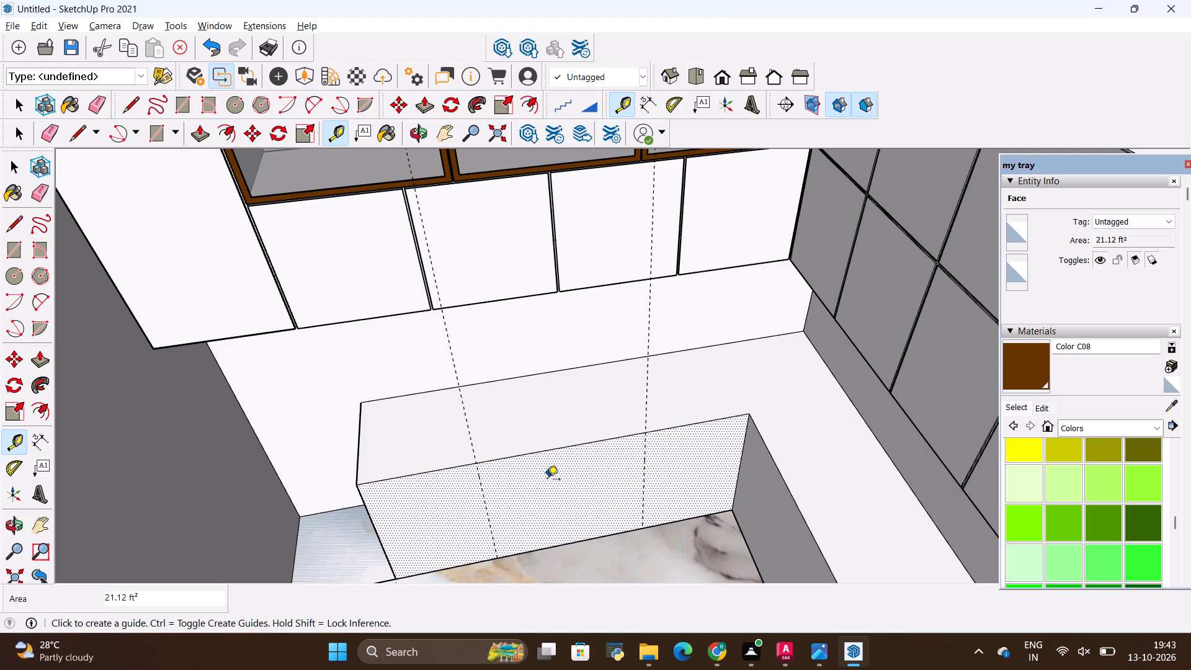
middle_click_drag(545, 489, 545, 497)
key("r")
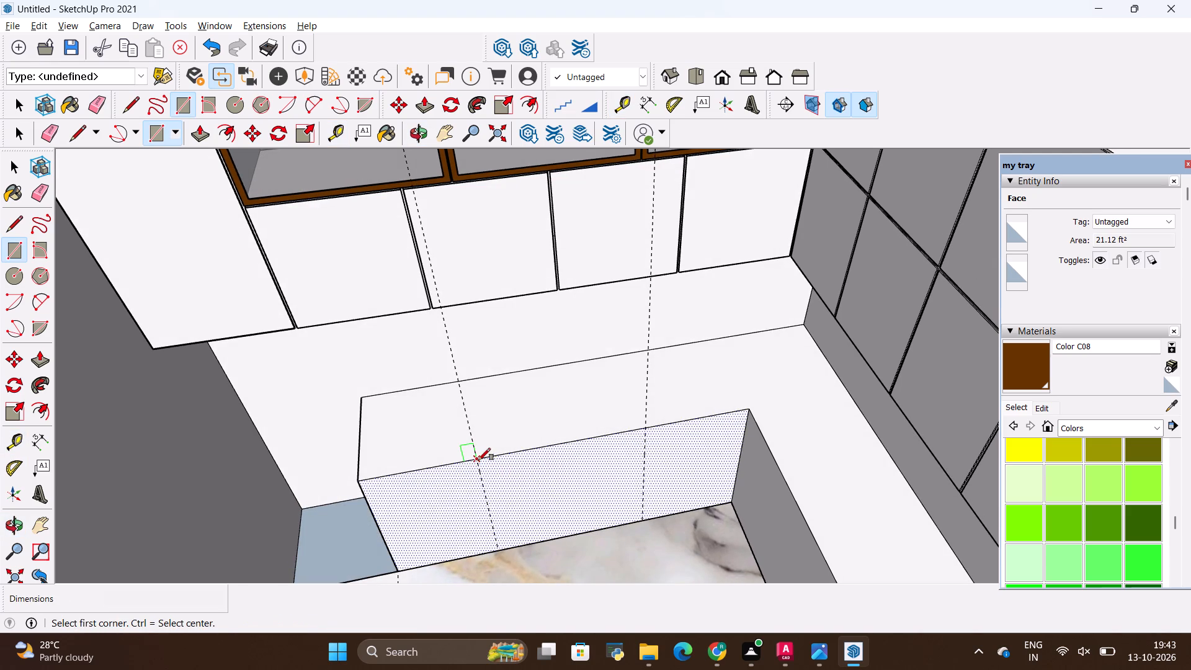
left_click(475, 460)
left_click(643, 520)
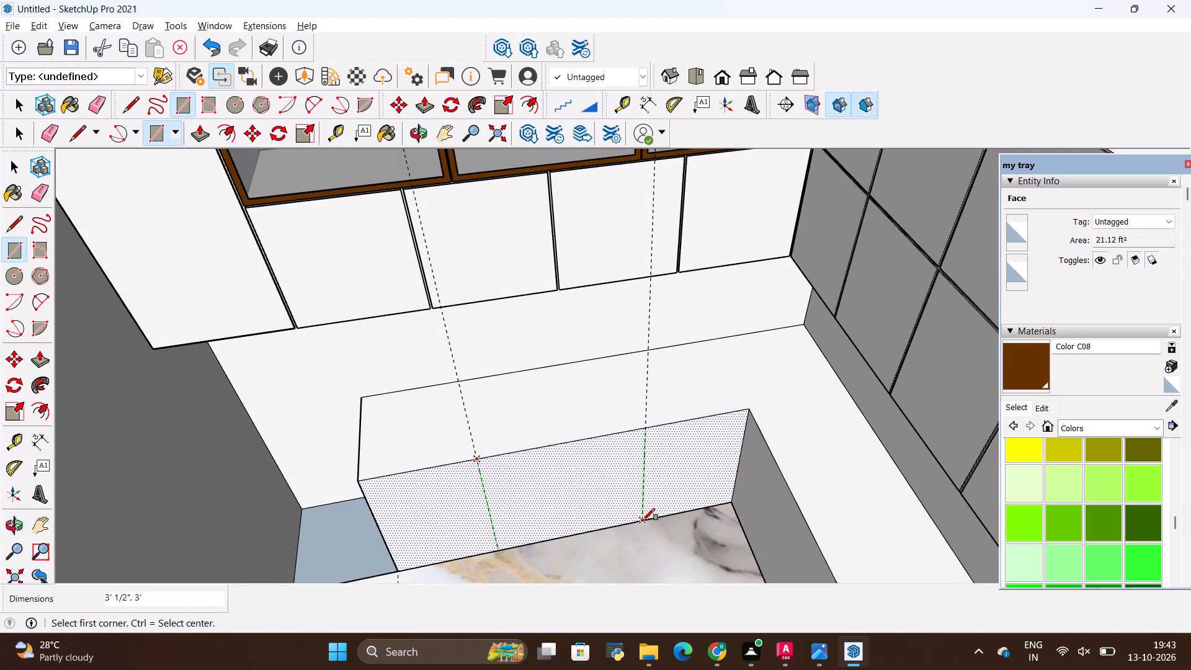
Divide the central rectangle's vertical edge on the counter's open-end side into 3 equal segments.
key("space")
left_click(447, 493)
left_click(546, 489)
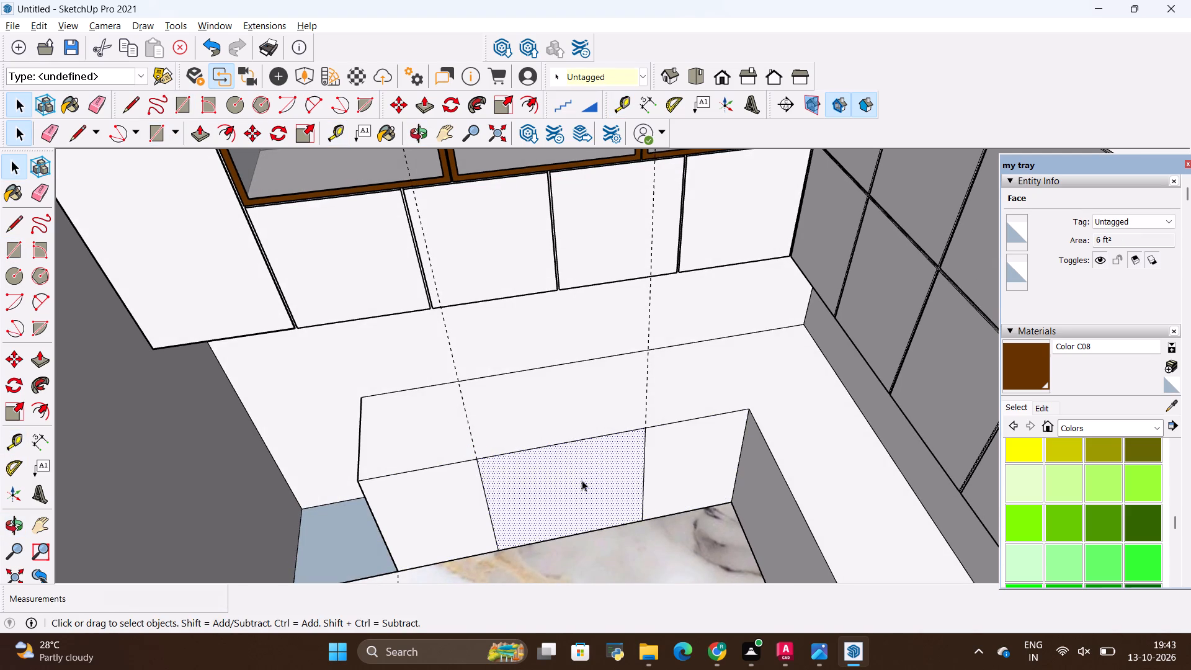
key("space")
left_click(483, 485)
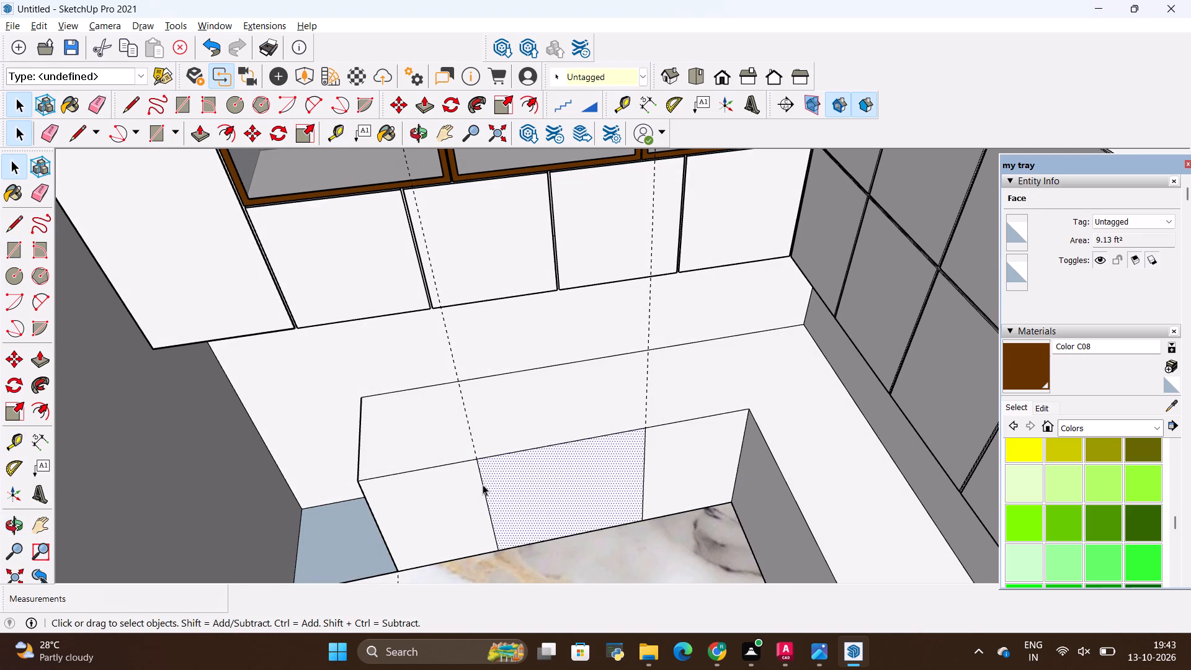
right_click(481, 485)
left_click(519, 579)
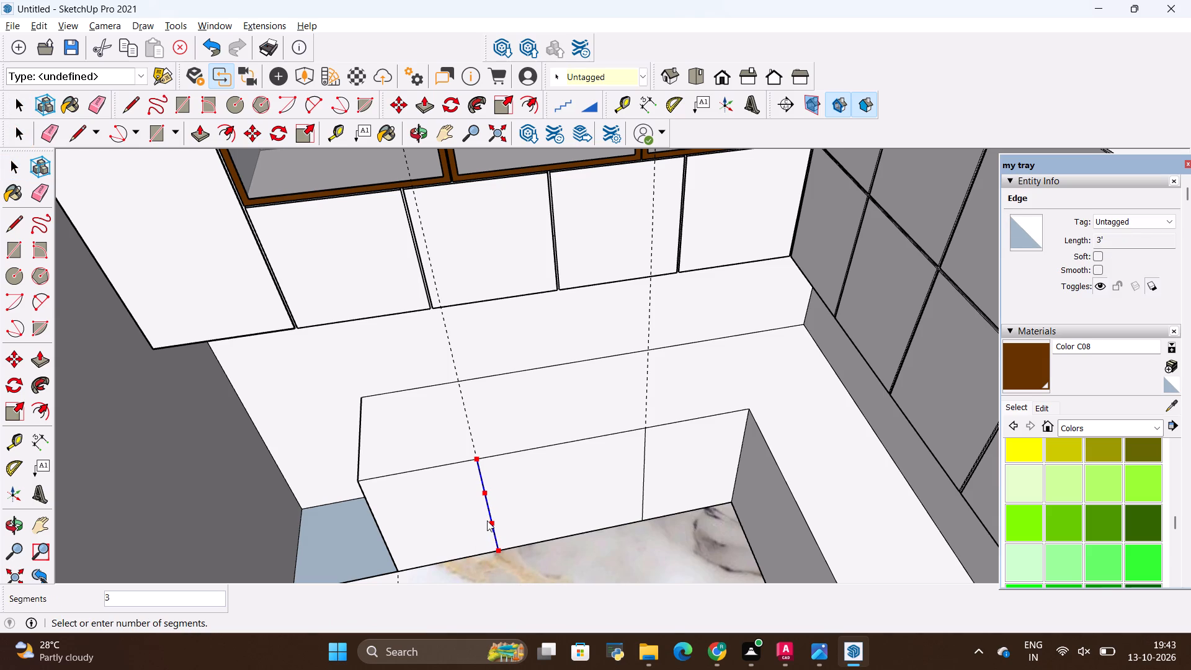
left_click(487, 520)
Draw two horizontal lines across the central rectangle from the division points to outline three stacked drawer fronts.
key("l")
left_click(483, 496)
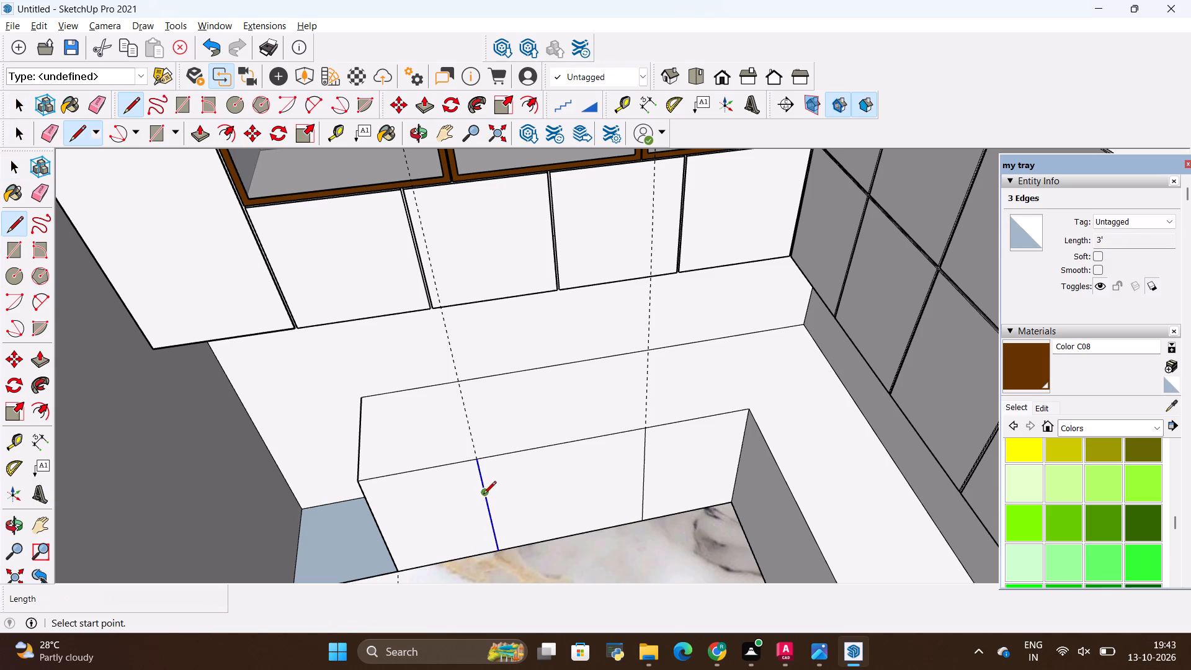
left_click(642, 465)
left_click(491, 521)
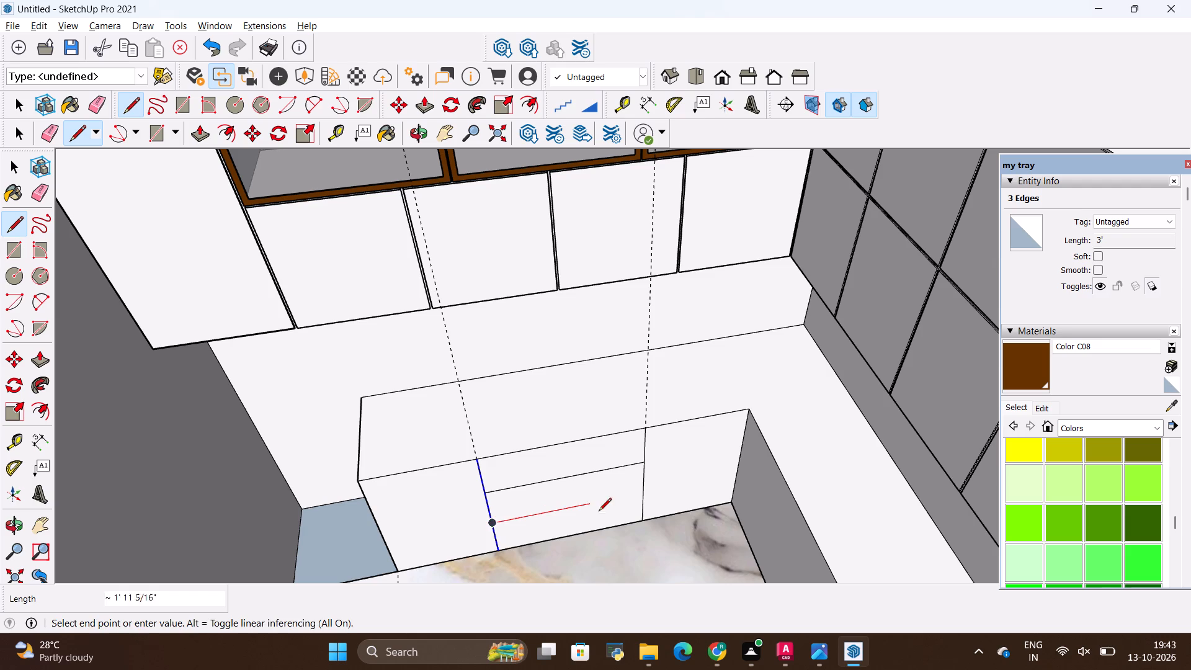
left_click(640, 495)
Divide the top front edge of the longer base counter into 4 equal segments, checking the door layout in the reference photo.
scroll(418, 530, "down", 11)
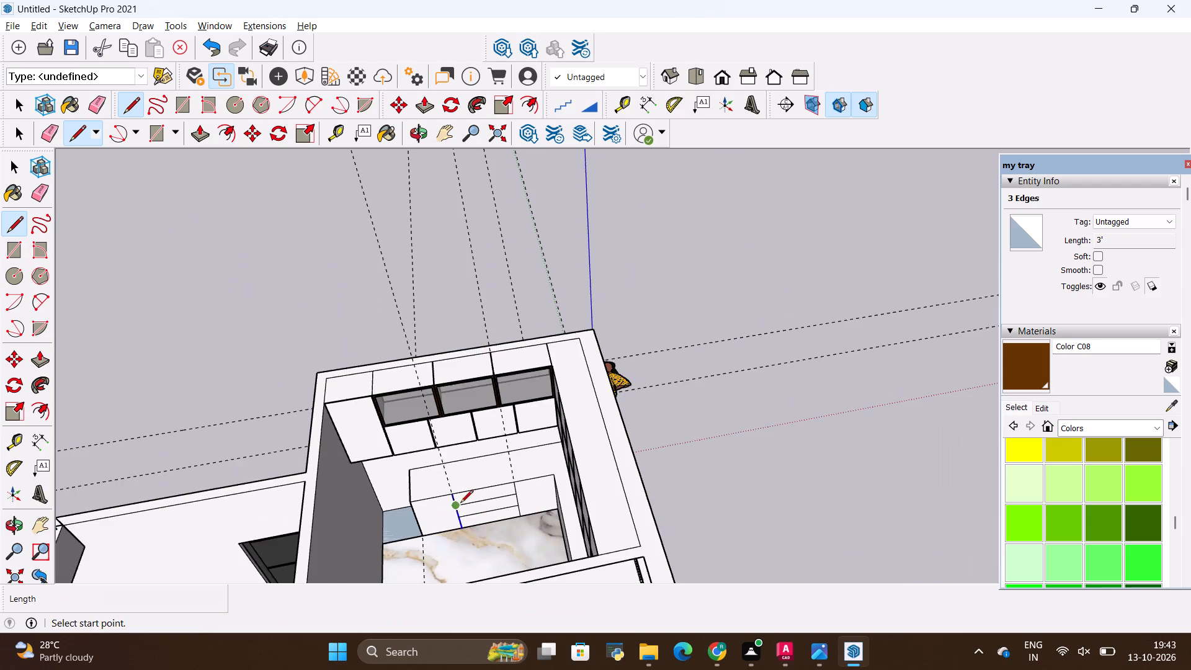
scroll(463, 502, "down", 2)
middle_click_drag(454, 511, 699, 413)
scroll(689, 409, "down", 5)
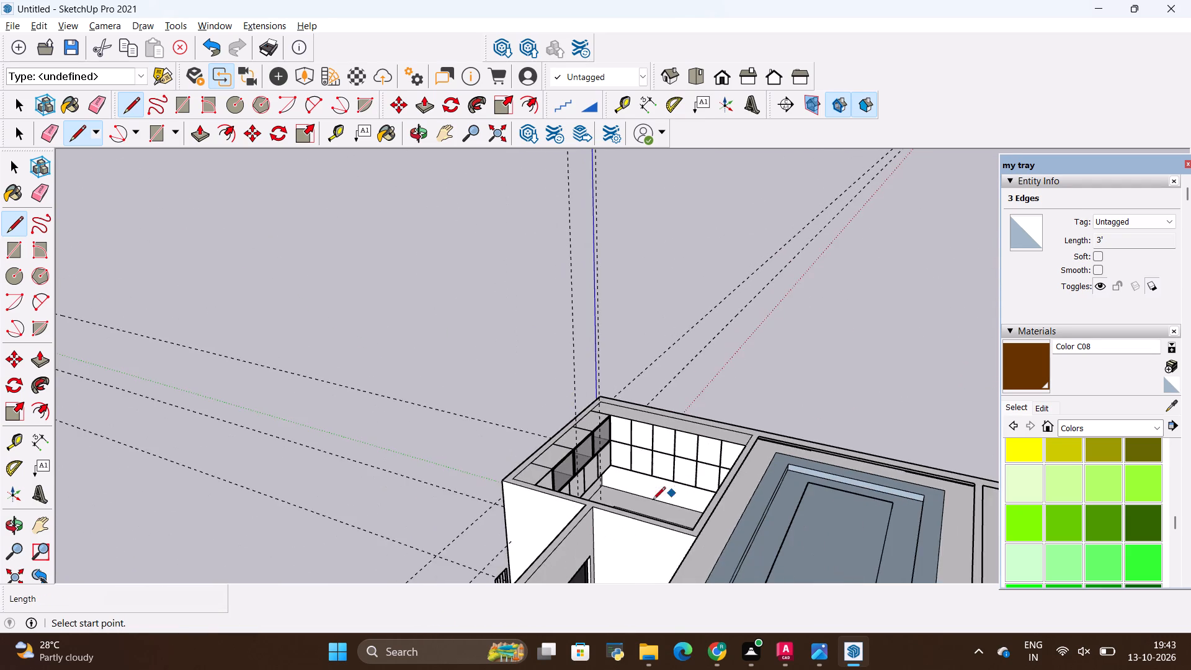
middle_click_drag(653, 501, 707, 627)
scroll(704, 482, "up", 12)
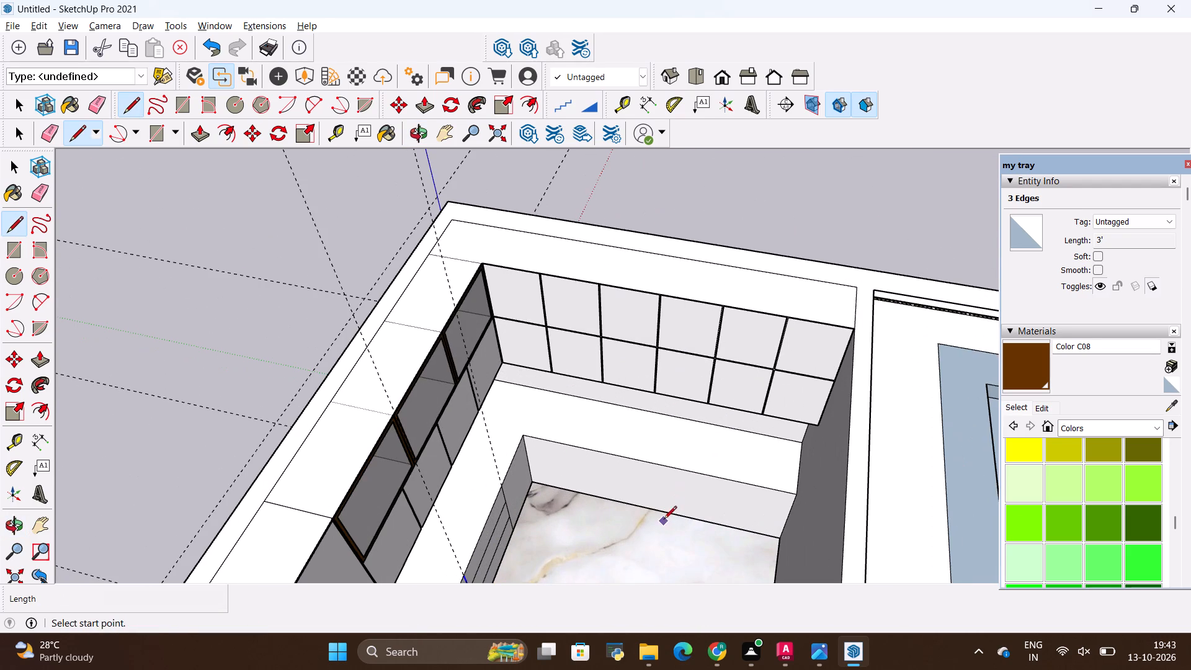
key("space")
left_click(649, 529)
middle_click_drag(659, 483, 691, 434)
left_click(654, 483)
right_click(654, 483)
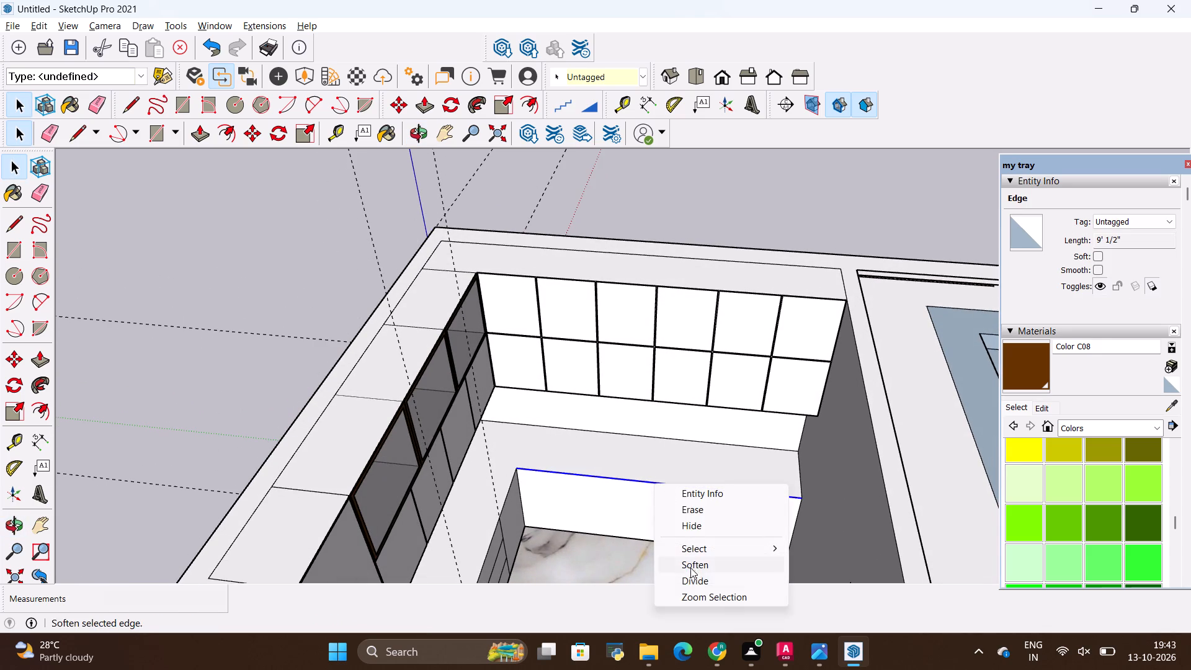
left_click(692, 576)
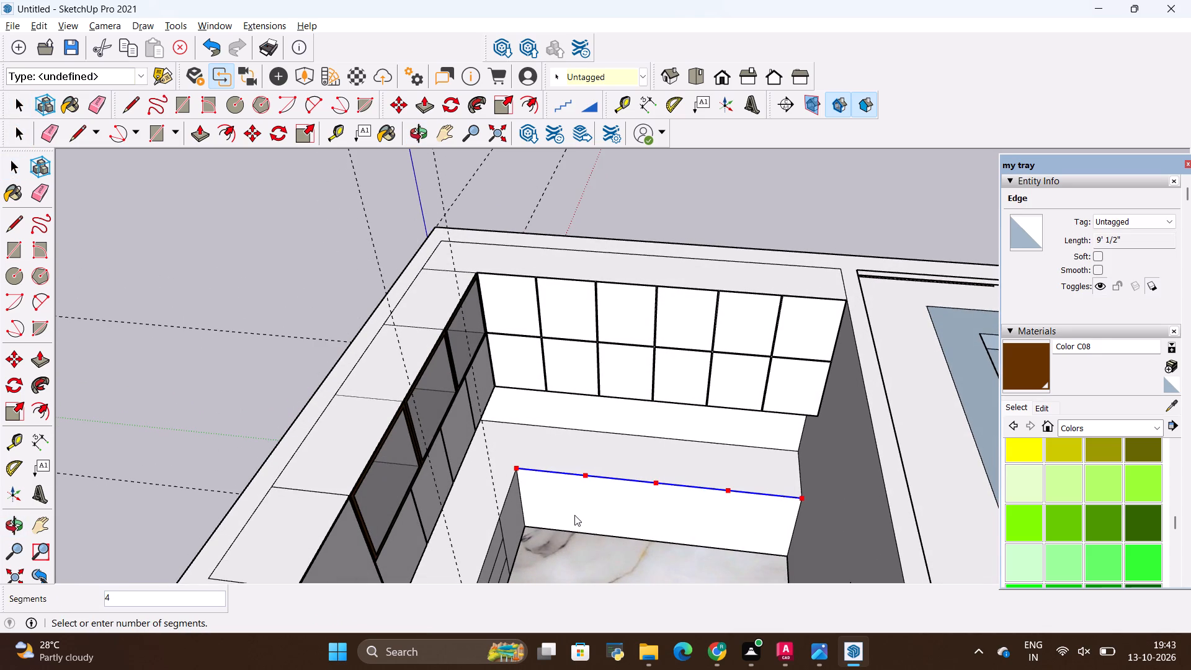
scroll(574, 515, "down", 3)
middle_click_drag(574, 515, 494, 535)
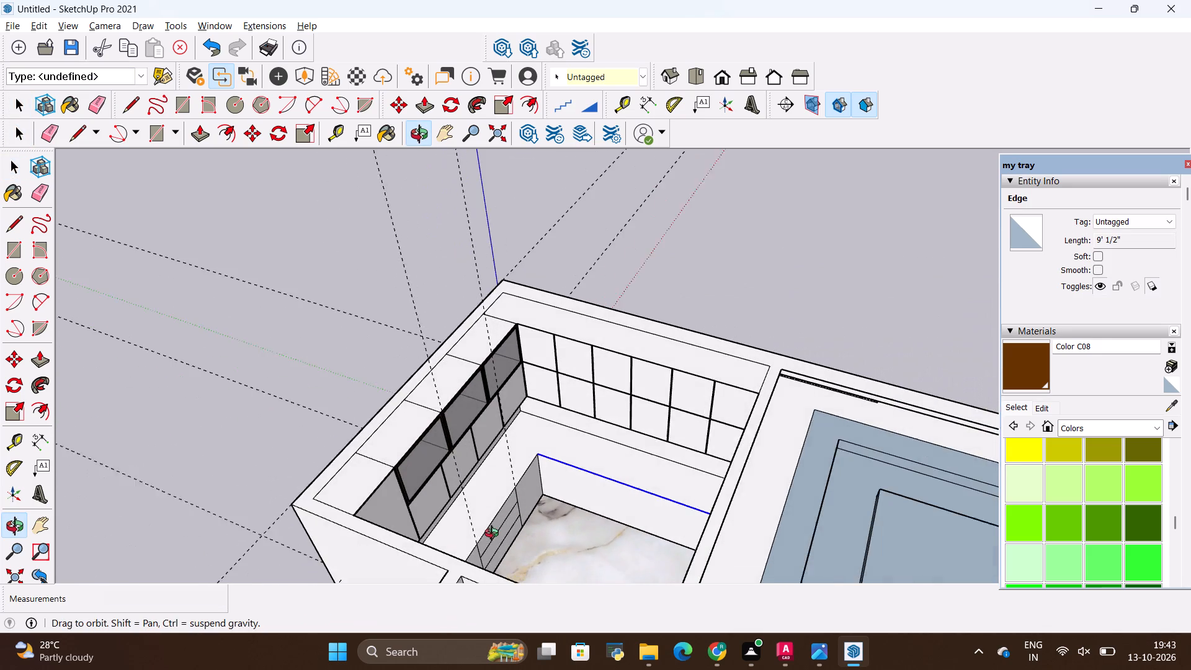
middle_click_drag(494, 535, 491, 535)
middle_click_drag(563, 493, 669, 471)
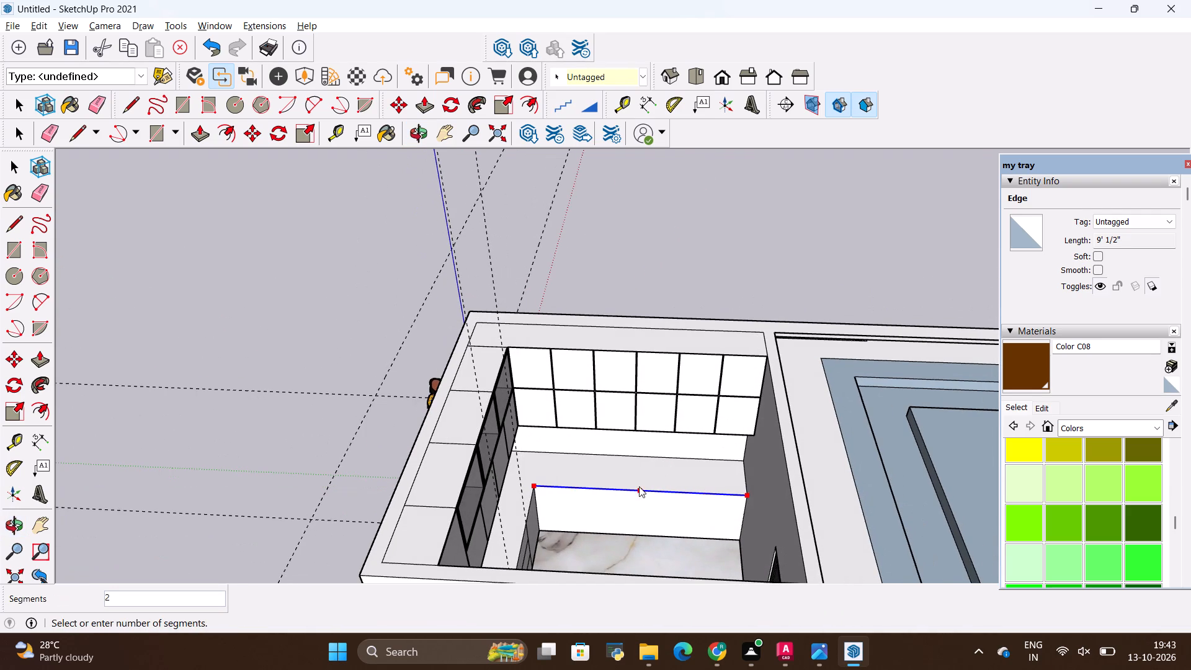
key("alt+Tab")
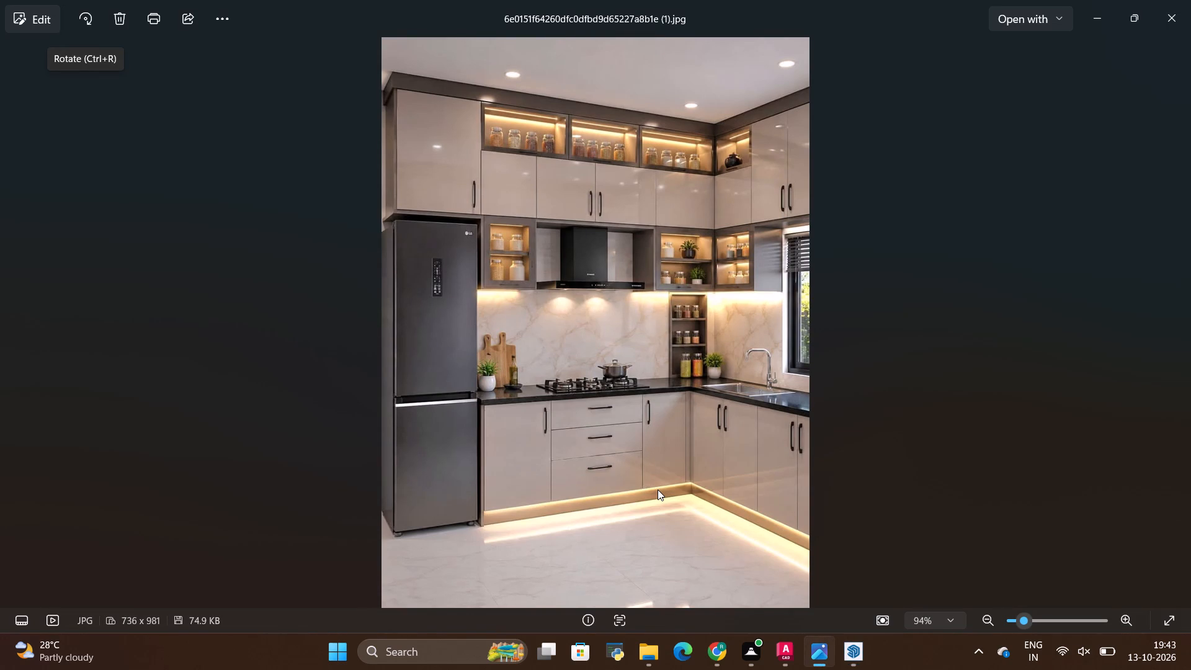
key("alt+Tab")
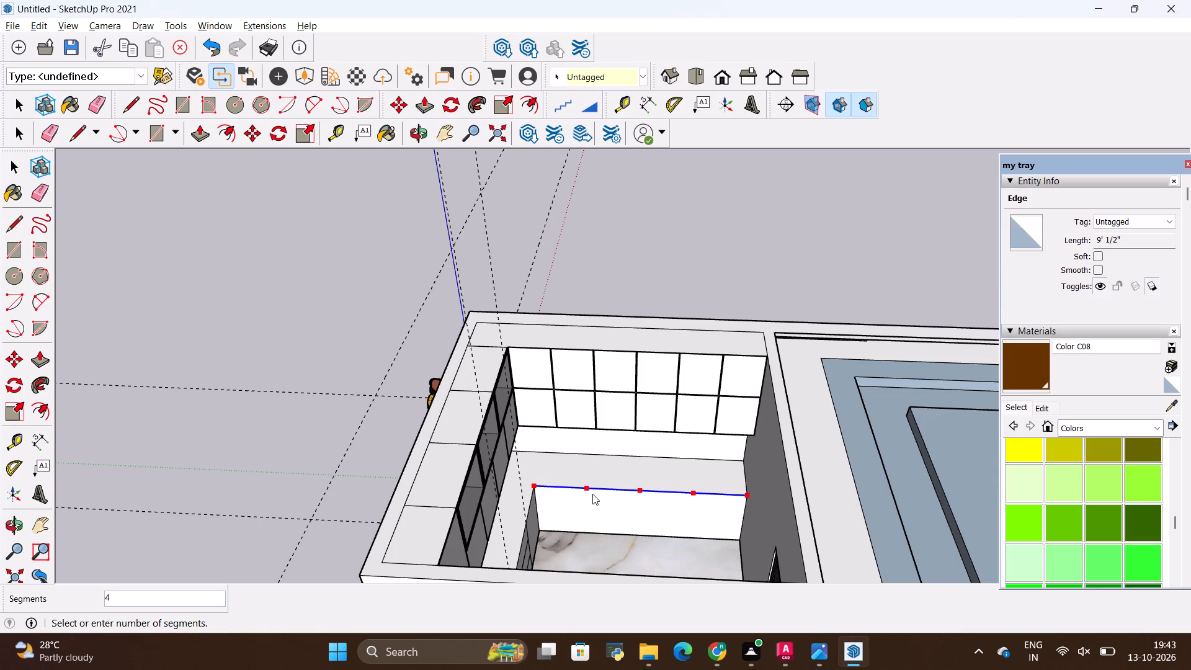
left_click(592, 494)
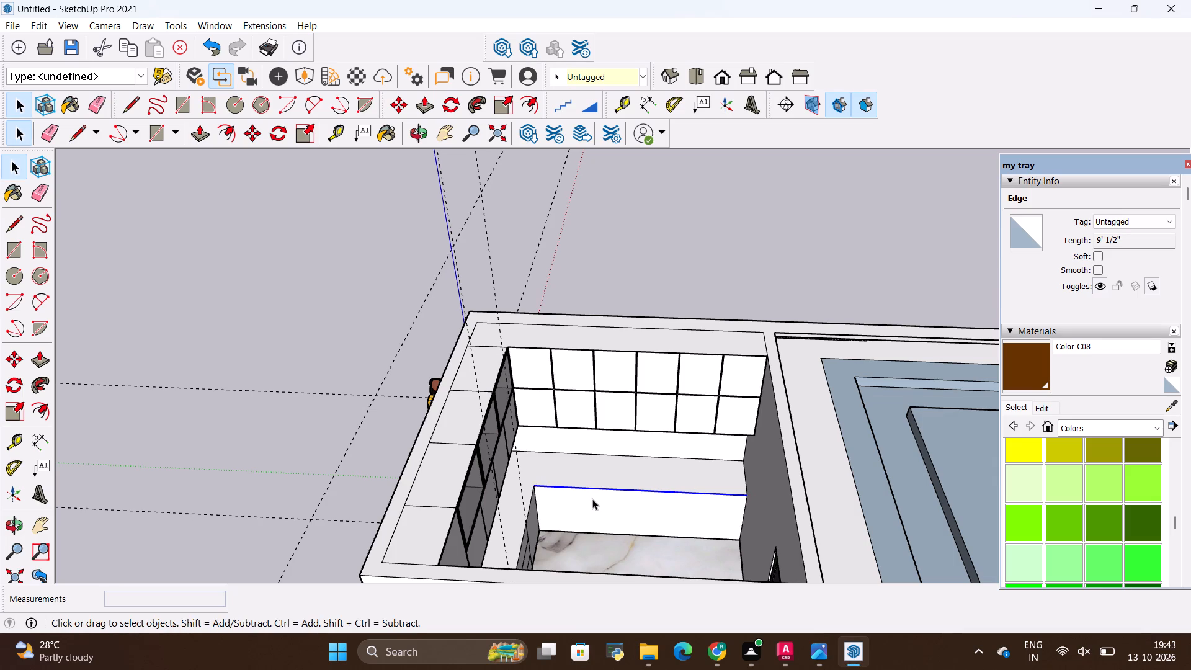
Draw three vertical 3' lines from the division points to the floor edge, splitting the longer counter's front into four door panels.
key("l")
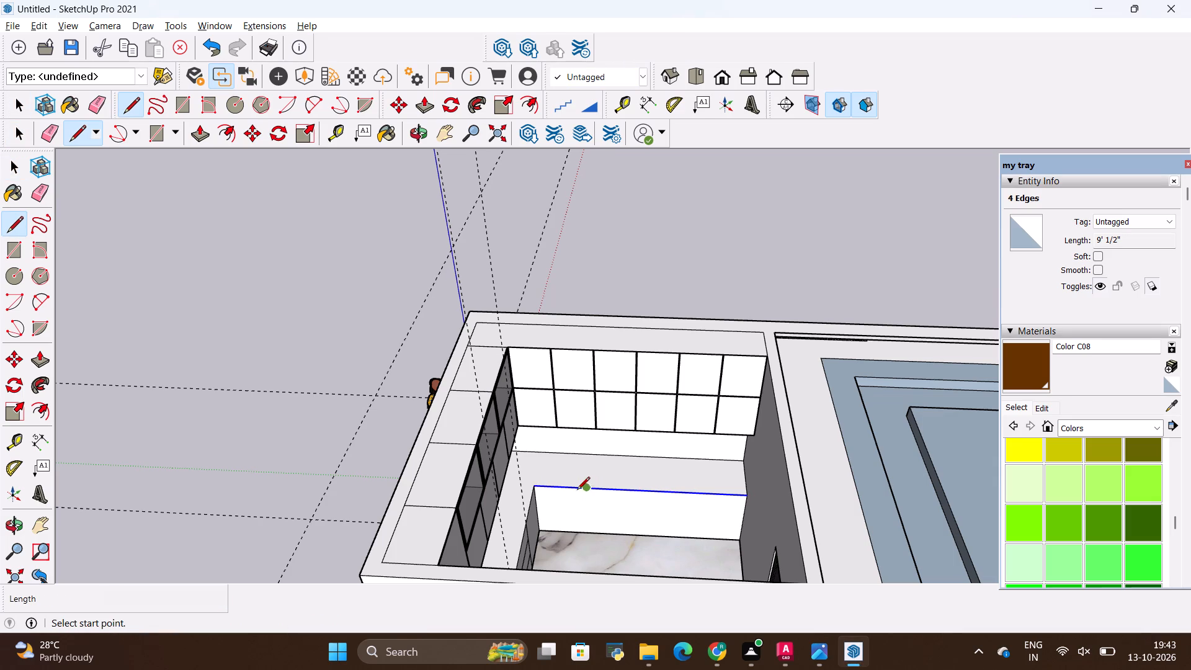
left_click(582, 489)
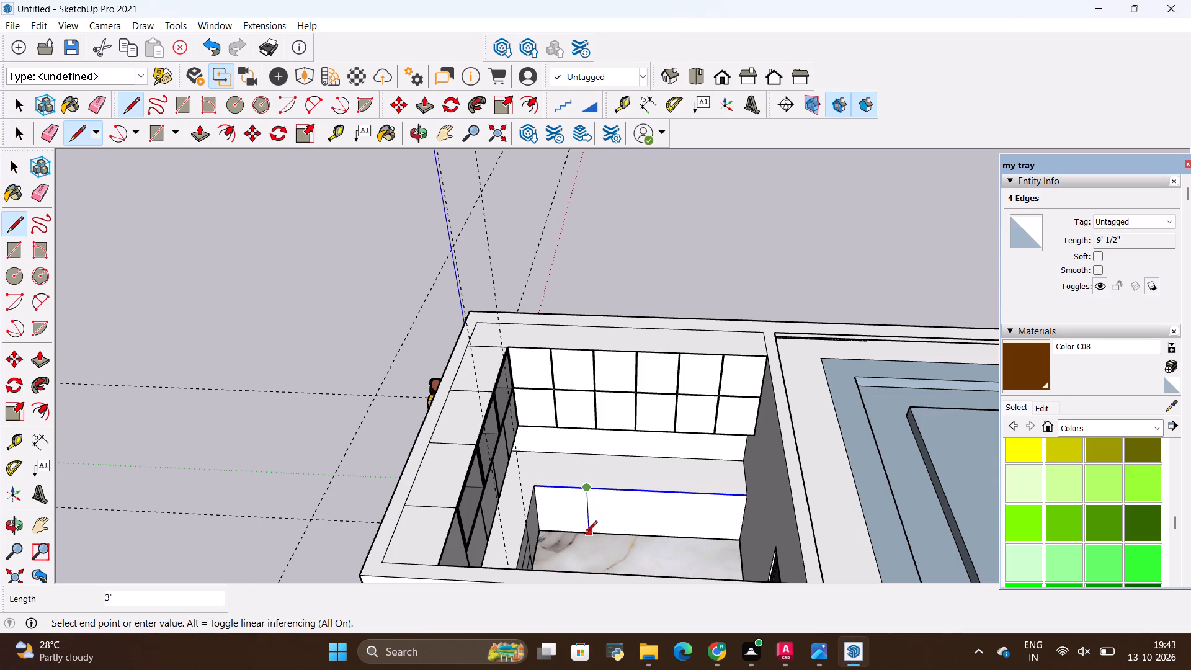
left_click(584, 535)
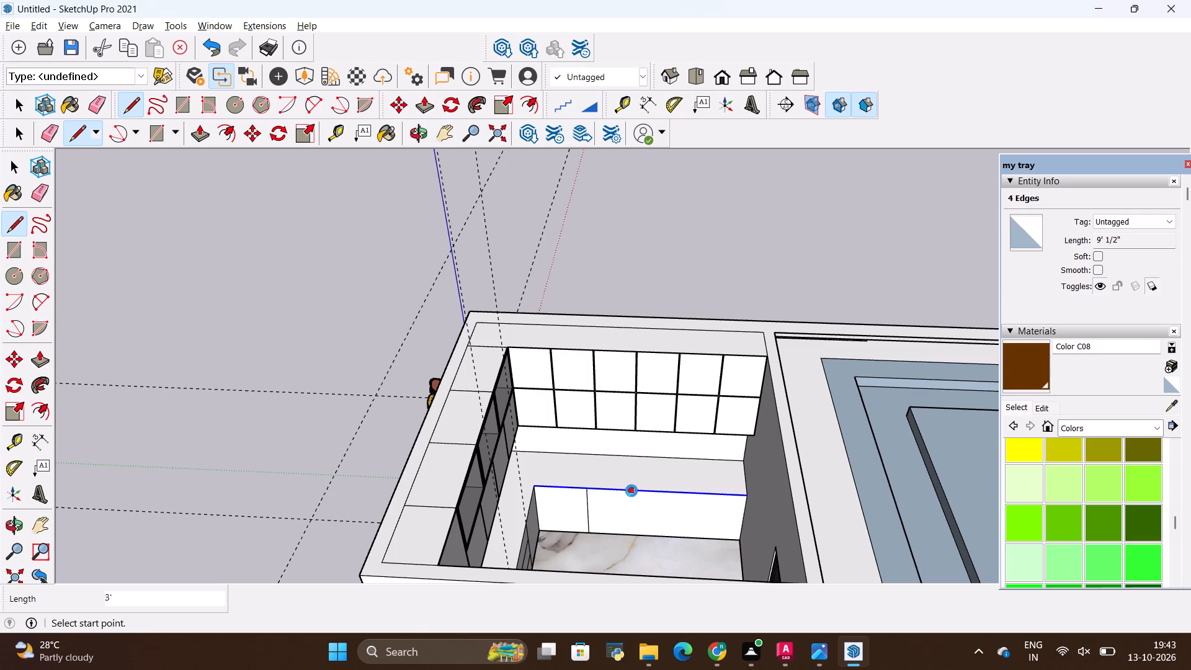
scroll(635, 547, "down", 9)
scroll(638, 429, "down", 8)
scroll(654, 453, "up", 2)
scroll(641, 456, "down", 4)
scroll(625, 516, "down", 4)
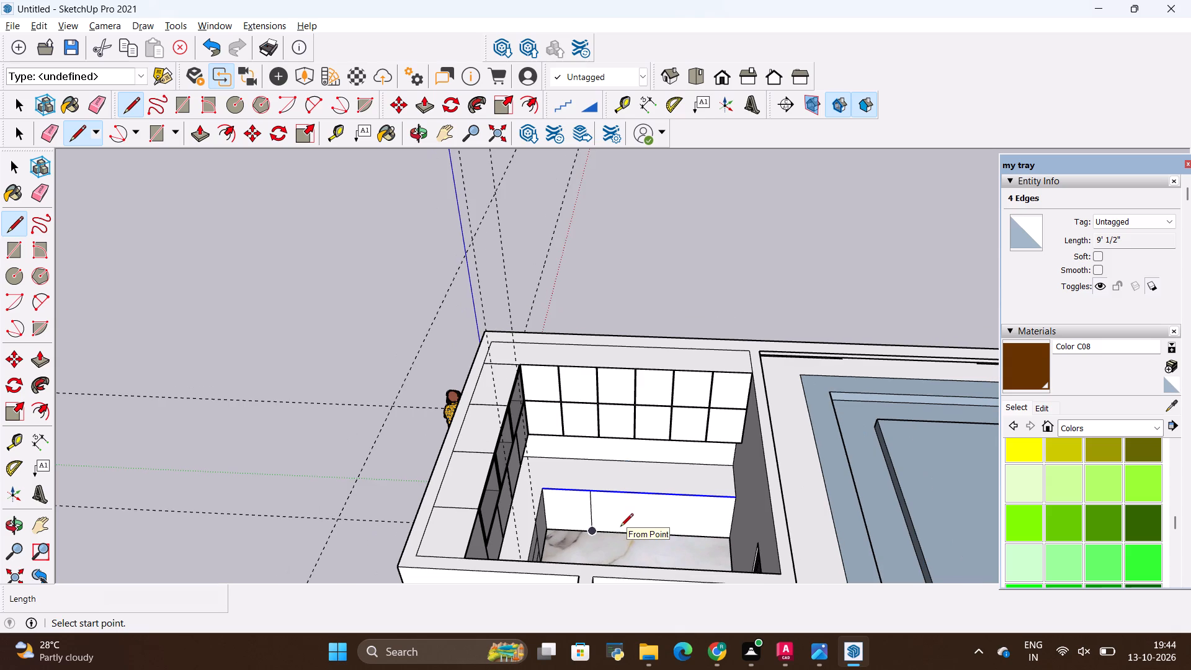
scroll(620, 533, "up", 7)
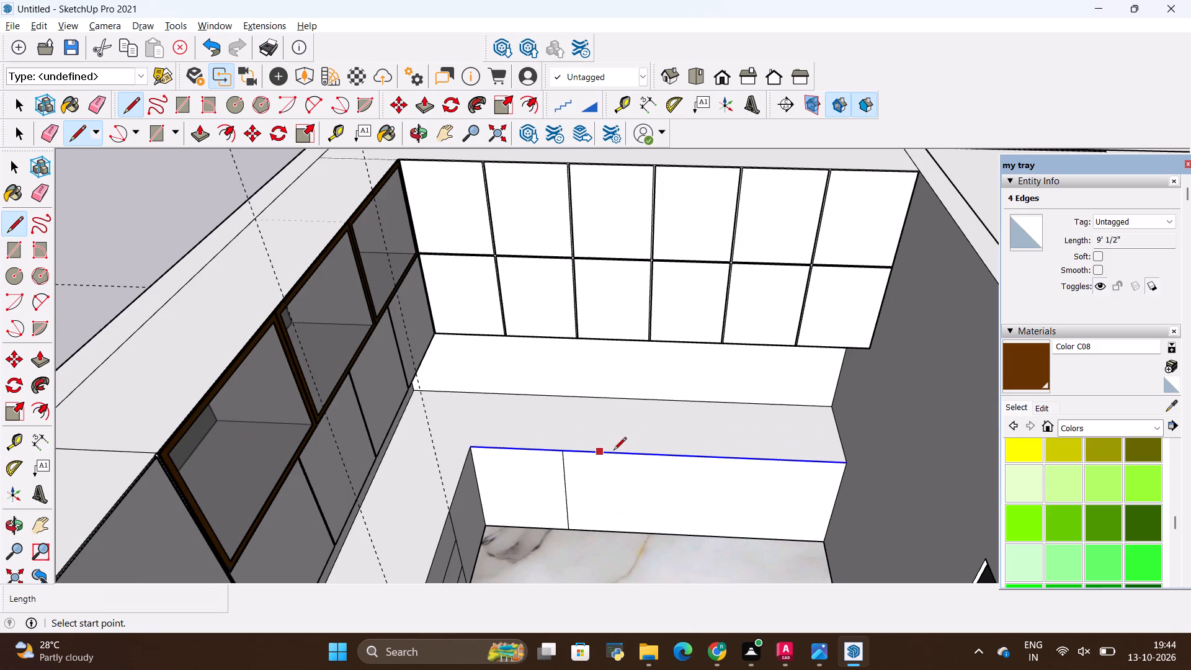
left_click(654, 453)
left_click(652, 534)
left_click(748, 458)
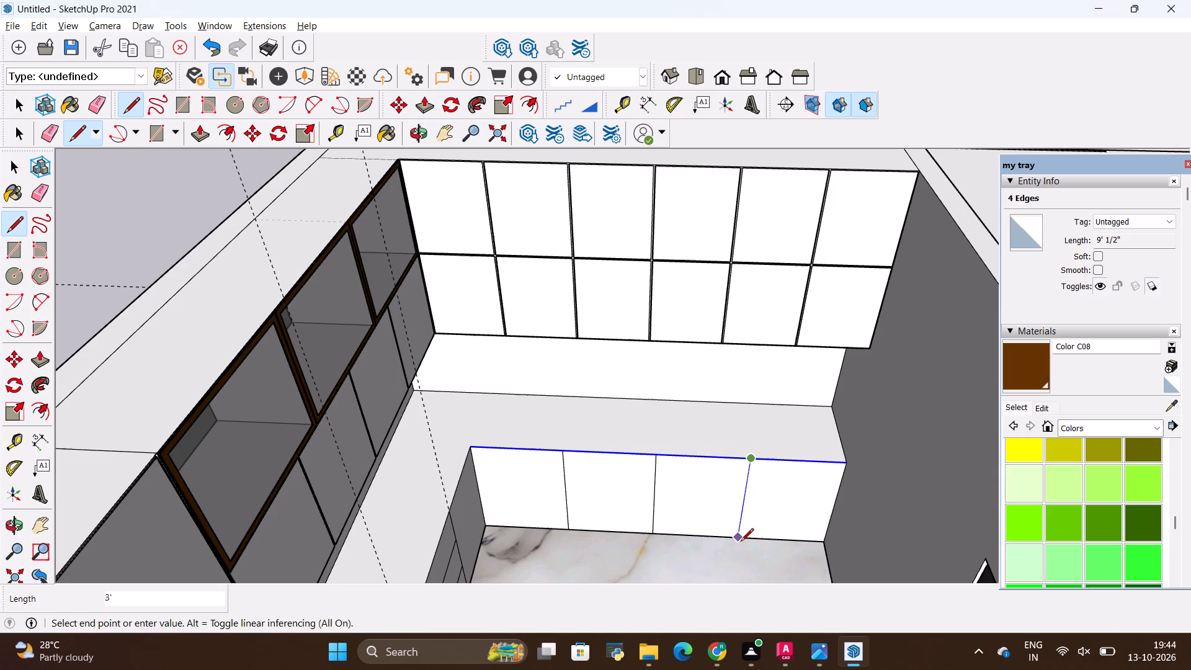
left_click(741, 542)
Offset the outline of the door panel nearest the counter's inner corner inward by 0.2".
key("space")
left_click(636, 509)
left_click(506, 507)
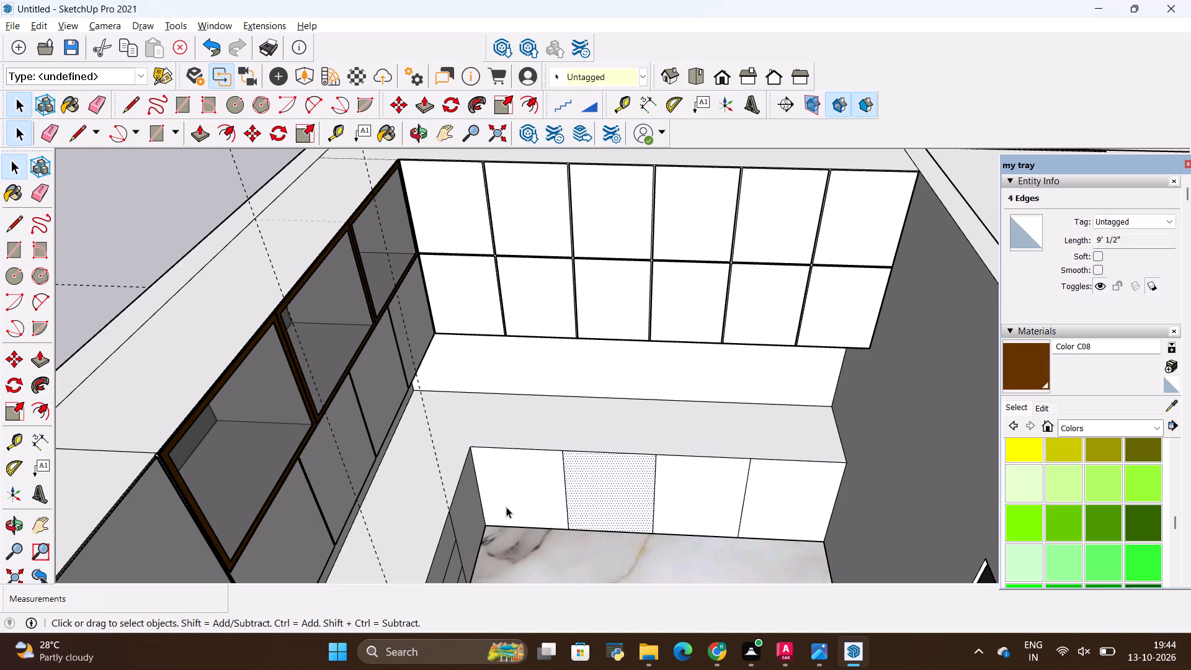
scroll(612, 496, "down", 9)
scroll(613, 487, "up", 1)
scroll(613, 487, "down", 1)
middle_click_drag(656, 485, 564, 517)
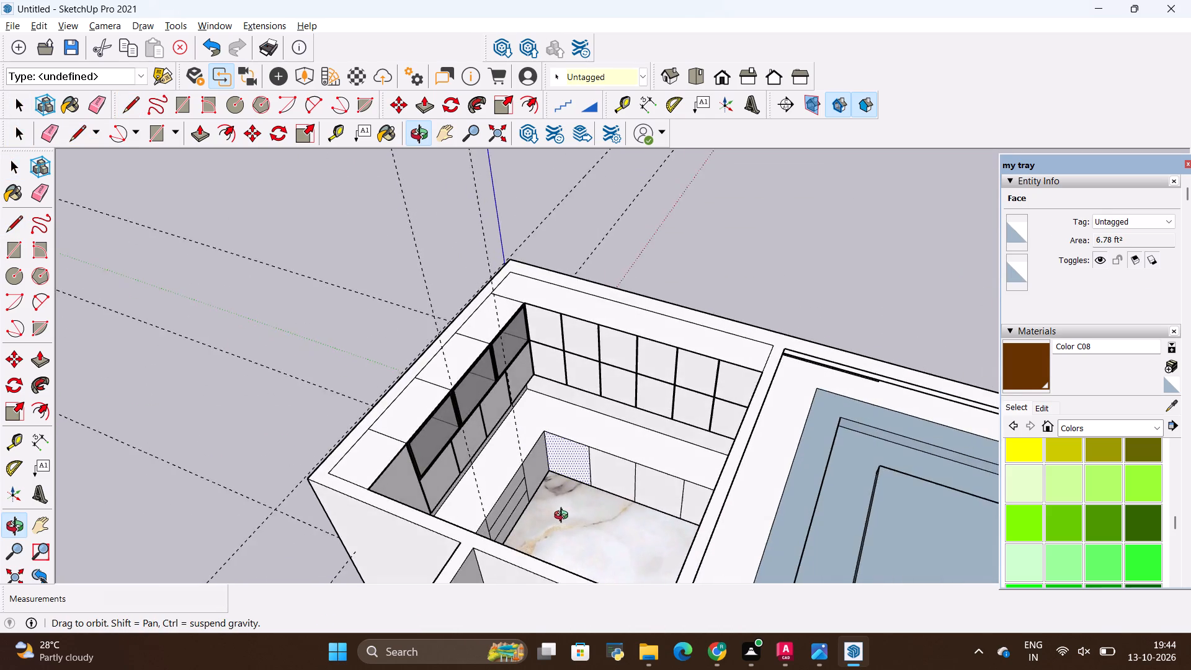
middle_click_drag(564, 517, 657, 509)
scroll(591, 474, "up", 10)
left_click(541, 464)
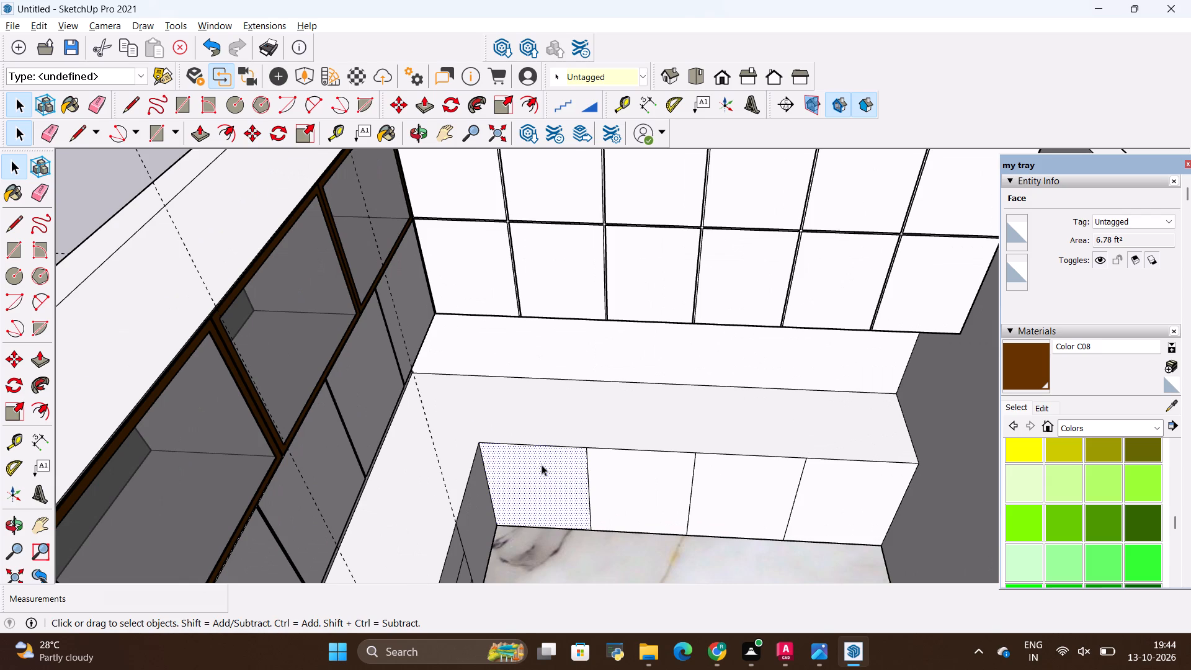
left_click(523, 106)
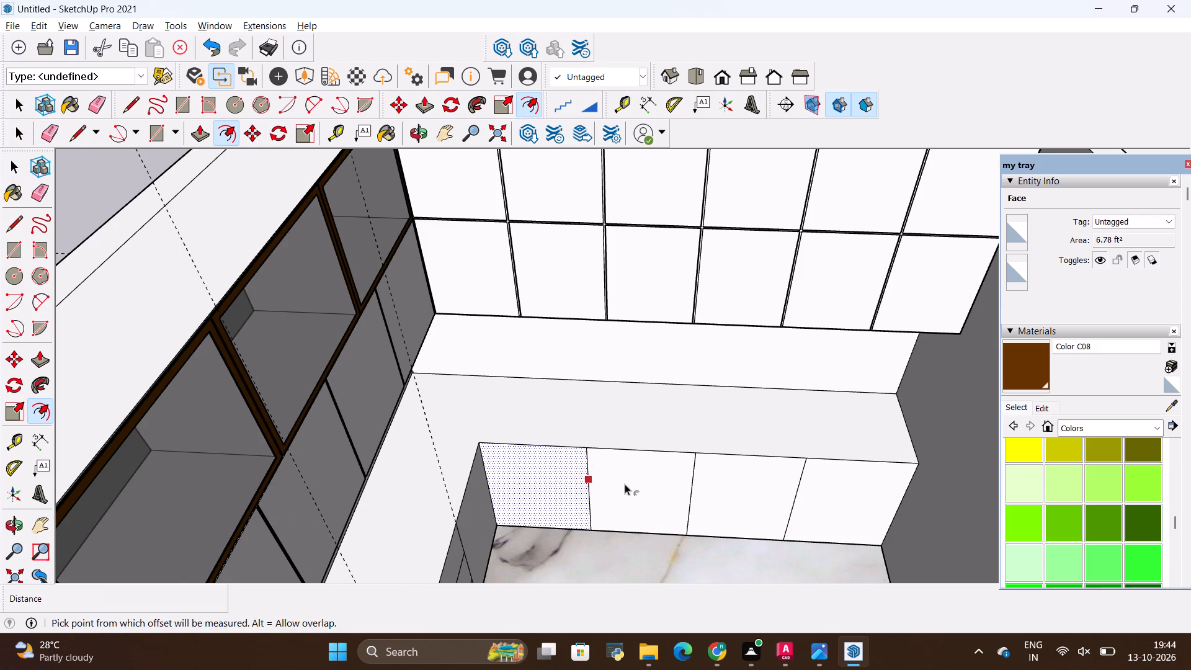
left_click(568, 466)
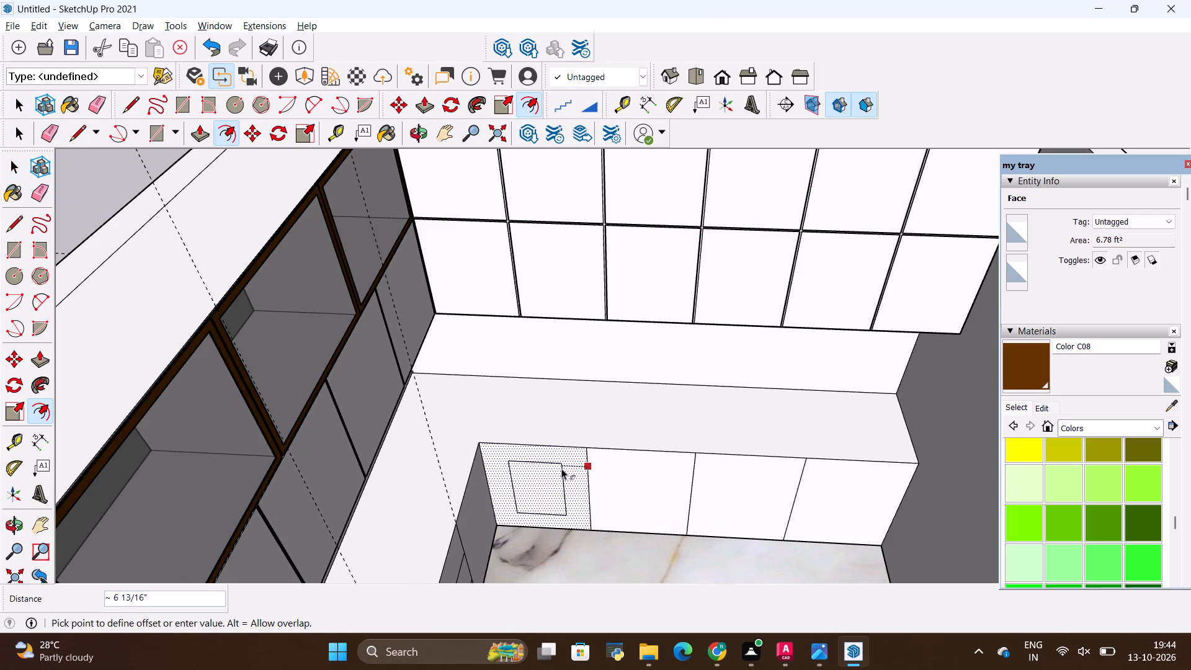
key("BackSpace")
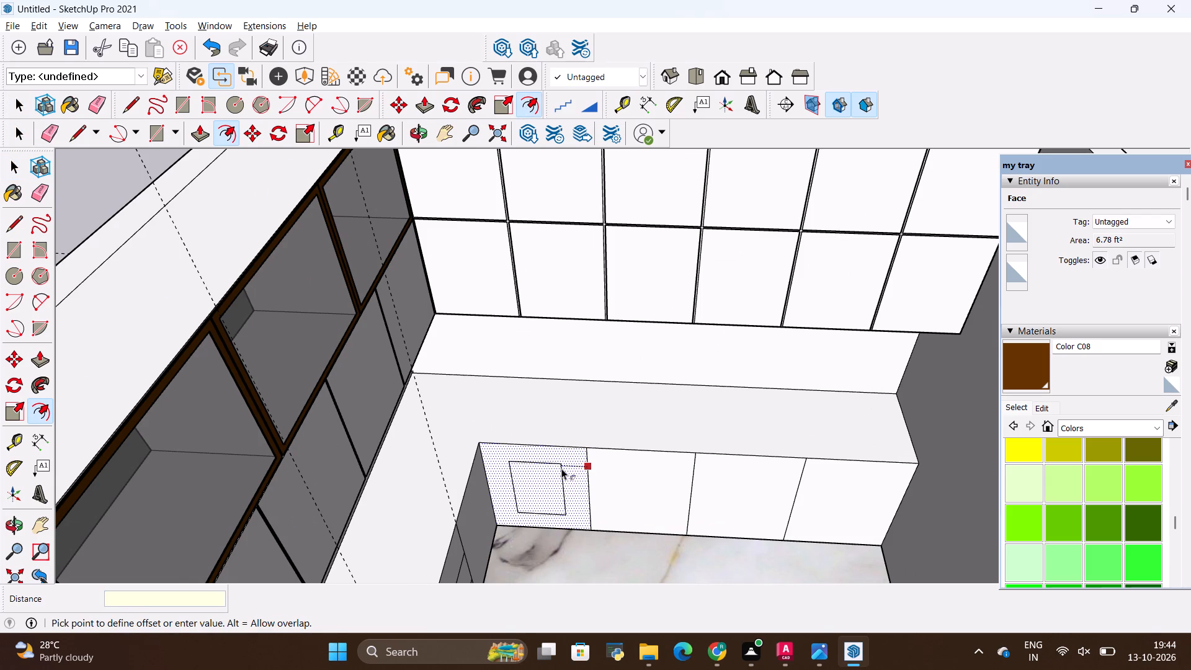
type(".2\"")
key("Return")
key("Escape")
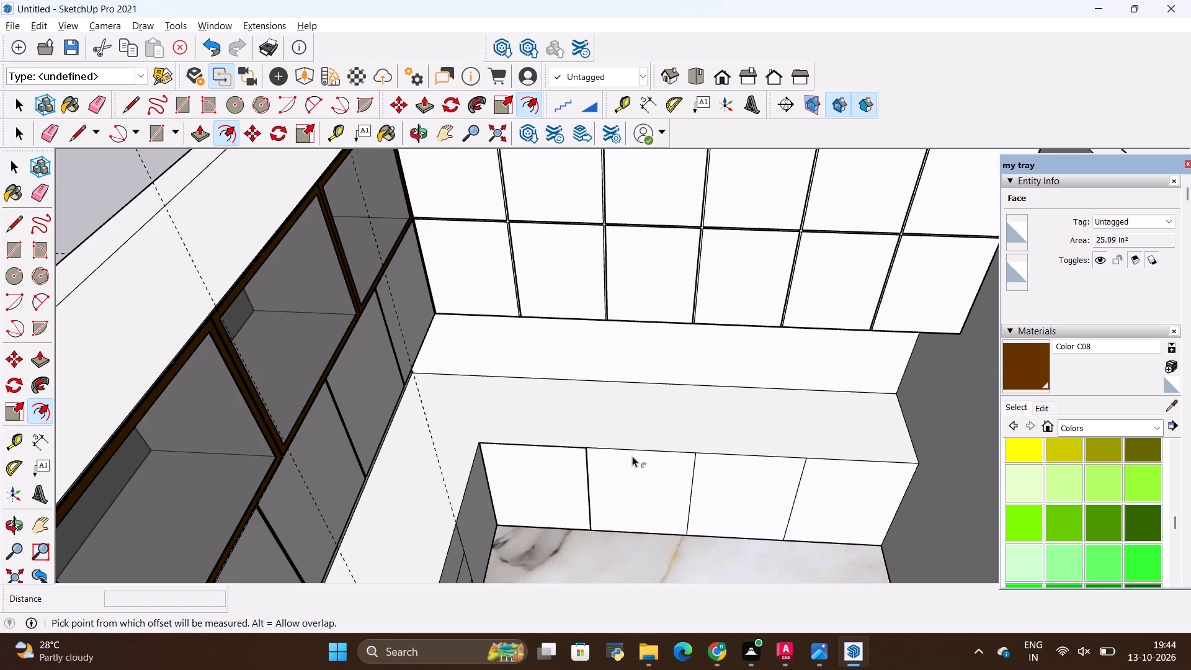
Offset the outline of the second door panel from the inner corner inward by 0.2".
left_click(634, 468)
key("alt+BackSpace")
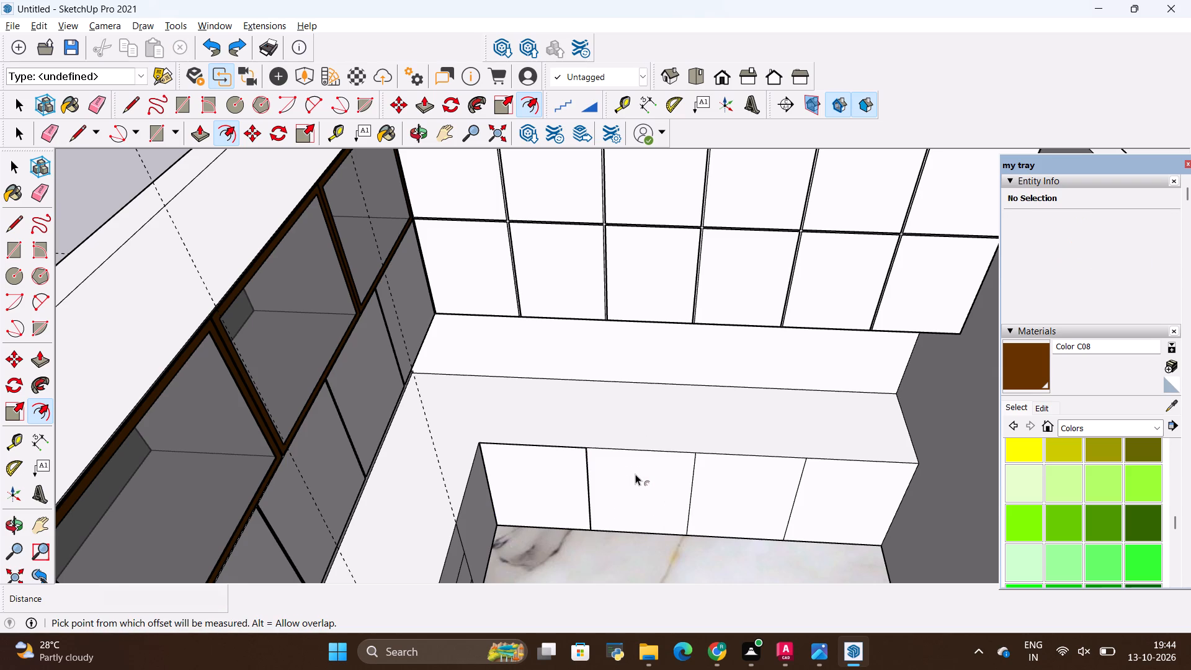
left_click(630, 460)
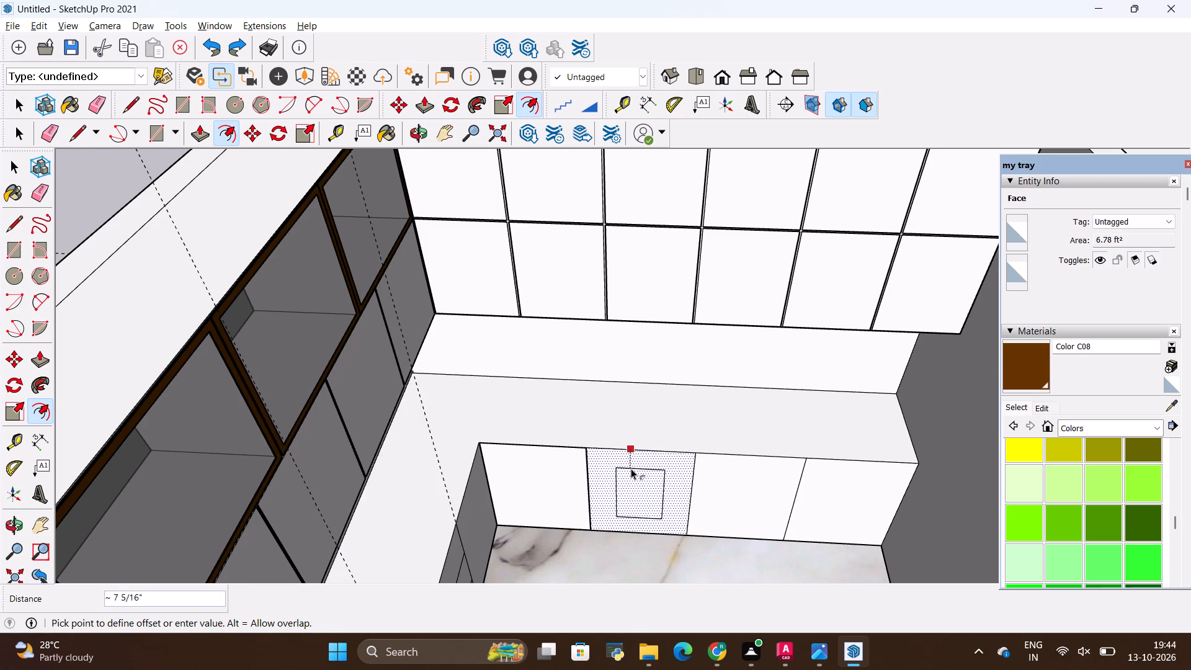
key("BackSpace")
type(".2\"")
key("Return")
key("Escape")
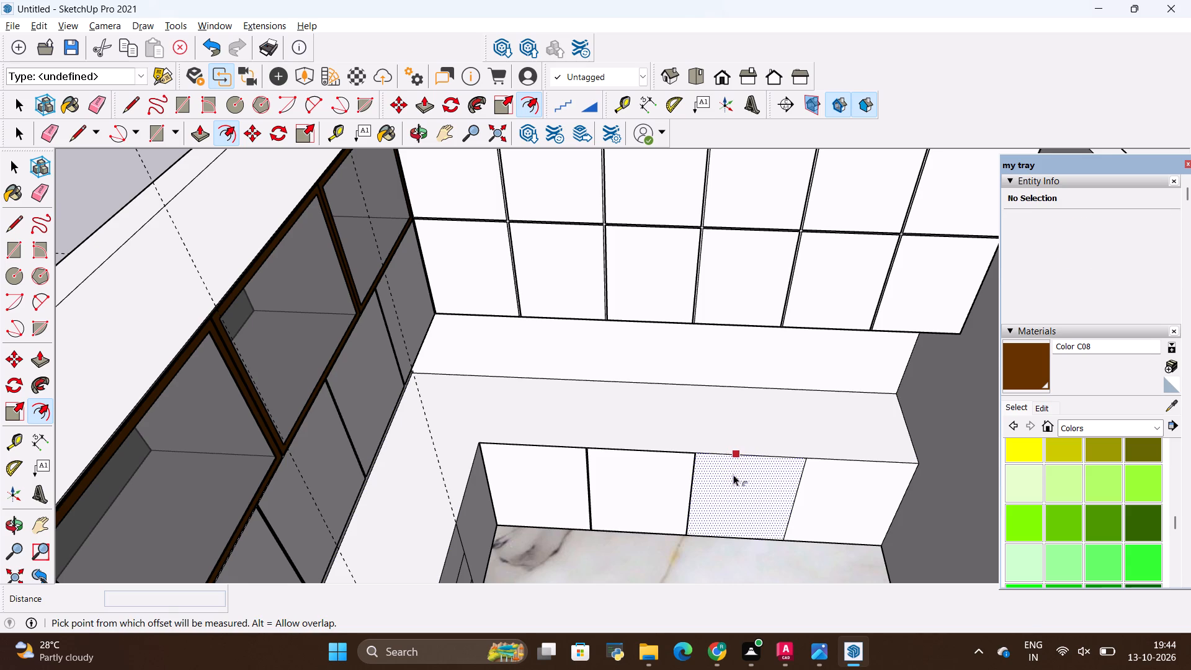
Offset the outline of the third door panel from the inner corner inward by 0.2".
left_click(733, 475)
key("alt+BackSpace")
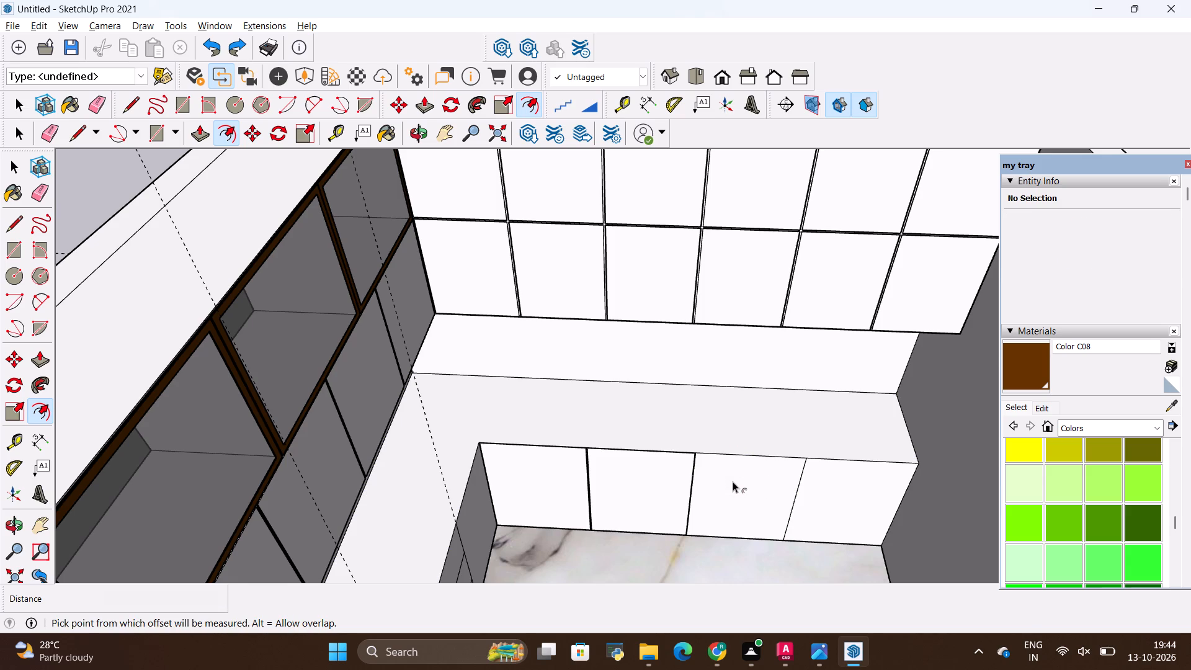
left_click(733, 480)
key("alt+BackSpace")
left_click(762, 473)
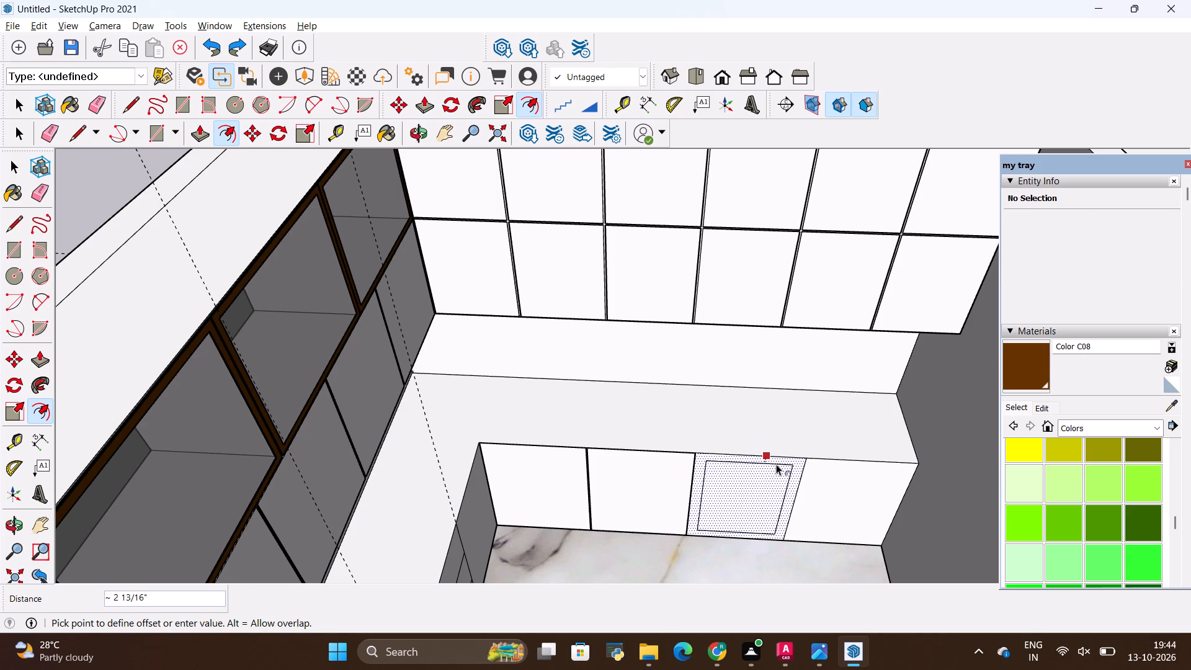
key("BackSpace")
type(".2\"")
key("Return")
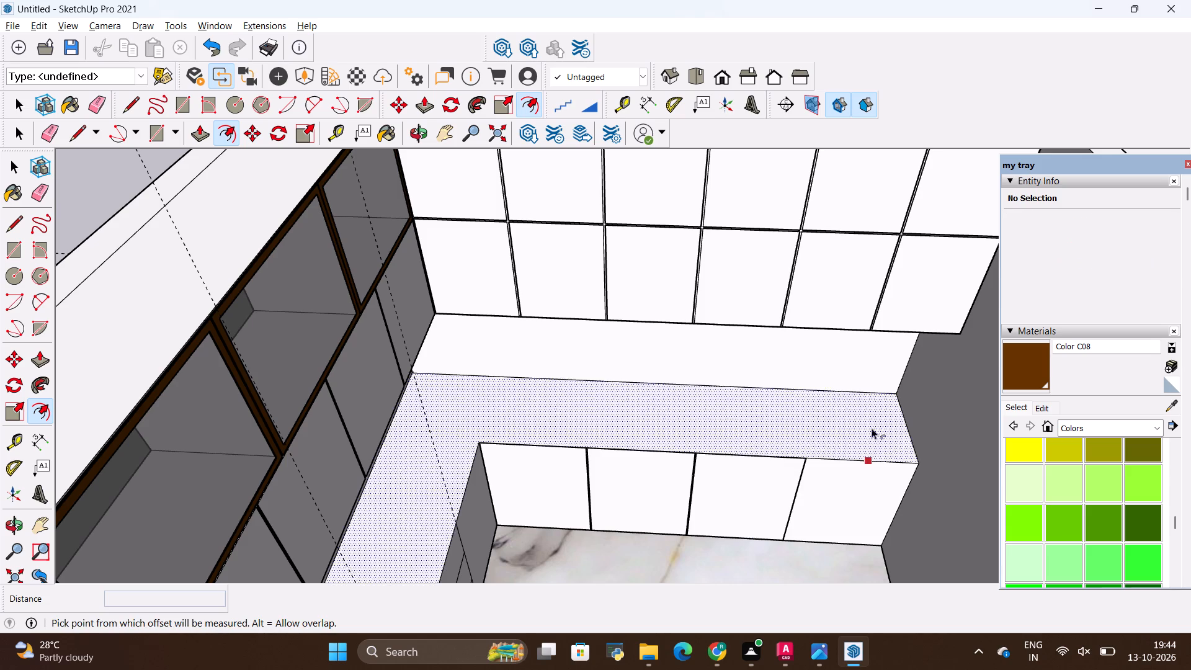
key("Escape")
Offset the outline of the fourth door panel, farthest from the inner corner, inward by 0.2".
left_click(858, 480)
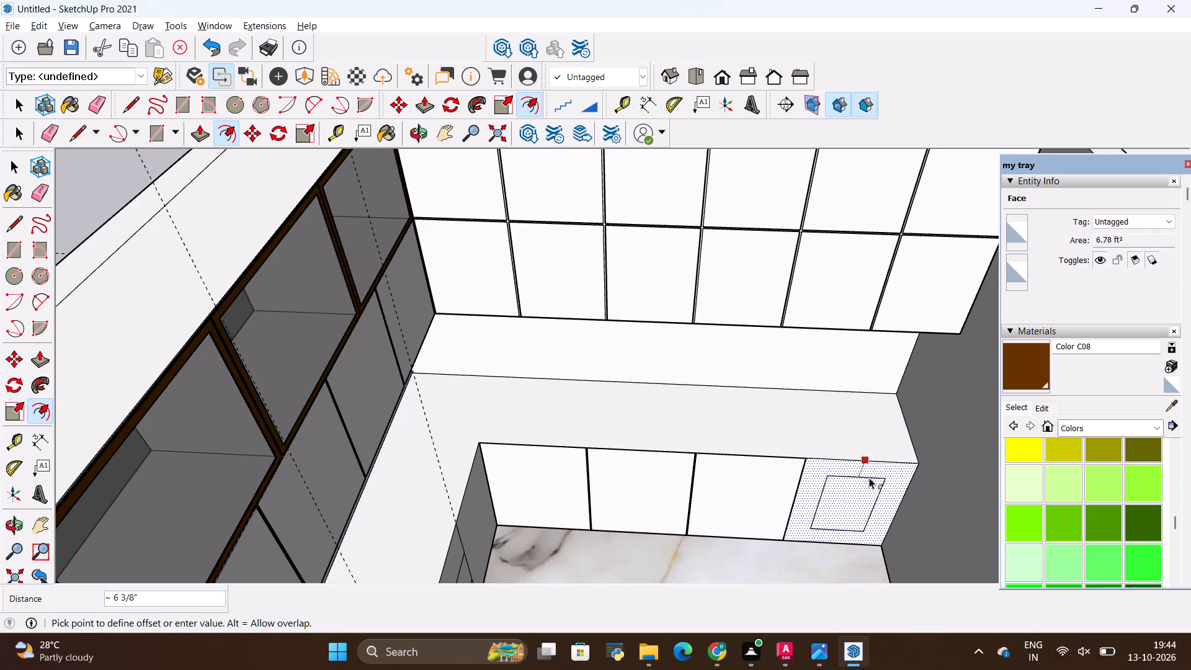
key("BackSpace")
type(".2\"")
key("Return")
key("Escape")
scroll(832, 458, "up", 10)
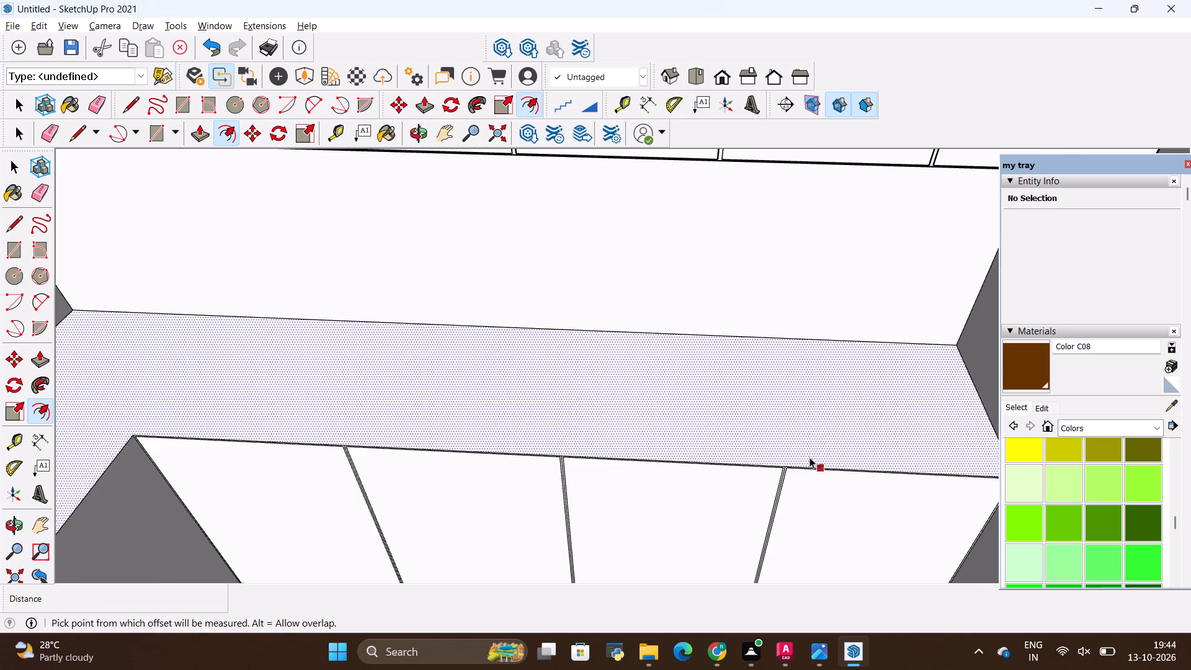
Erase the three original dividing lines between the four door panels, leaving one continuous gap face around the inset outlines.
scroll(810, 457, "up", 12)
middle_click_drag(767, 473, 766, 373)
scroll(788, 512, "up", 9)
key("space")
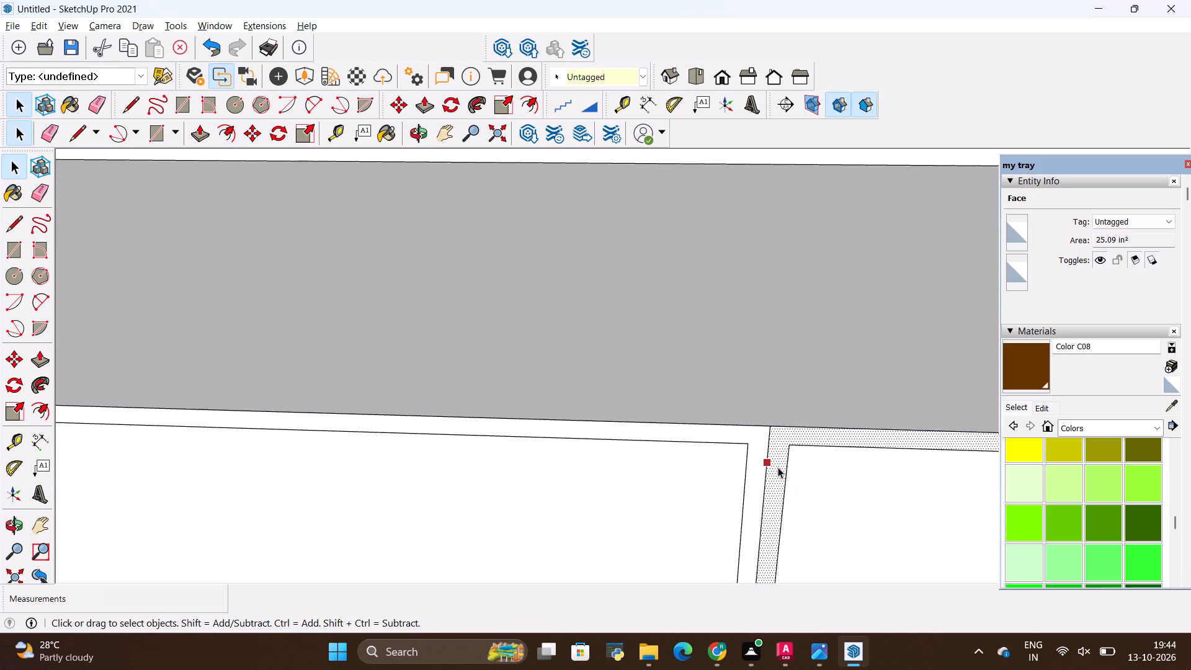
key("e")
left_click_drag(772, 451, 765, 450)
scroll(790, 418, "down", 2)
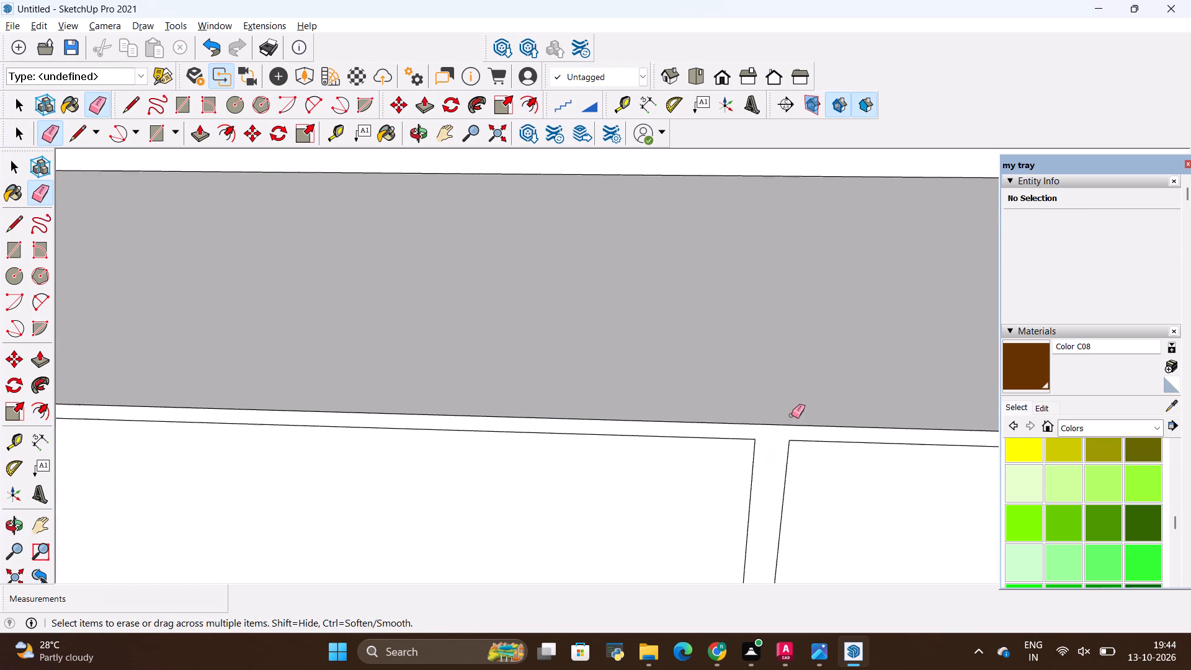
scroll(792, 415, "down", 20)
scroll(792, 415, "down", 2)
scroll(668, 373, "up", 8)
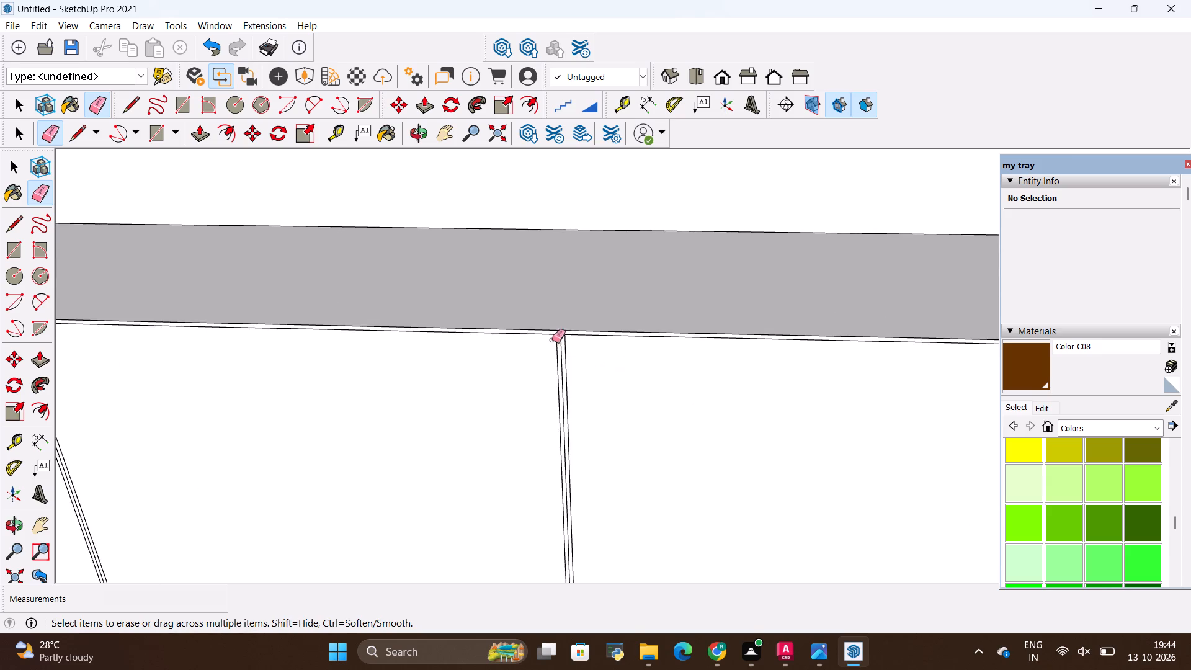
scroll(552, 340, "up", 15)
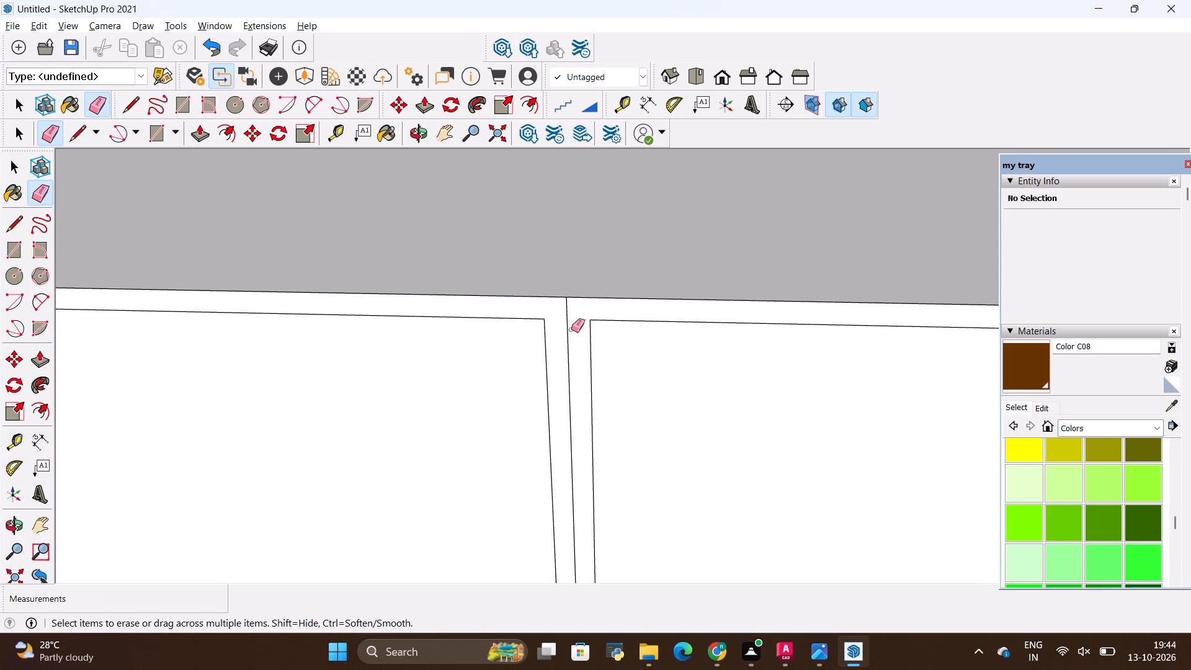
left_click_drag(572, 329, 563, 336)
scroll(918, 347, "down", 20)
scroll(918, 347, "down", 3)
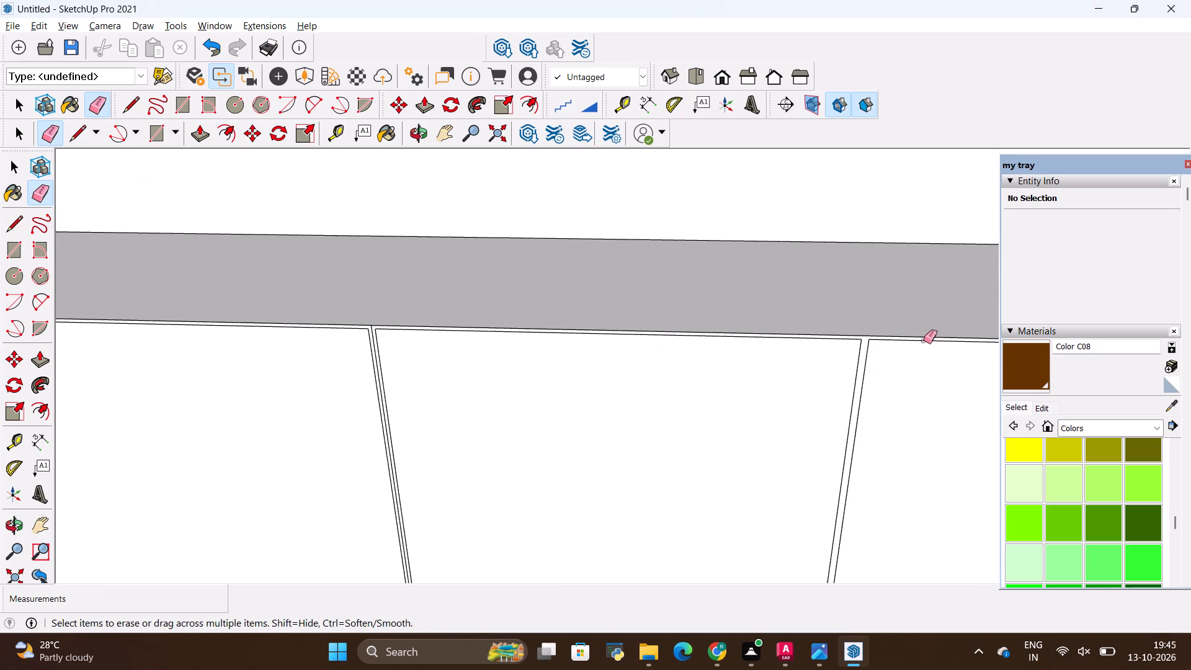
scroll(924, 341, "down", 4)
scroll(613, 331, "up", 20)
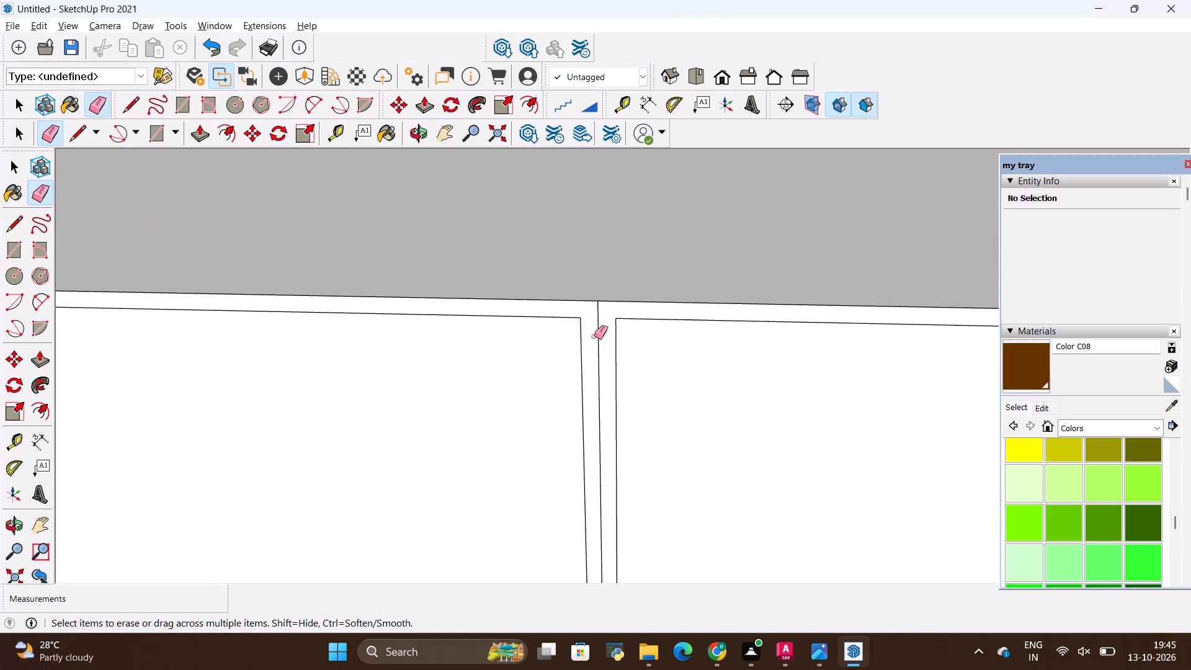
scroll(594, 336, "up", 3)
left_click_drag(606, 326, 599, 335)
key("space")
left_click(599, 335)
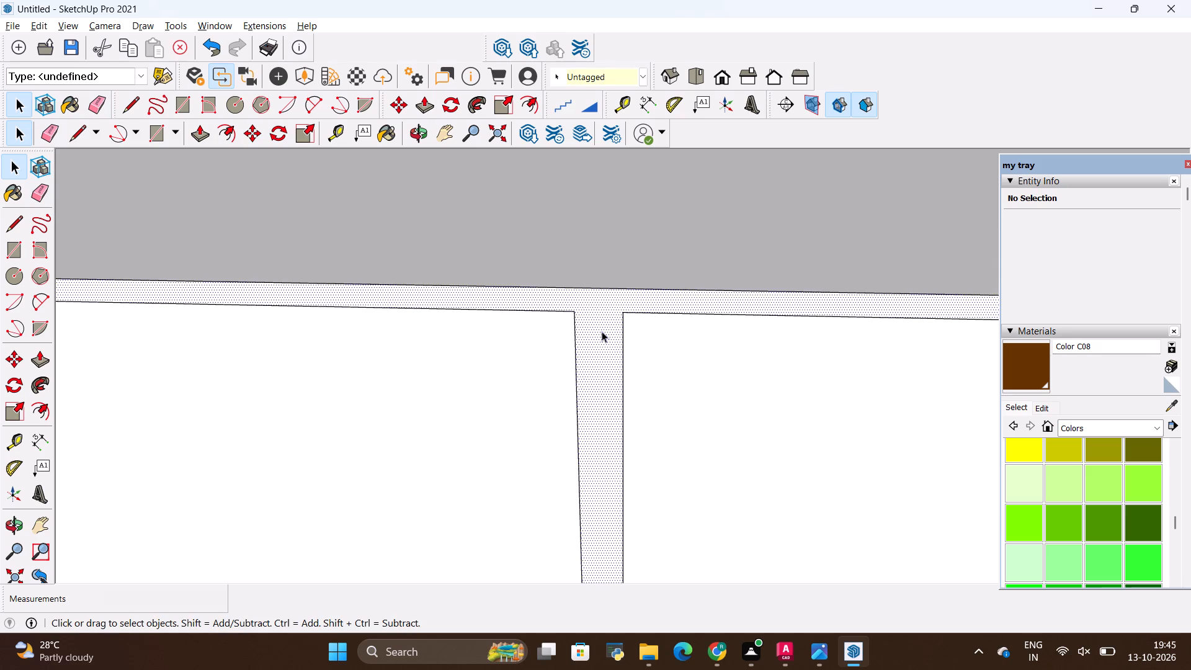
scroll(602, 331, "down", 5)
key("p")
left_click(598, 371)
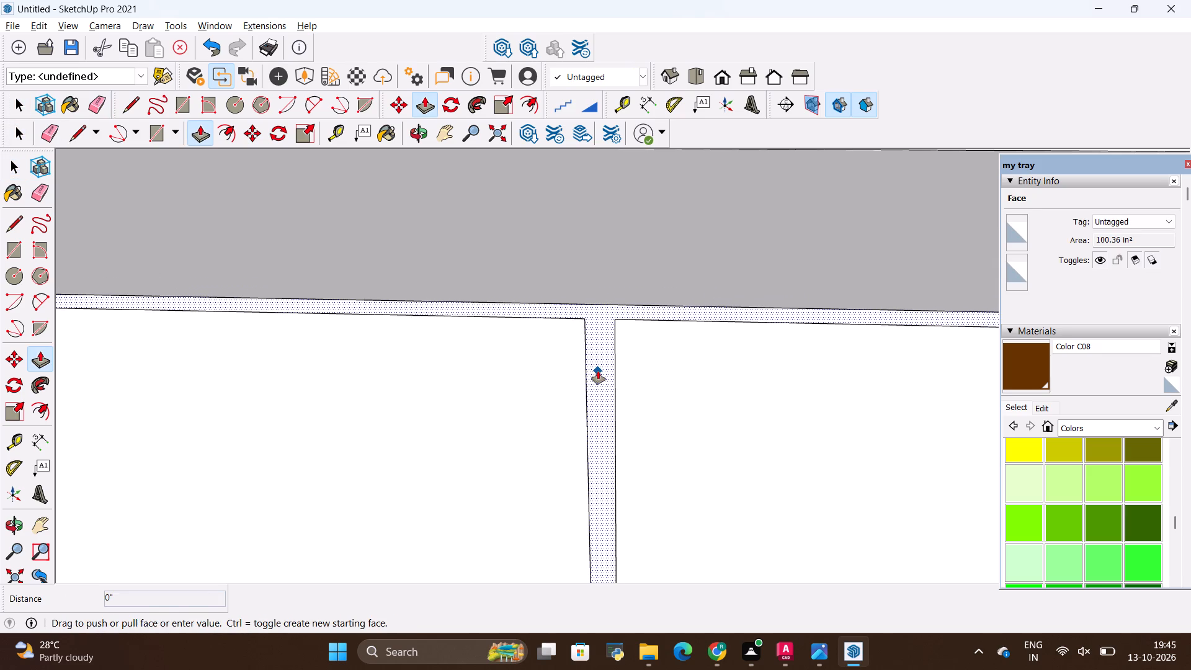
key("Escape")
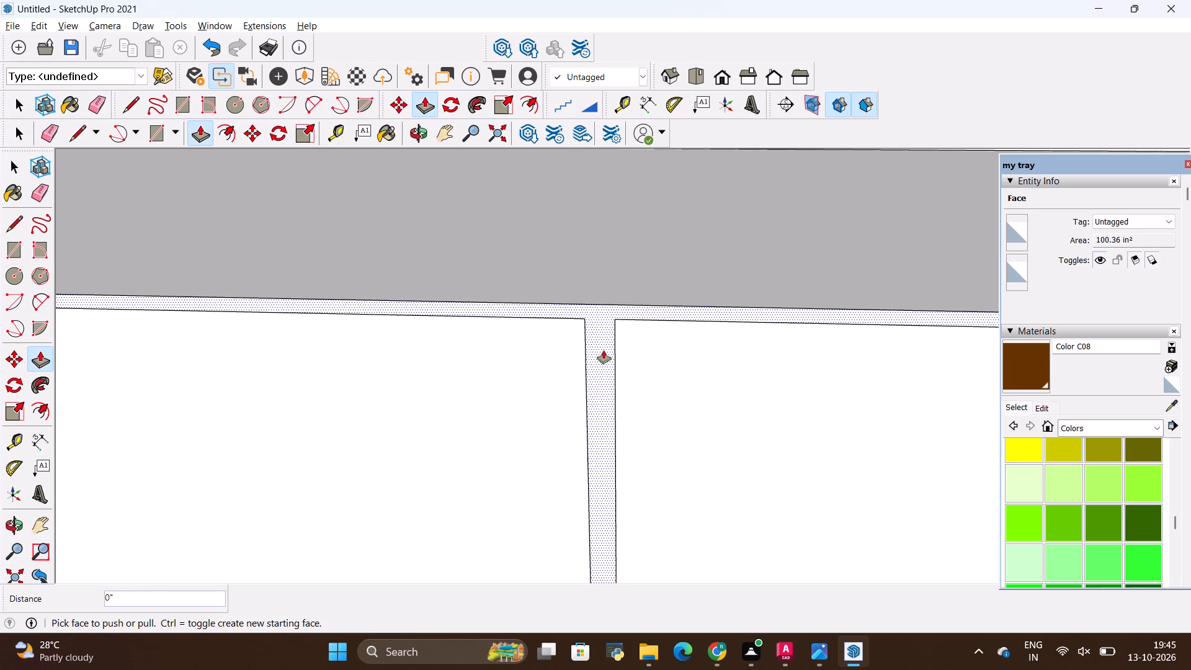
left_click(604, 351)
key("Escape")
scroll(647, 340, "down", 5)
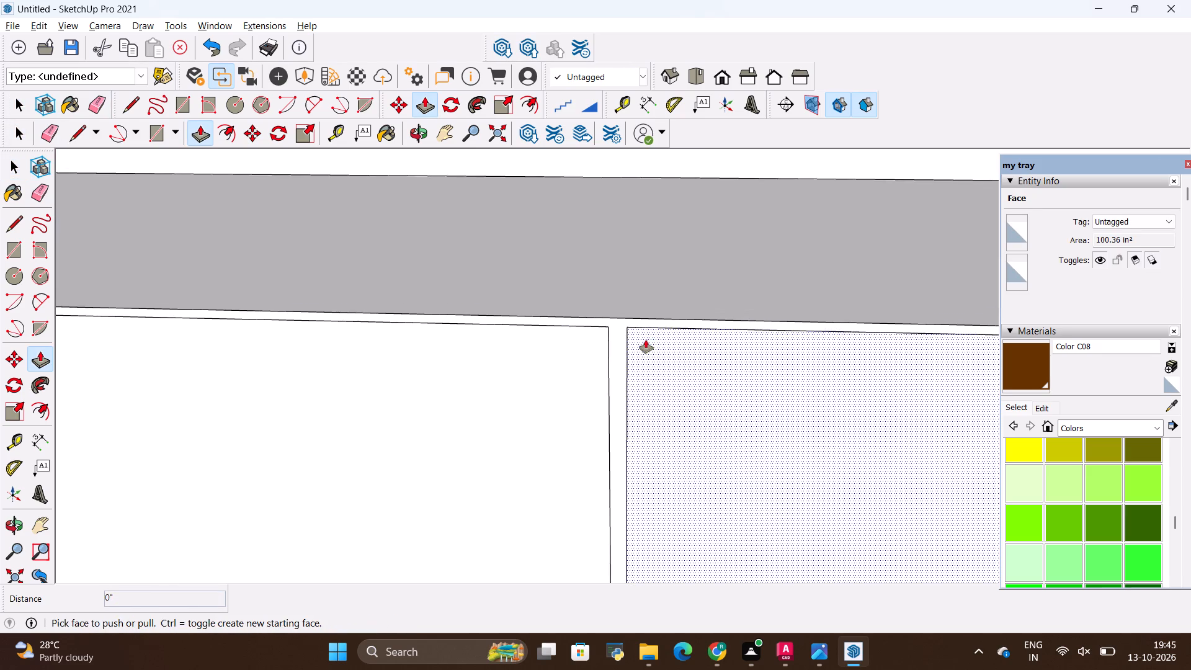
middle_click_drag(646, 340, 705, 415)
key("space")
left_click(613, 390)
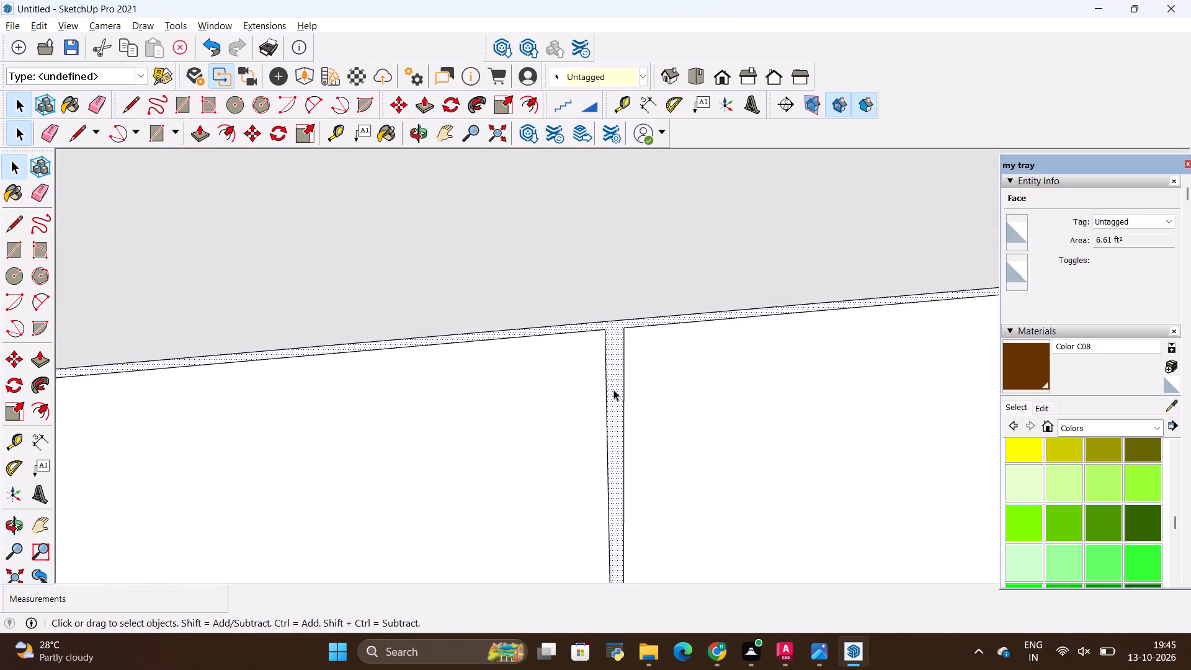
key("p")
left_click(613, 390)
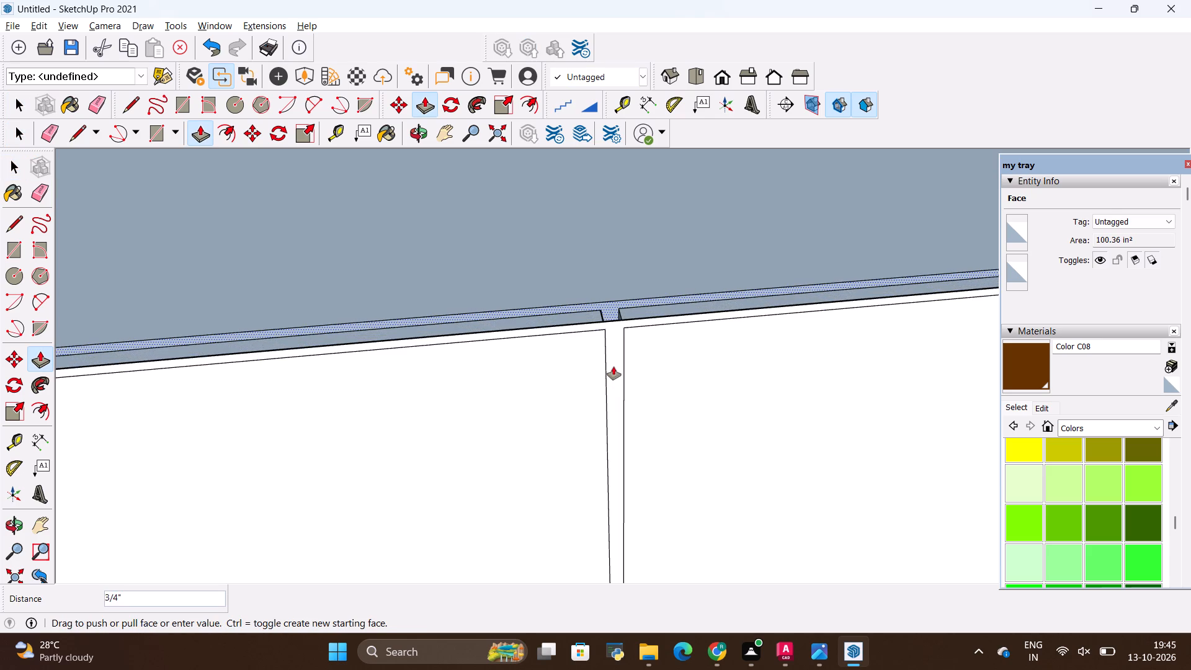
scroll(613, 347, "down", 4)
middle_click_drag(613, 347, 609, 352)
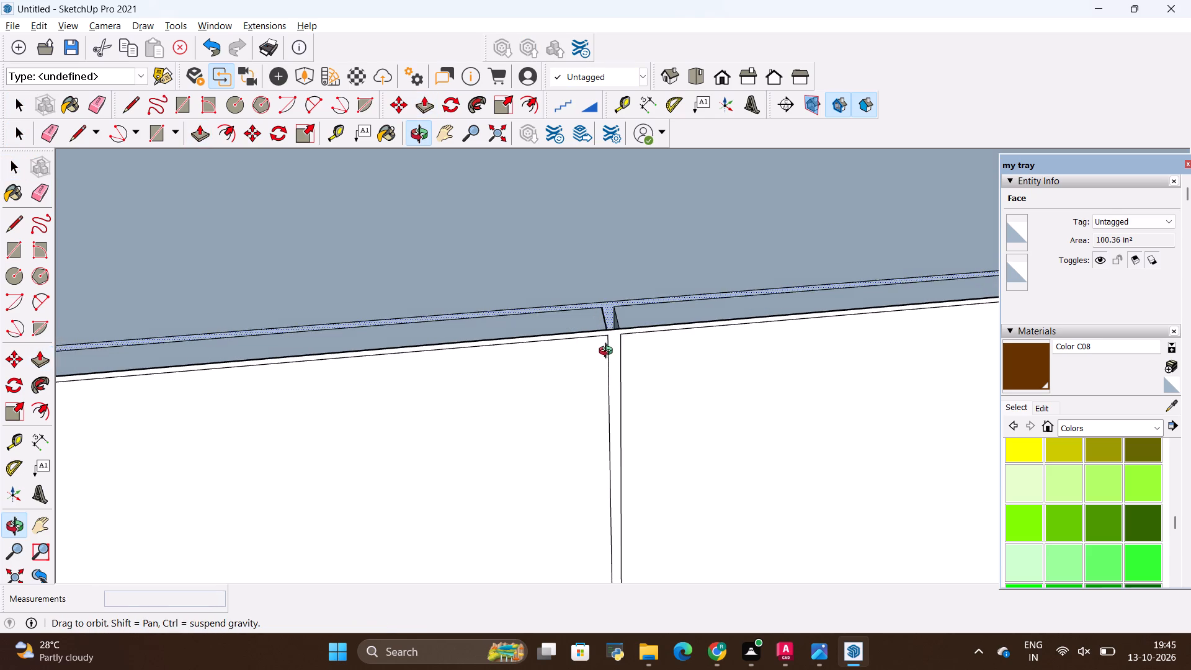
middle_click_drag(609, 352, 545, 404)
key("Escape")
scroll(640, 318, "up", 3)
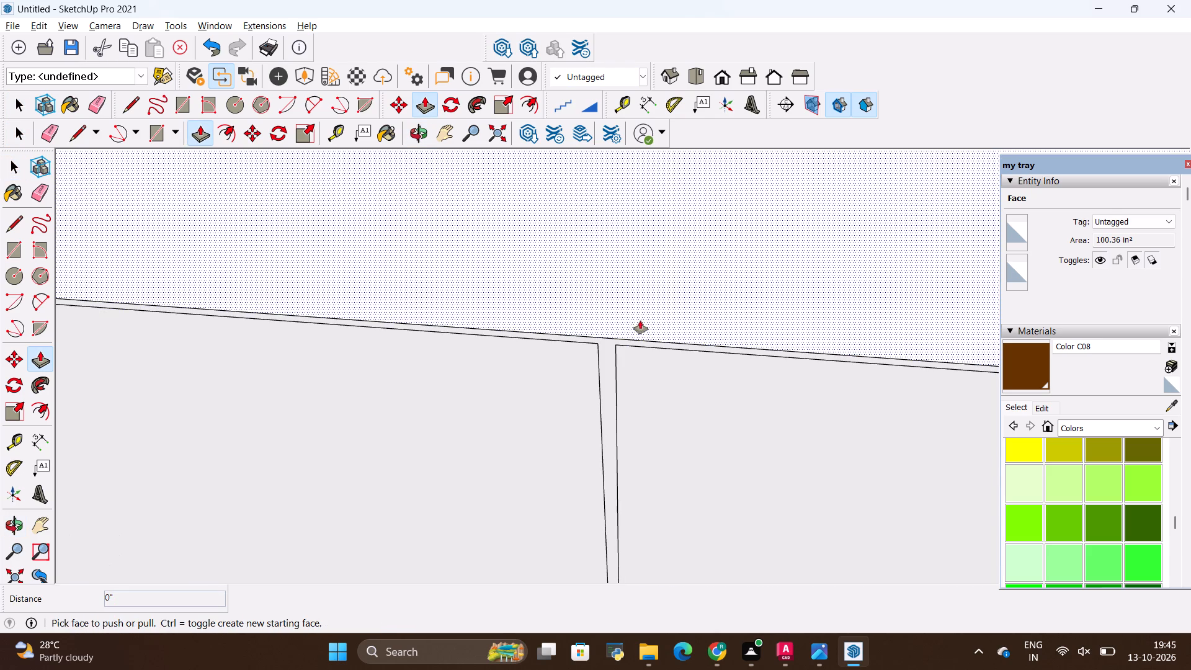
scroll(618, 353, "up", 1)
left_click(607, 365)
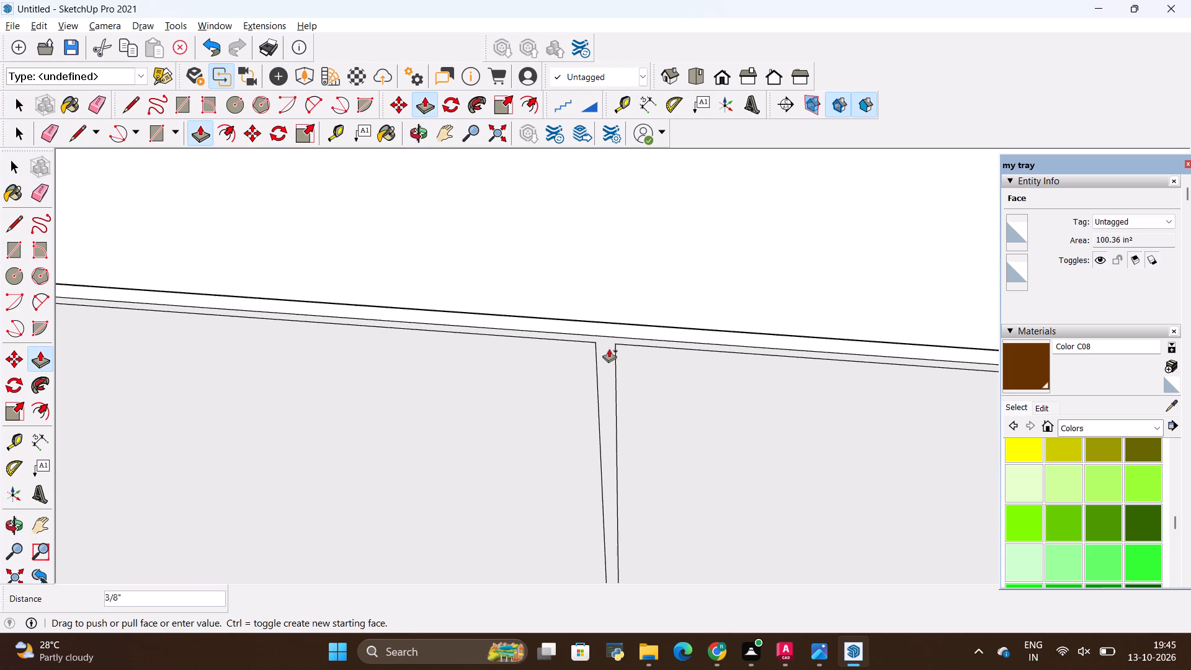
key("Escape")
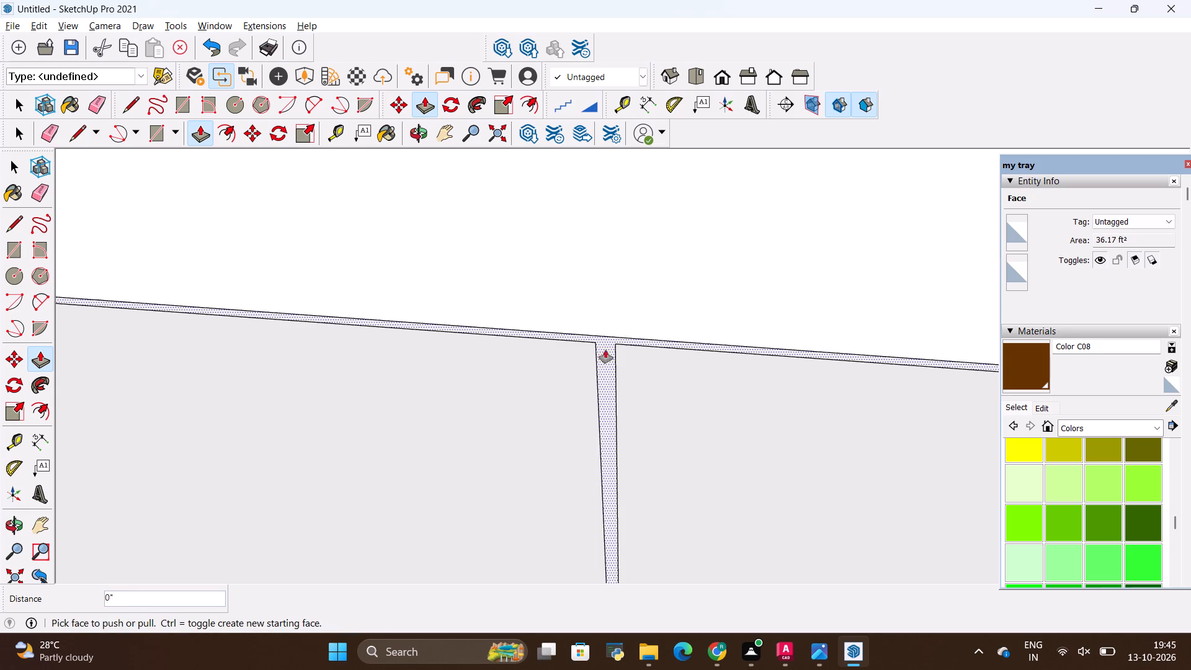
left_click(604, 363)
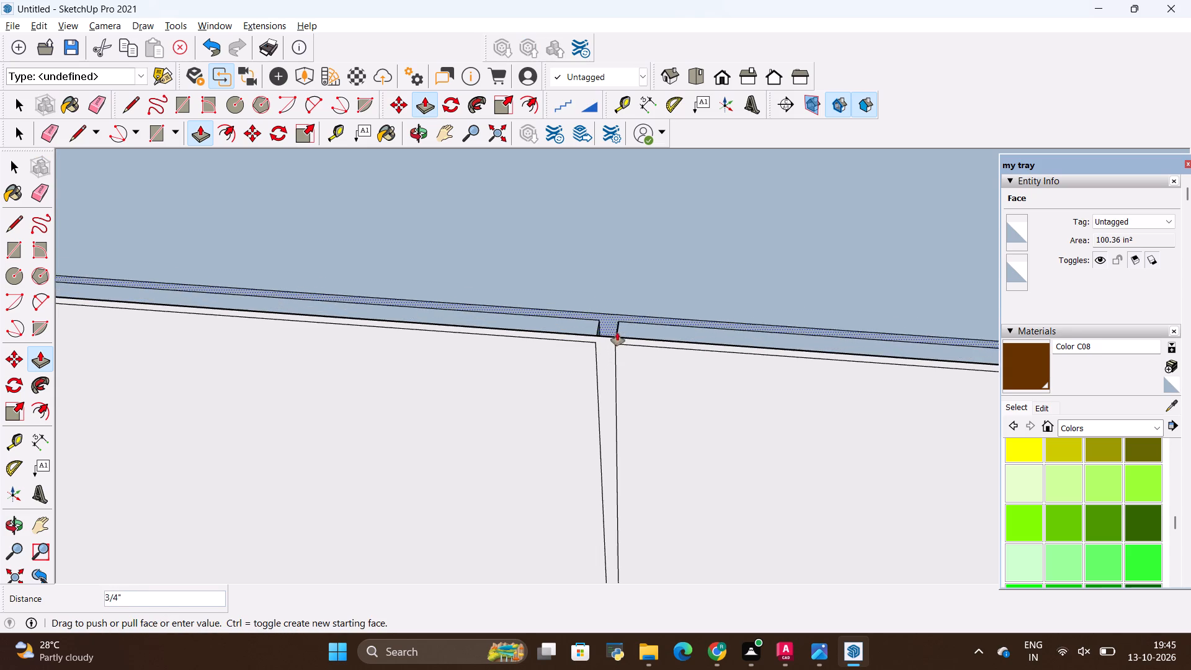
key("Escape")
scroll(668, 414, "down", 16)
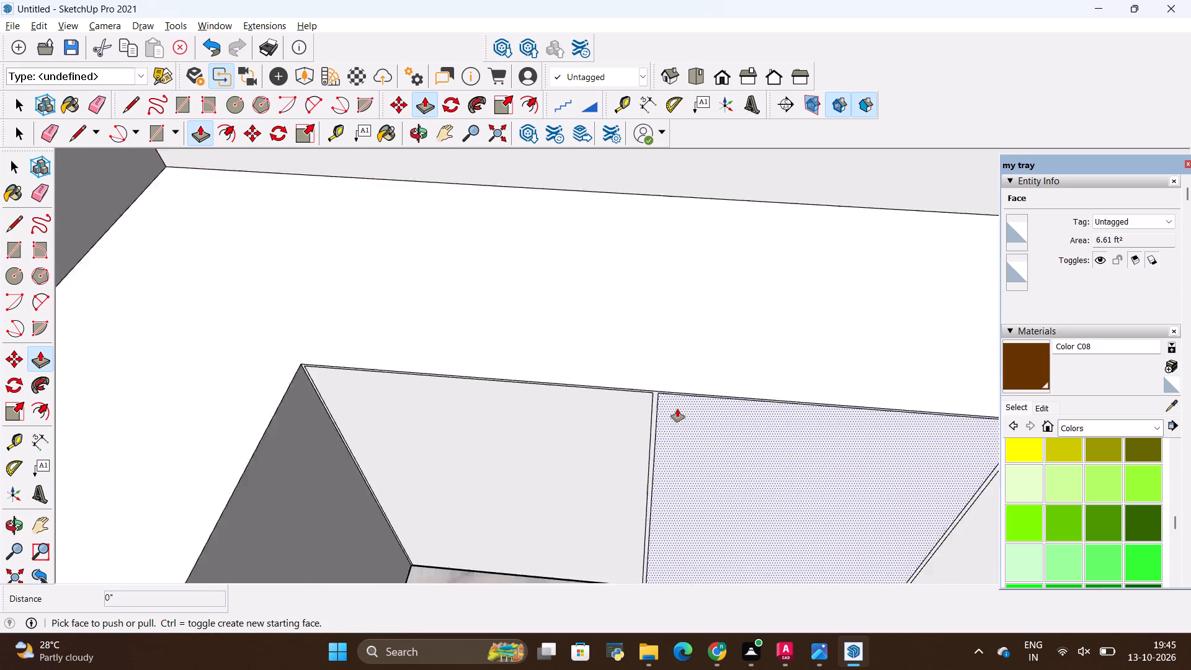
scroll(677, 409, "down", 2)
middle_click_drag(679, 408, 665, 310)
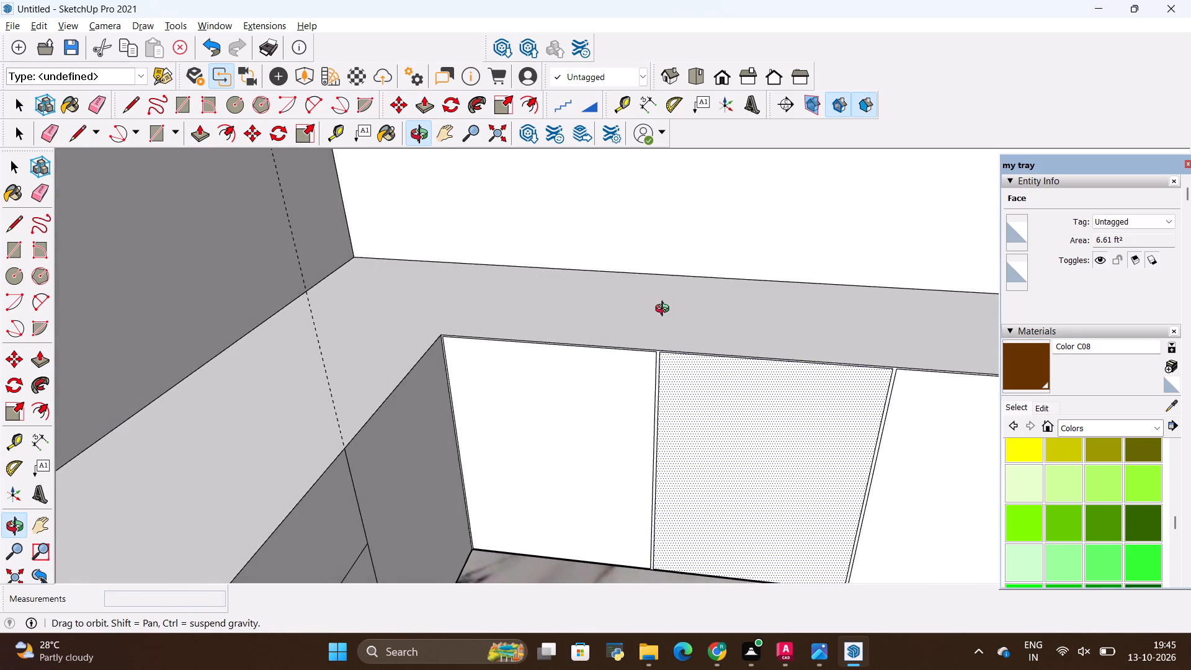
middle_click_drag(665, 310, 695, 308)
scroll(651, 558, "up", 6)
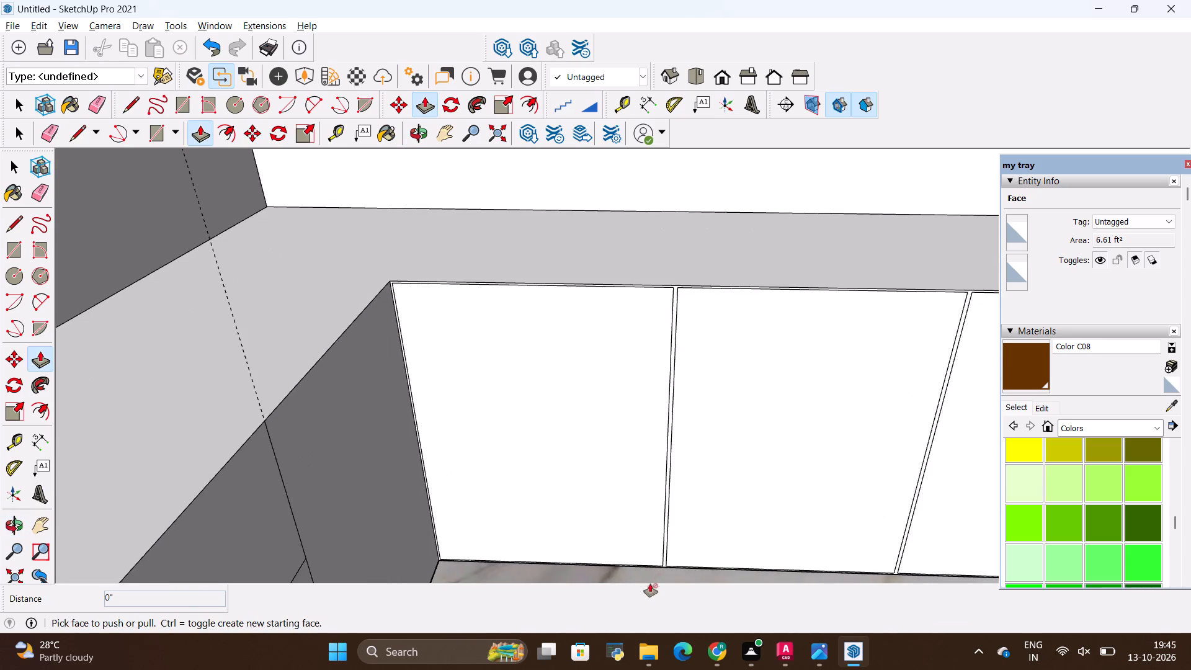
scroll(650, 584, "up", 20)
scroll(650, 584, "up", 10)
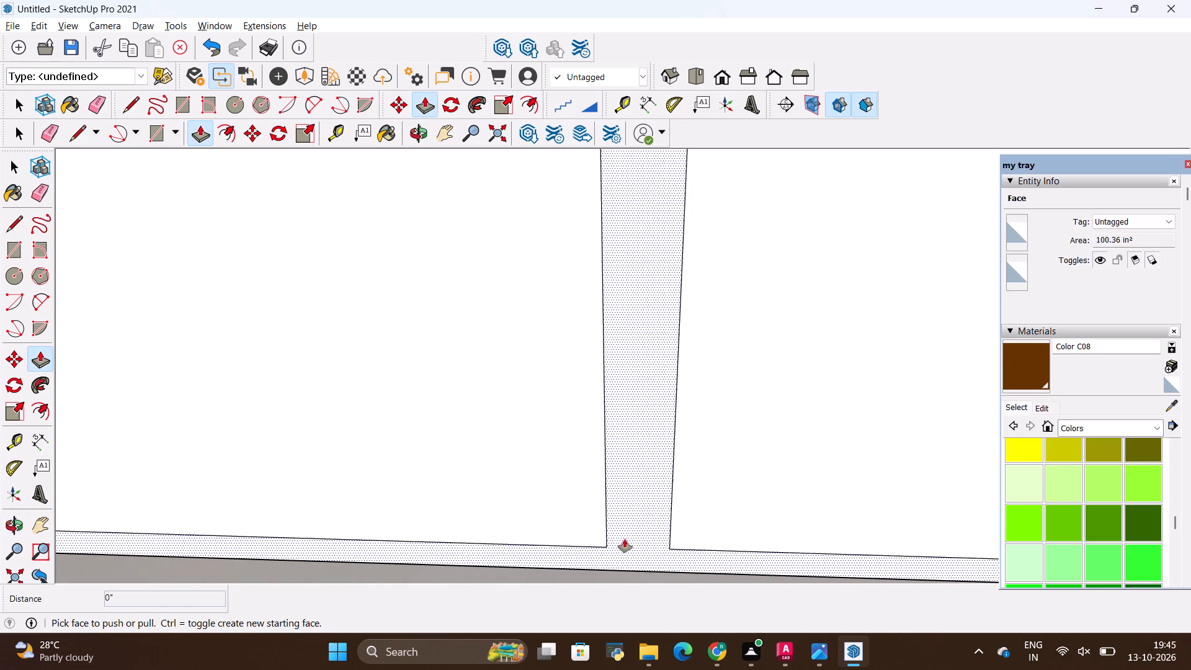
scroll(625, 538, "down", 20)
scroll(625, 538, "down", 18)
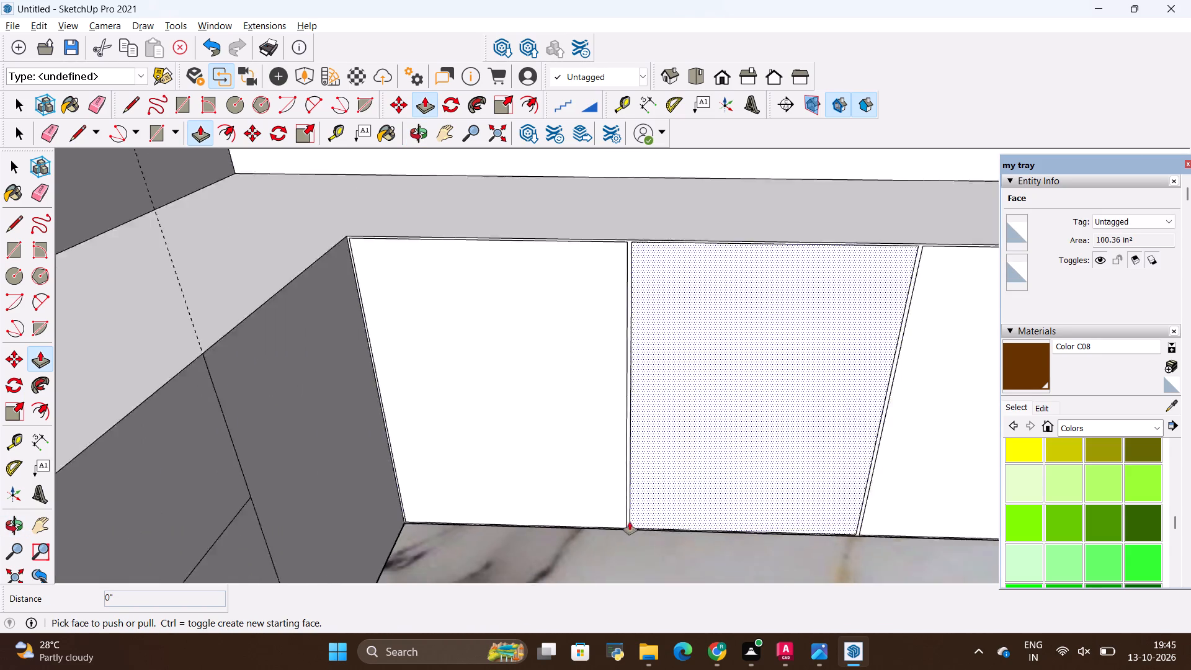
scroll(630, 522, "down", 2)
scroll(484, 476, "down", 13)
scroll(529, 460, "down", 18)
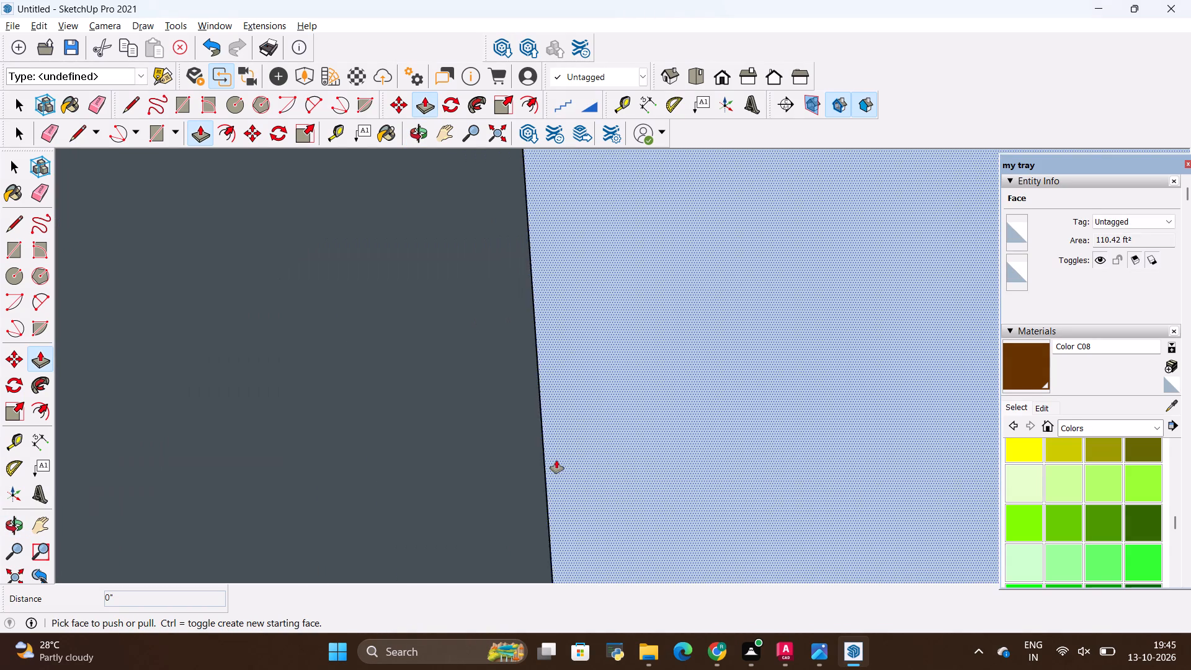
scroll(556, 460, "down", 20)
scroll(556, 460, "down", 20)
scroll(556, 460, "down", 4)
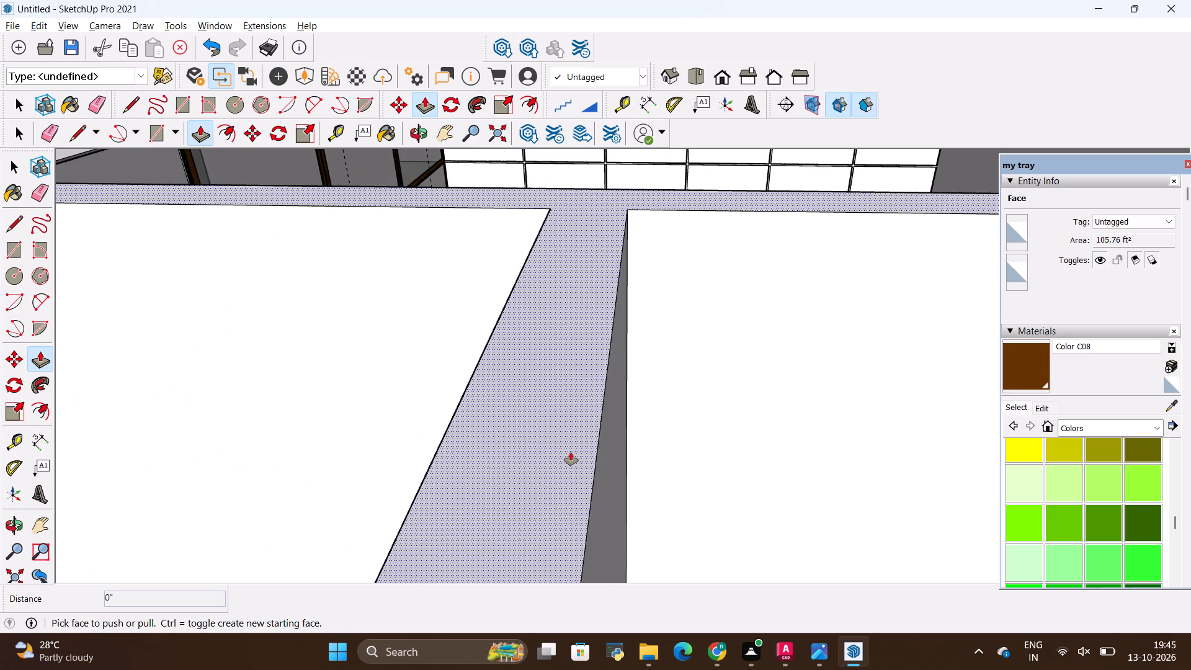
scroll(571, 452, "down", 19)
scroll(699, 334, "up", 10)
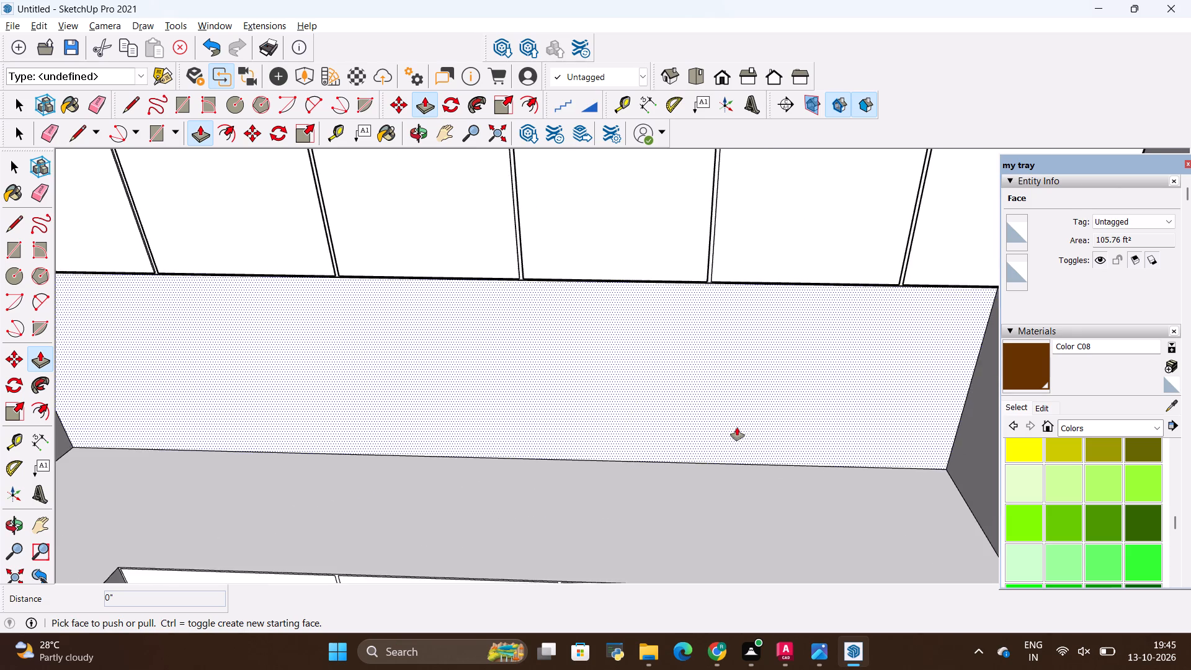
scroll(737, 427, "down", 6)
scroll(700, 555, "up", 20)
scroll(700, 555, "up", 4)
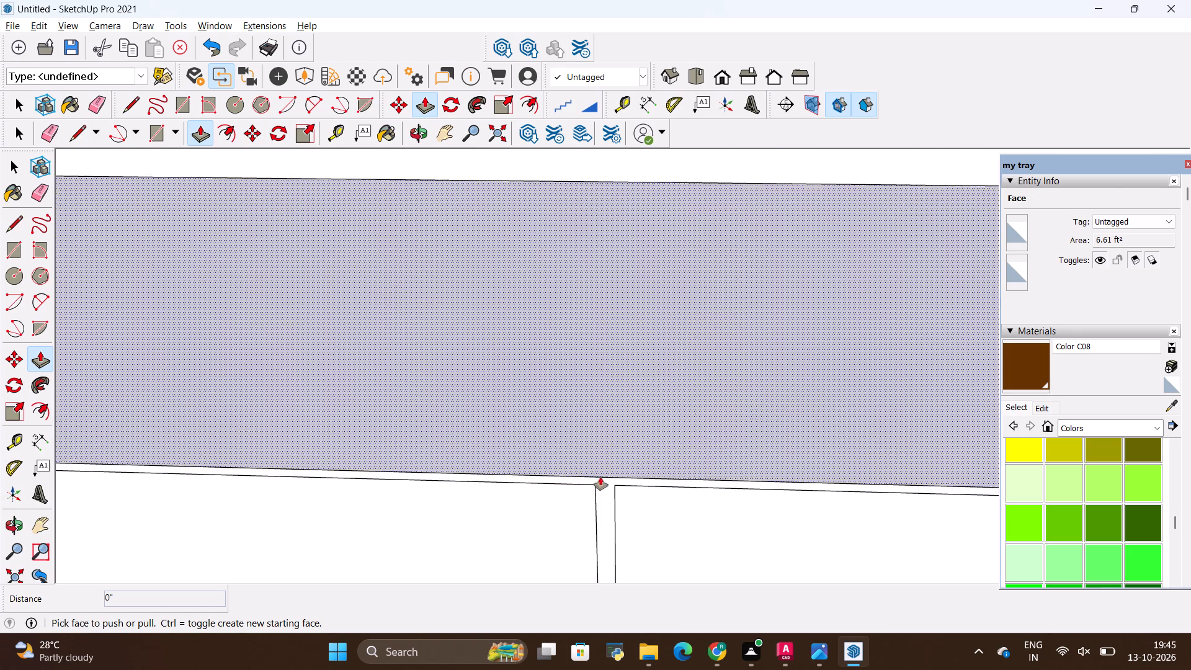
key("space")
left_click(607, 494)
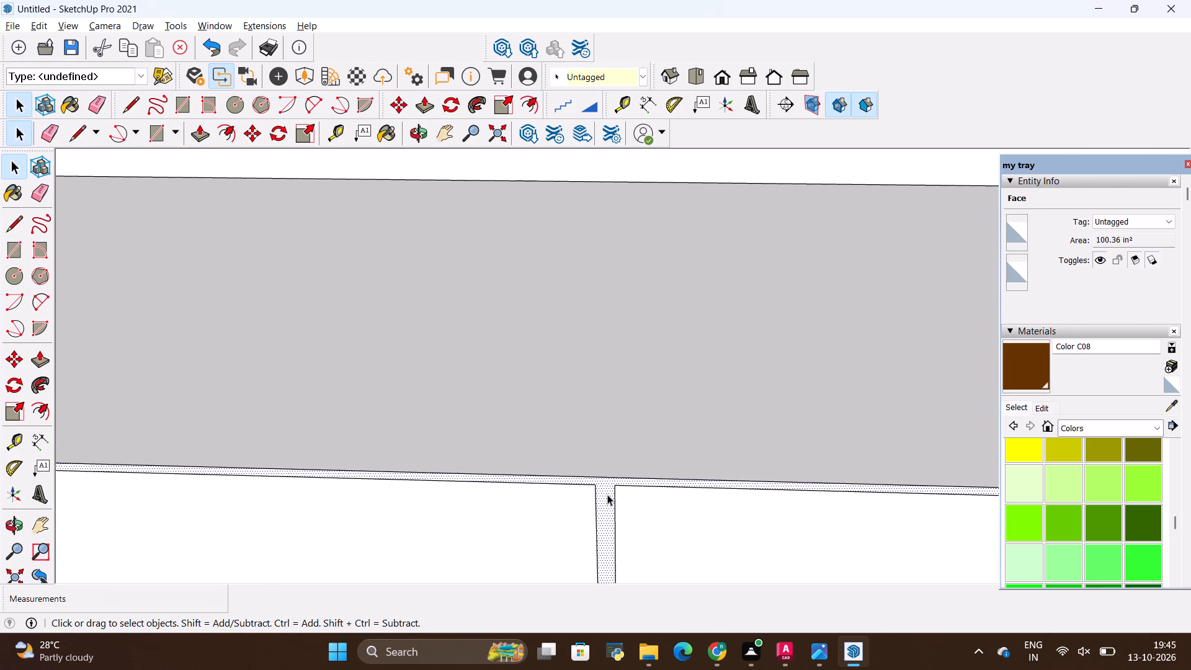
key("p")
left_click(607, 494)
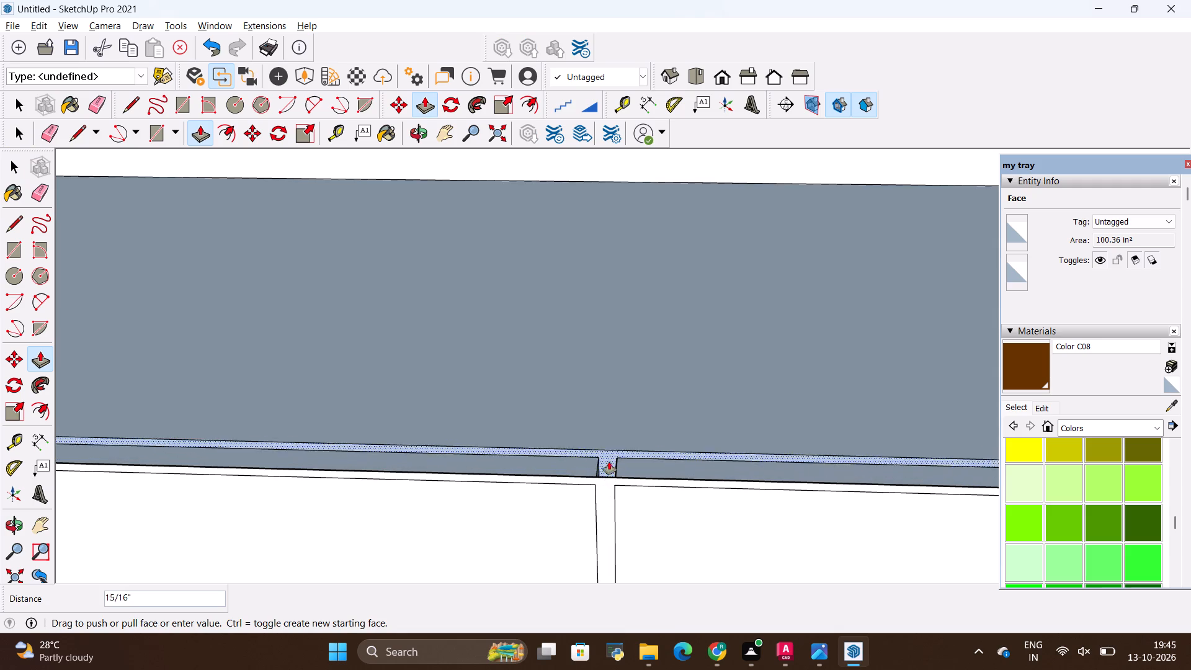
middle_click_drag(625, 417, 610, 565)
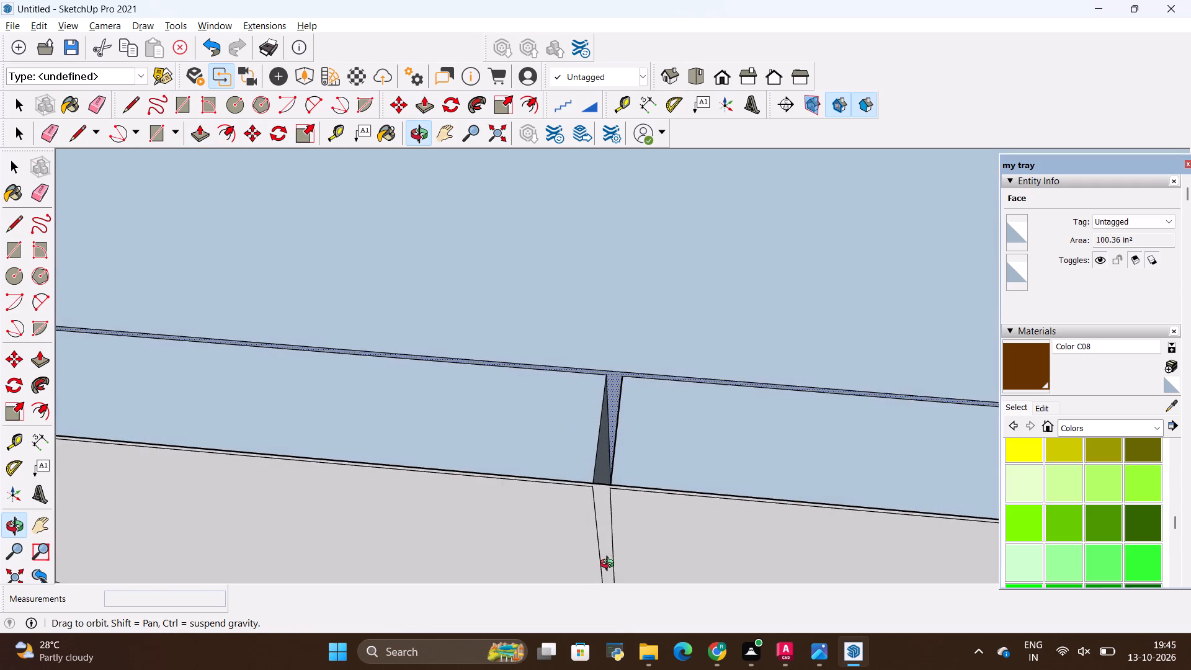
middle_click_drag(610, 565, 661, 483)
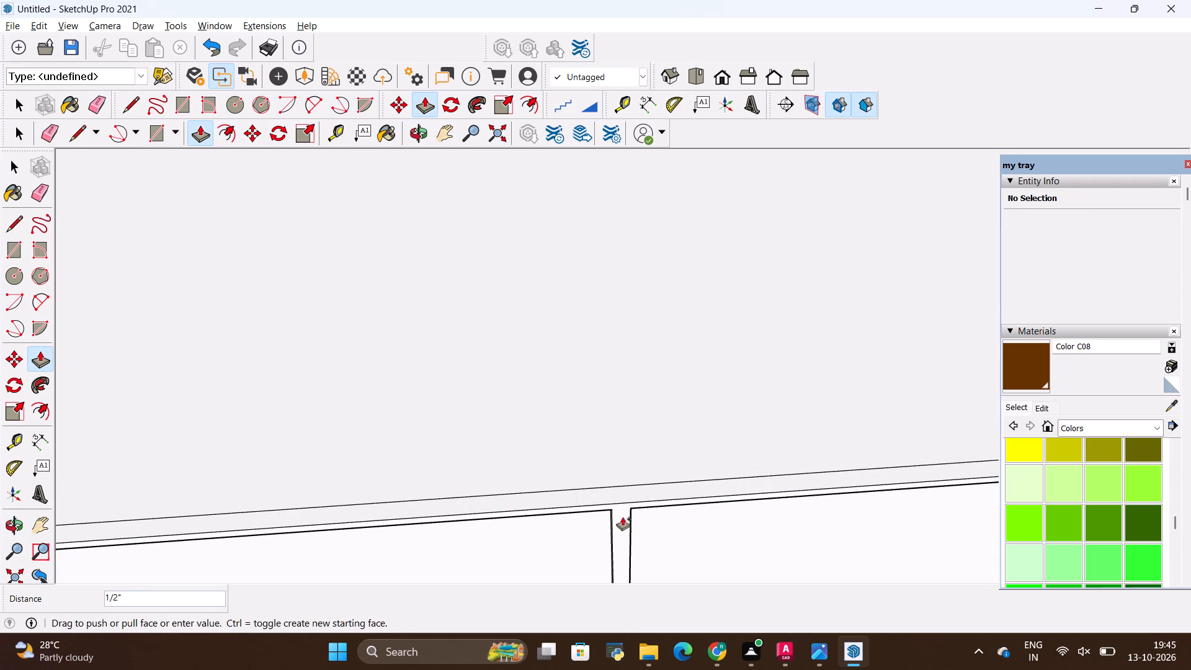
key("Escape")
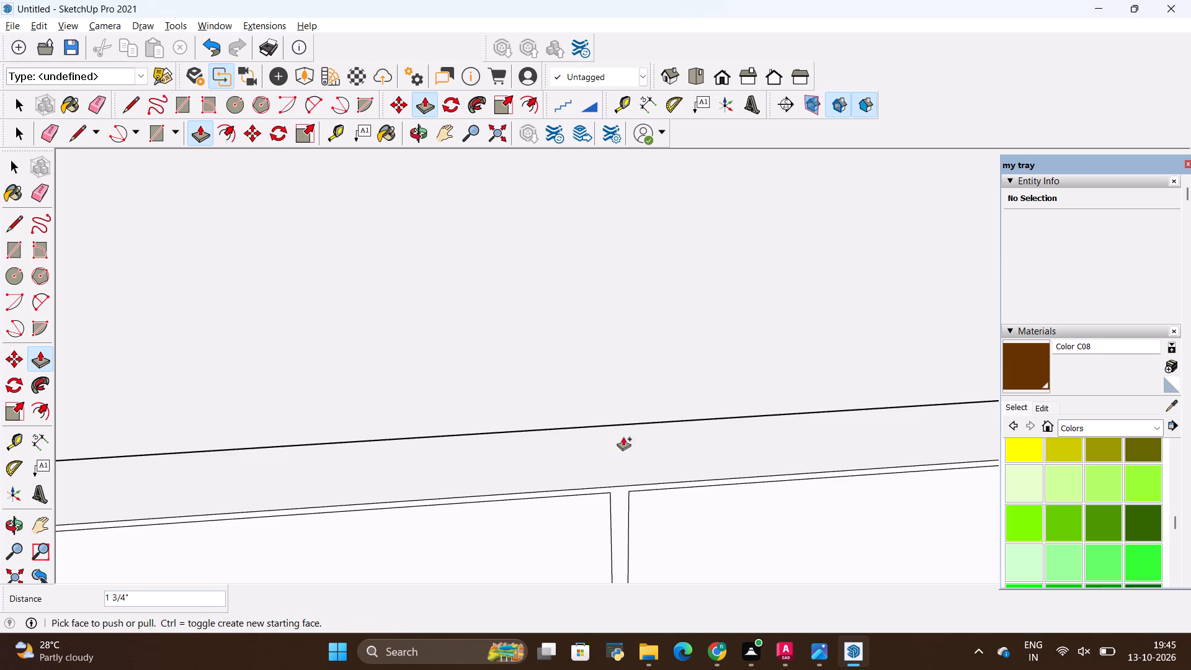
Pull the second base door panel from the inner corner outward by 0.18" with Push/Pull.
scroll(606, 436, "down", 5)
scroll(600, 528, "up", 3)
key("space")
left_click(566, 494)
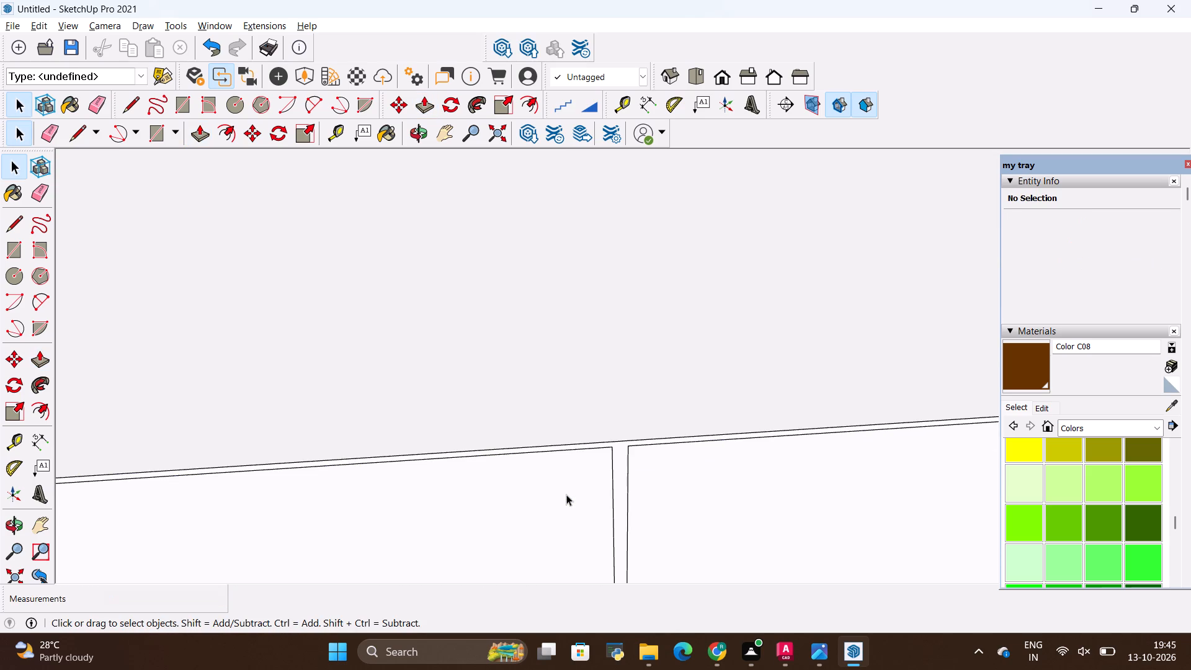
key("p")
left_click(568, 511)
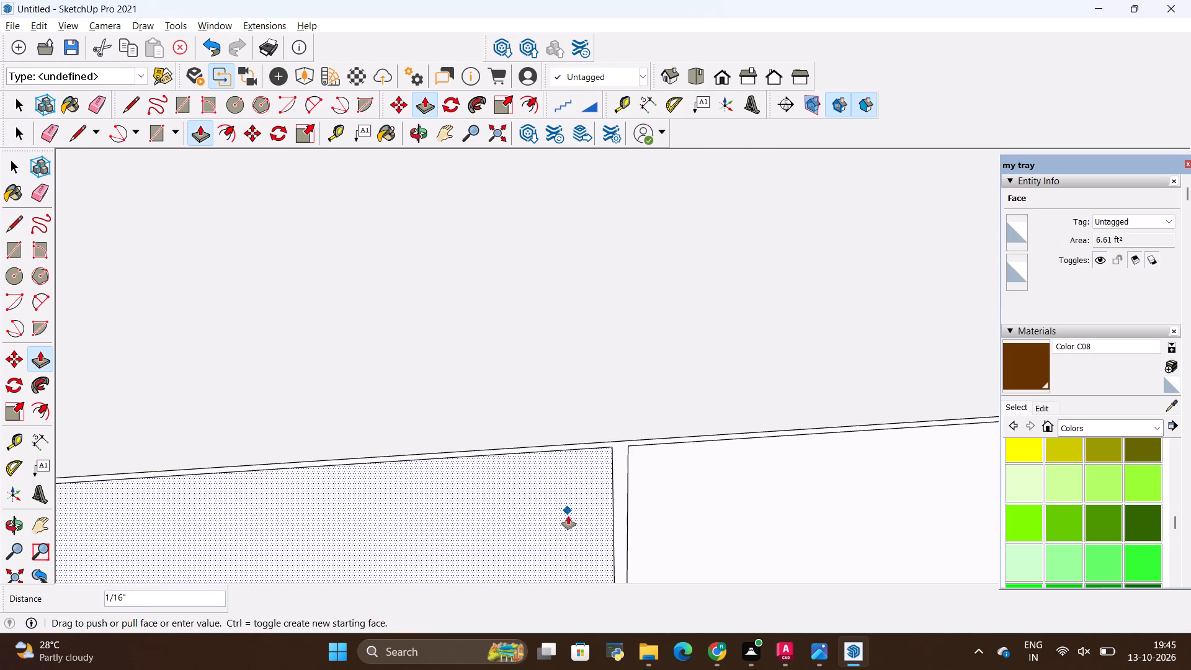
scroll(566, 503, "down", 5)
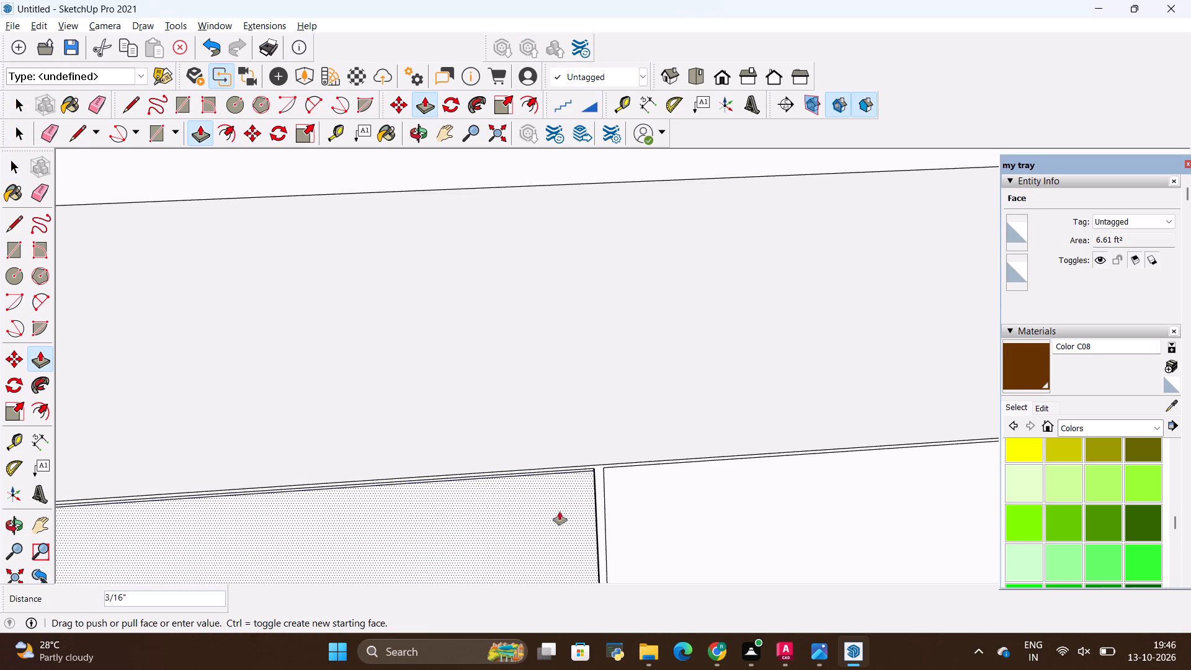
key("BackSpace")
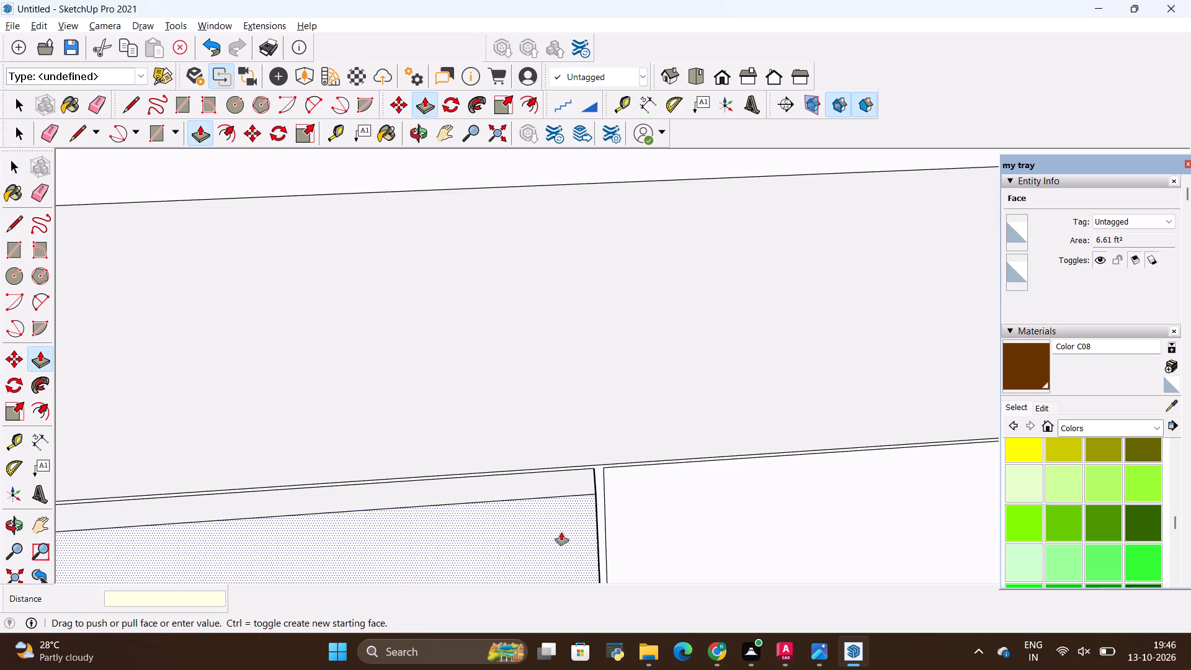
type(".18")
key("shift+quotedbl")
key("Return")
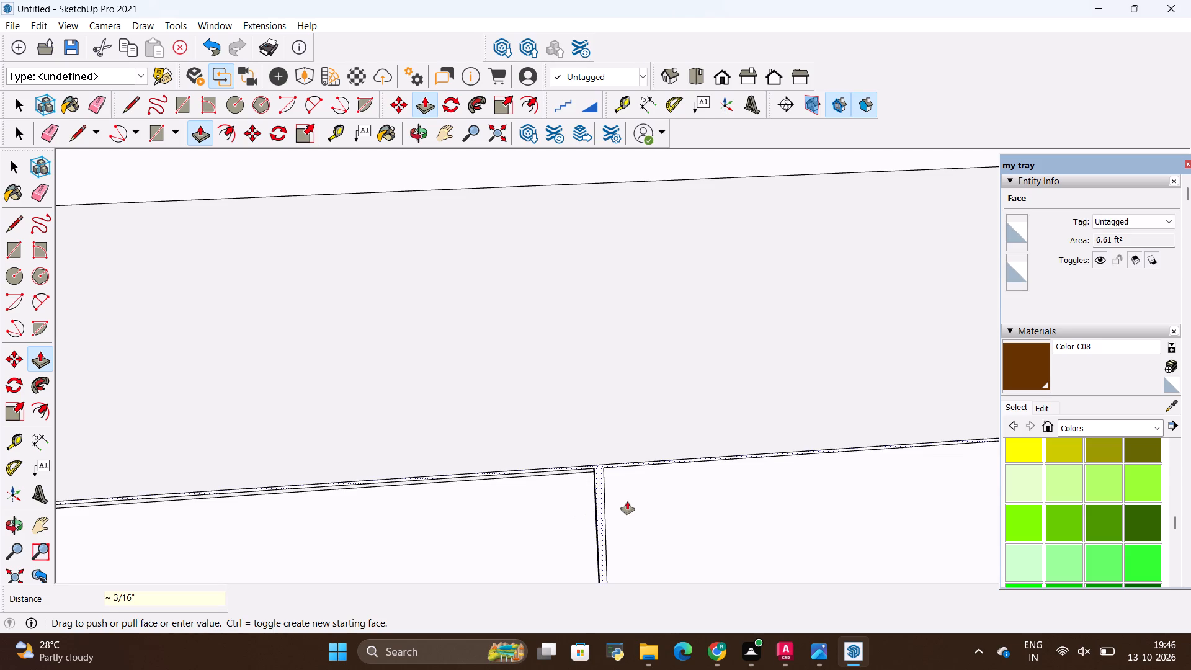
Pull out the third, fourth and first door panels from the inner corner by the same 0.18".
left_click(627, 501)
left_click(566, 500)
scroll(418, 373, "down", 12)
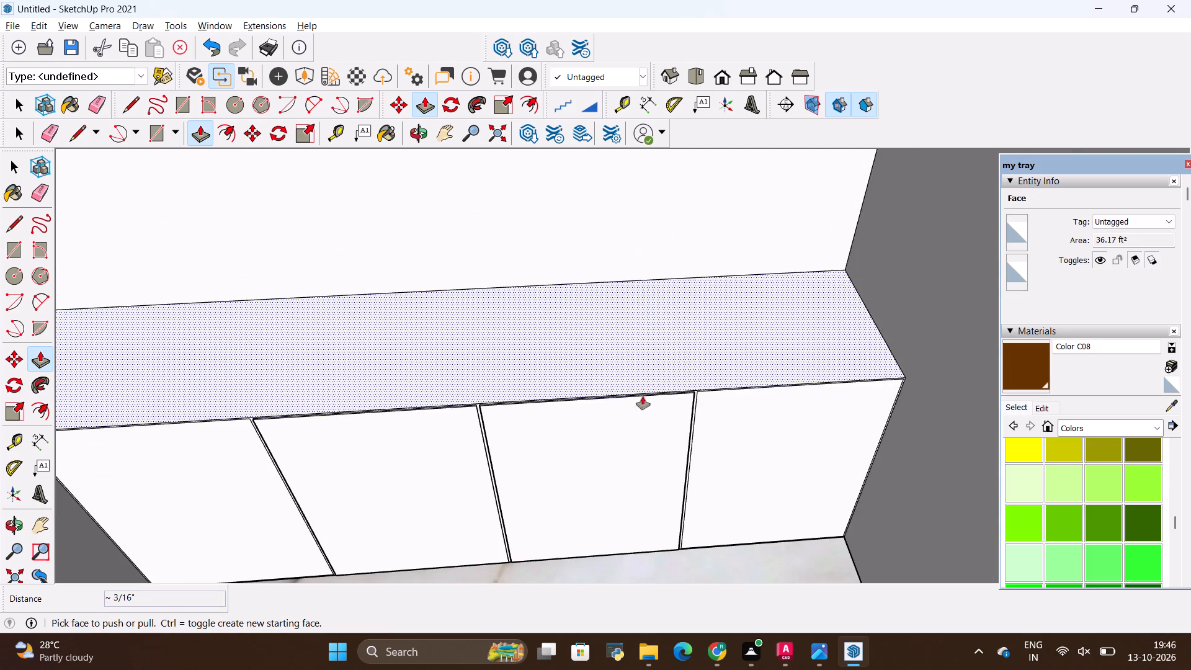
left_click(712, 426)
left_click(671, 426)
left_click(245, 480)
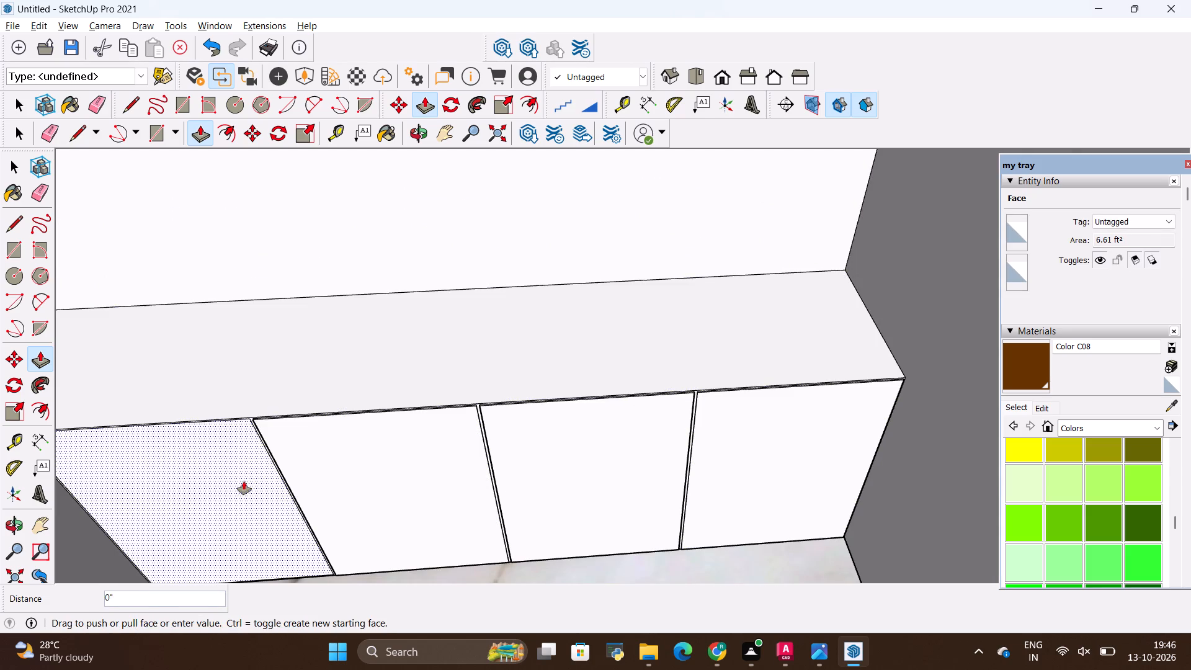
left_click(357, 474)
key("space")
left_click(380, 380)
Erase the vertical guide crossing the backsplash nearer the inner corner of the kitchen.
scroll(417, 442, "up", 3)
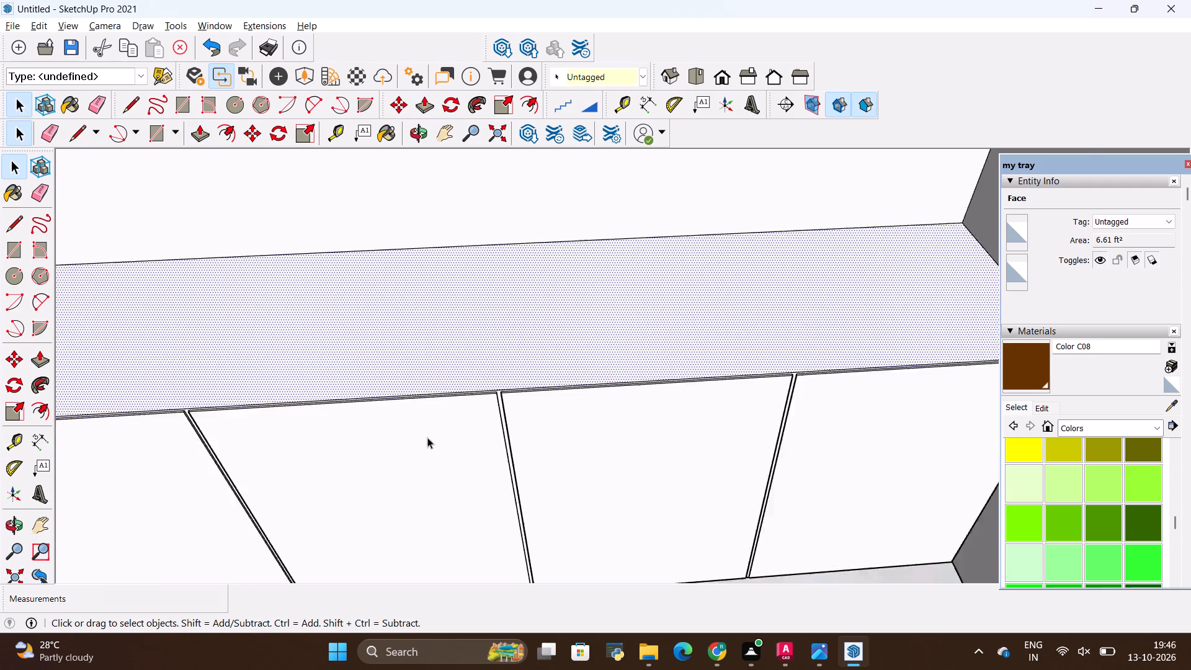
scroll(427, 437, "up", 12)
scroll(511, 349, "down", 14)
scroll(697, 523, "down", 4)
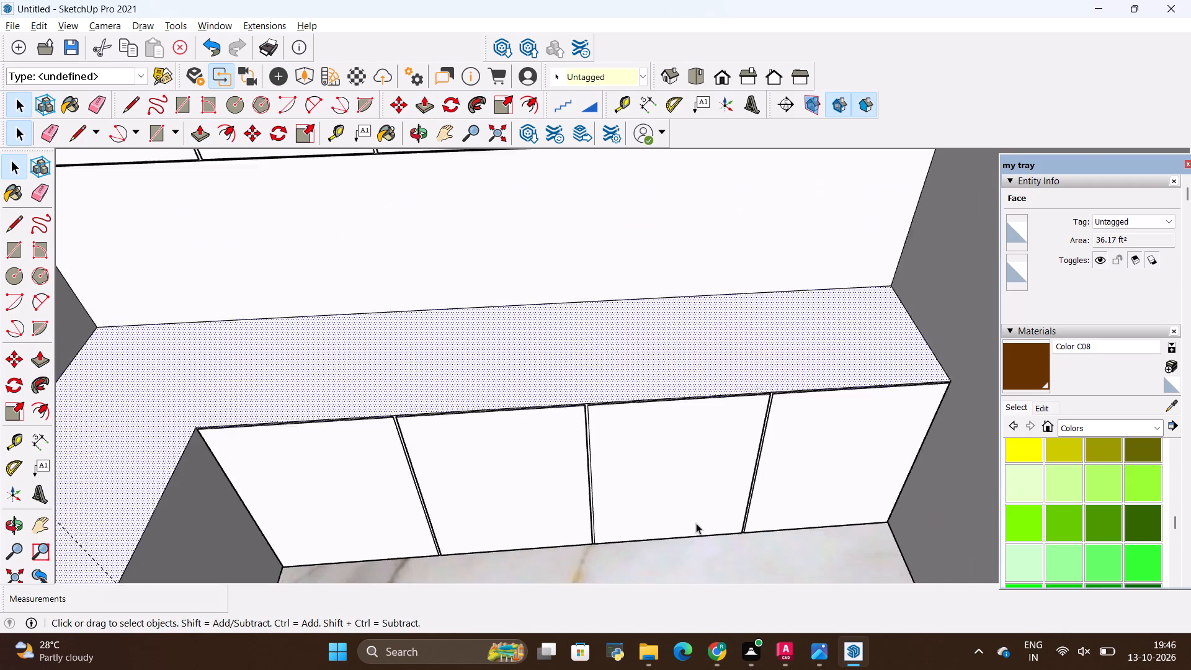
scroll(696, 523, "down", 16)
scroll(700, 473, "down", 5)
middle_click_drag(761, 491, 469, 455)
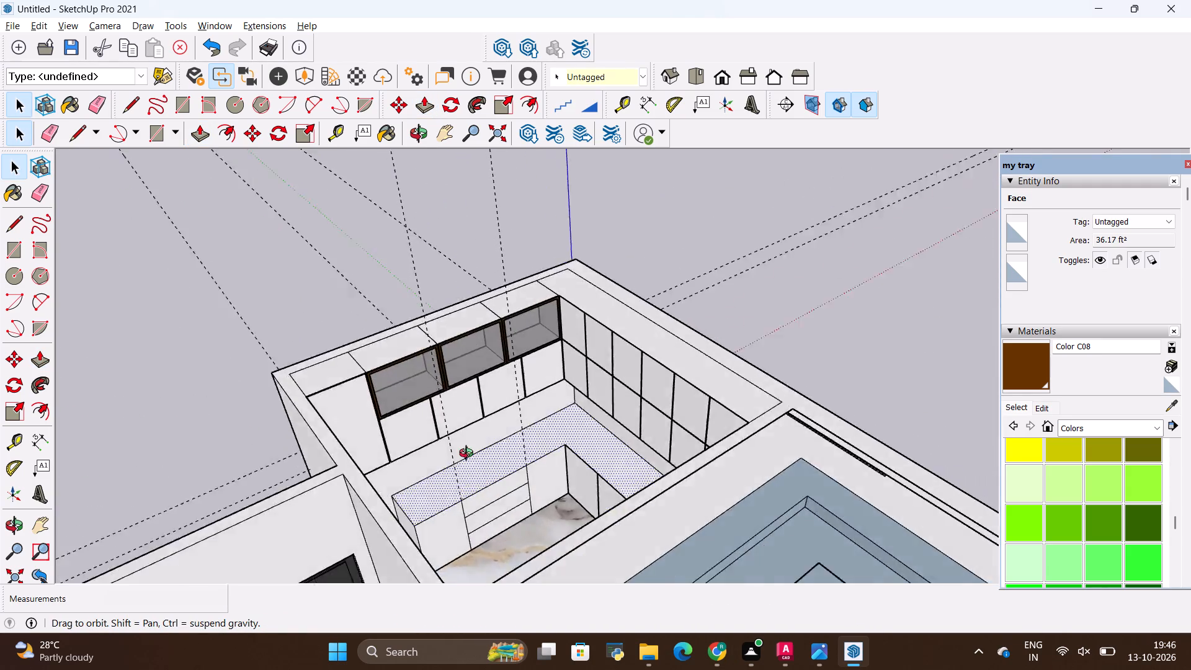
middle_click_drag(469, 455, 475, 435)
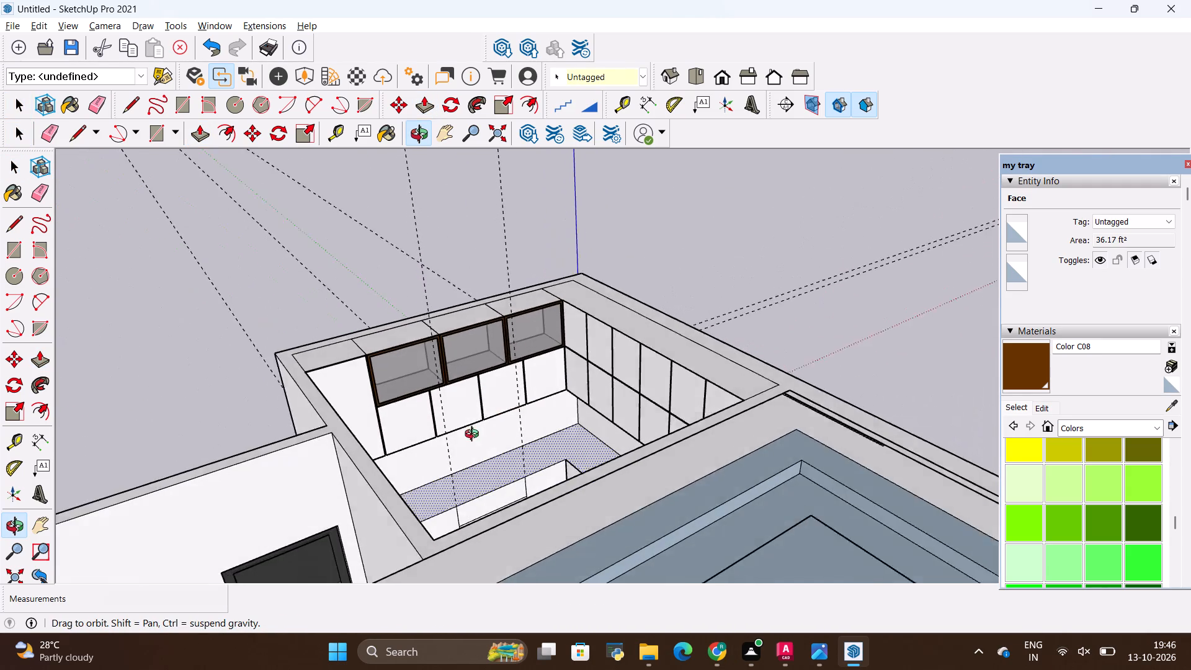
middle_click_drag(475, 435, 473, 435)
scroll(473, 435, "up", 8)
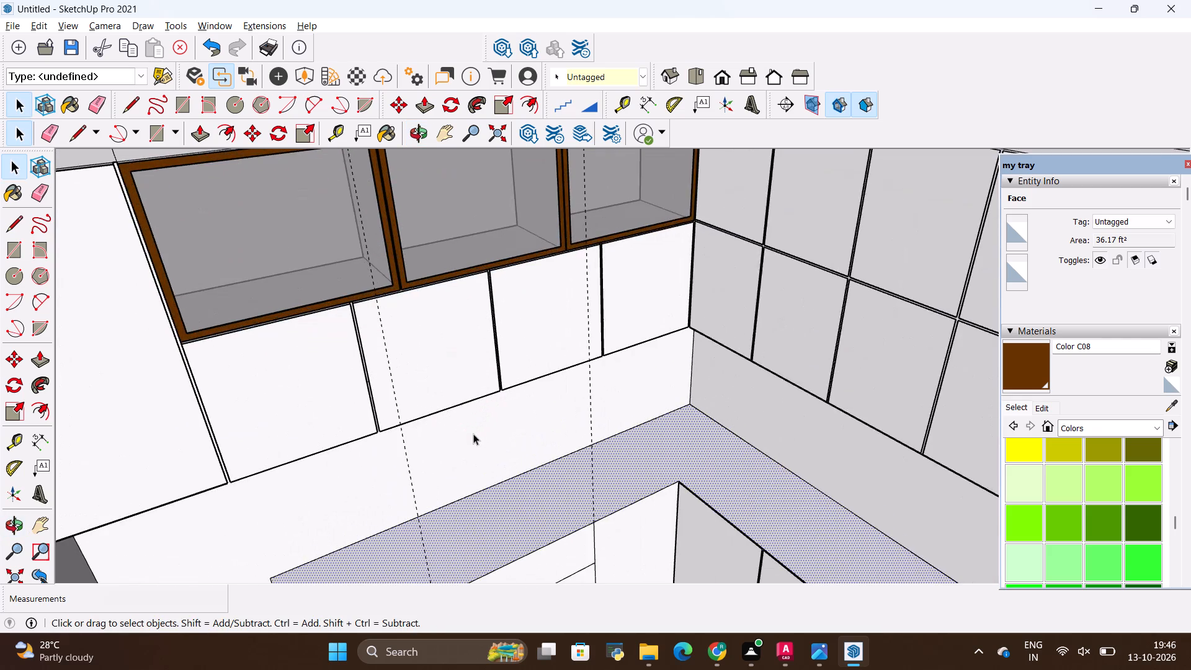
scroll(473, 432, "down", 5)
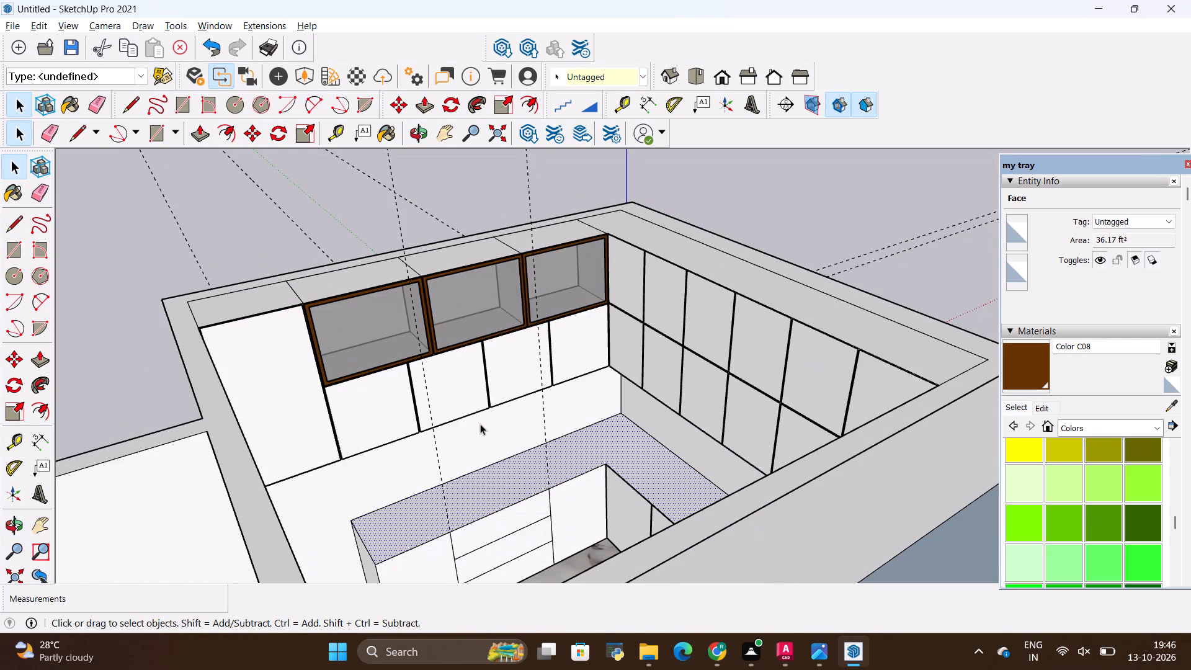
key("e")
left_click_drag(476, 462, 418, 470)
left_click_drag(566, 419, 524, 424)
key("space")
left_click(542, 424)
left_click(544, 422)
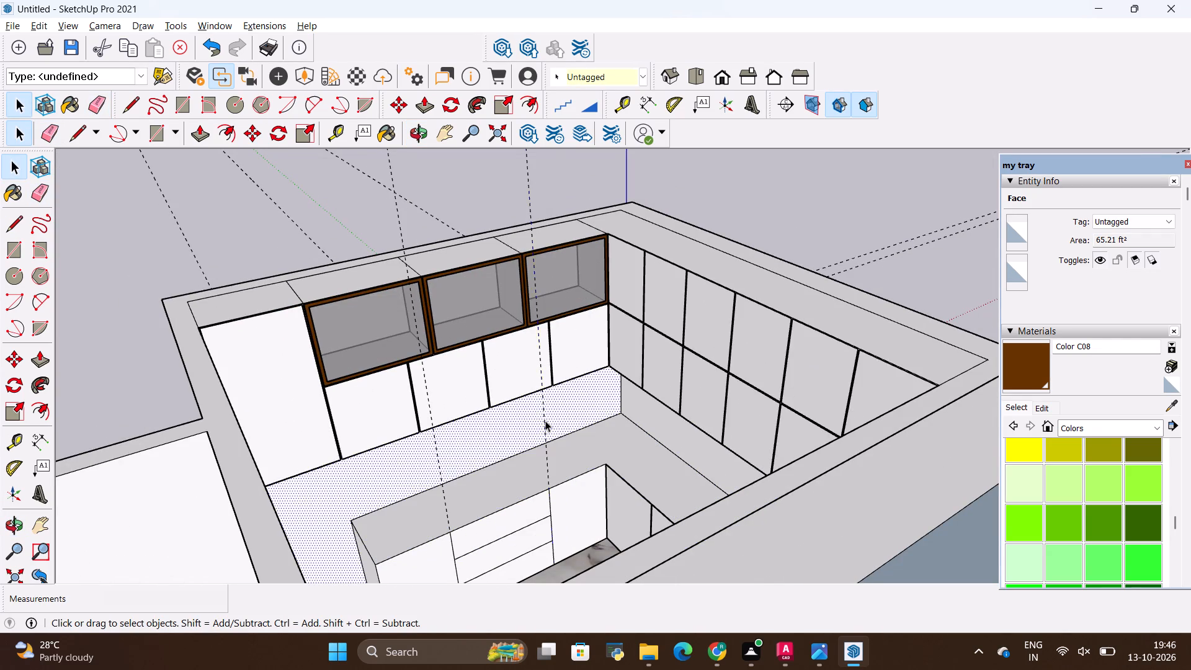
key("e")
left_click_drag(559, 411, 530, 426)
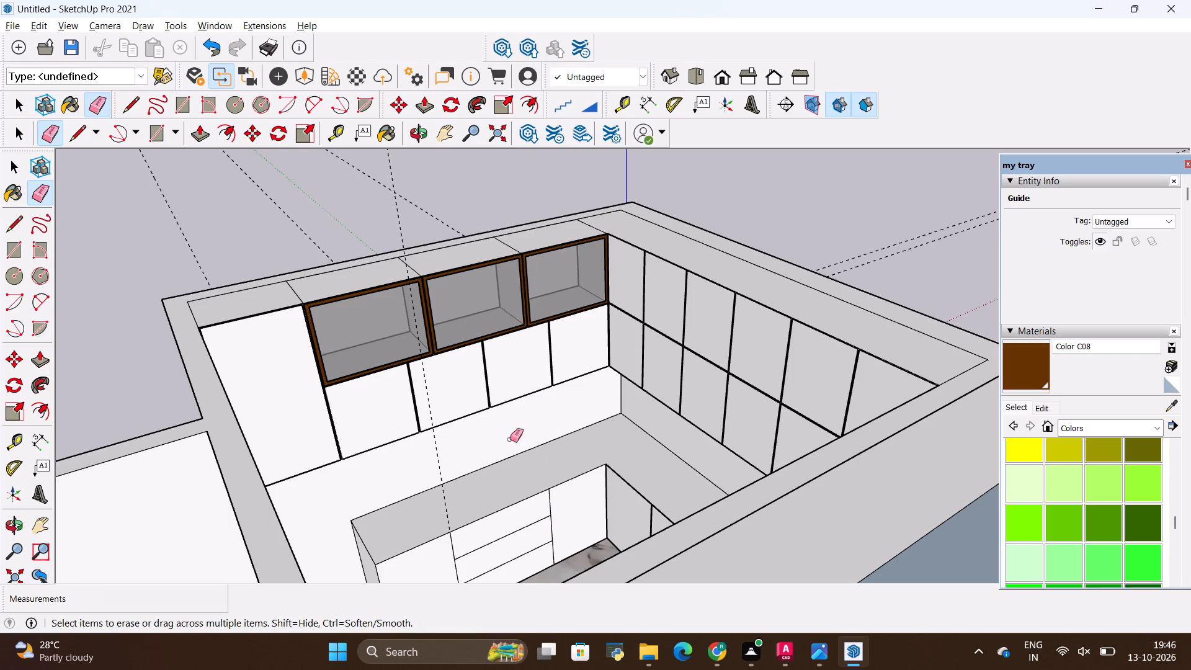
Erase the remaining vertical guide crossing the backsplash beside the base drawers.
key("space")
left_click(441, 461)
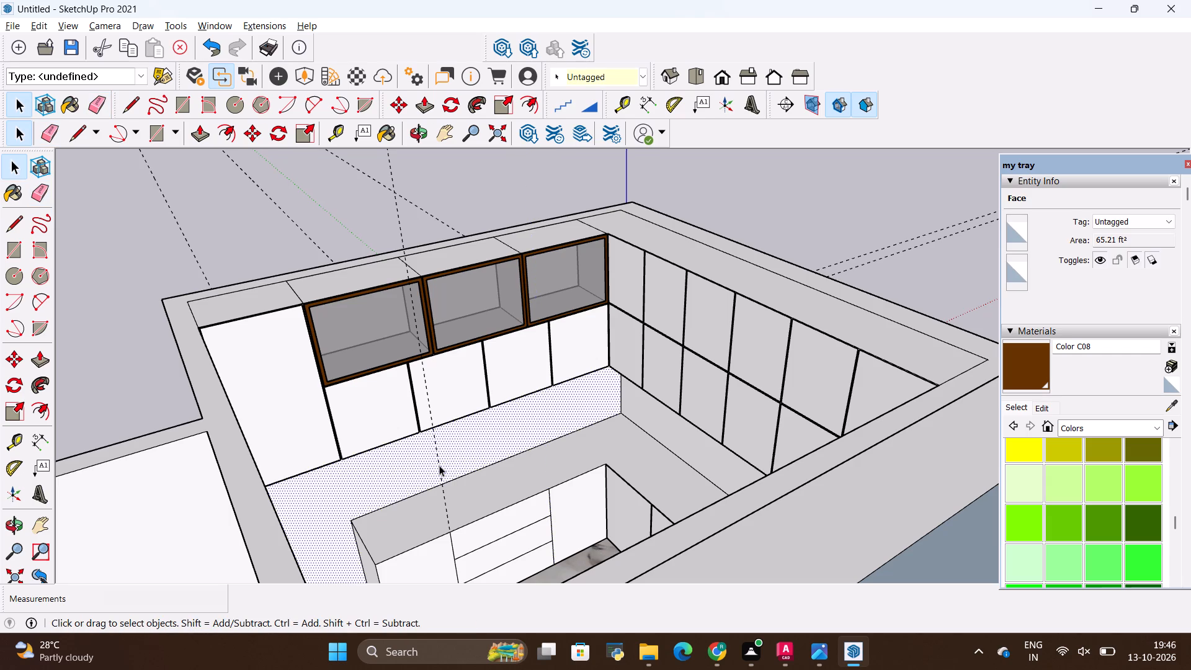
left_click(439, 466)
key("e")
left_click_drag(449, 458, 430, 470)
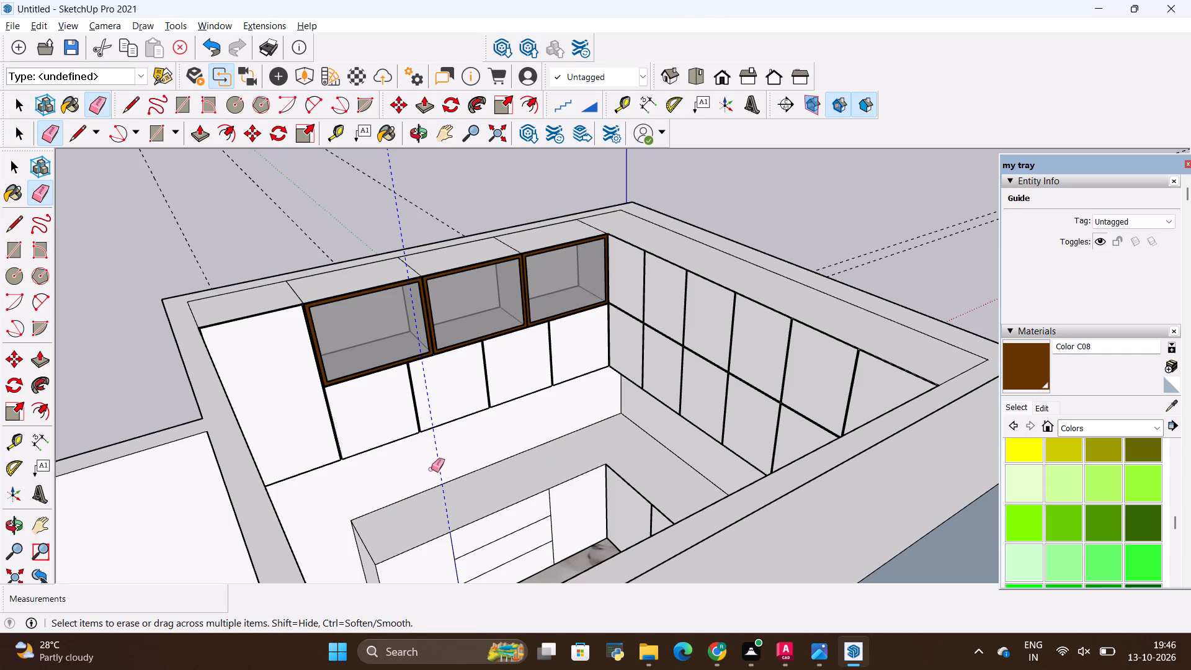
key("space")
left_click(464, 452)
Erase the three guides running outside the kitchen behind the glass-fronted wall cabinets, alongside the green axis.
scroll(483, 463, "down", 5)
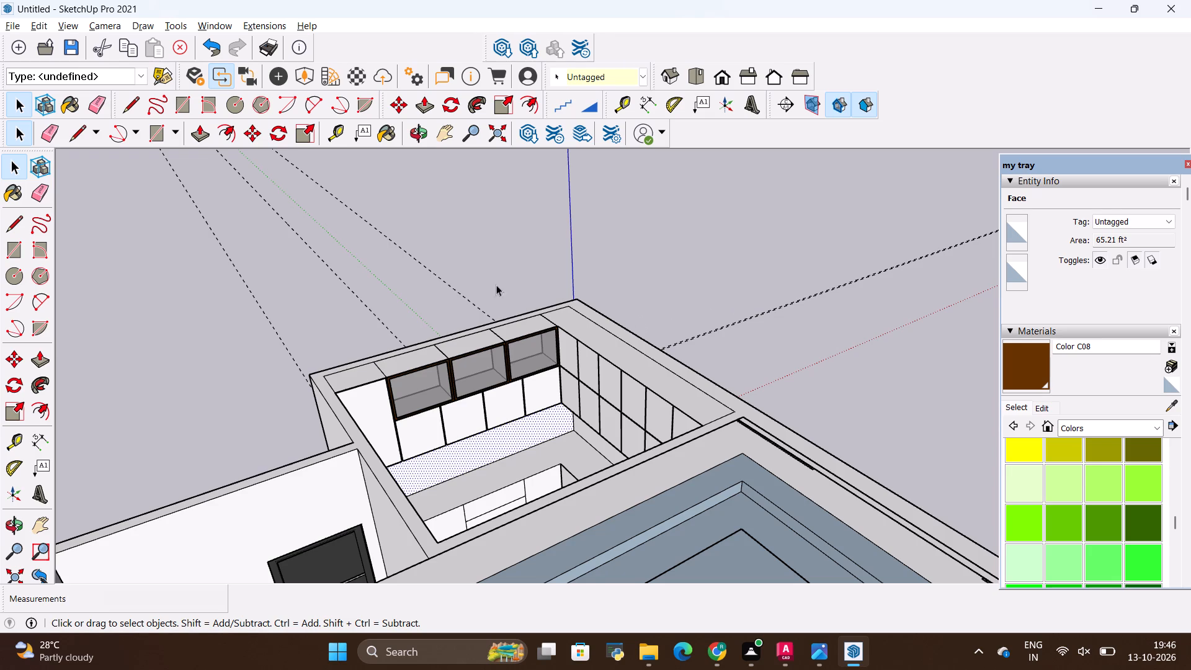
scroll(450, 259, "up", 4)
left_click_drag(464, 260, 439, 326)
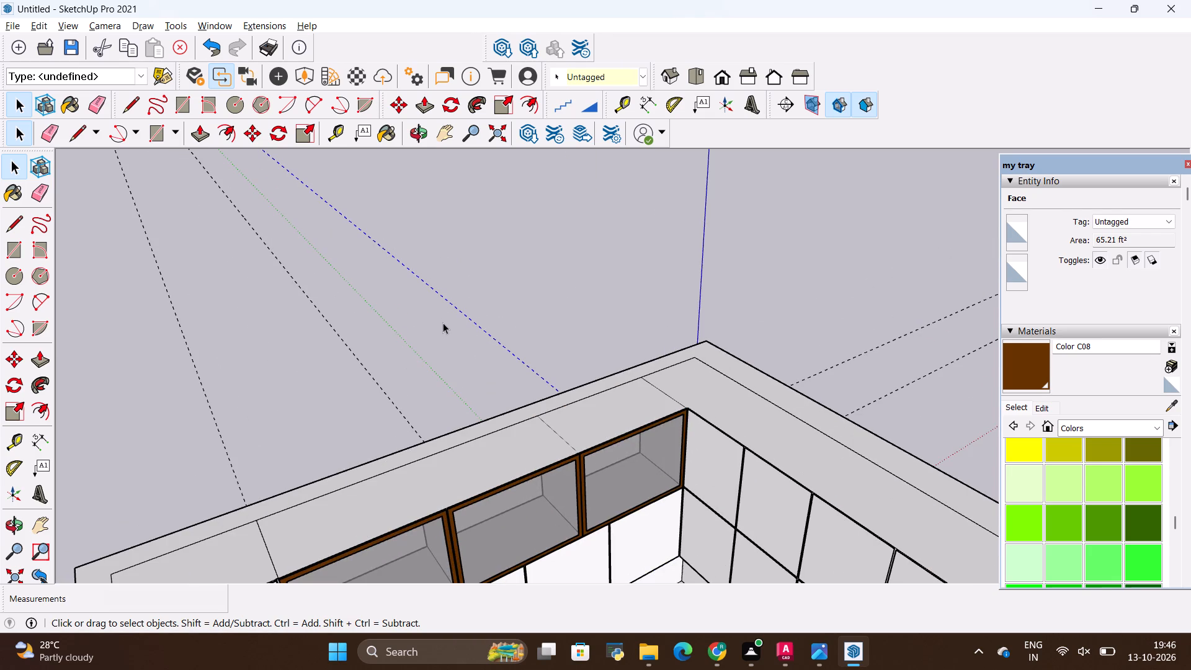
key("e")
left_click_drag(465, 297, 457, 342)
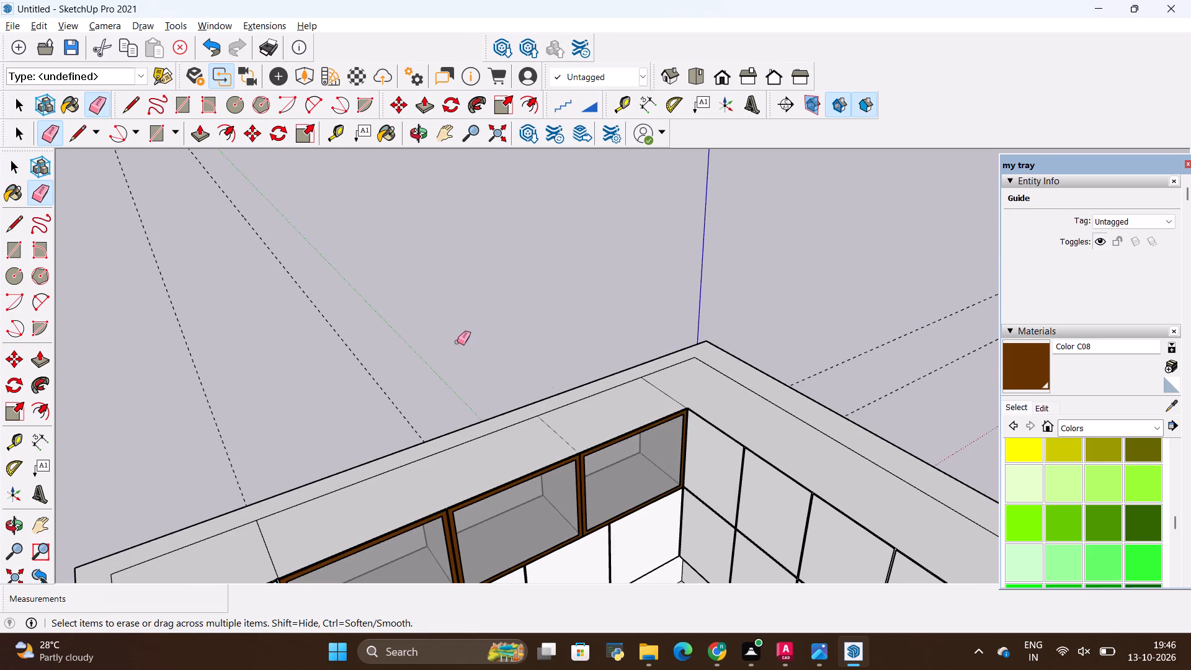
left_click_drag(375, 326, 334, 384)
left_click_drag(277, 367, 175, 424)
key("space")
left_click(462, 313)
Erase the two guides extending outside the kitchen wall alongside the red axis.
scroll(488, 298, "down", 11)
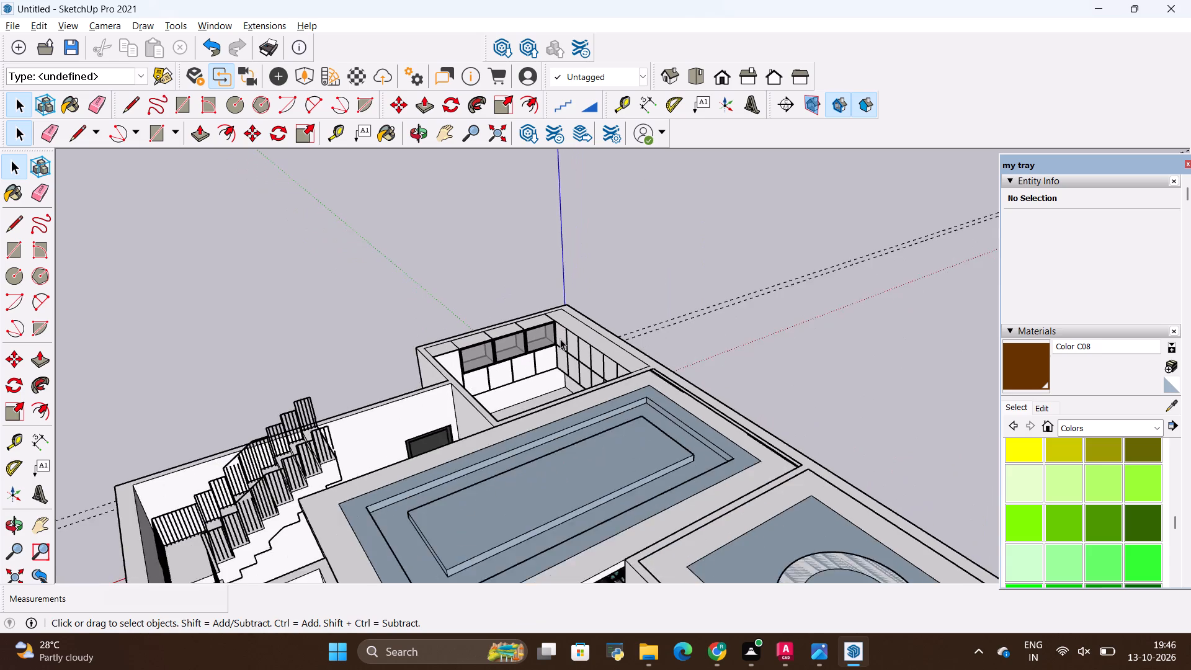
scroll(568, 346, "up", 9)
left_click_drag(795, 326, 808, 333)
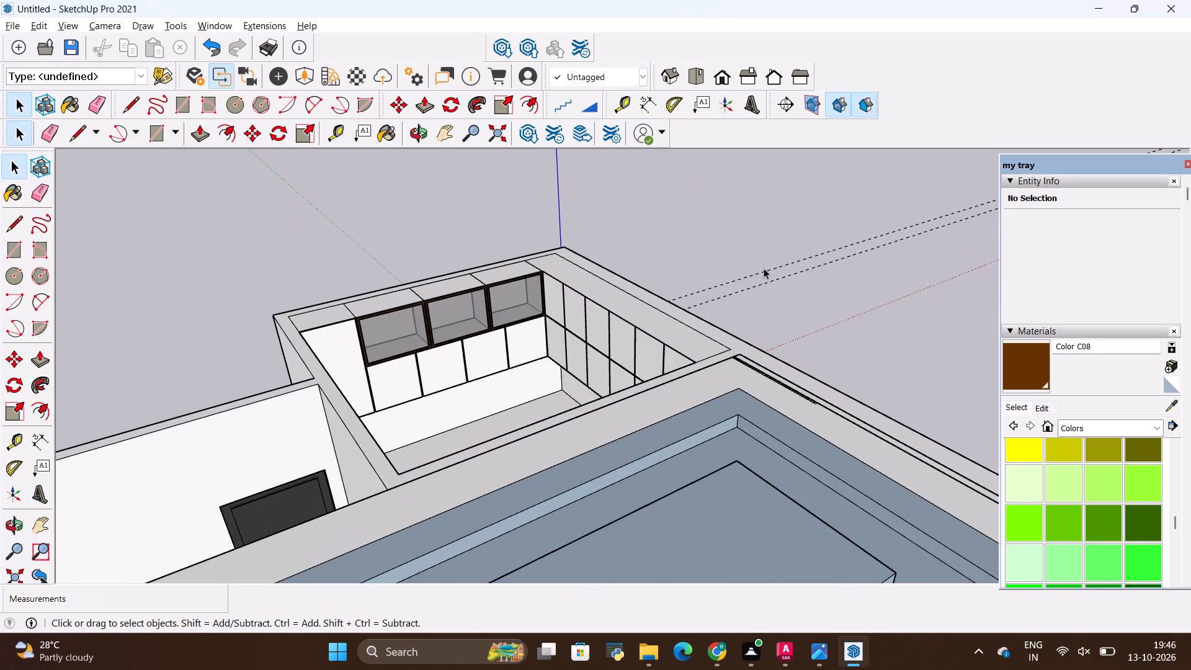
key("e")
left_click_drag(762, 247, 782, 301)
left_click_drag(774, 265, 792, 303)
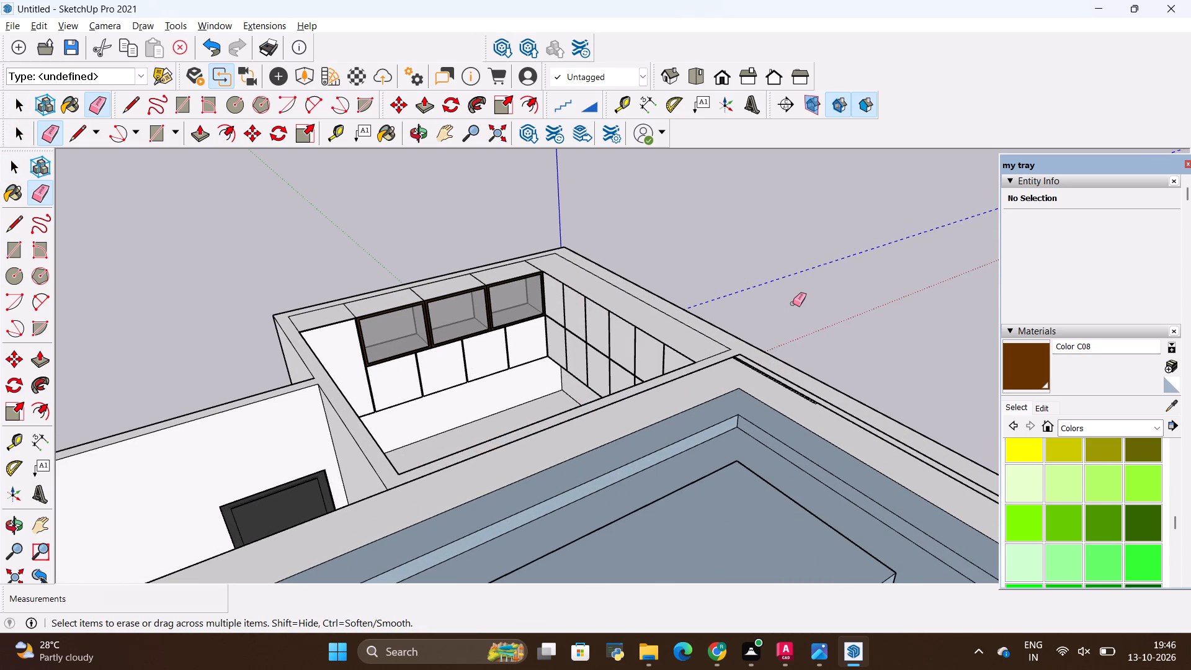
left_click_drag(803, 306, 830, 341)
left_click(816, 316)
key("space")
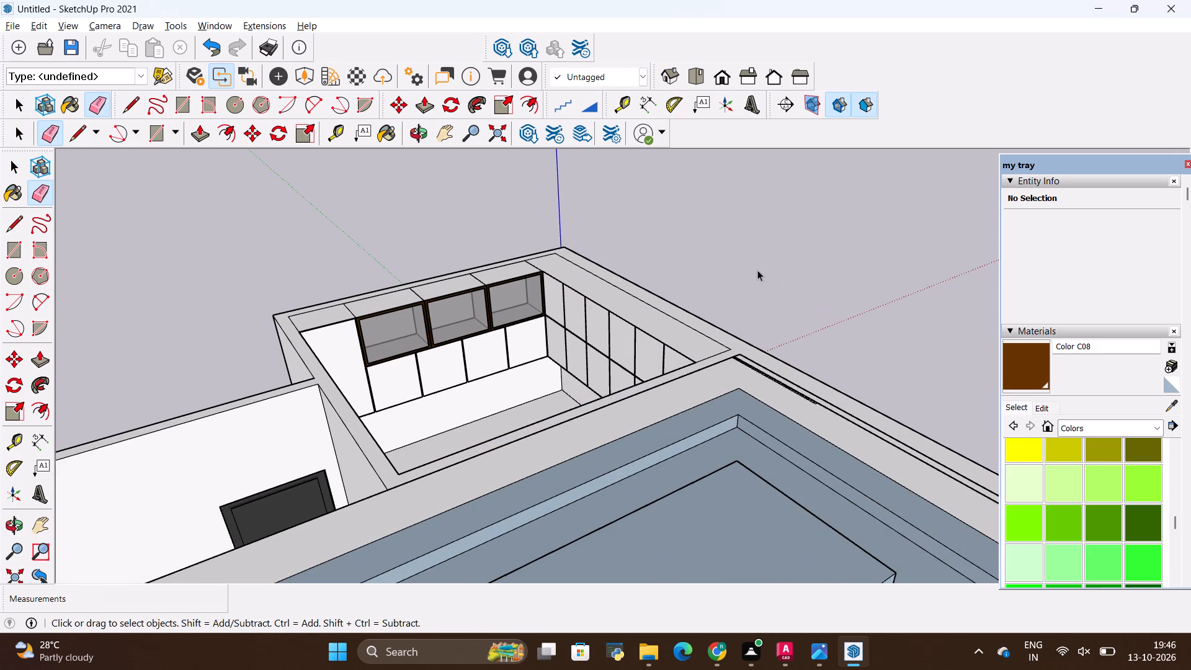
left_click(756, 269)
Create a material textured with the plain grey-beige image c646ba2e62702eb4590c00cc13a79f61 from the all materials folder.
scroll(754, 269, "down", 4)
scroll(607, 329, "up", 8)
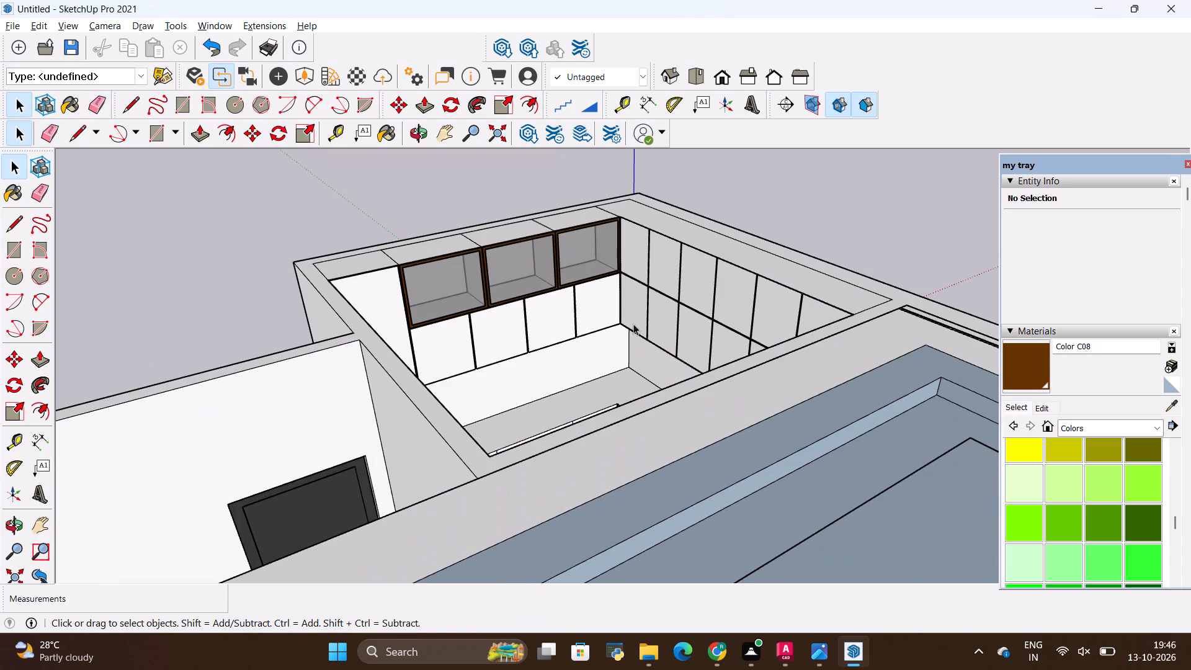
scroll(638, 315, "up", 8)
scroll(659, 318, "down", 5)
middle_click_drag(659, 317, 659, 321)
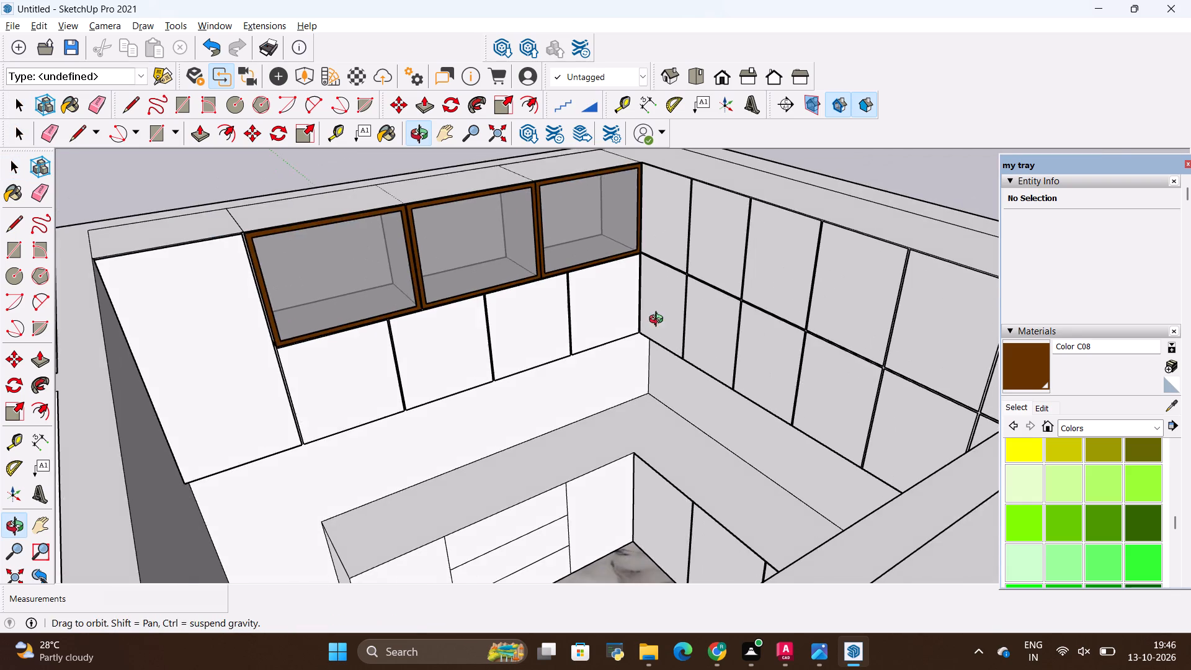
middle_click_drag(659, 321, 669, 365)
scroll(677, 357, "down", 5)
middle_click_drag(697, 375, 726, 413)
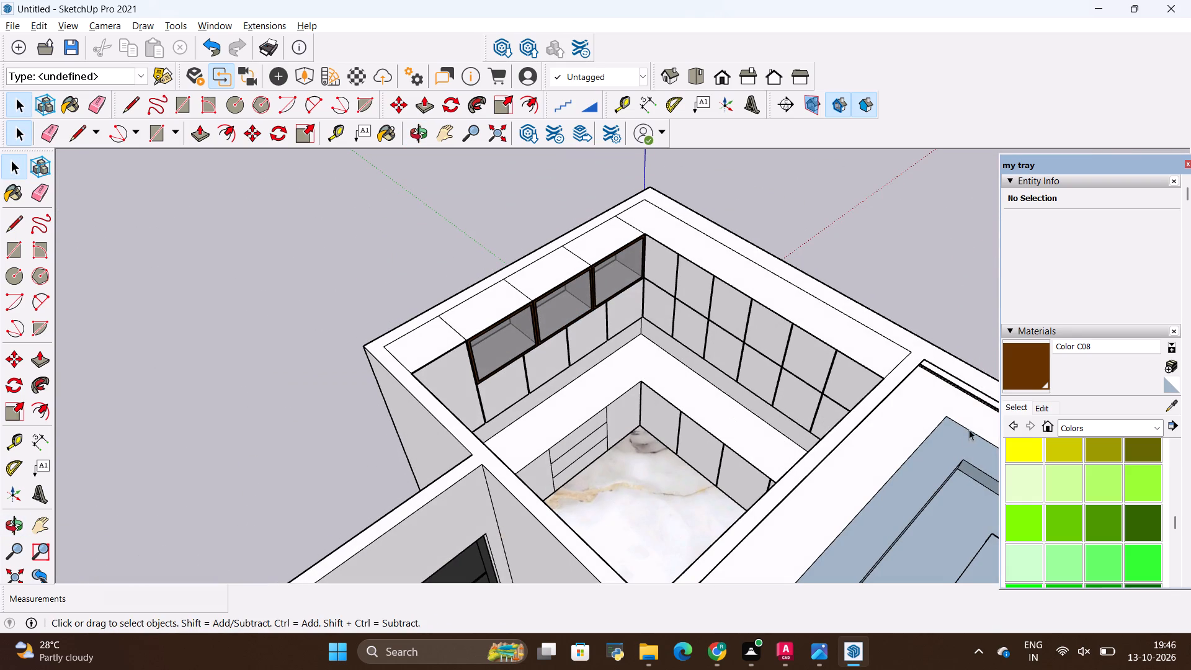
left_click(1172, 365)
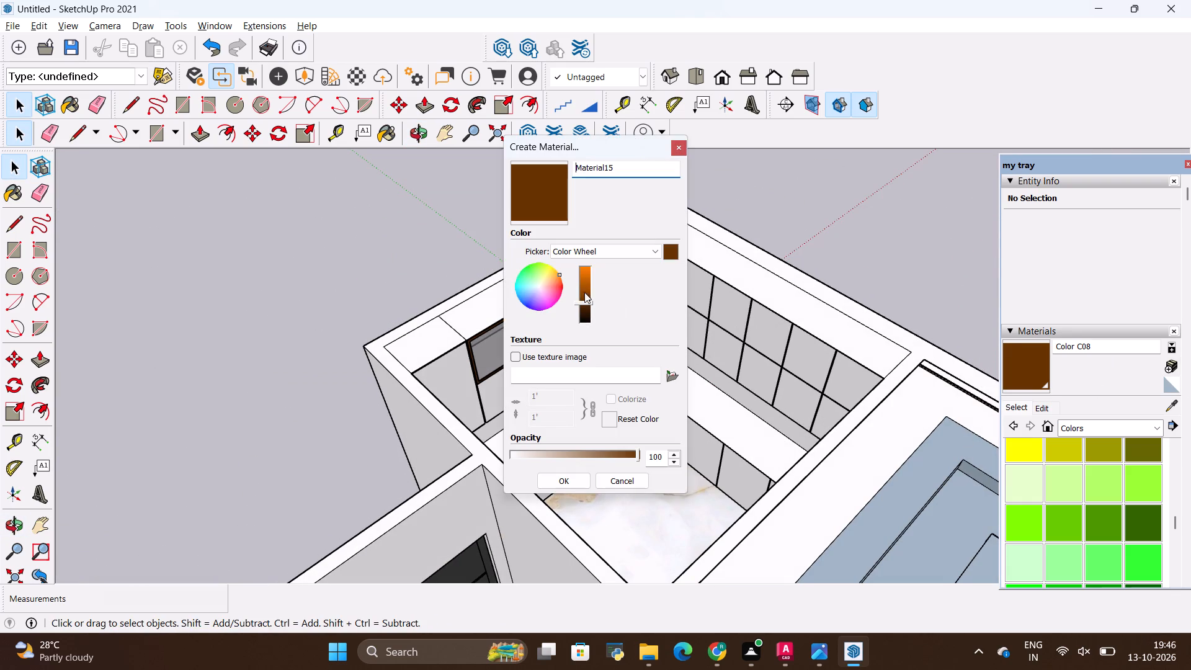
left_click(667, 372)
scroll(618, 367, "down", 4)
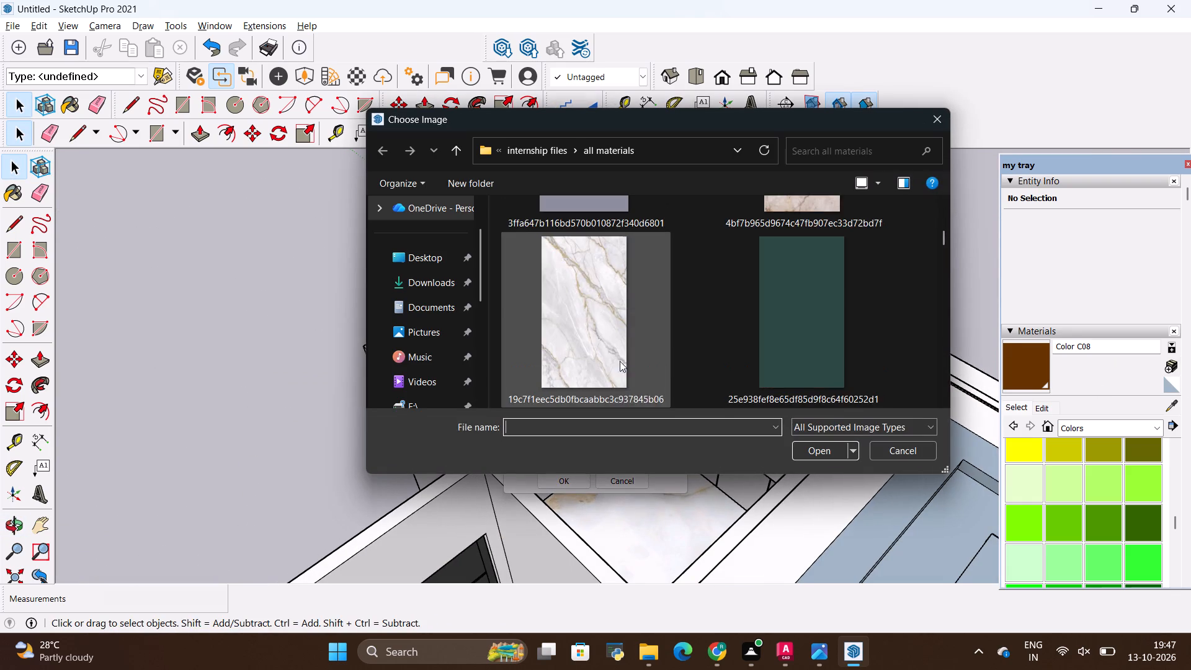
scroll(651, 351, "down", 3)
scroll(735, 315, "down", 3)
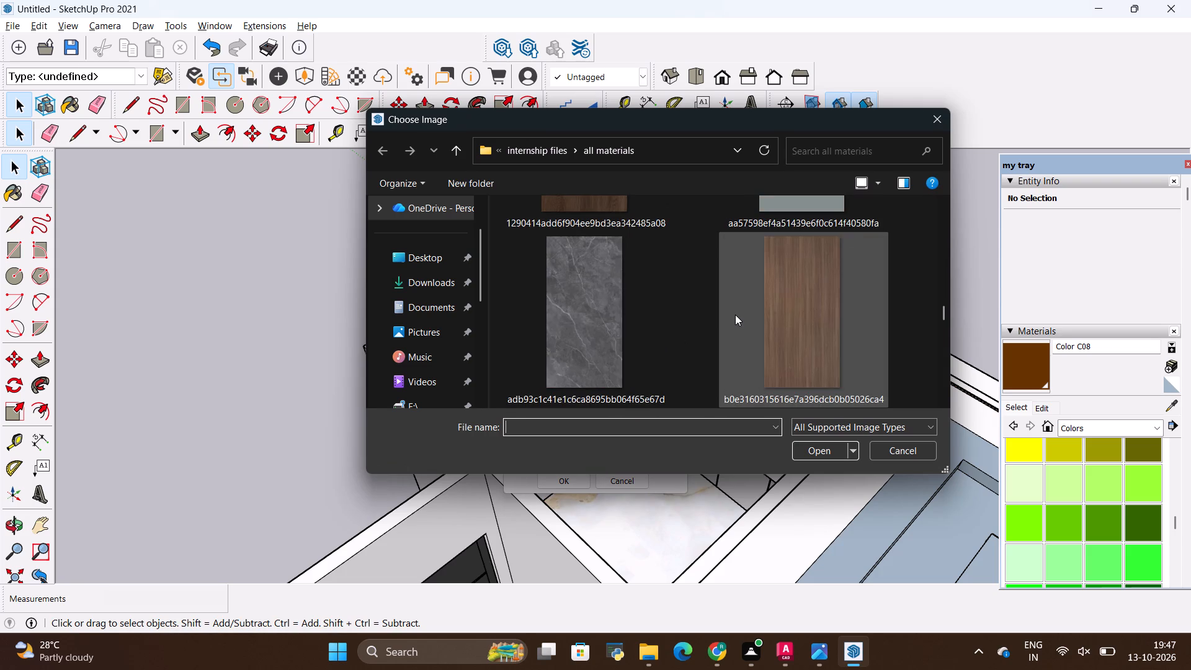
scroll(735, 315, "down", 2)
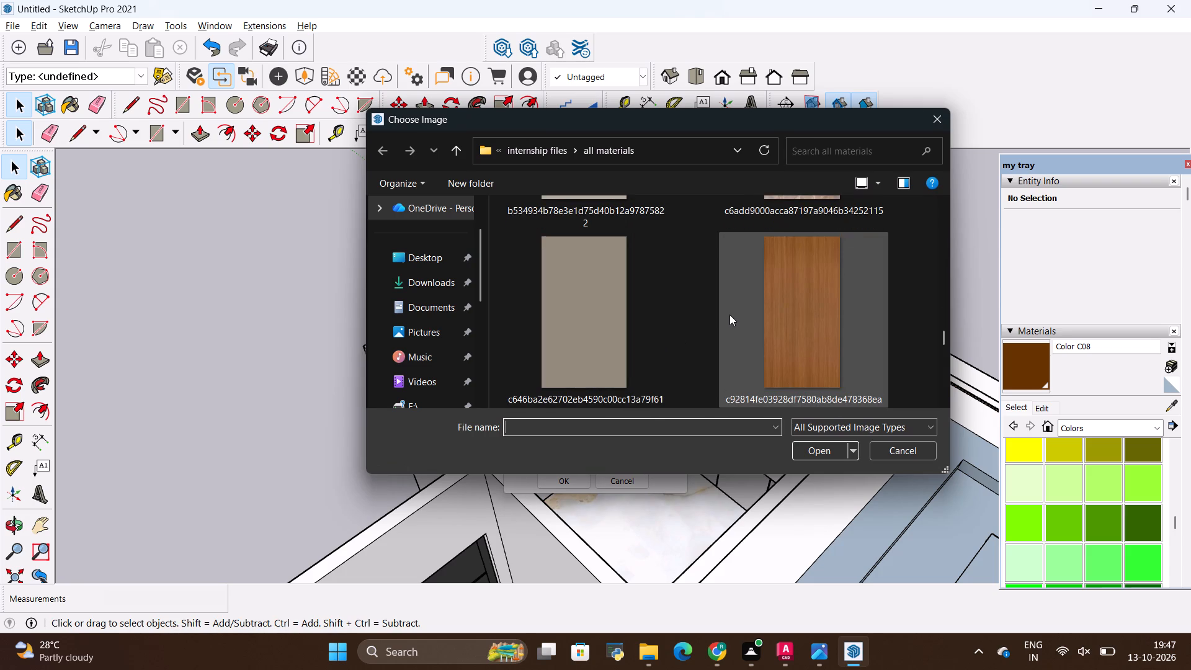
left_click(574, 324)
left_click(800, 450)
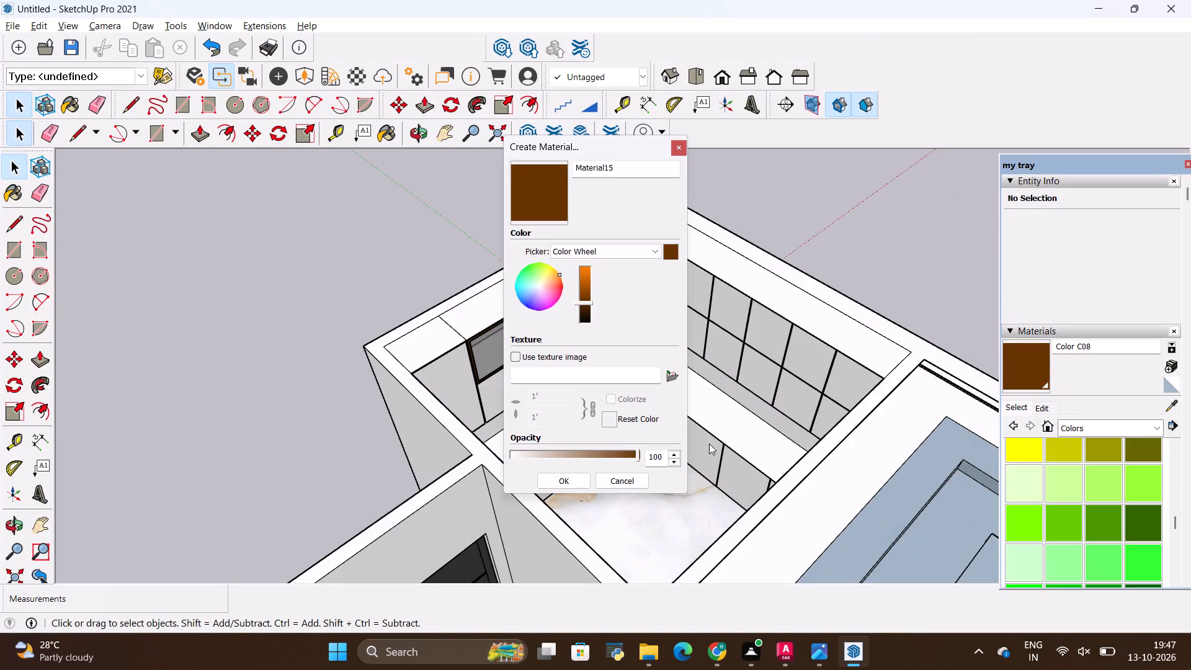
left_click(558, 485)
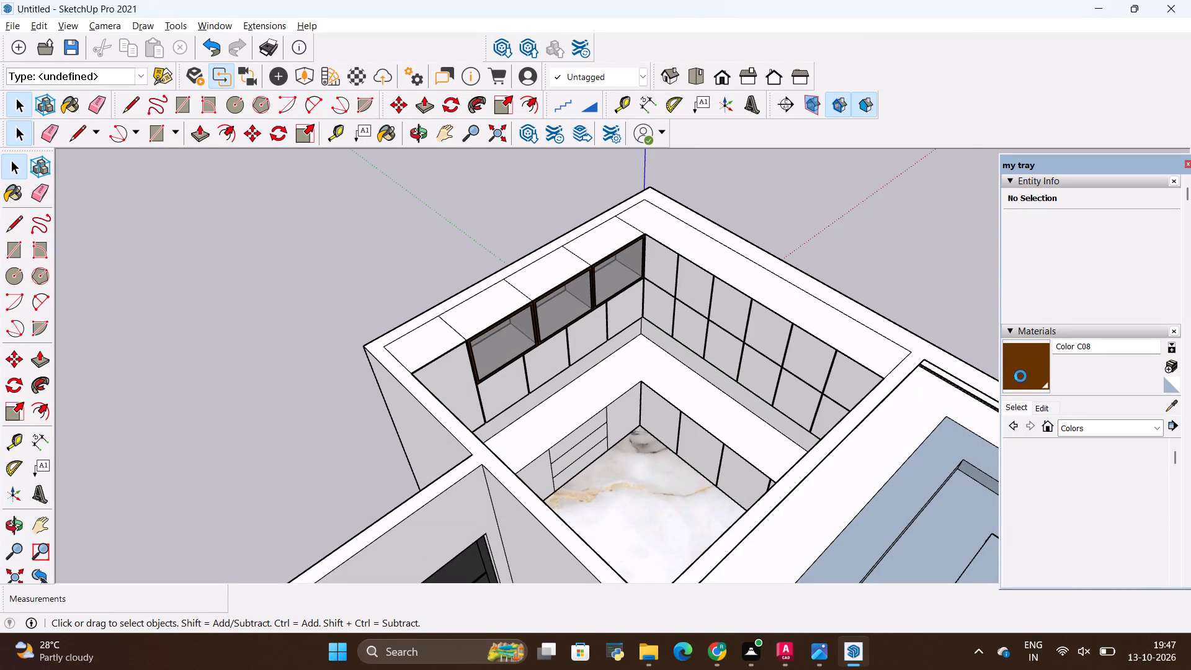
Paint the six upper-row doors of the two-row wall cabinets with the grey-beige textured material.
left_click(1022, 374)
scroll(704, 335, "up", 3)
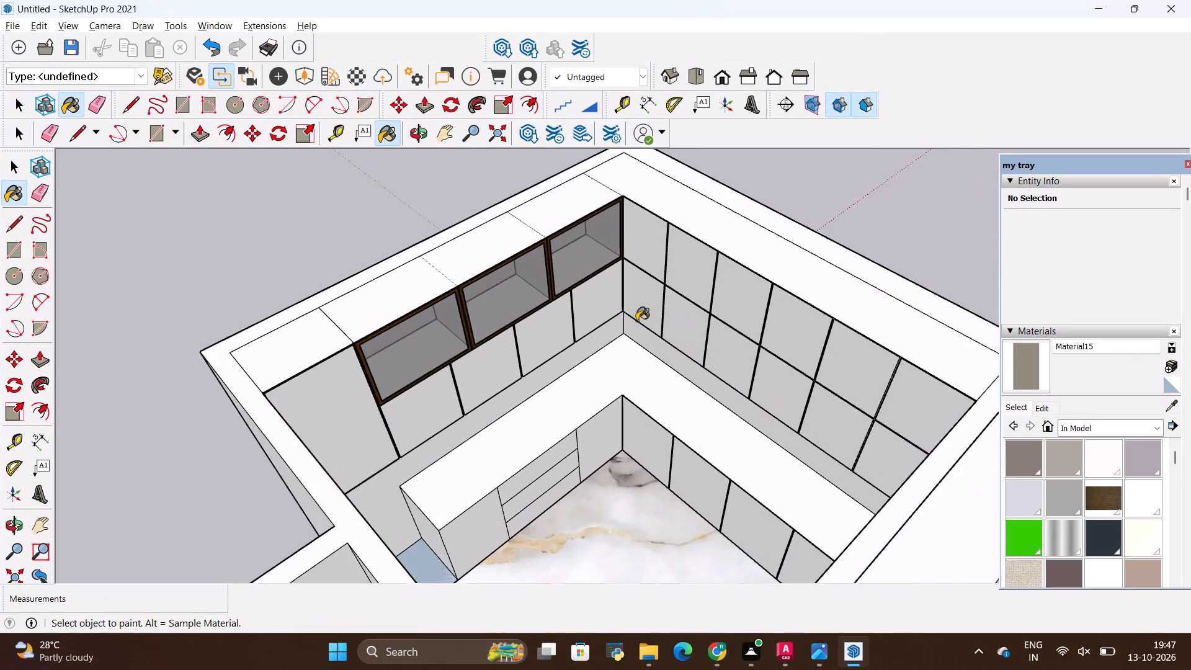
scroll(636, 321, "up", 3)
left_click(649, 233)
left_click(724, 244)
left_click(797, 302)
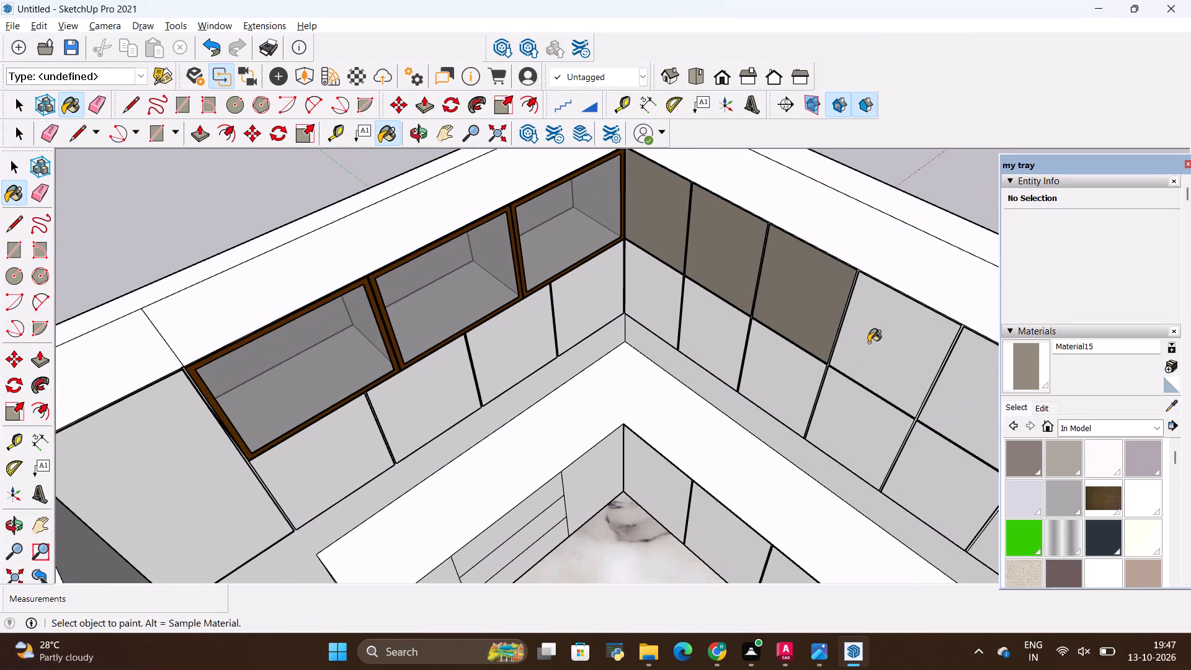
left_click(868, 342)
scroll(755, 375, "down", 4)
left_click(898, 410)
left_click(950, 430)
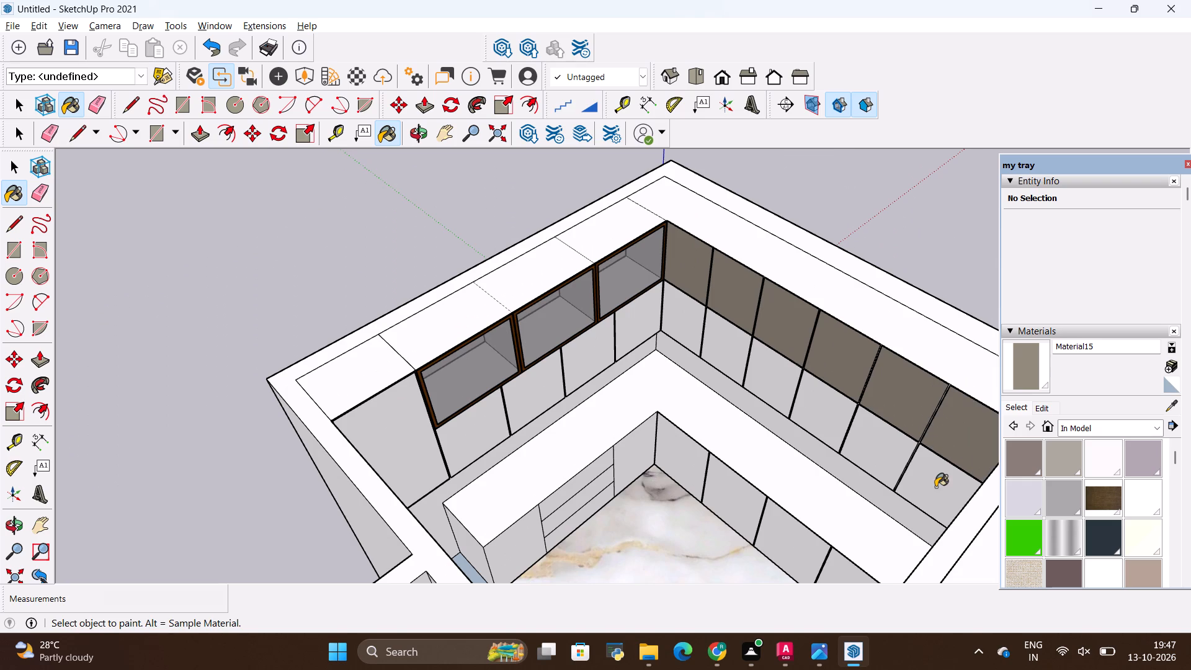
Paint the lower-row doors of the two-row wall cabinets and the adjoining corner door under the glass fronts grey-beige.
left_click(935, 496)
left_click(869, 460)
left_click(813, 424)
left_click(764, 380)
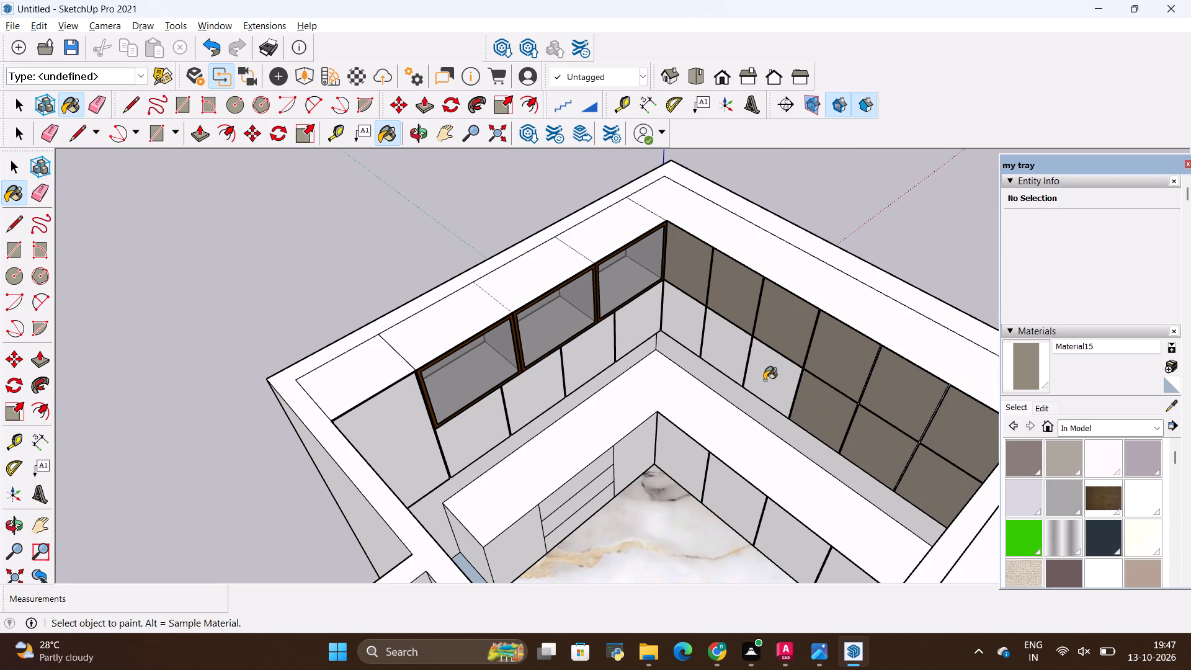
left_click(726, 354)
left_click(650, 330)
left_click(665, 326)
Paint the three remaining doors beneath the glass-fronted wall cabinets and the tall end door with the grey-beige material.
scroll(723, 322, "up", 7)
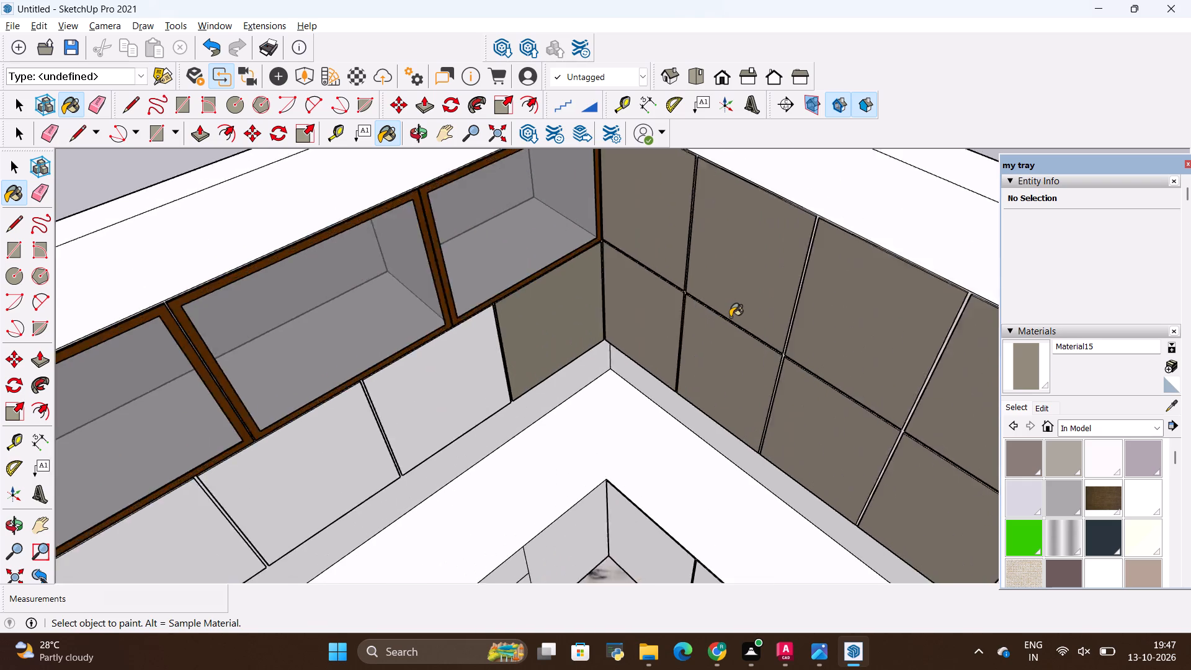
scroll(731, 315, "down", 10)
middle_click_drag(749, 342, 685, 295)
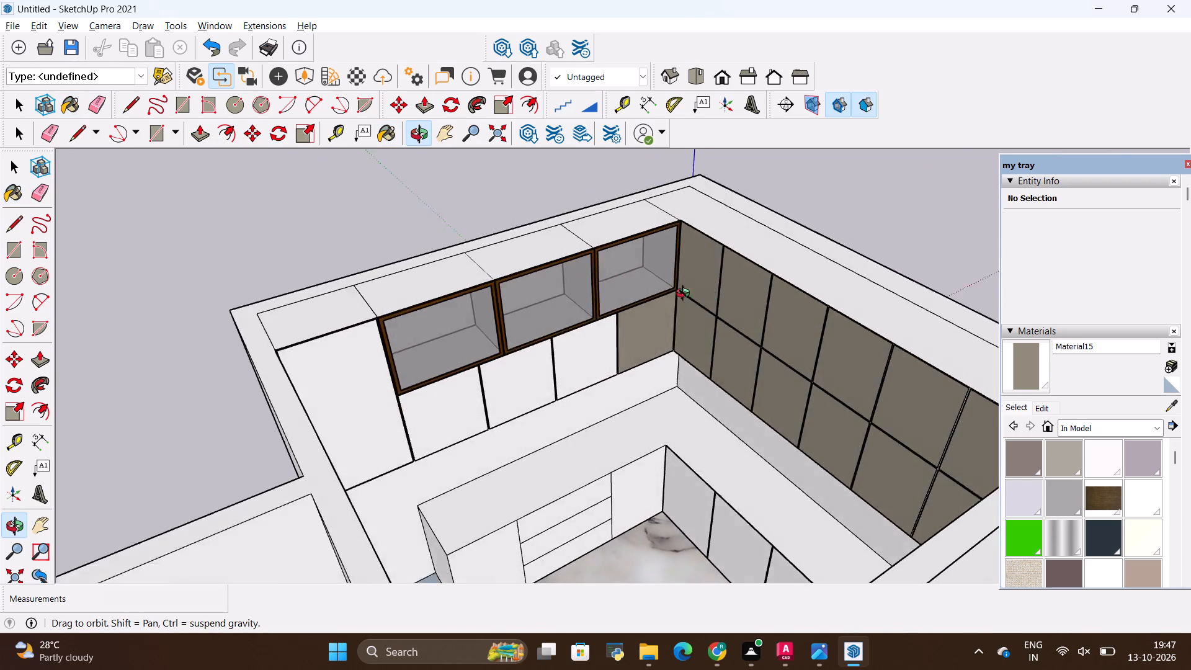
middle_click_drag(685, 295, 603, 304)
left_click(601, 342)
left_click(521, 357)
left_click(444, 384)
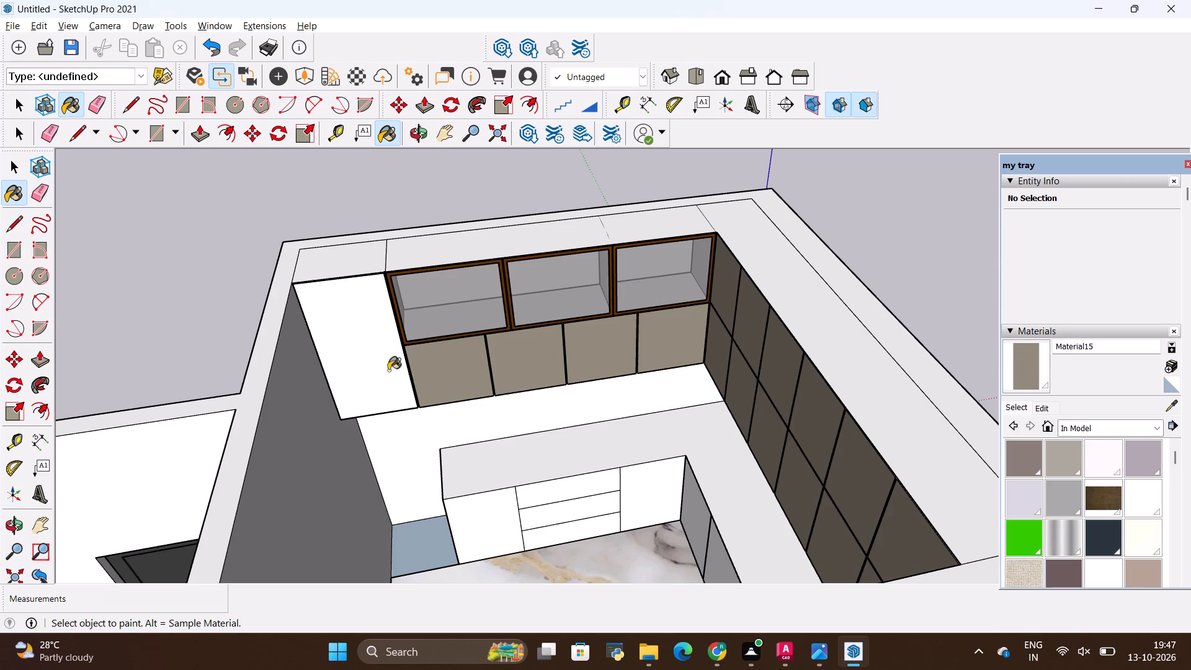
left_click(388, 370)
Create a material textured with the mauve image d3a027b21d151266fec5a3766bd5cdc4 from the all materials folder.
scroll(493, 327, "down", 10)
middle_click_drag(554, 410, 715, 427)
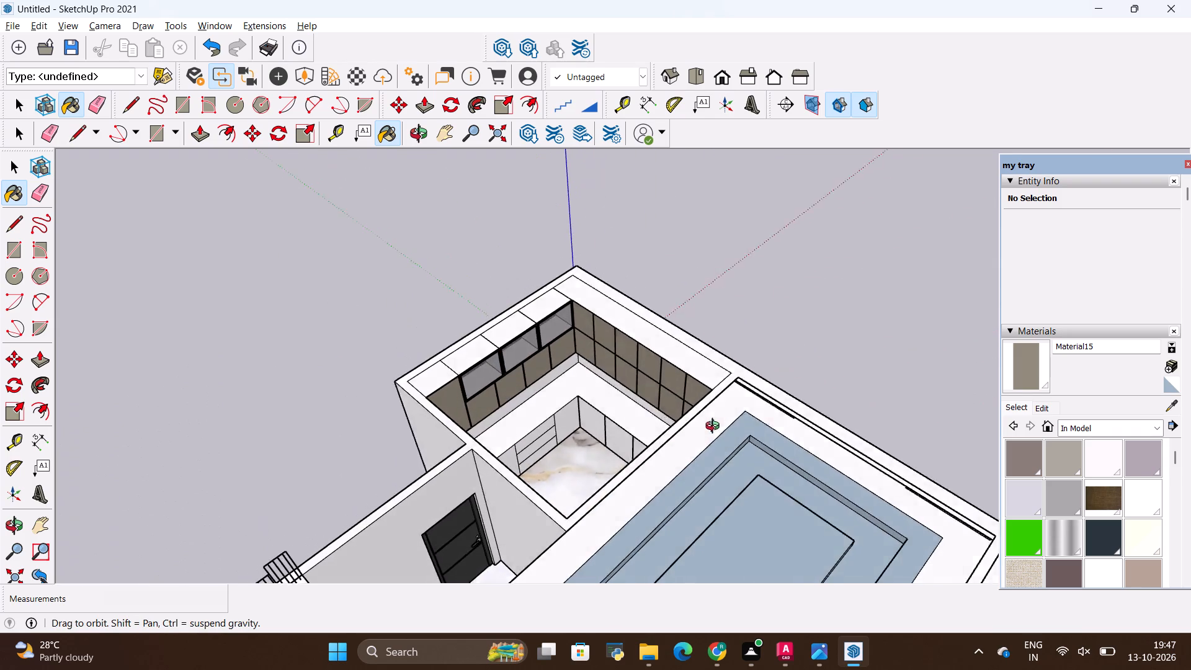
middle_click_drag(715, 427, 645, 426)
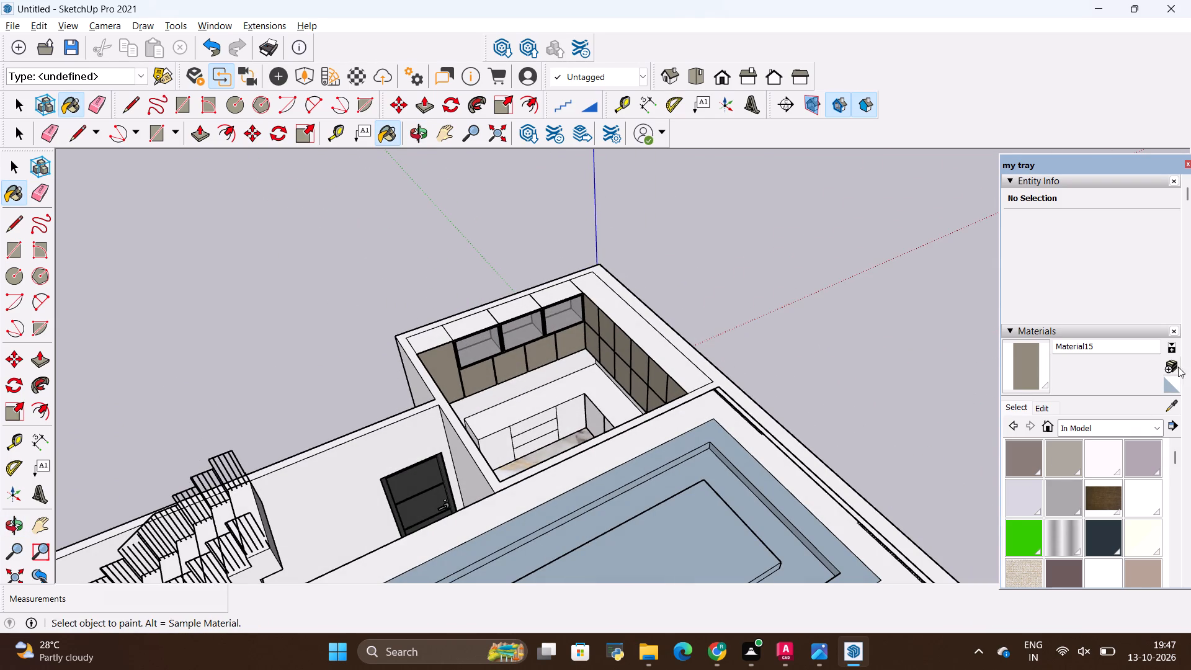
left_click(1174, 367)
left_click(672, 375)
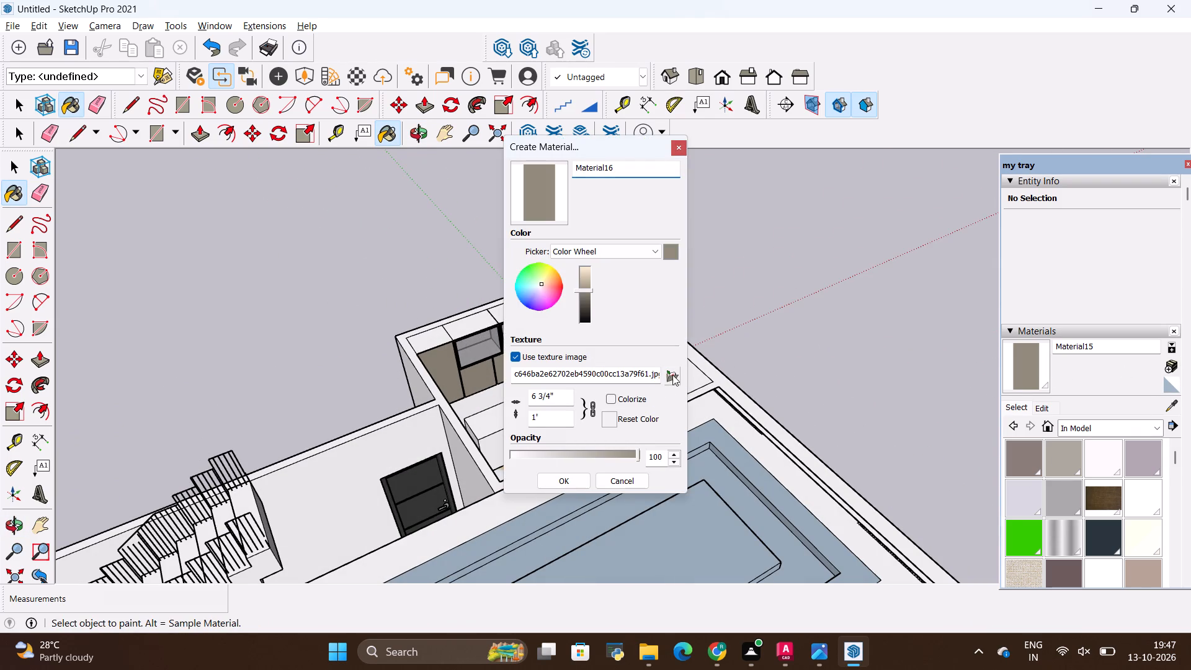
scroll(662, 371, "down", 16)
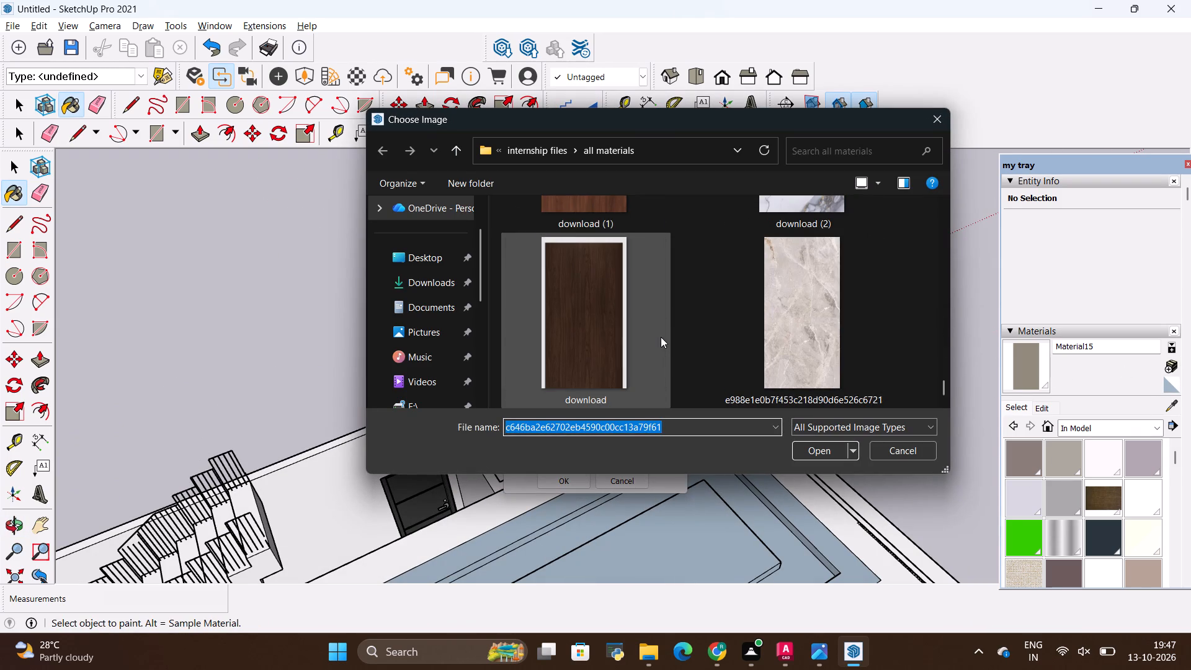
scroll(661, 337, "down", 3)
scroll(662, 336, "up", 3)
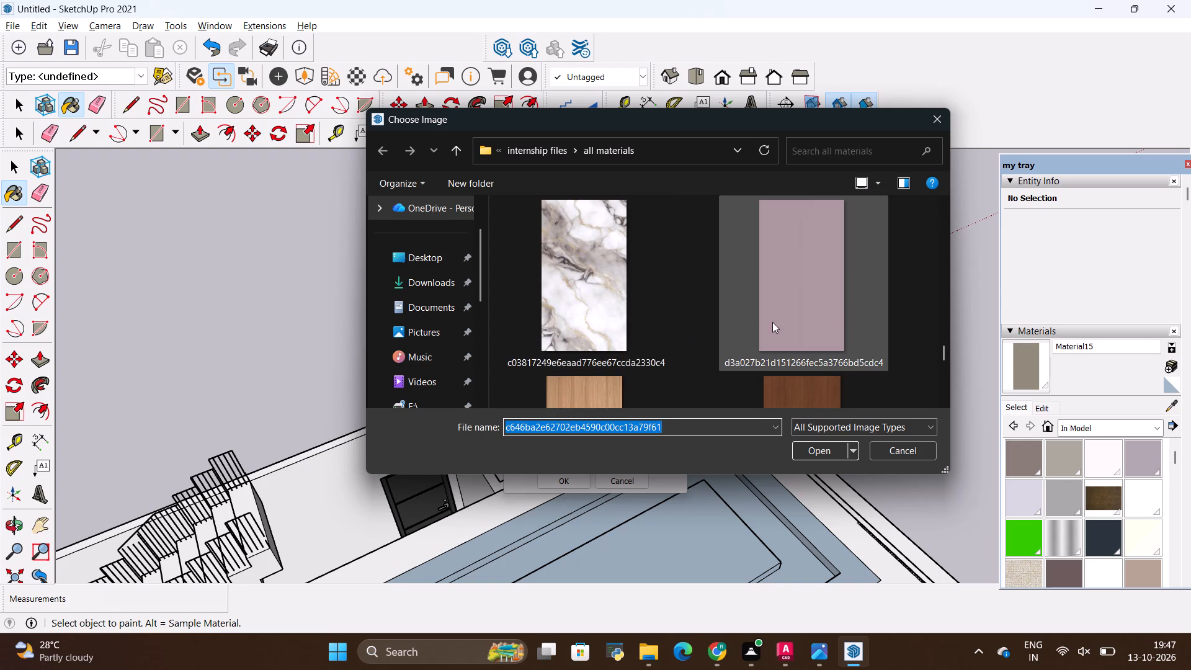
left_click(791, 315)
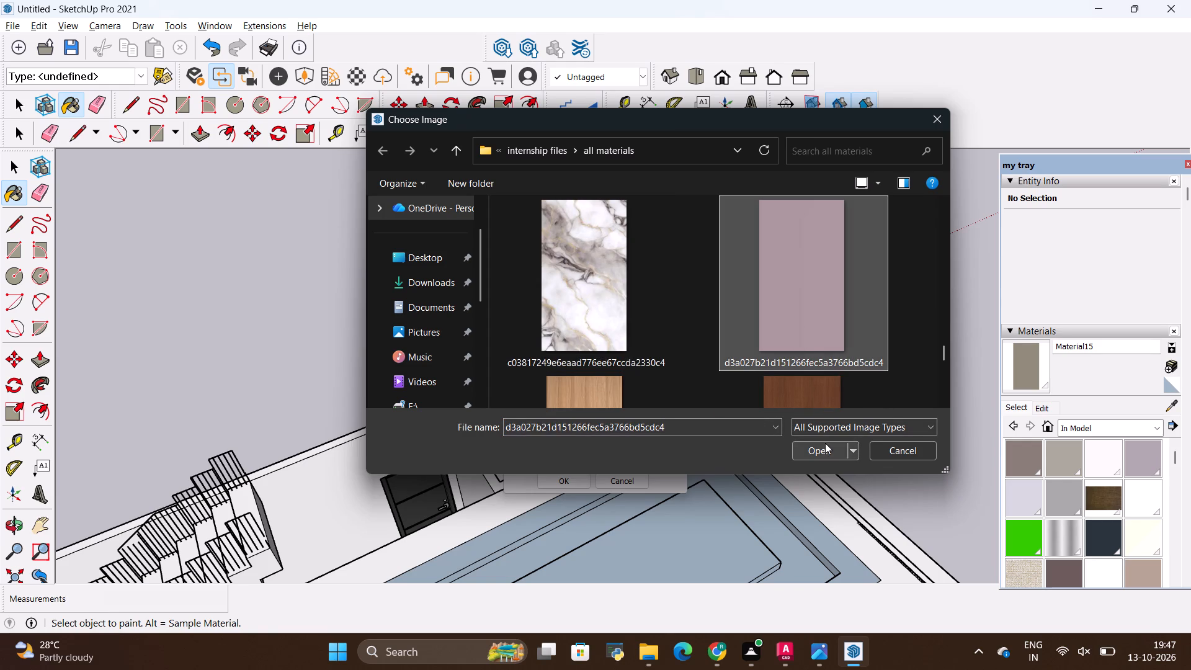
left_click(825, 443)
left_click(574, 475)
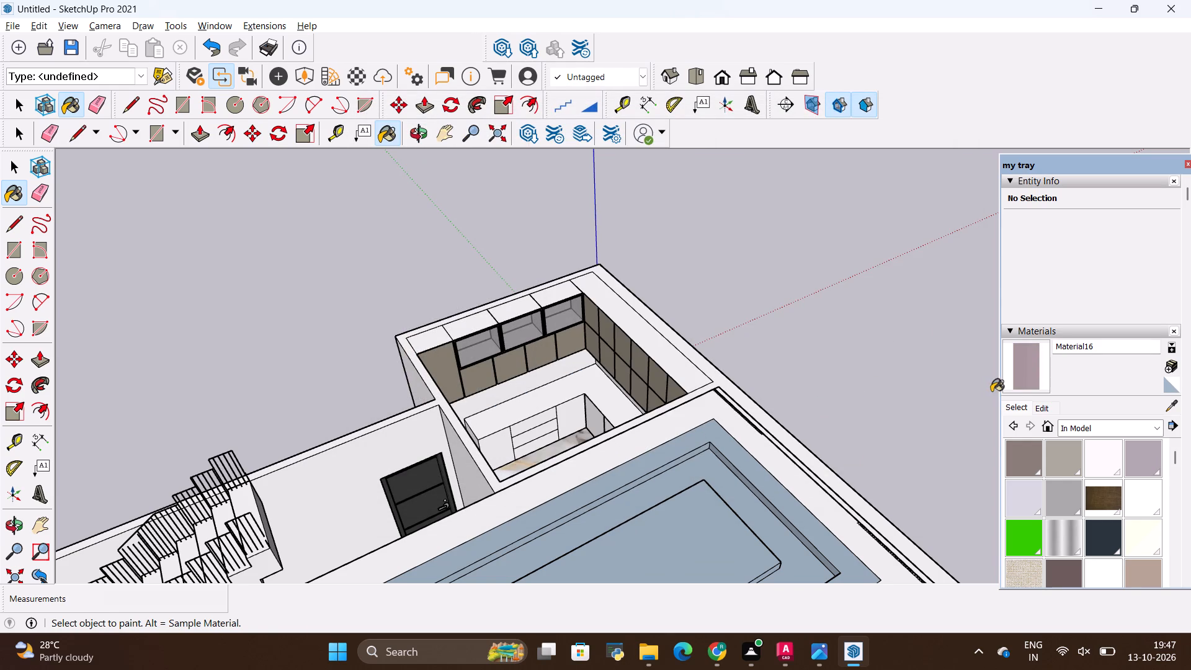
Paint the three drawer fronts and the two flanking doors of the base cabinets with the mauve textured material.
left_click(1019, 382)
scroll(510, 401, "up", 7)
left_click(471, 476)
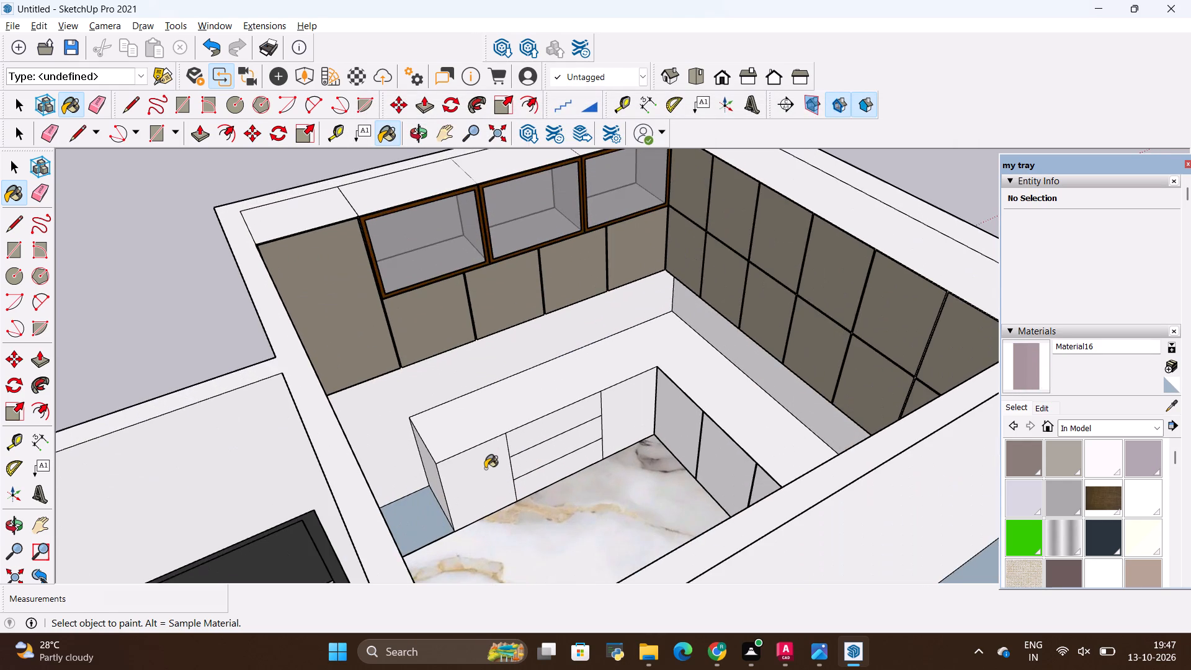
scroll(549, 432, "up", 6)
left_click(541, 430)
left_click(554, 467)
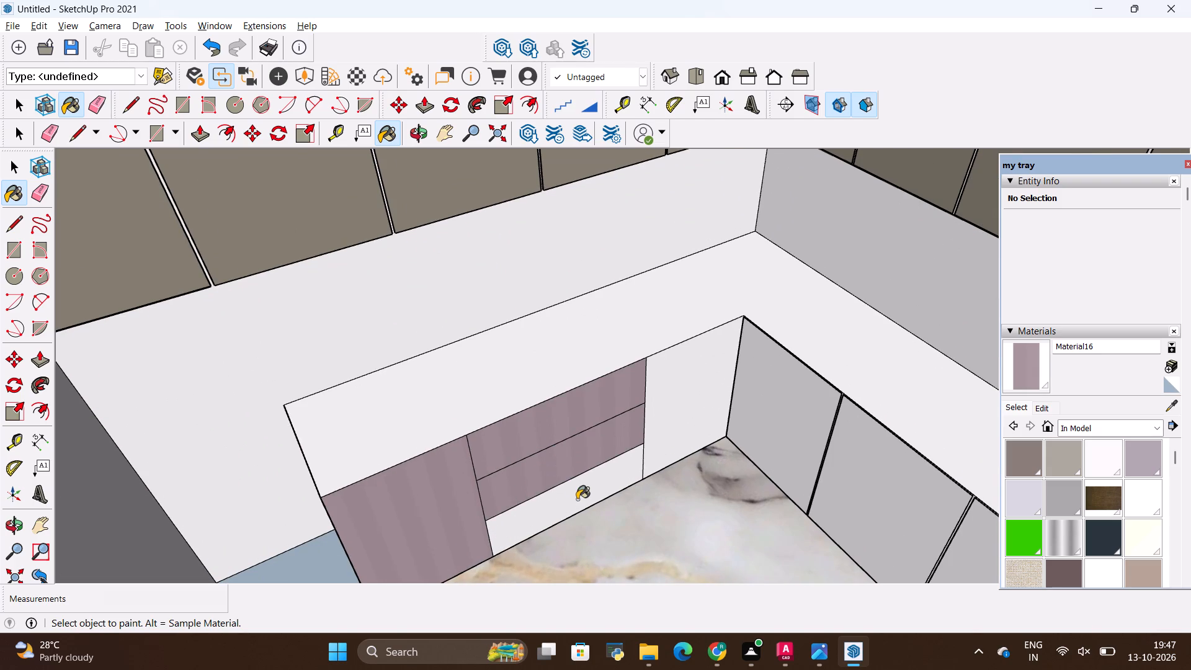
left_click(577, 499)
left_click(689, 401)
Paint the four base cabinet doors beneath the two-row wall cabinets with the mauve textured material.
left_click(787, 419)
left_click(936, 507)
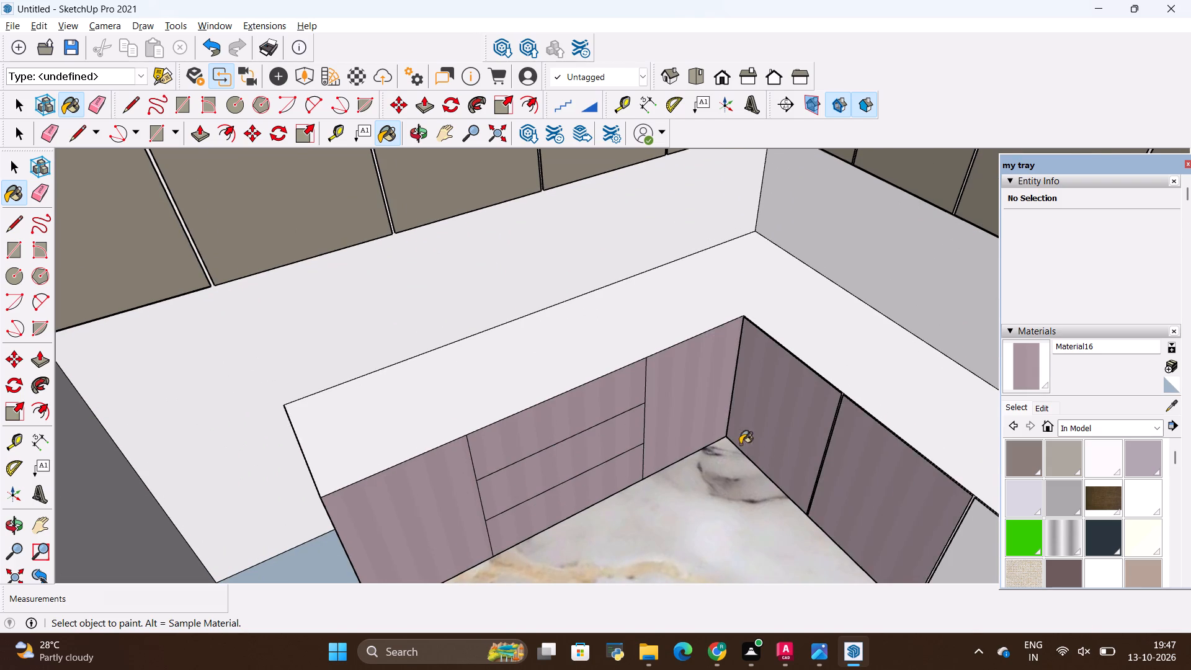
scroll(659, 375, "down", 6)
middle_click_drag(711, 461, 828, 496)
left_click(814, 439)
left_click(875, 457)
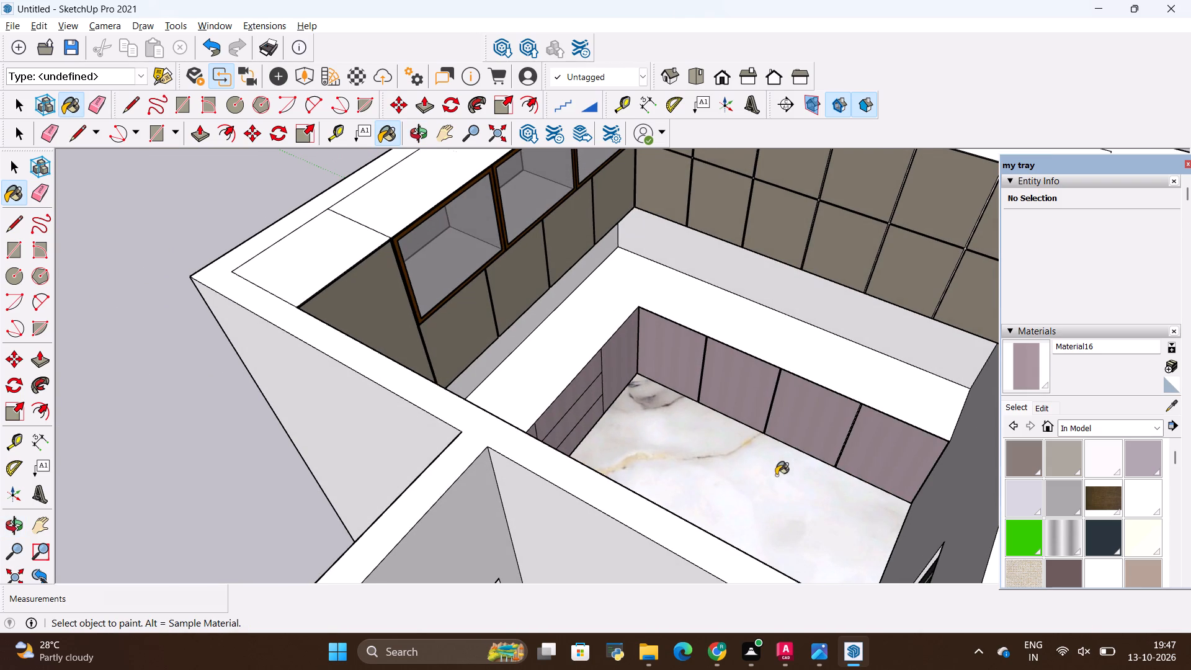
key("space")
left_click(754, 478)
Erase the four dividing lines crossing the top surface above the glass-fronted wall cabinets and tall end cabinet.
middle_click_drag(762, 498, 534, 478)
scroll(592, 449, "down", 4)
scroll(586, 388, "up", 8)
scroll(638, 424, "down", 5)
middle_click_drag(638, 424, 670, 402)
scroll(653, 398, "down", 5)
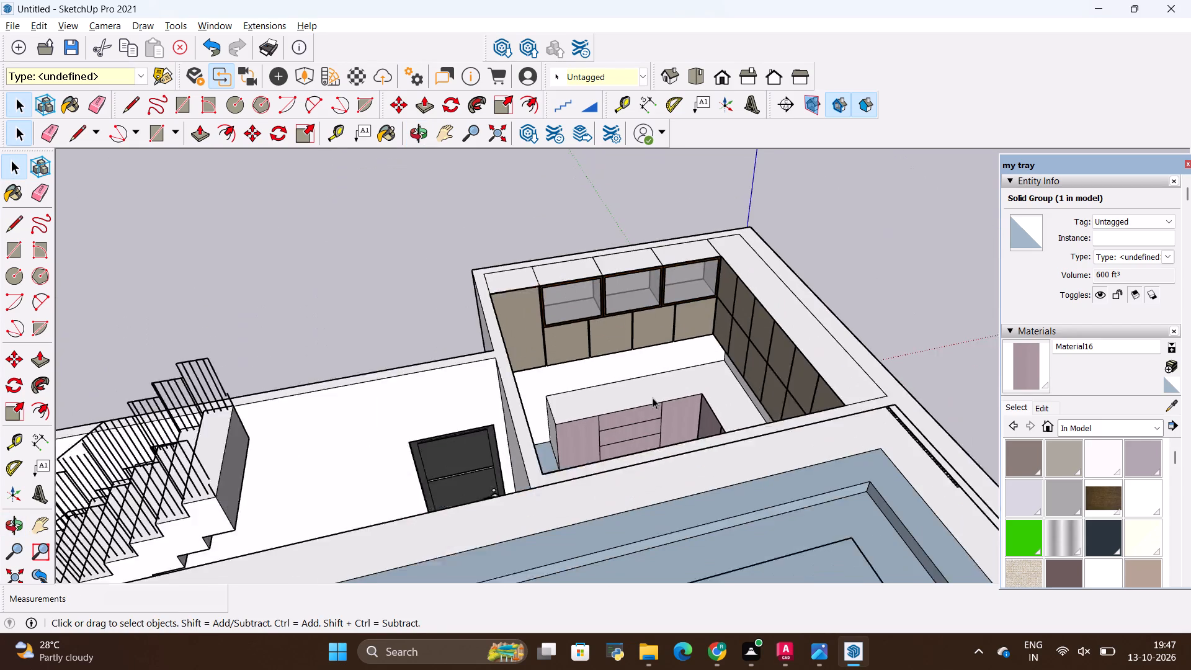
scroll(653, 398, "down", 1)
scroll(690, 327, "up", 2)
scroll(532, 276, "up", 9)
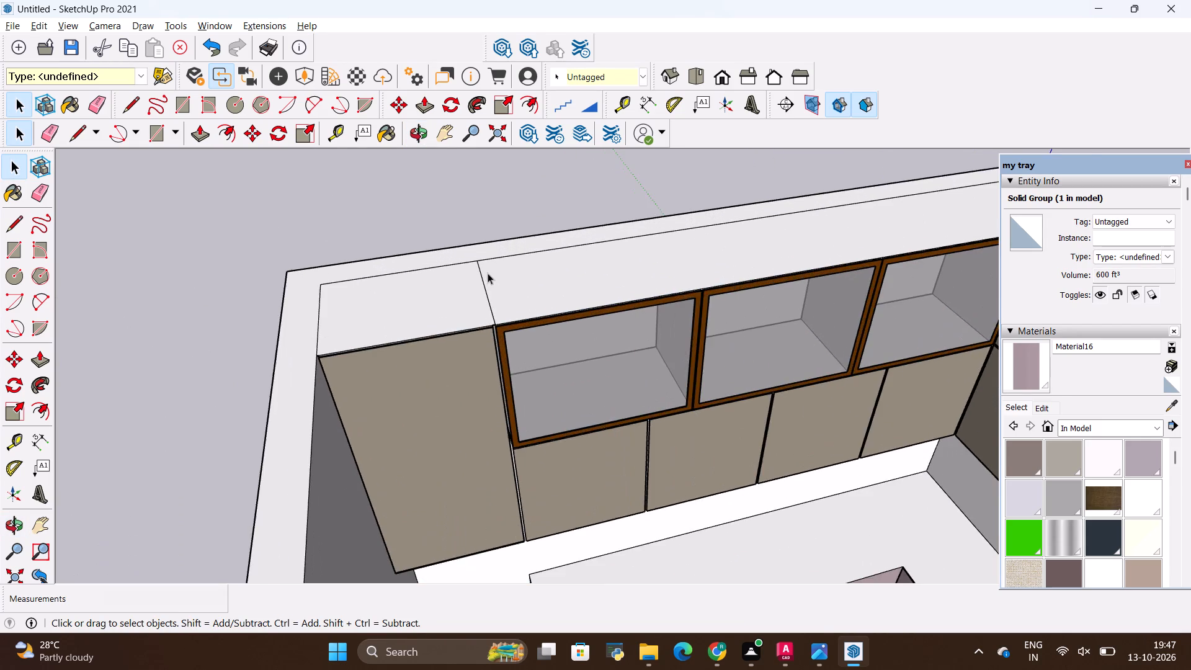
scroll(488, 273, "up", 3)
key("e")
left_click_drag(493, 281, 474, 298)
scroll(424, 288, "down", 4)
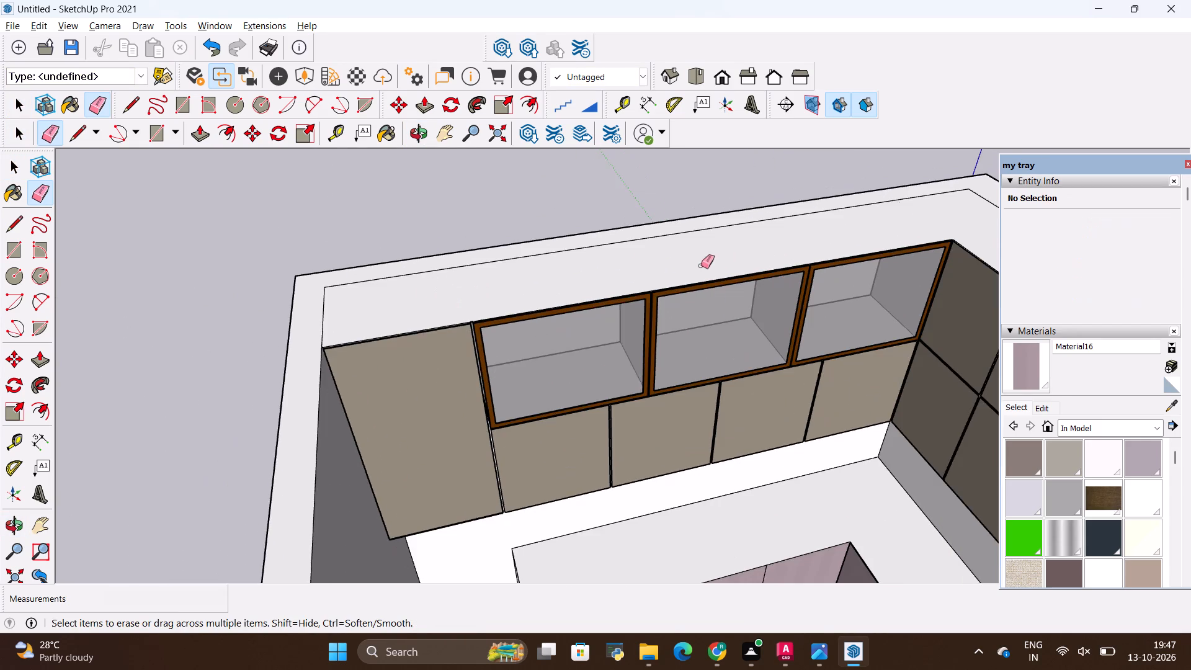
scroll(510, 266, "down", 10)
scroll(630, 258, "up", 4)
left_click_drag(636, 251, 539, 271)
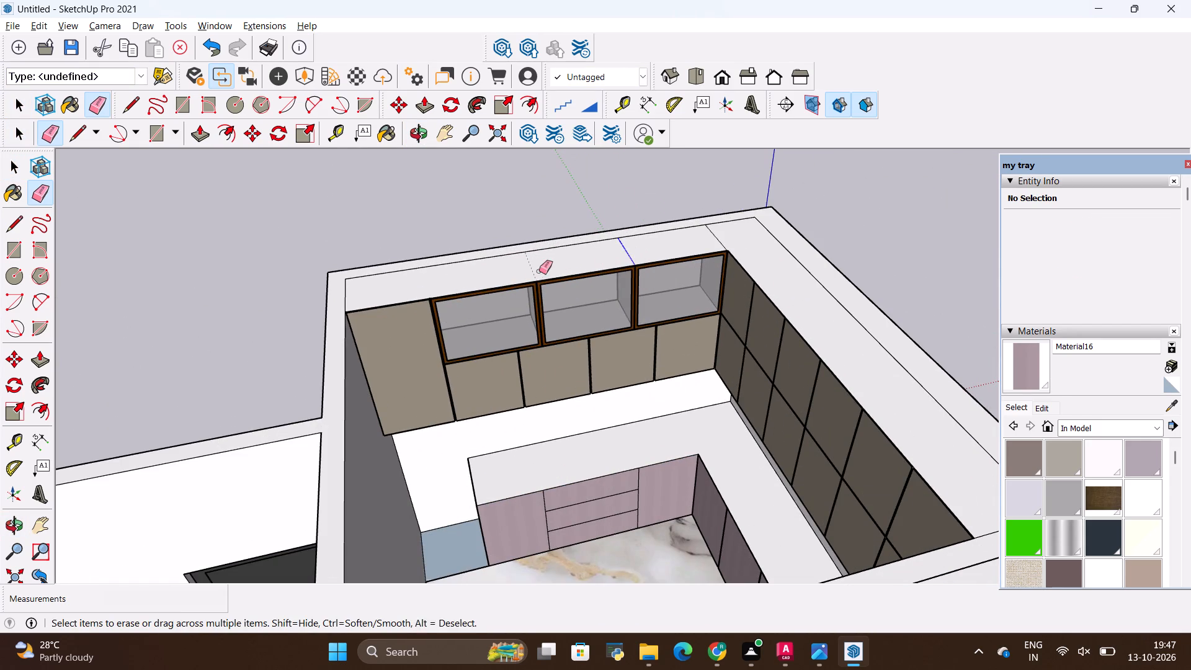
left_click_drag(539, 271, 534, 271)
left_click_drag(556, 258, 497, 275)
left_click_drag(473, 271, 471, 271)
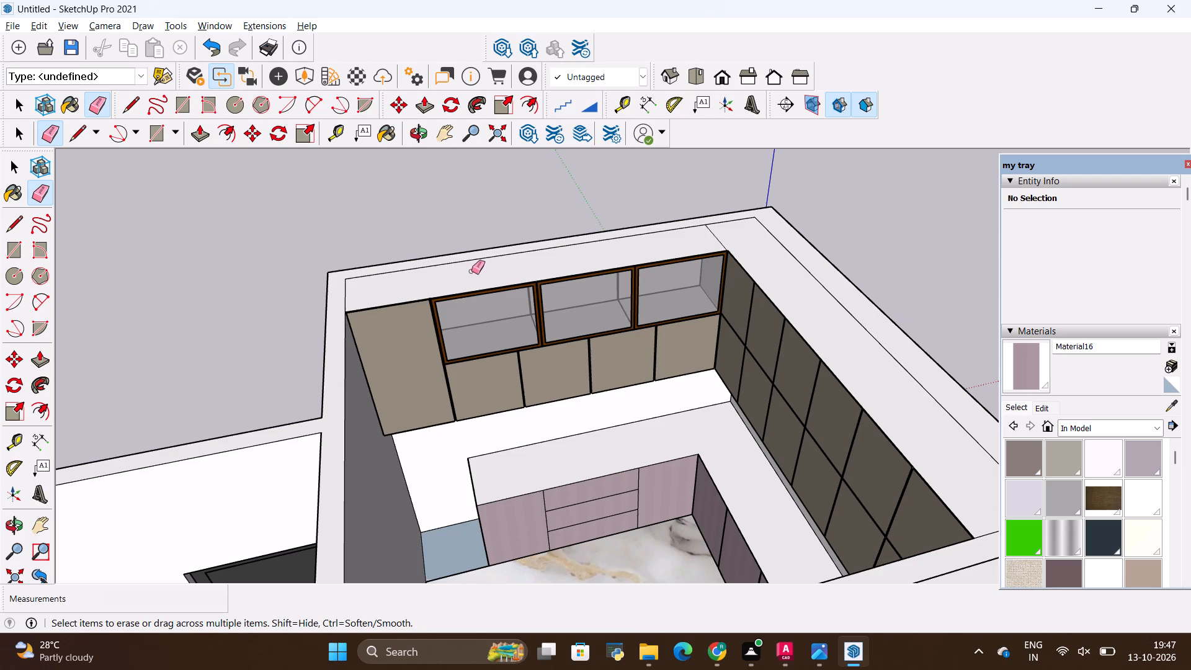
left_click_drag(471, 271, 419, 282)
scroll(694, 246, "up", 3)
left_click_drag(736, 227, 705, 248)
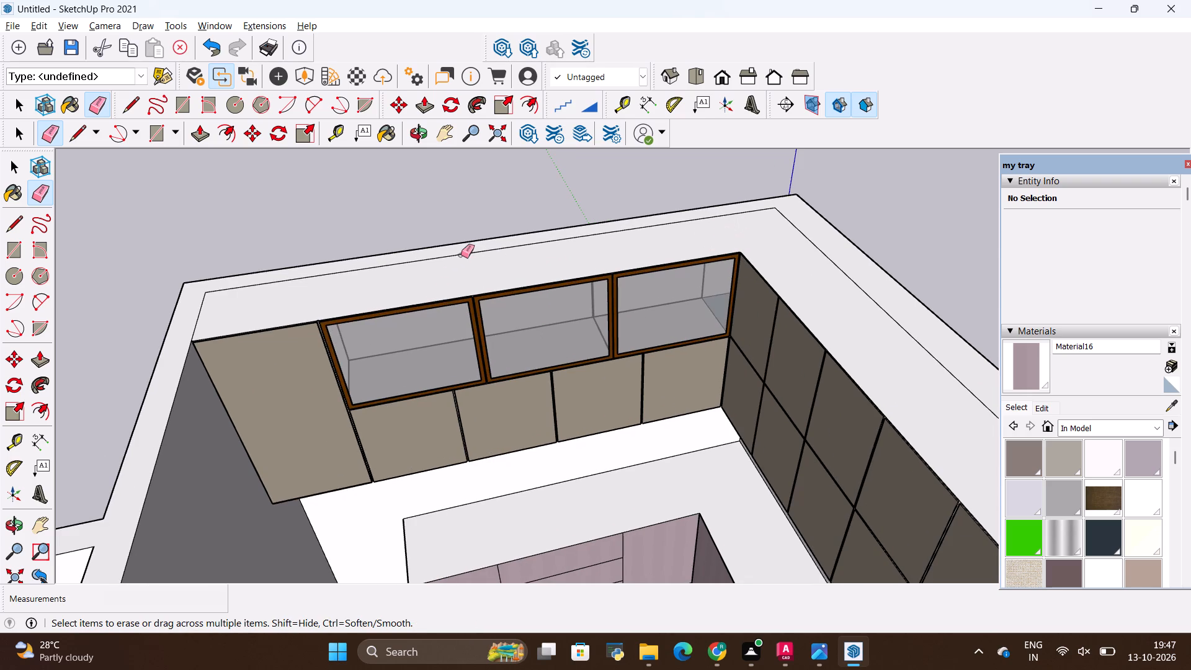
middle_click_drag(466, 254, 547, 388)
key("space")
left_click(450, 230)
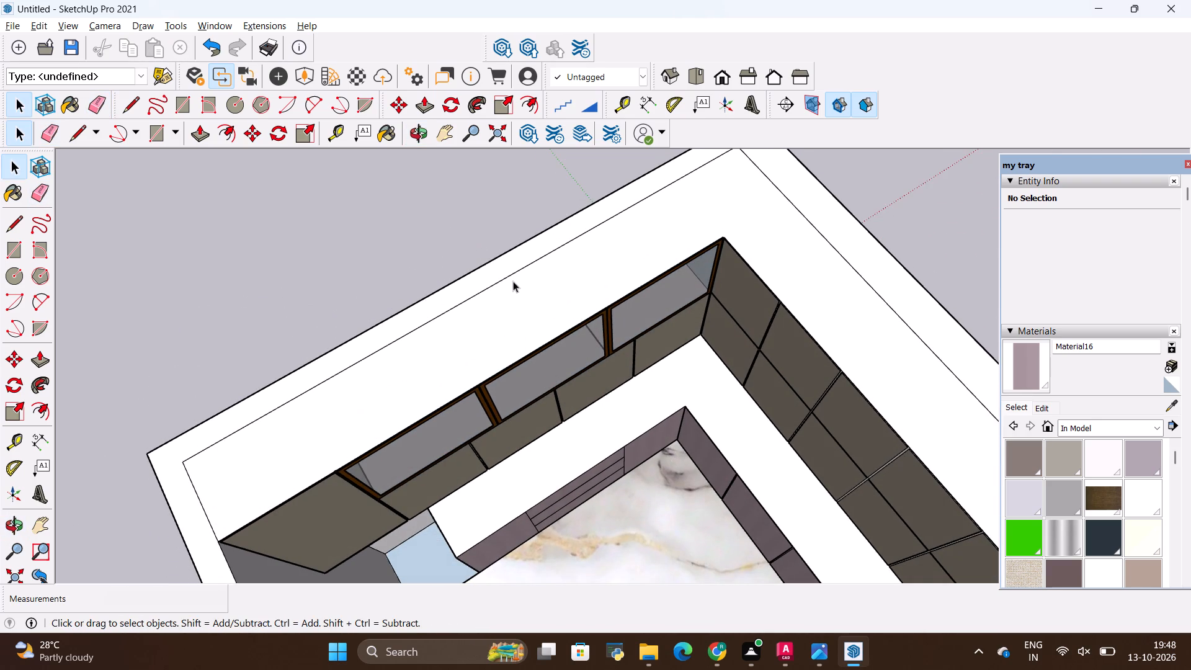
Examine the brown-framed glass wall cabinets and the narrow gaps and panels between them, from outside and inside.
scroll(520, 283, "down", 5)
middle_click_drag(595, 339, 492, 212)
middle_click_drag(597, 377, 586, 292)
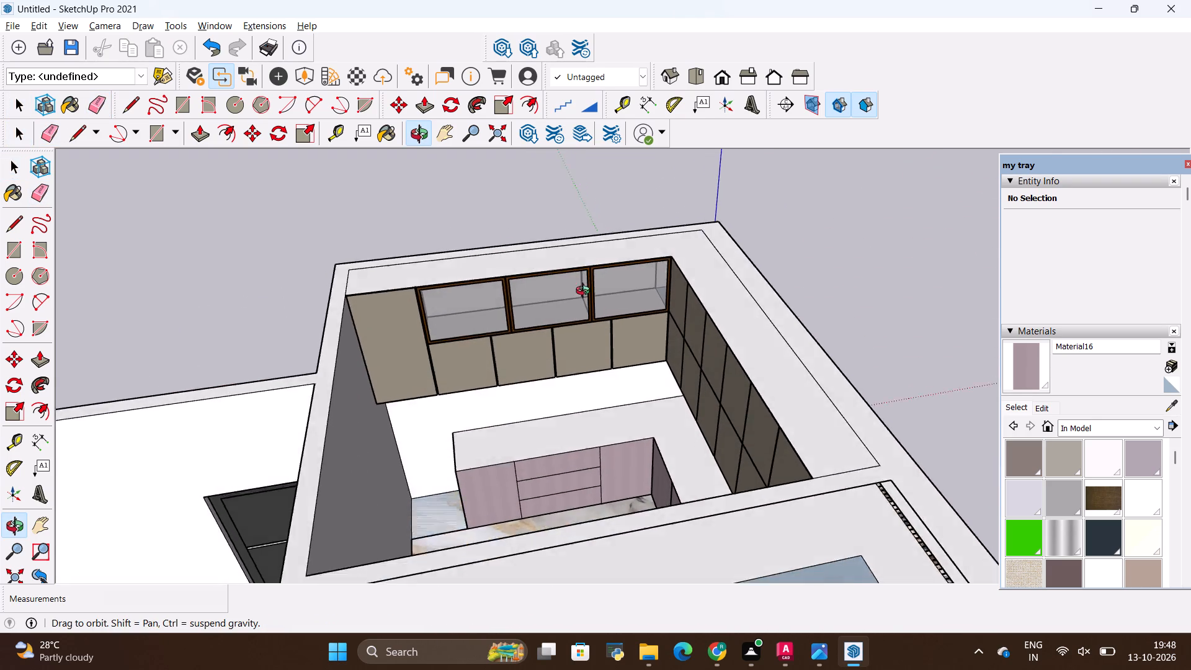
middle_click_drag(586, 292, 788, 354)
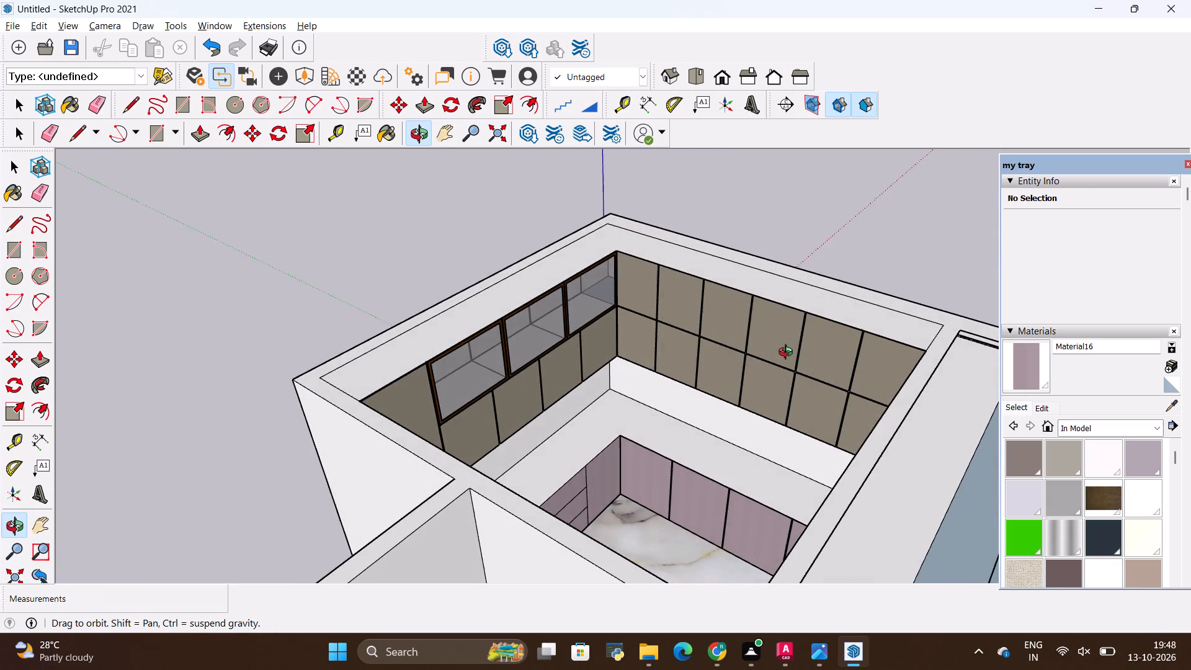
middle_click_drag(788, 354, 671, 300)
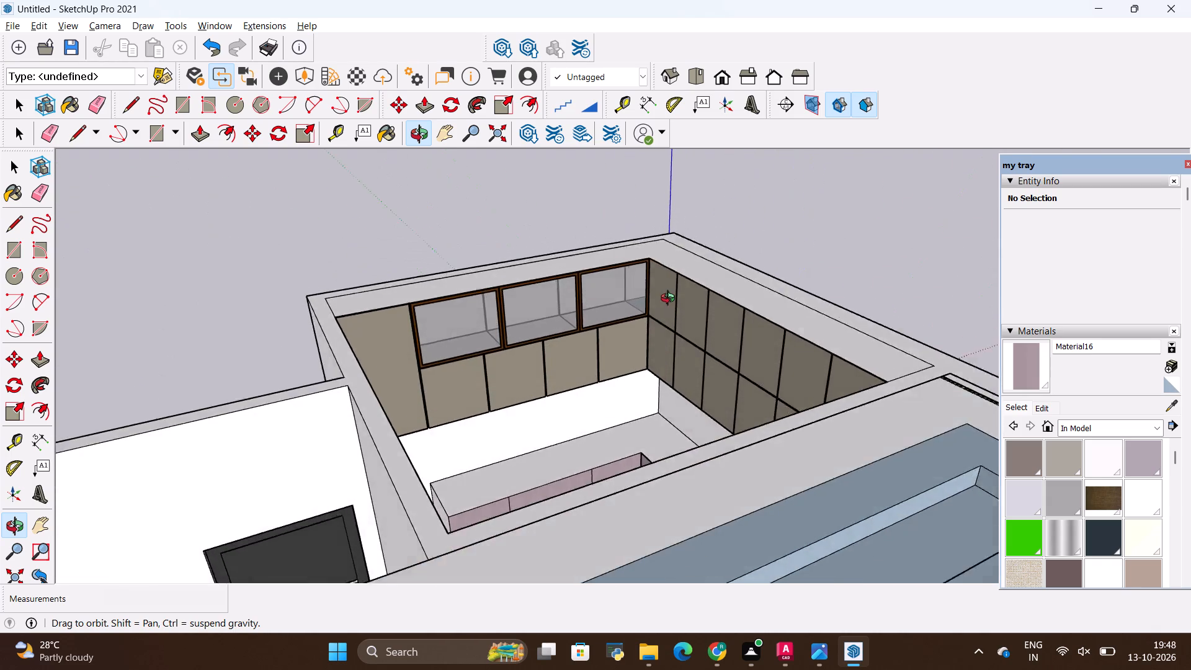
middle_click_drag(671, 300, 620, 316)
scroll(558, 341, "up", 6)
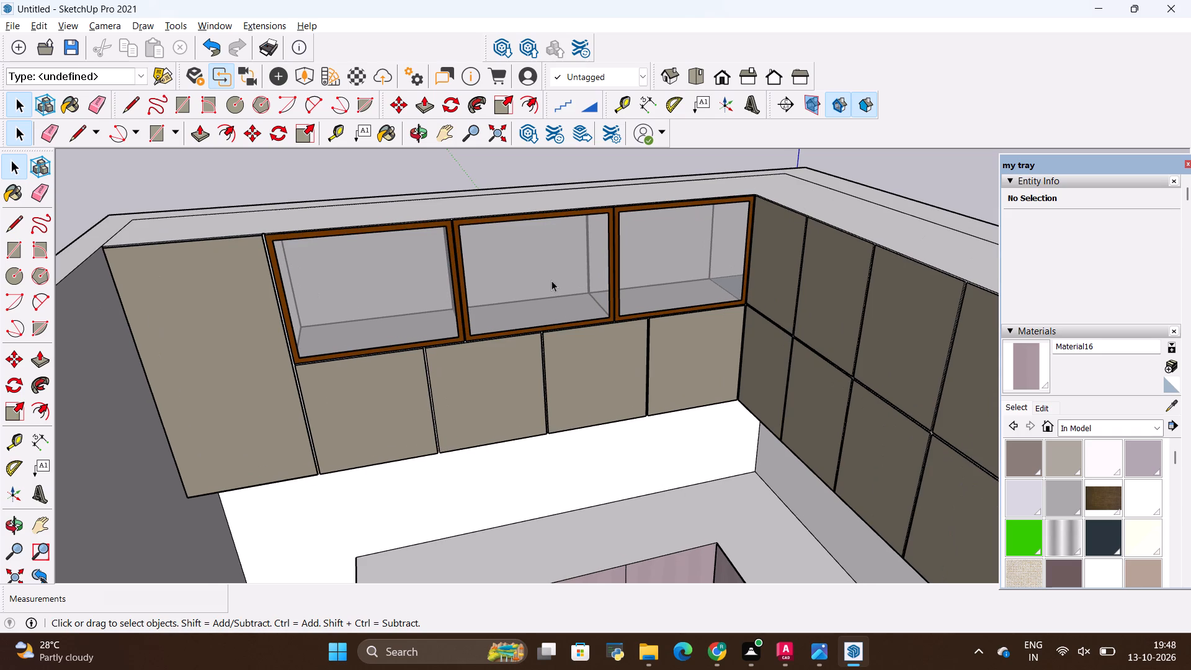
scroll(498, 246, "up", 20)
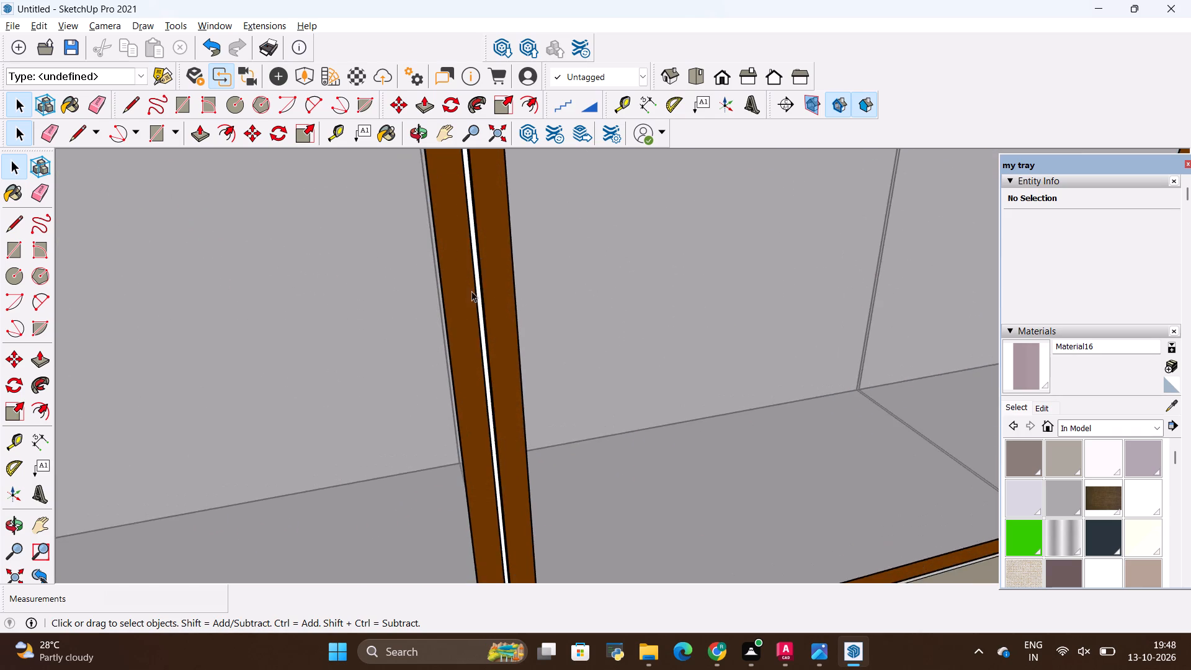
scroll(386, 305, "up", 20)
scroll(386, 305, "up", 5)
middle_click_drag(419, 308, 457, 307)
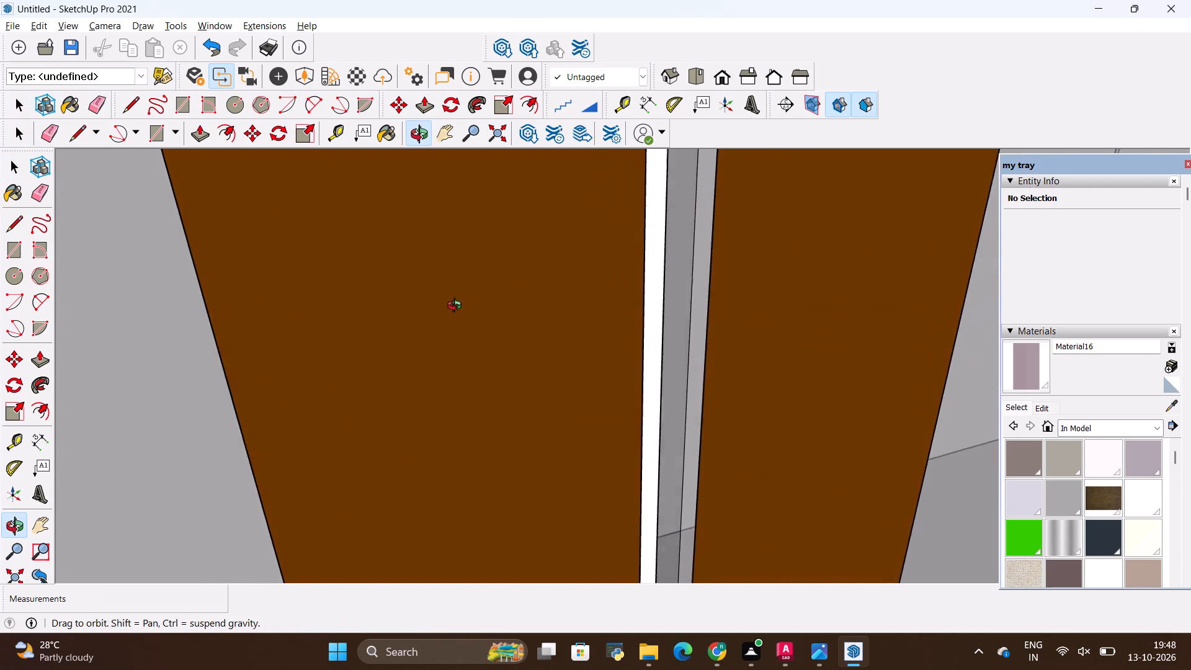
middle_click_drag(457, 307, 578, 287)
scroll(597, 279, "down", 5)
scroll(189, 327, "up", 8)
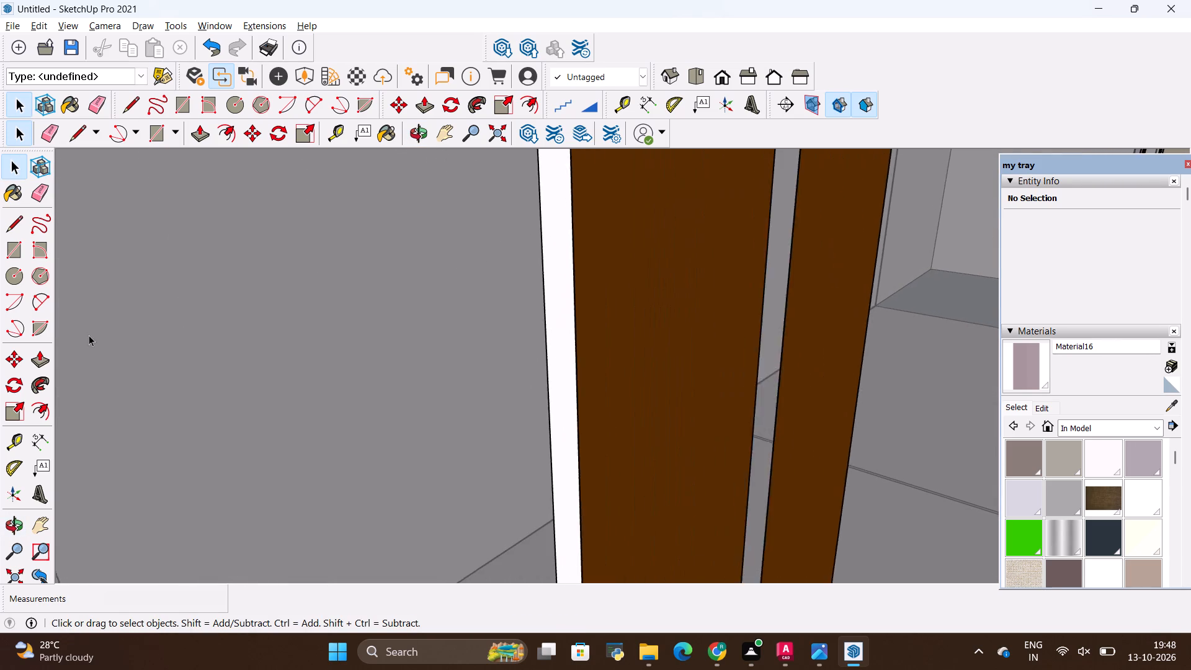
scroll(89, 335, "up", 17)
scroll(347, 354, "down", 4)
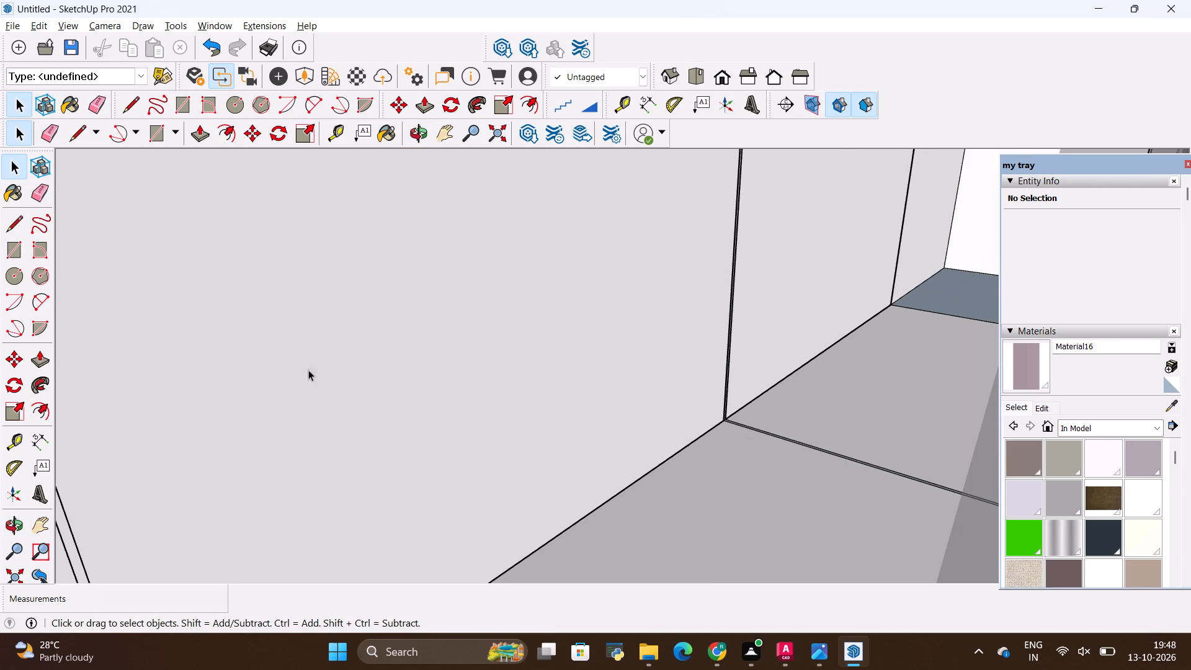
middle_click_drag(262, 389, 386, 373, "shift")
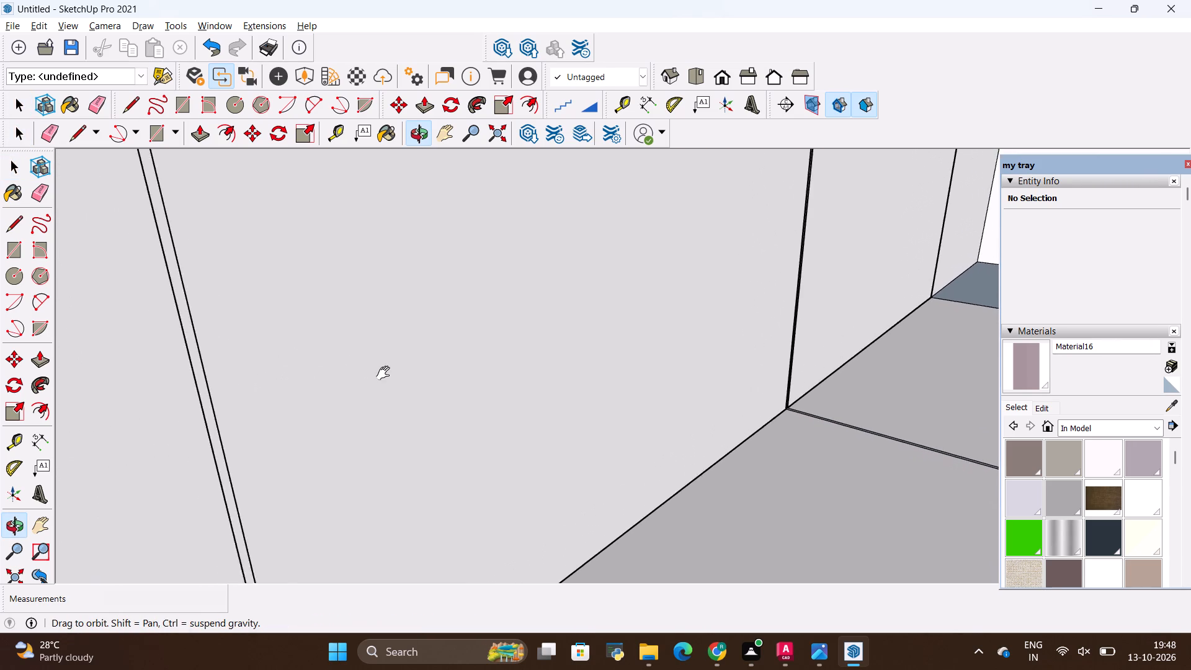
middle_click_drag(386, 373, 393, 377, "shift")
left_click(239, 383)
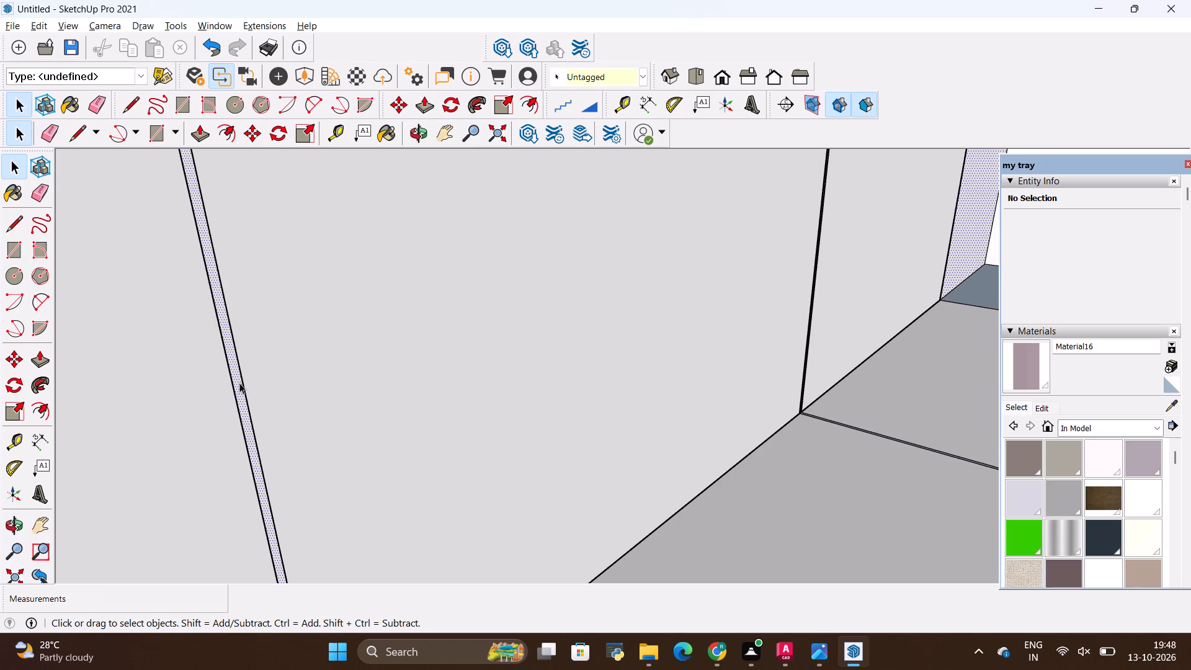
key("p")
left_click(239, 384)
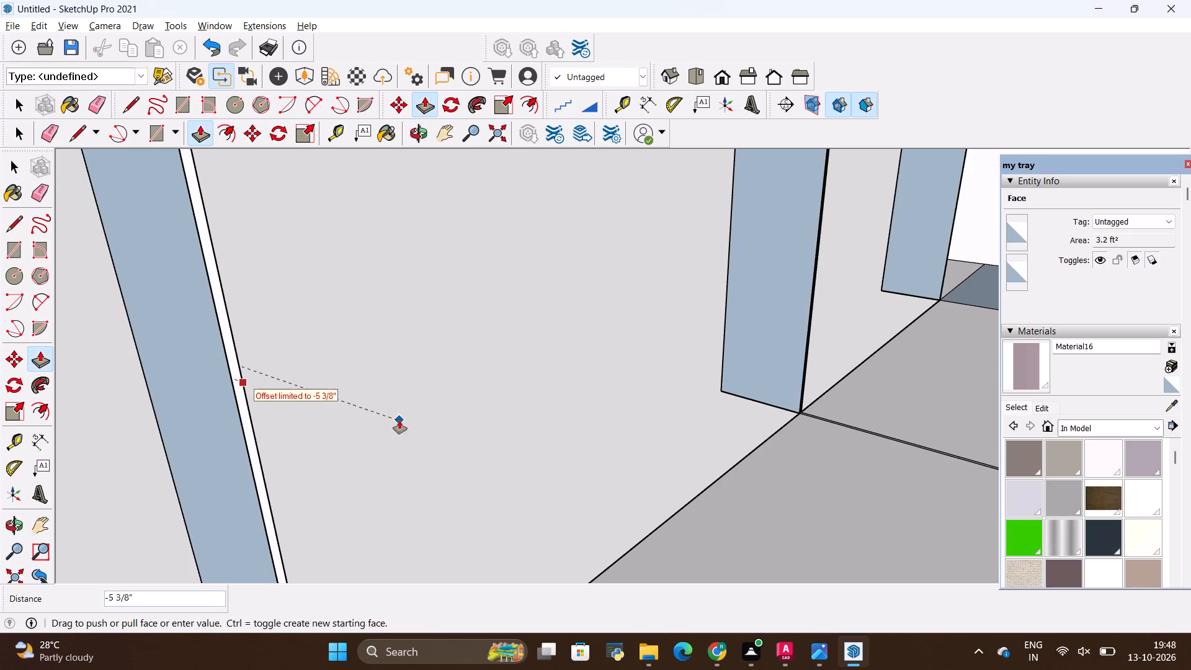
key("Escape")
Push/Pull the narrow vertical strip behind the frames between the glass-fronted wall cabinets by about 1' 5 13/16".
scroll(245, 417, "up", 2)
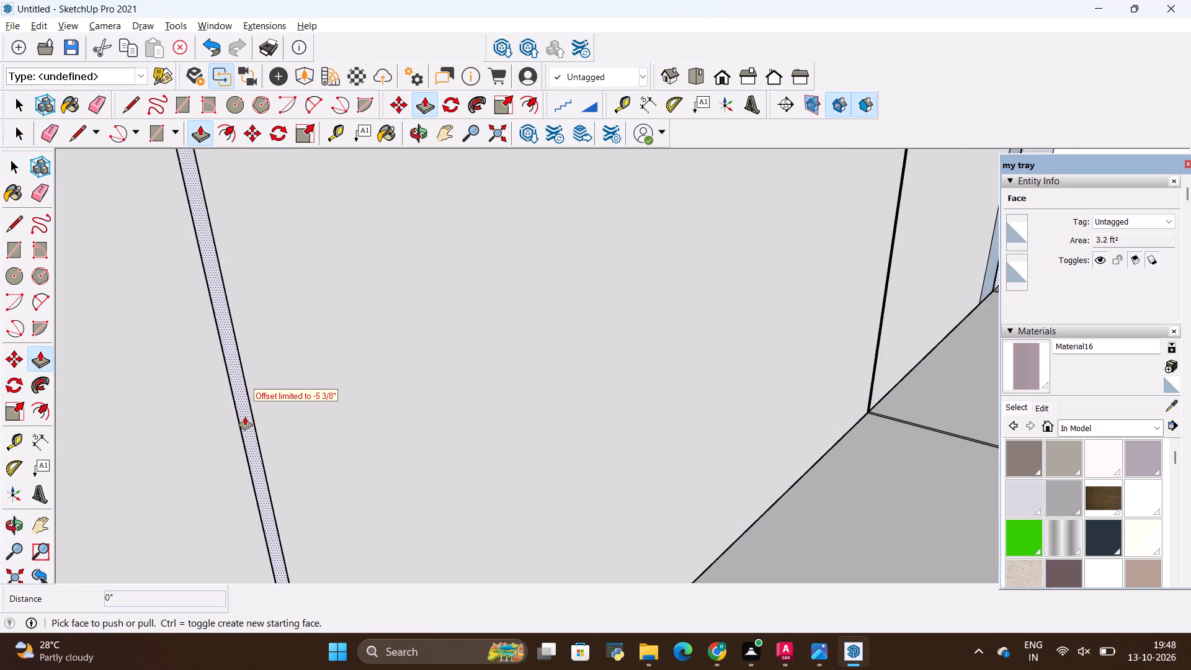
scroll(245, 417, "up", 4)
left_click(245, 417)
scroll(441, 451, "down", 1)
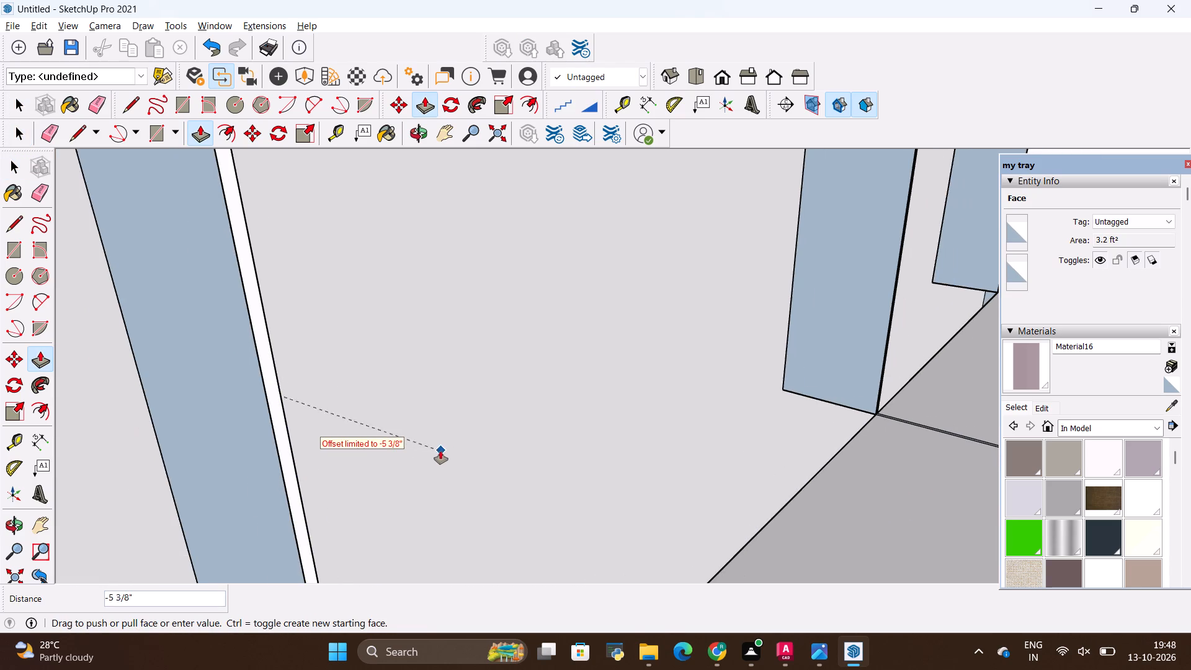
scroll(468, 443, "down", 5)
scroll(414, 413, "down", 12)
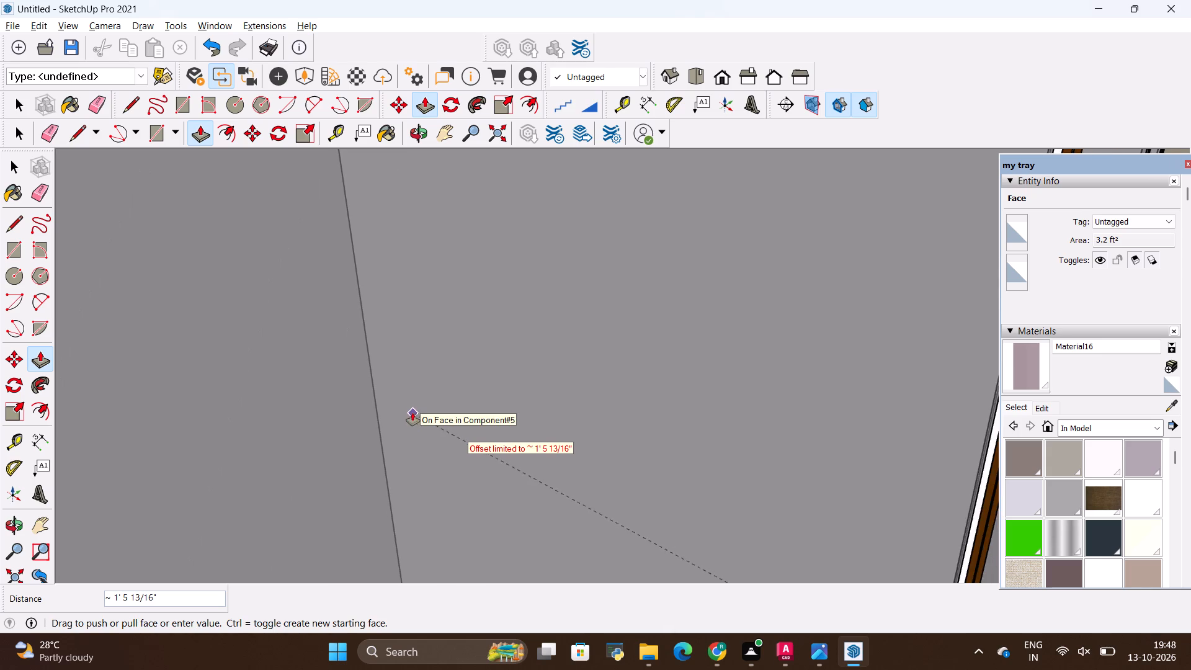
scroll(413, 413, "down", 5)
scroll(630, 442, "down", 17)
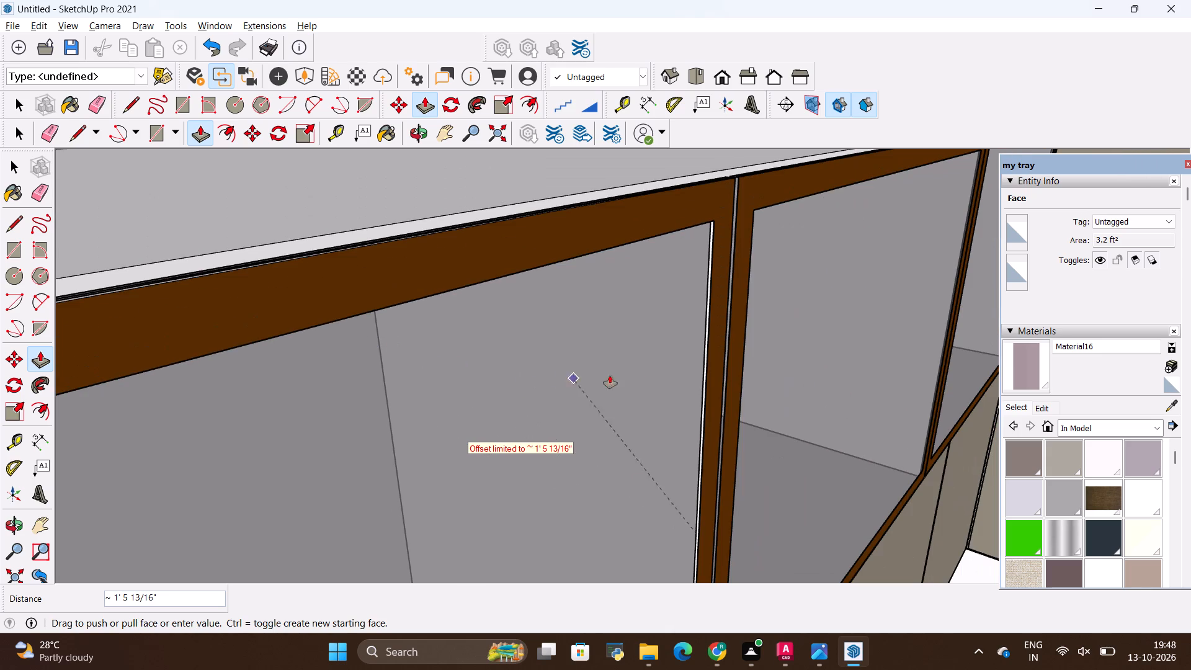
scroll(743, 273, "up", 7)
middle_click_drag(734, 284, 672, 320)
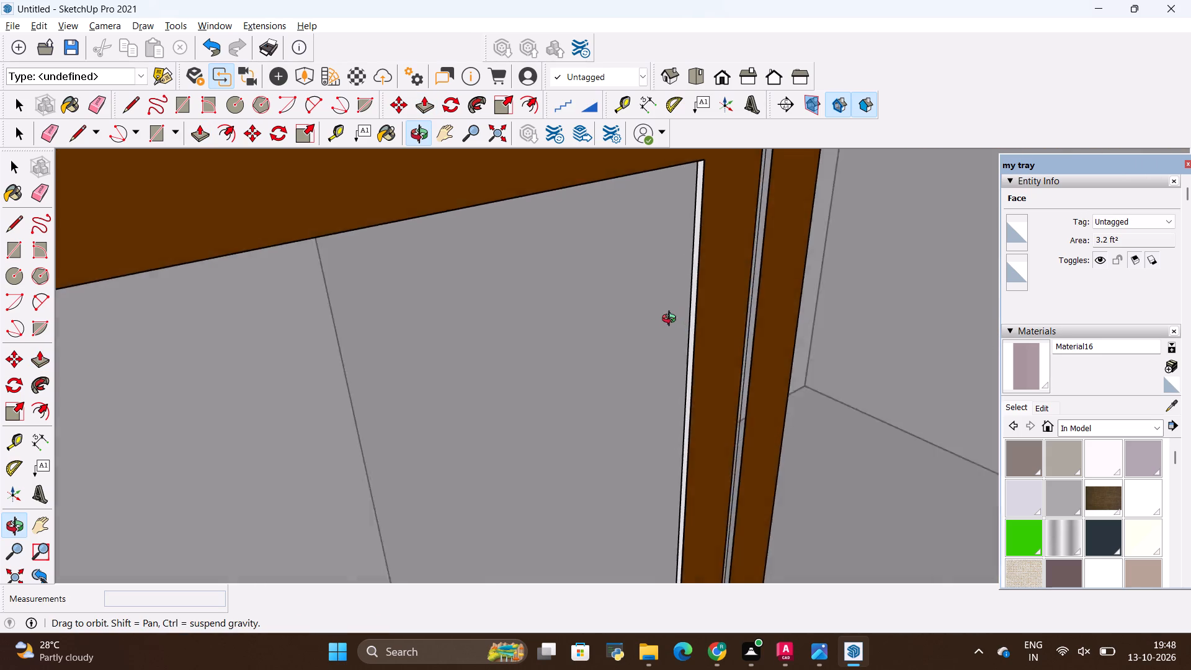
middle_click_drag(672, 320, 299, 324)
middle_click_drag(299, 324, 685, 395)
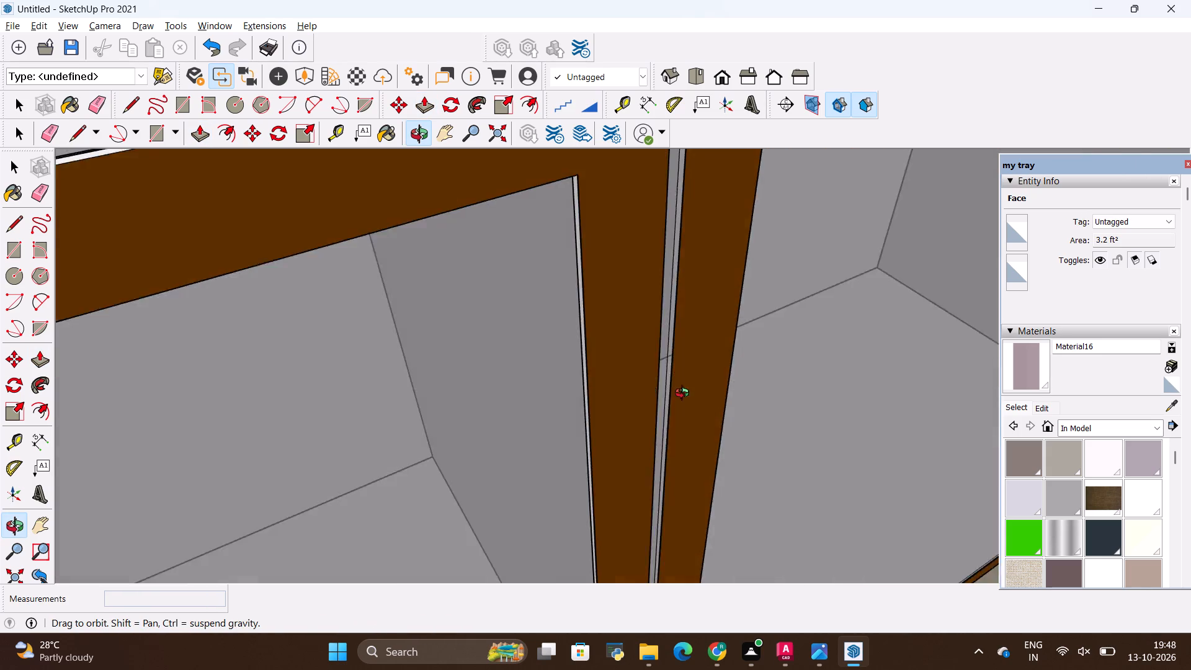
middle_click_drag(685, 395, 713, 396)
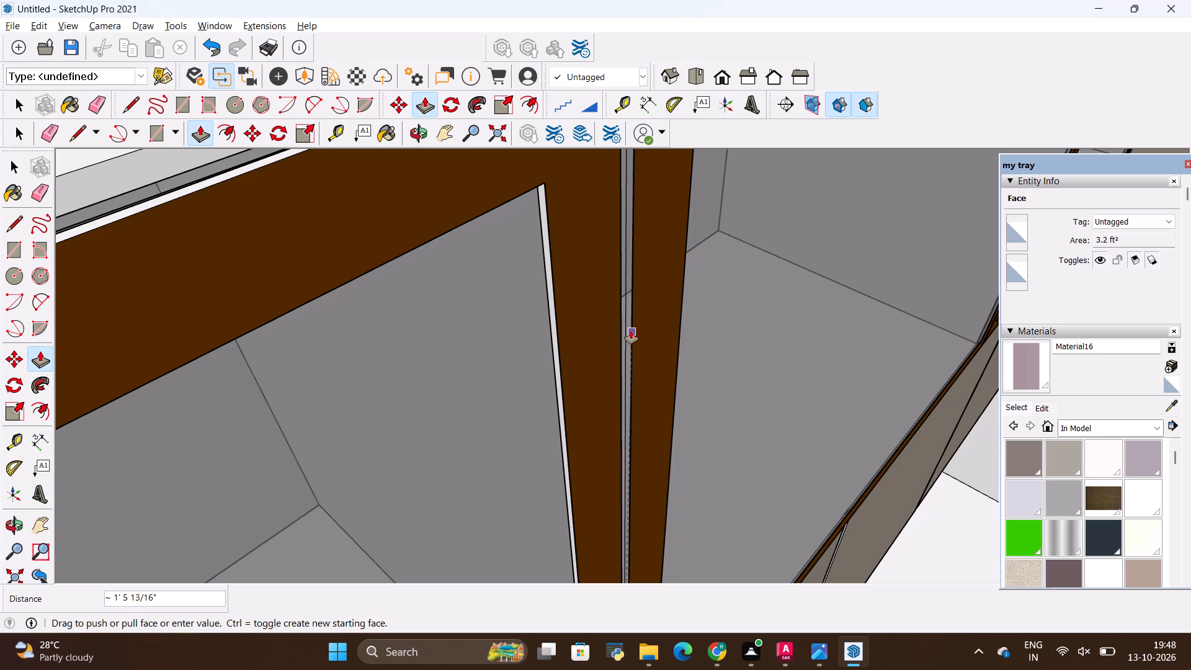
left_click(630, 330)
scroll(569, 343, "down", 10)
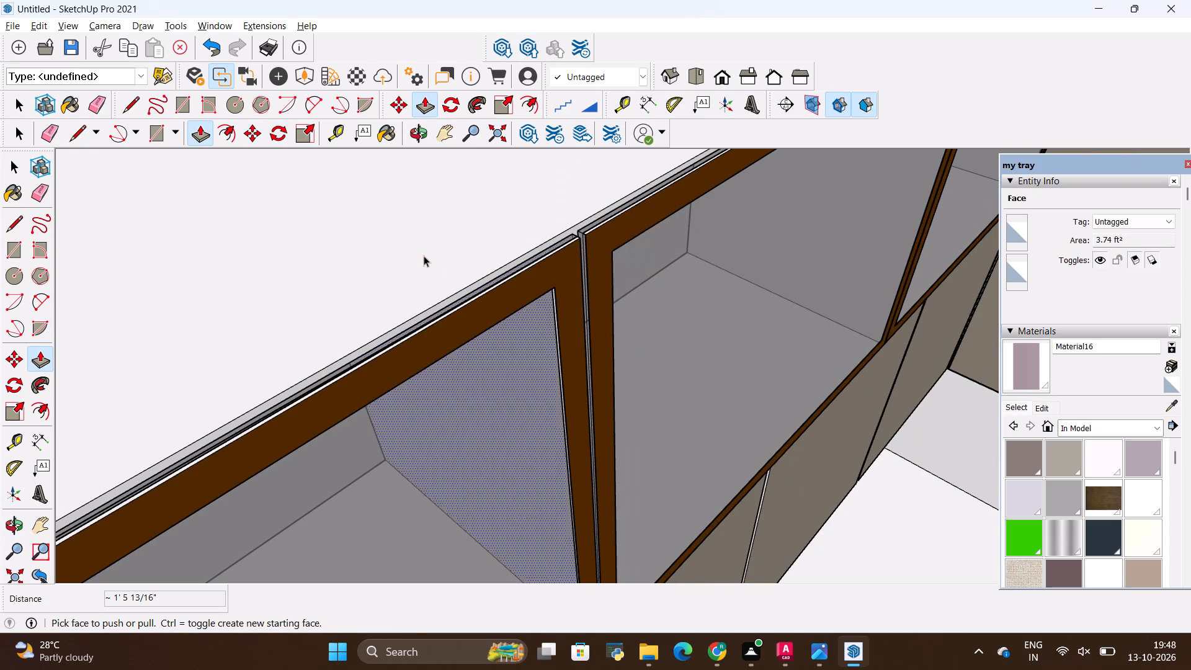
key("space")
left_click(424, 256)
Examine the wall cabinets and the top surface above them from several angles, leaving nothing selected.
scroll(414, 257, "down", 12)
middle_click_drag(728, 364, 449, 243)
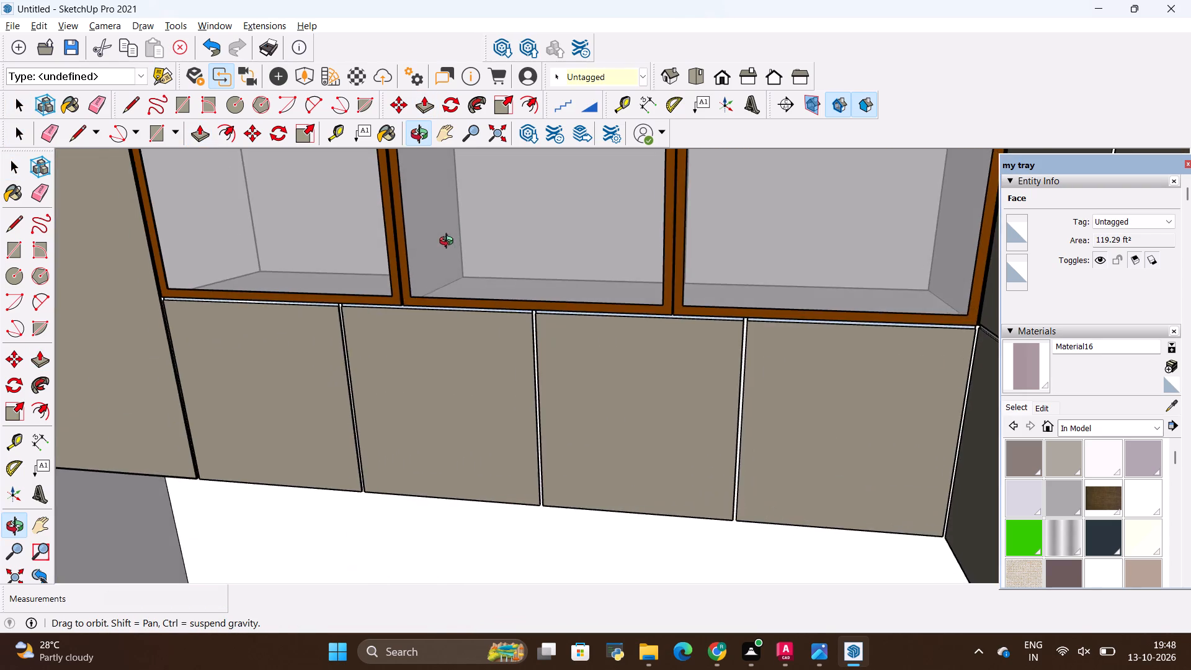
middle_click_drag(449, 243, 355, 363)
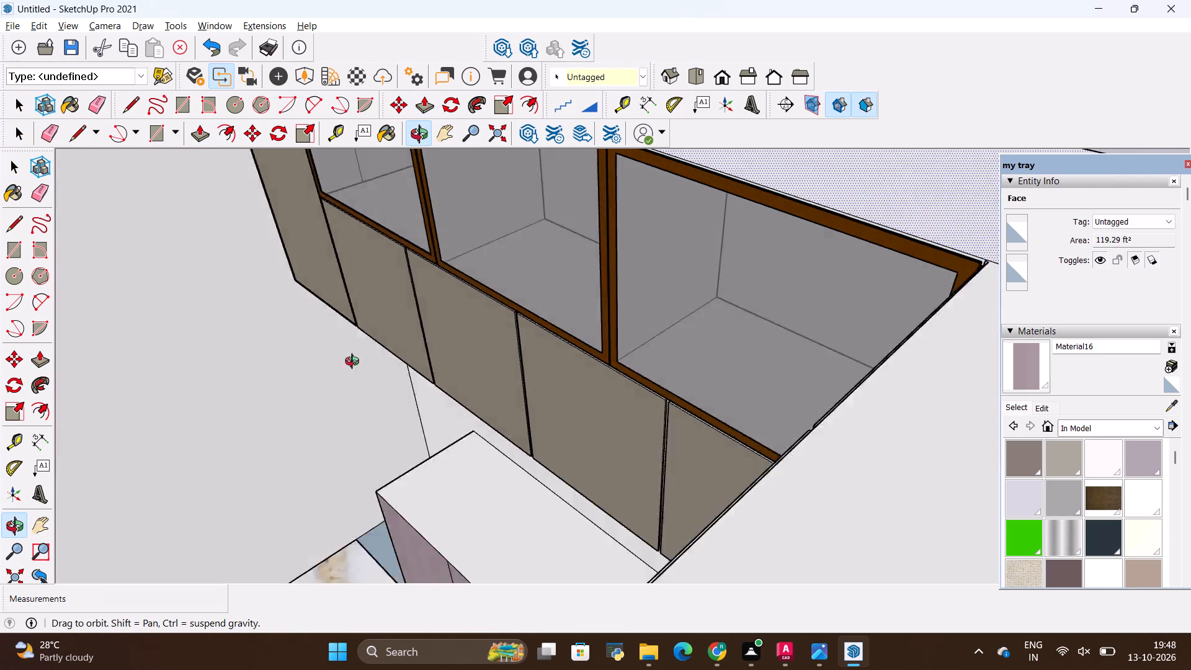
middle_click_drag(355, 363, 674, 322)
scroll(392, 257, "down", 19)
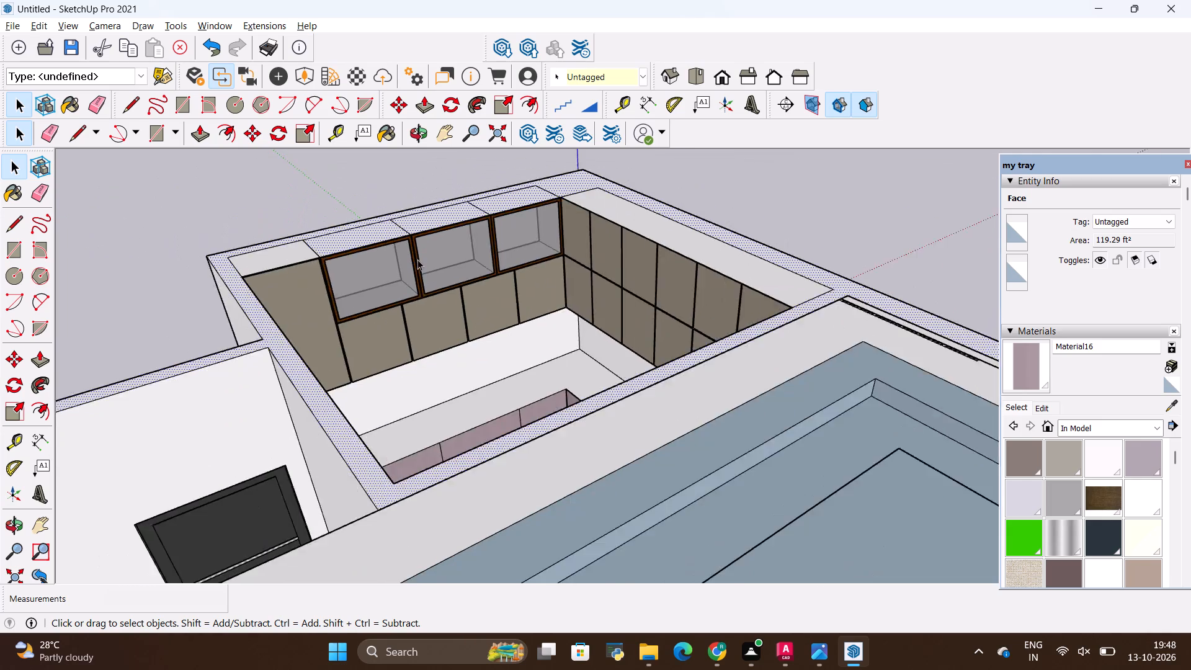
scroll(417, 259, "down", 4)
key("space")
left_click(390, 193)
scroll(456, 284, "up", 5)
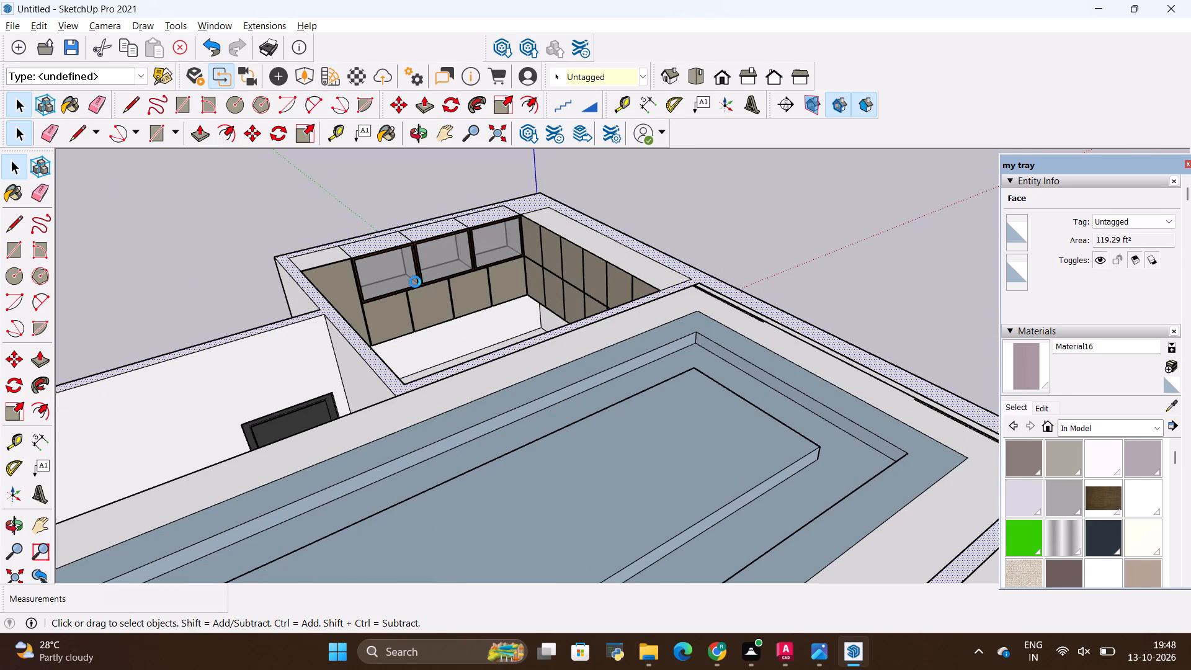
key("space")
scroll(378, 252, "up", 4)
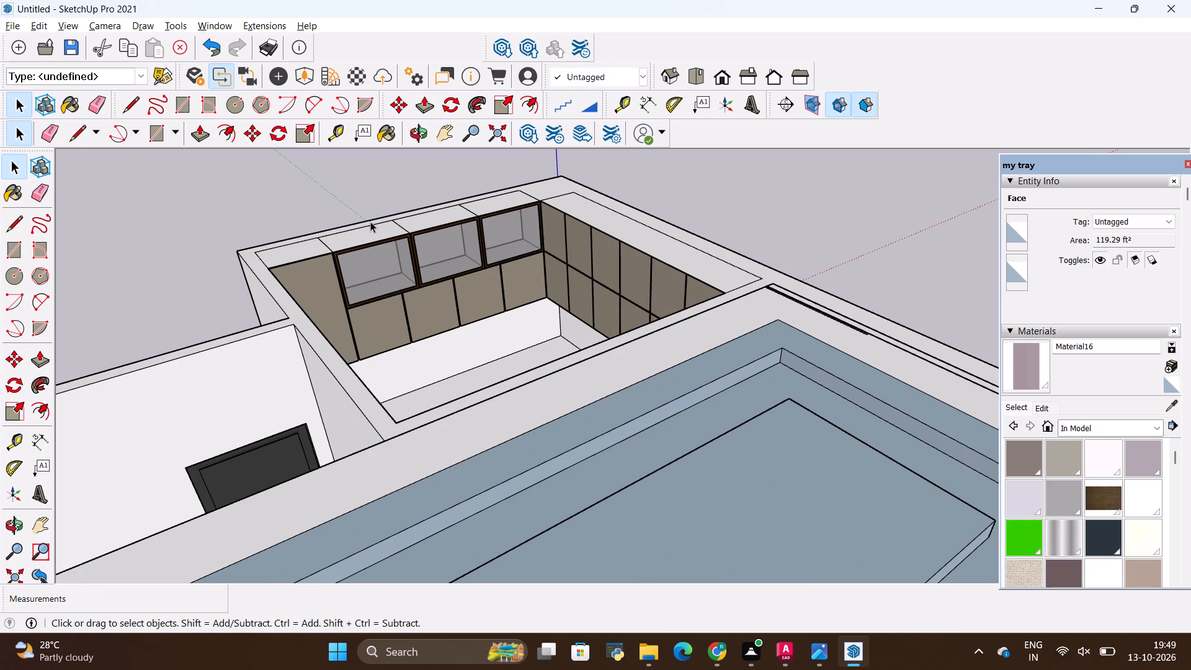
Erase the dividing line on the top surface between the tall end cabinet and the adjoining glass-fronted cabinet.
scroll(361, 218, "up", 5)
scroll(419, 248, "down", 5)
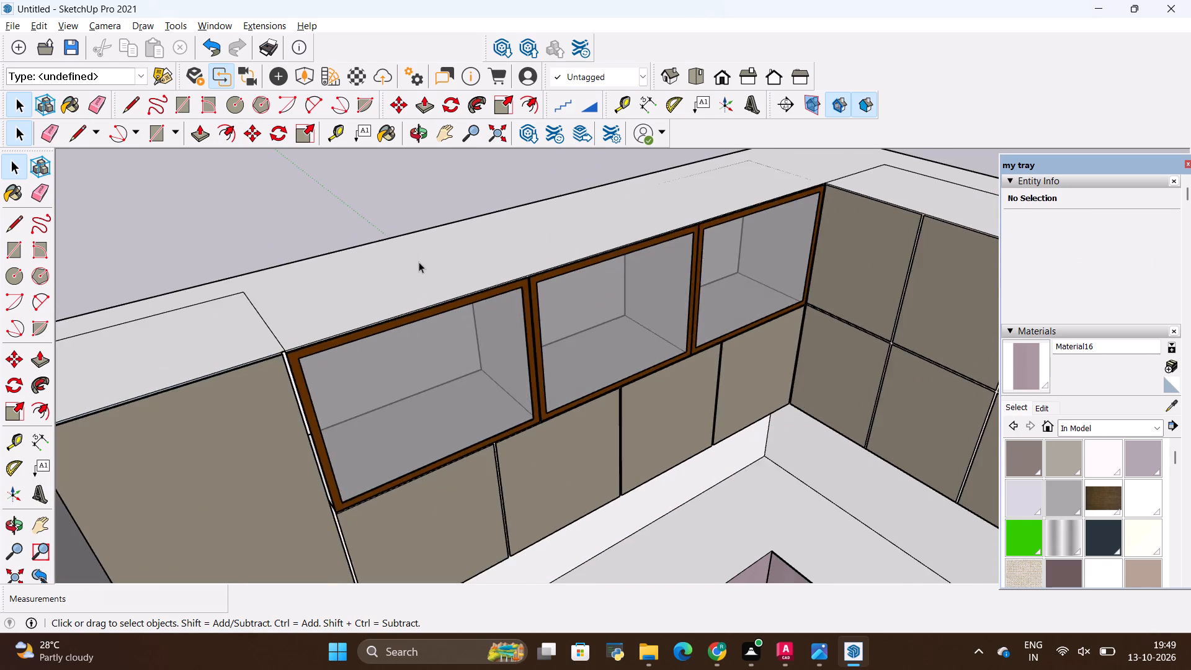
scroll(419, 262, "down", 5)
middle_click_drag(512, 286, 489, 268)
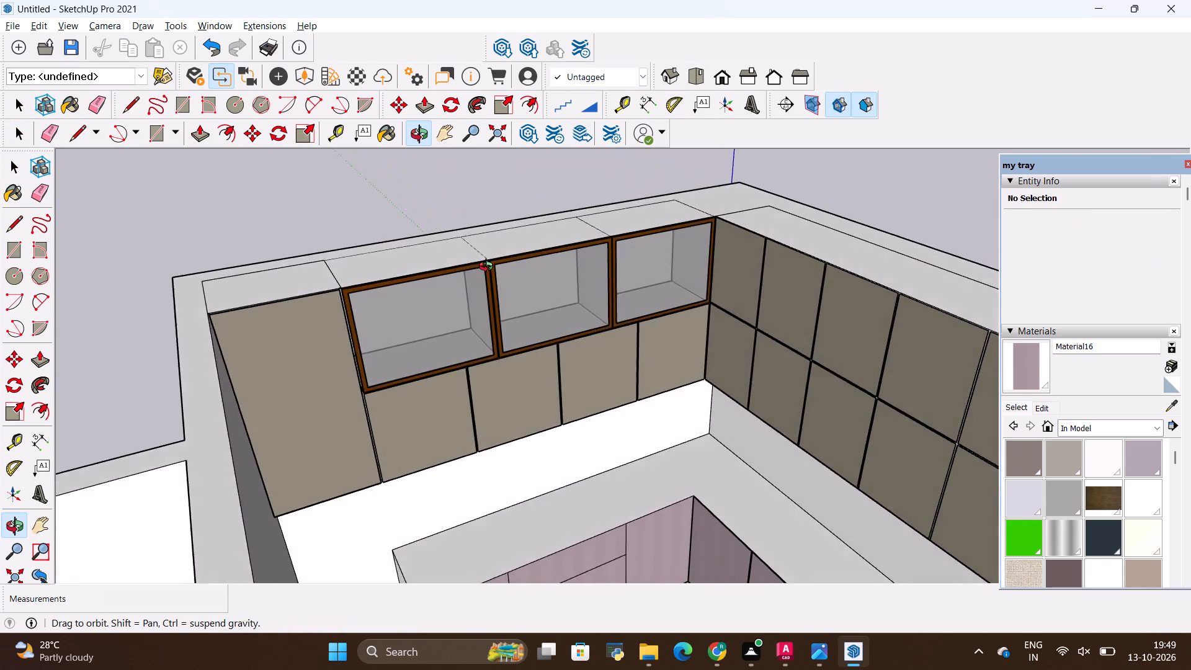
middle_click_drag(489, 268, 569, 268)
scroll(357, 285, "up", 3)
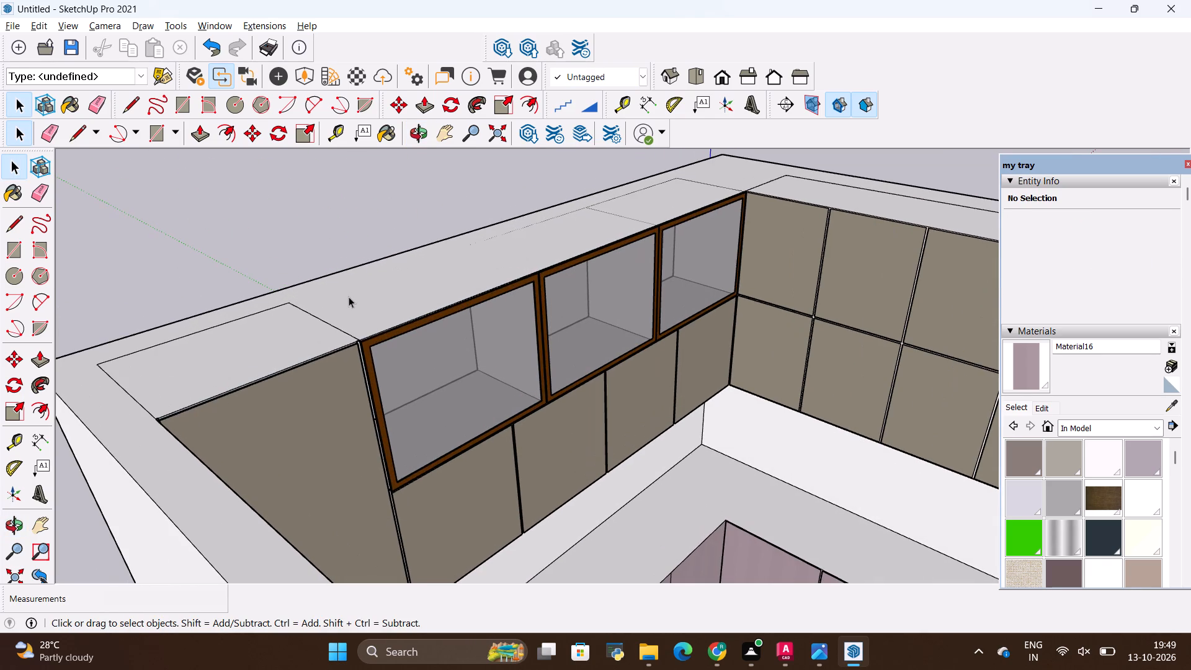
key("e")
left_click_drag(342, 305, 327, 329)
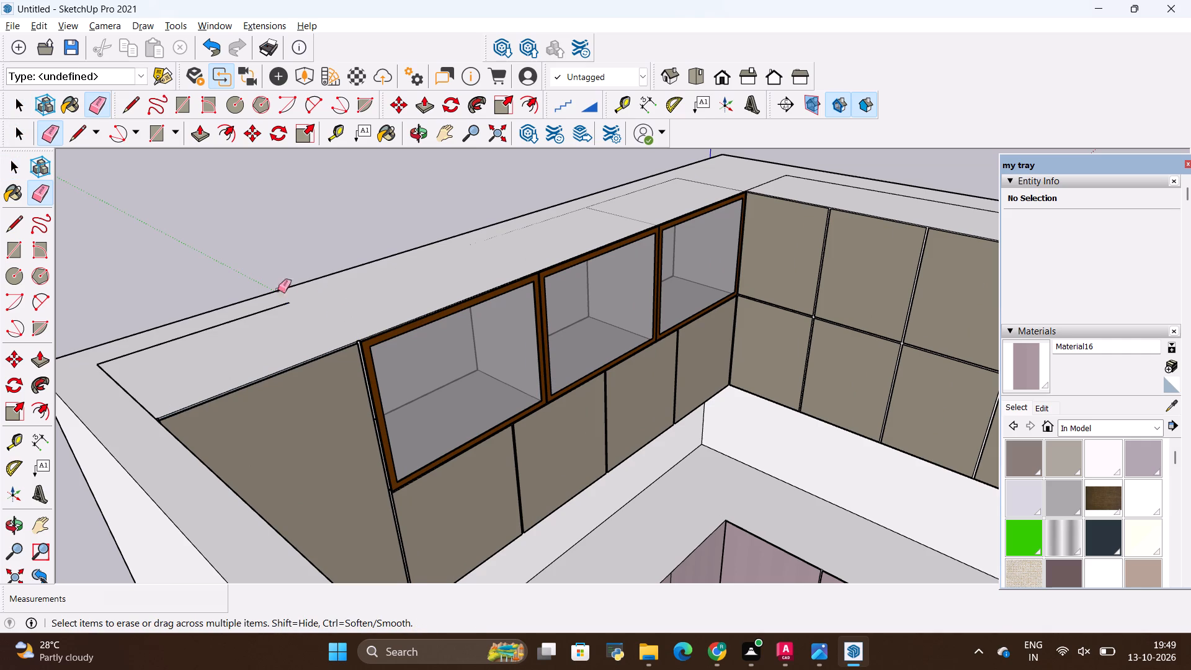
Erase the inner outline edges on the top surface around the tall end cabinet, undoing the accidental removal of the outer wall edge.
left_click_drag(234, 303, 243, 316)
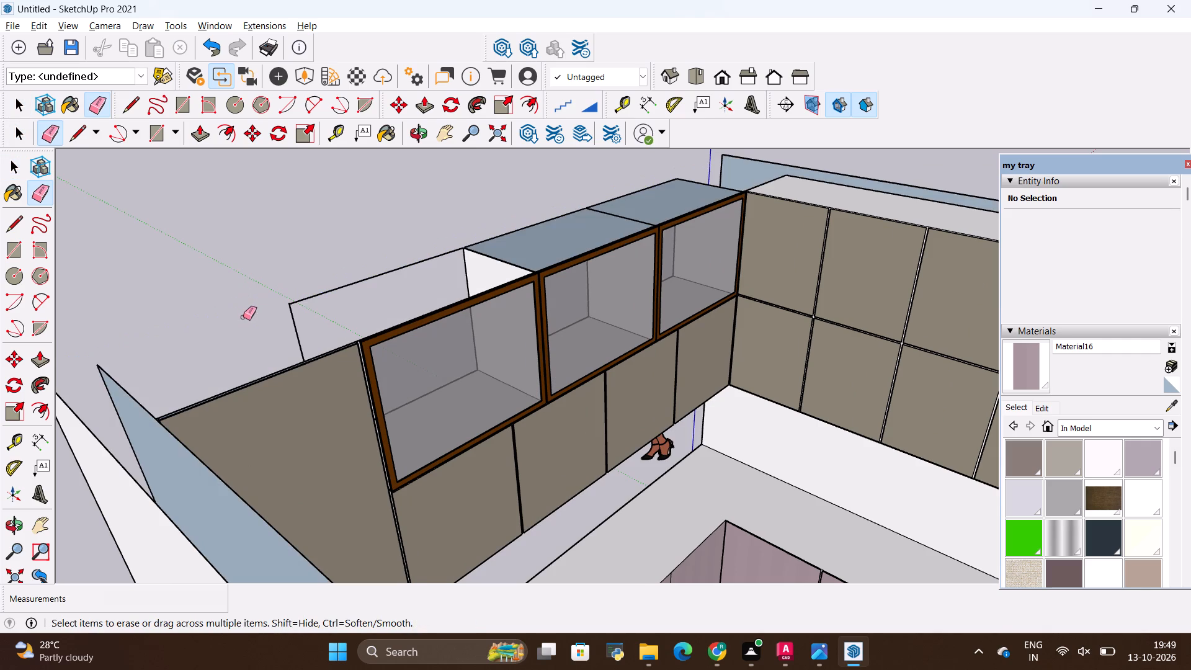
key("alt+BackSpace")
scroll(243, 311, "up", 2)
left_click_drag(245, 315, 251, 323)
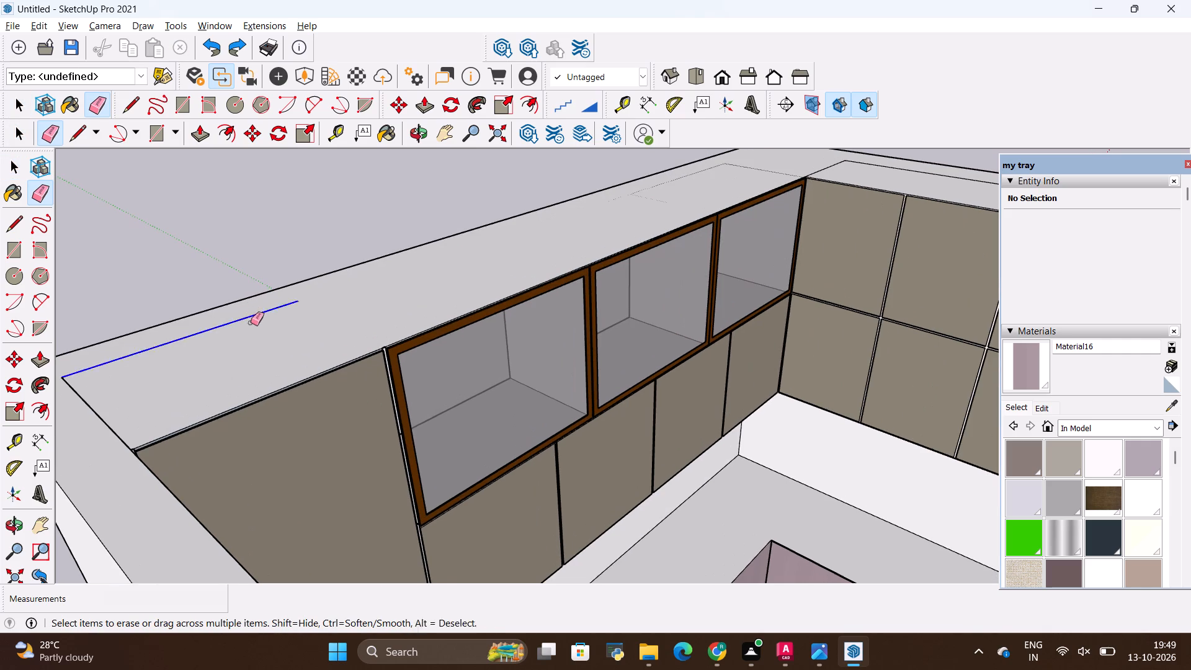
left_click_drag(251, 323, 252, 324)
scroll(202, 364, "down", 5)
middle_click_drag(424, 373, 368, 397)
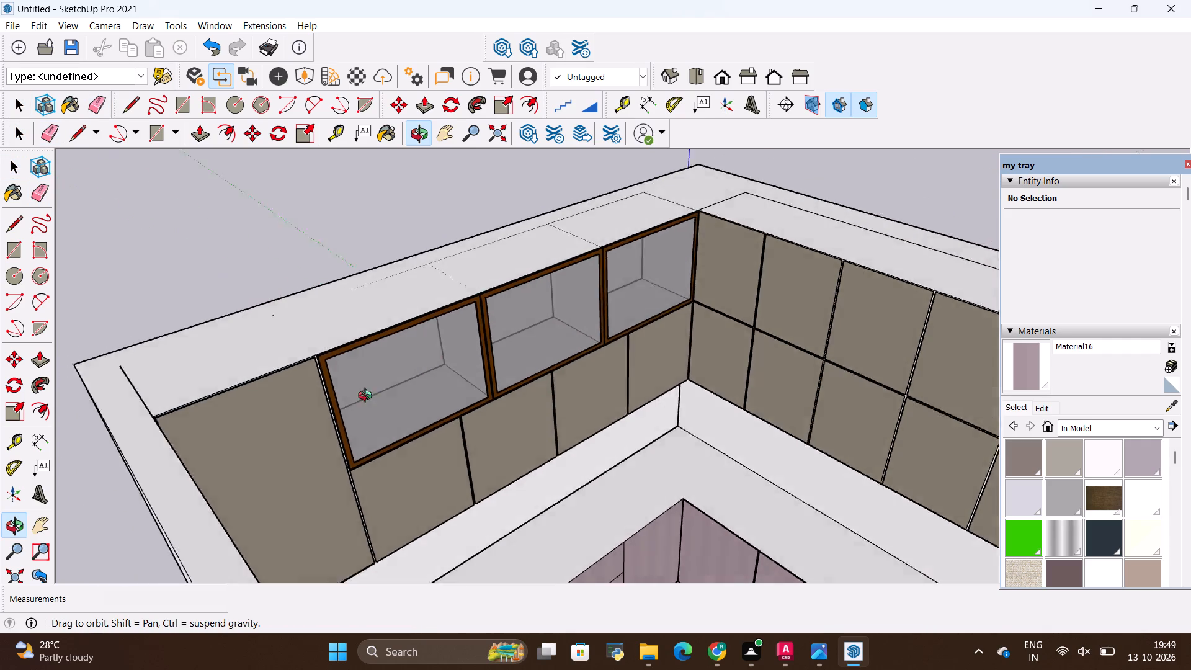
middle_click_drag(368, 397, 393, 407)
left_click_drag(156, 388, 135, 409)
Erase the dividing line on the top surface above the joint between the two glass-fronted cabinets nearest the inner corner.
left_click_drag(604, 222, 596, 249)
key("alt+BackSpace")
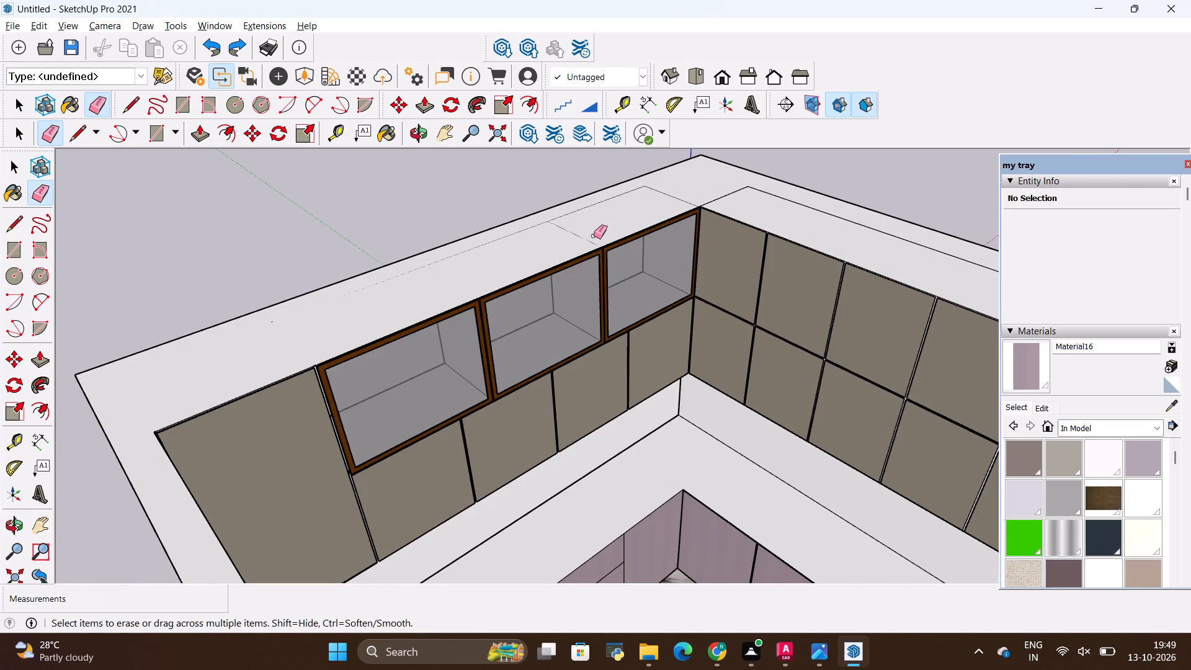
left_click_drag(589, 228, 588, 244)
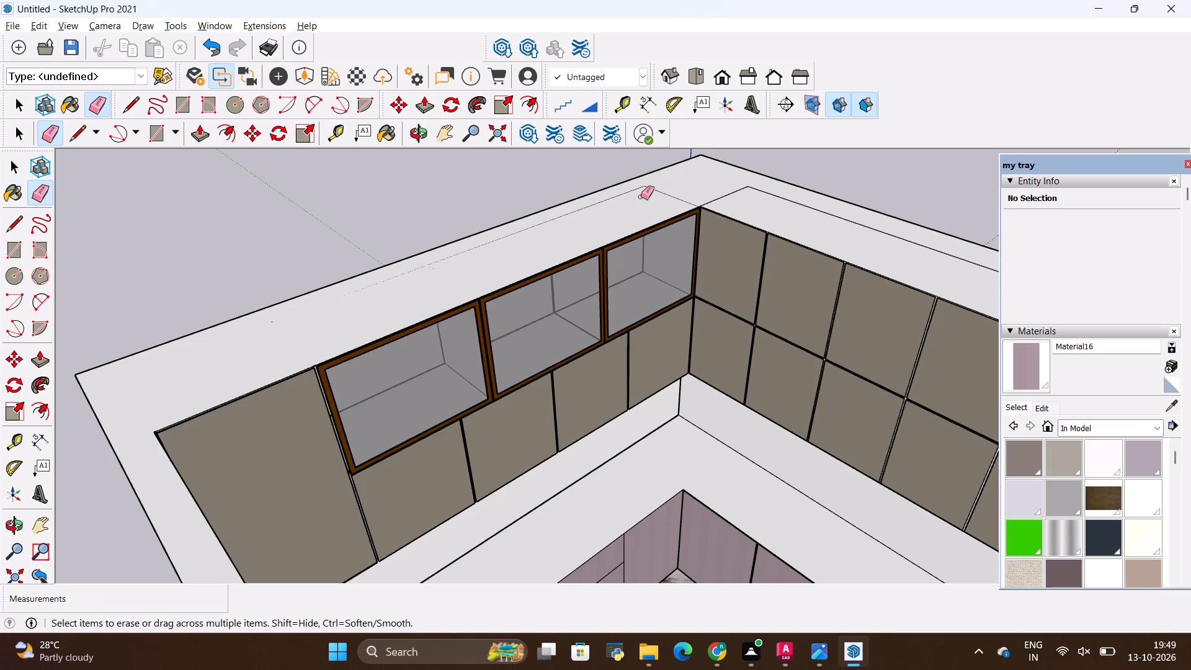
scroll(607, 210, "down", 2)
middle_click_drag(604, 223, 455, 256)
middle_click_drag(608, 241, 669, 227)
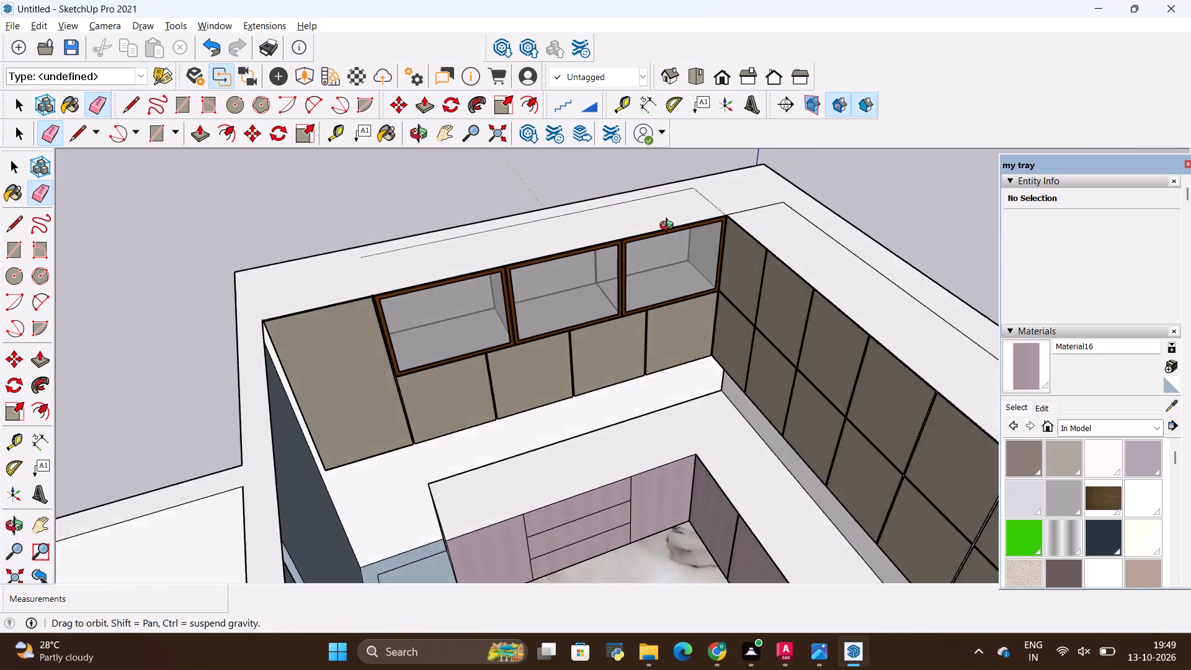
Undo the recent edge erasures on the top surface above the wall cabinets, inspect the restored outline, and redo one change.
middle_click_drag(669, 227, 740, 190)
key("alt+BackSpace")
key("alt+BackSpace")
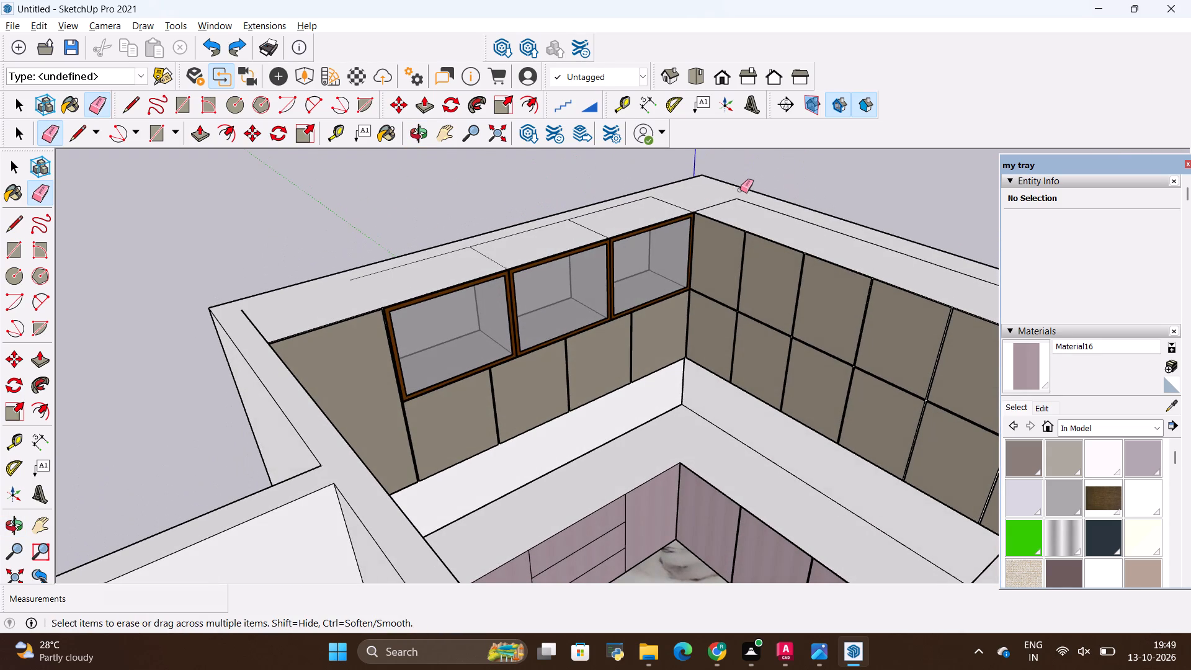
key("alt+BackSpace")
key("alt+BackSpace")
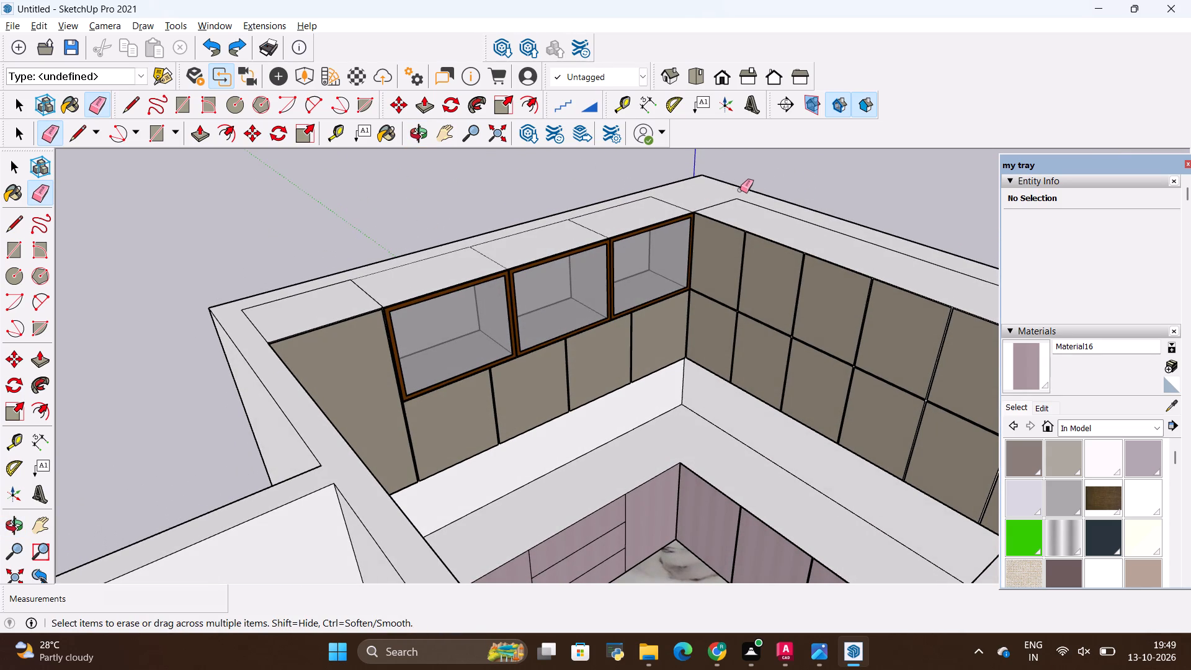
key("alt+BackSpace")
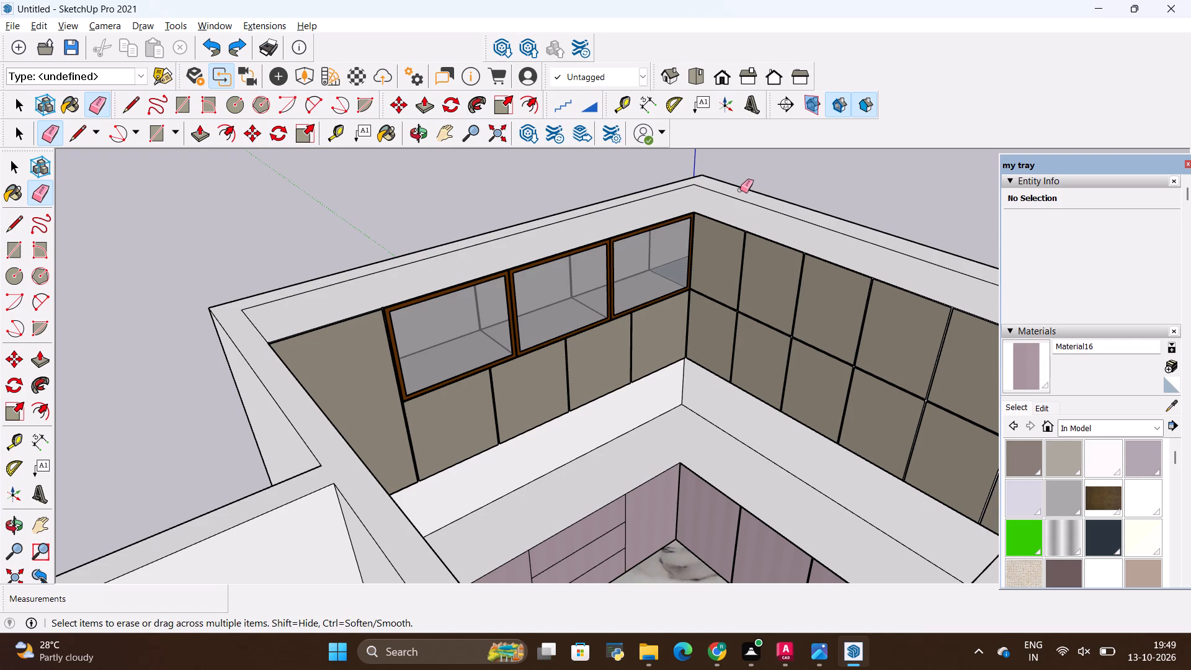
scroll(556, 341, "up", 7)
scroll(570, 250, "down", 5)
middle_click_drag(666, 279, 612, 303)
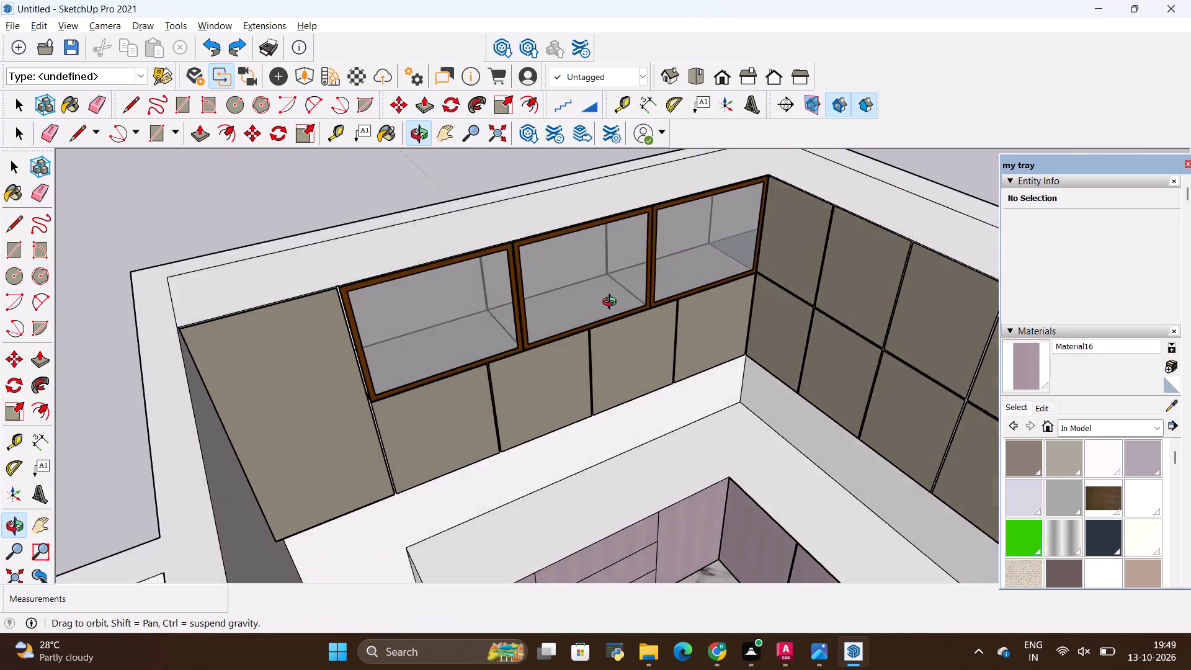
middle_click_drag(612, 303, 515, 342)
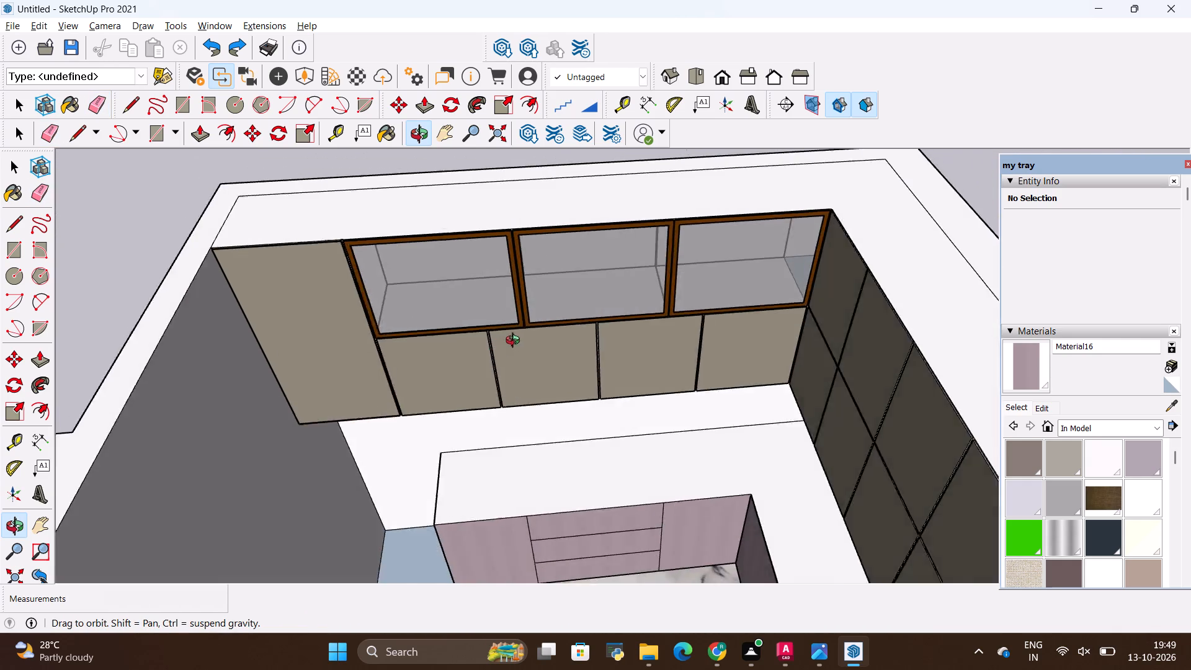
middle_click_drag(515, 342, 672, 308)
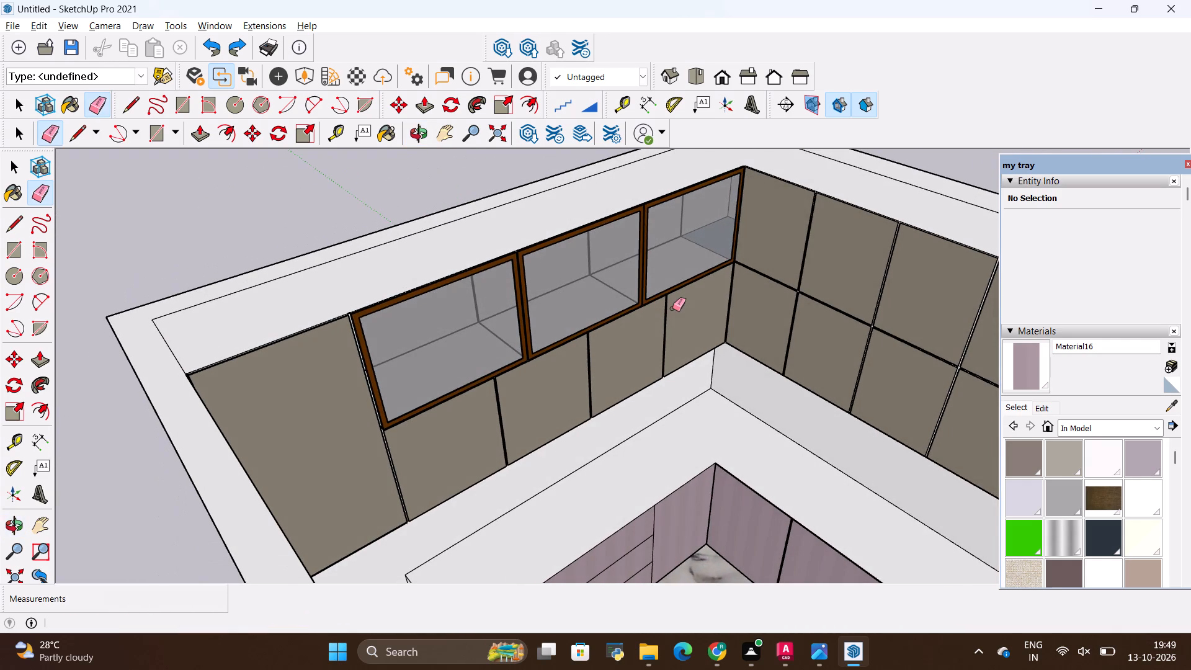
key("ctrl+y")
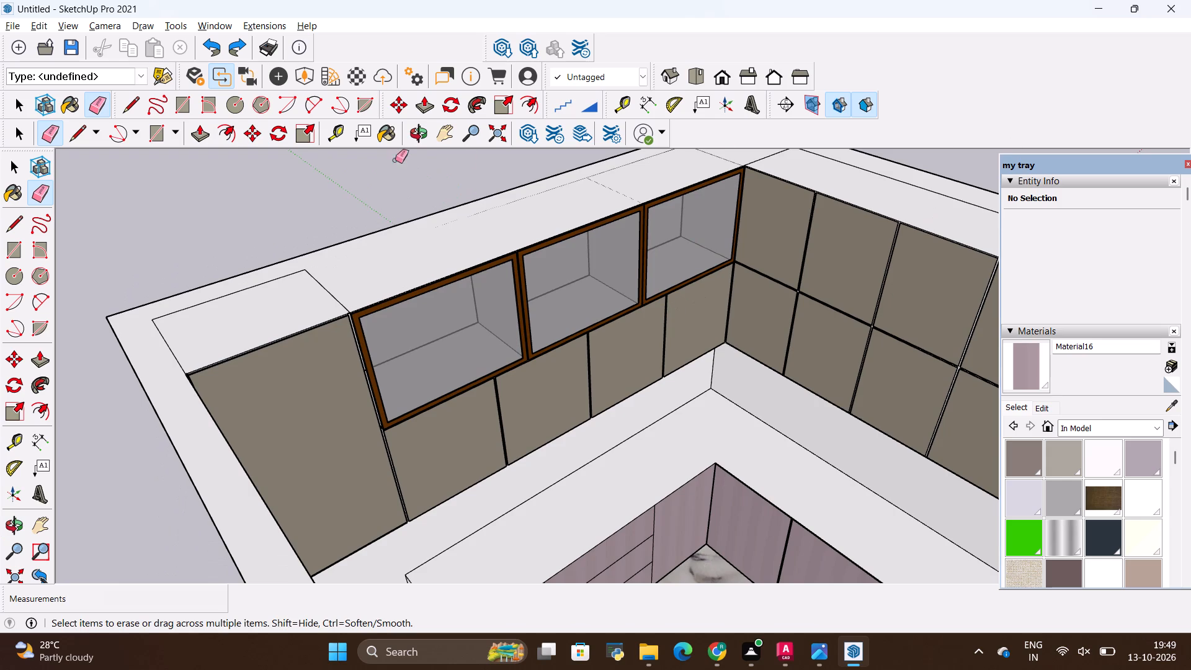
Erase the dividing line and back outline edge above the tall end cabinet, undoing the removal of its wall-side edge.
left_click_drag(320, 264, 312, 287)
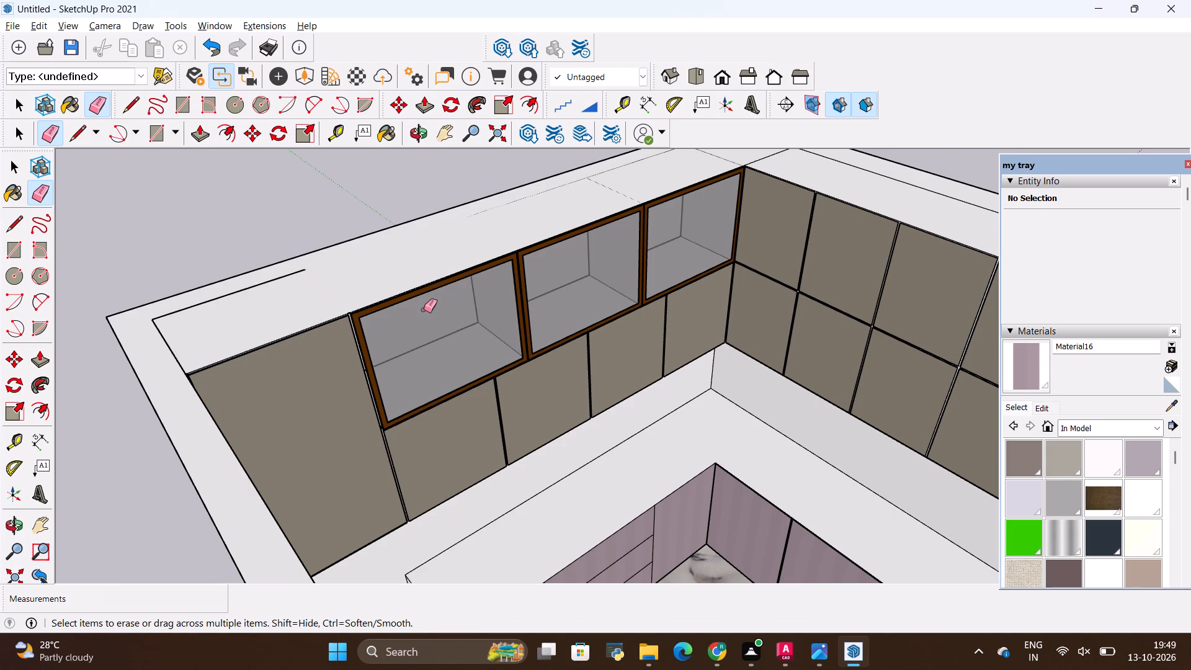
middle_click_drag(424, 310, 275, 337)
scroll(285, 228, "up", 3)
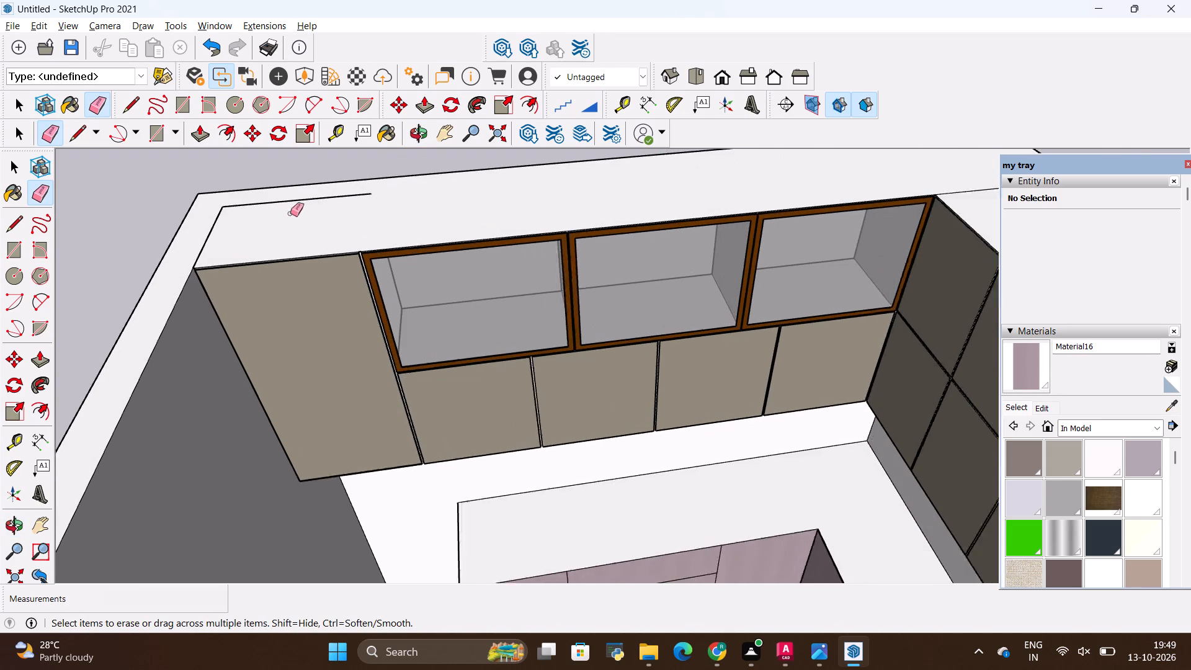
left_click_drag(319, 191, 321, 203)
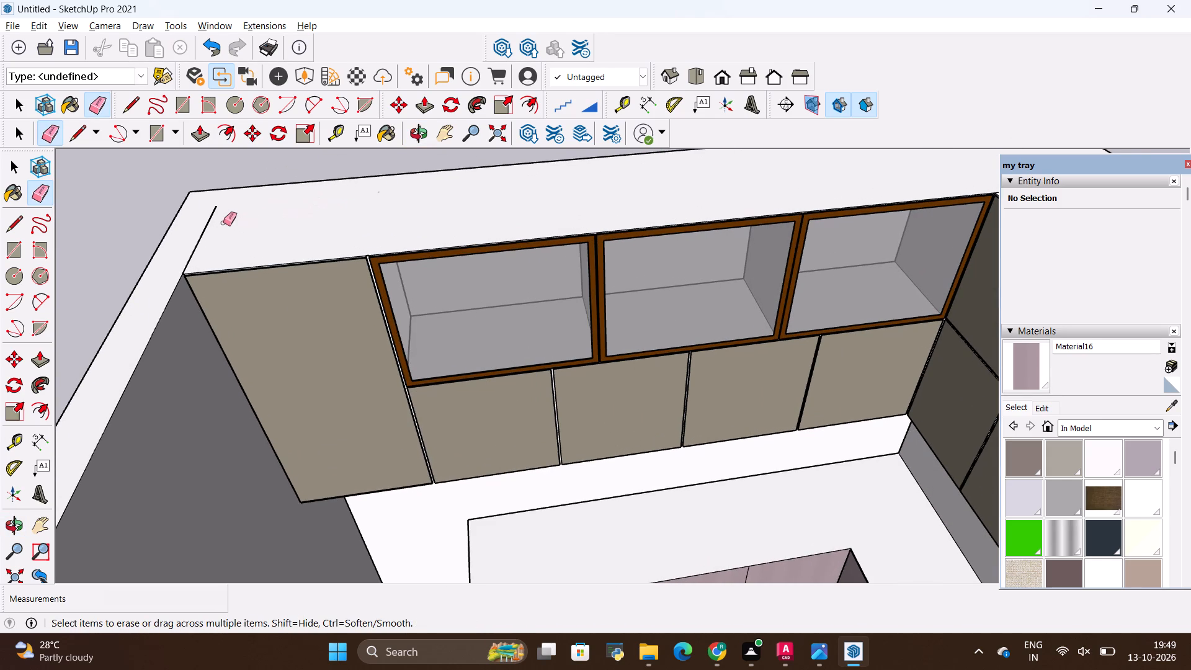
left_click_drag(212, 221, 197, 224)
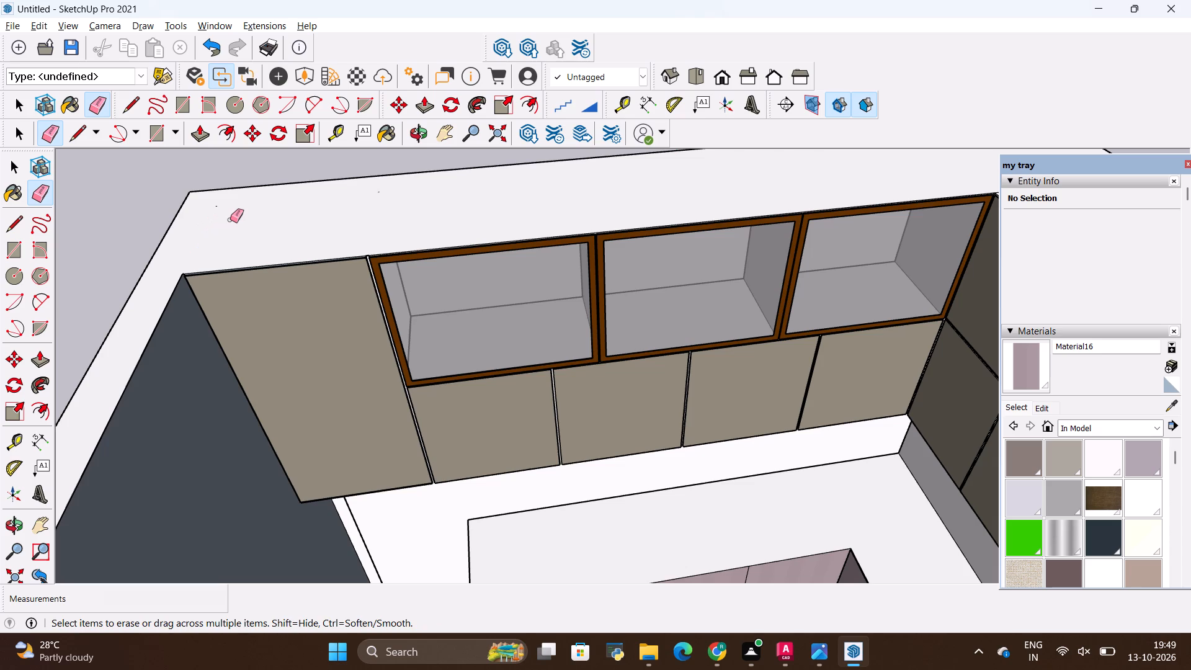
key("alt+BackSpace")
Select the walls' top face and examine how far it extends over the kitchen and adjoining rooms from several angles.
key("space")
left_click(230, 219)
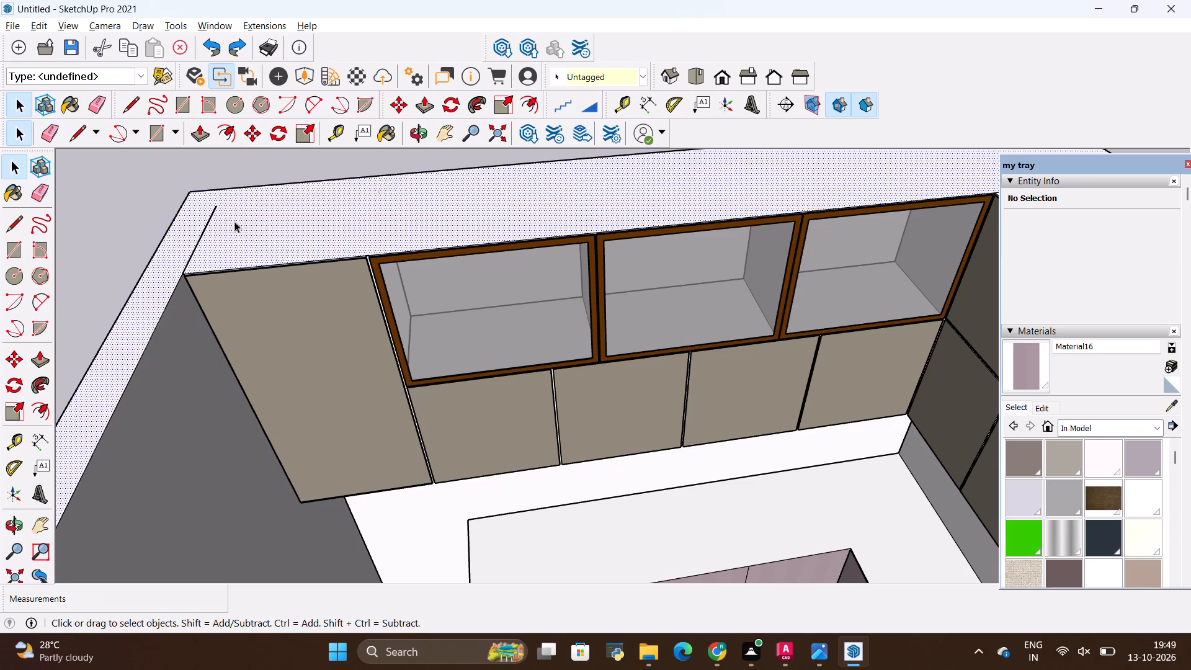
scroll(243, 227, "down", 6)
middle_click_drag(226, 223, 921, 100)
scroll(680, 365, "down", 2)
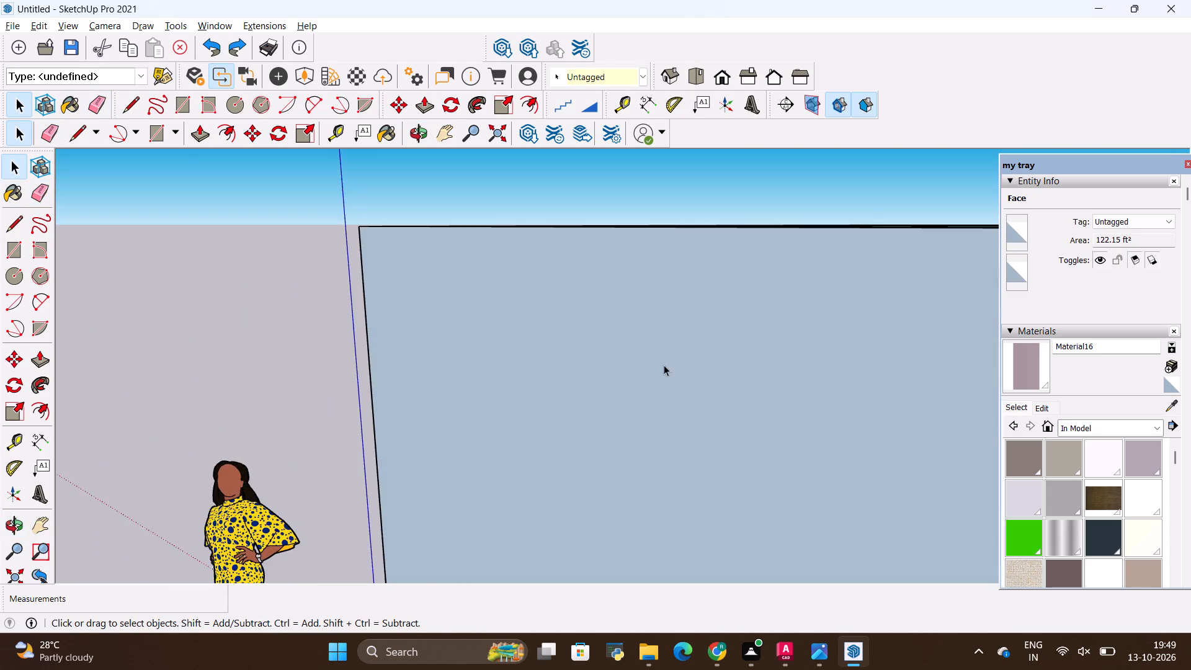
scroll(664, 365, "down", 3)
scroll(529, 378, "down", 6)
scroll(602, 360, "down", 10)
middle_click_drag(787, 270, 787, 271)
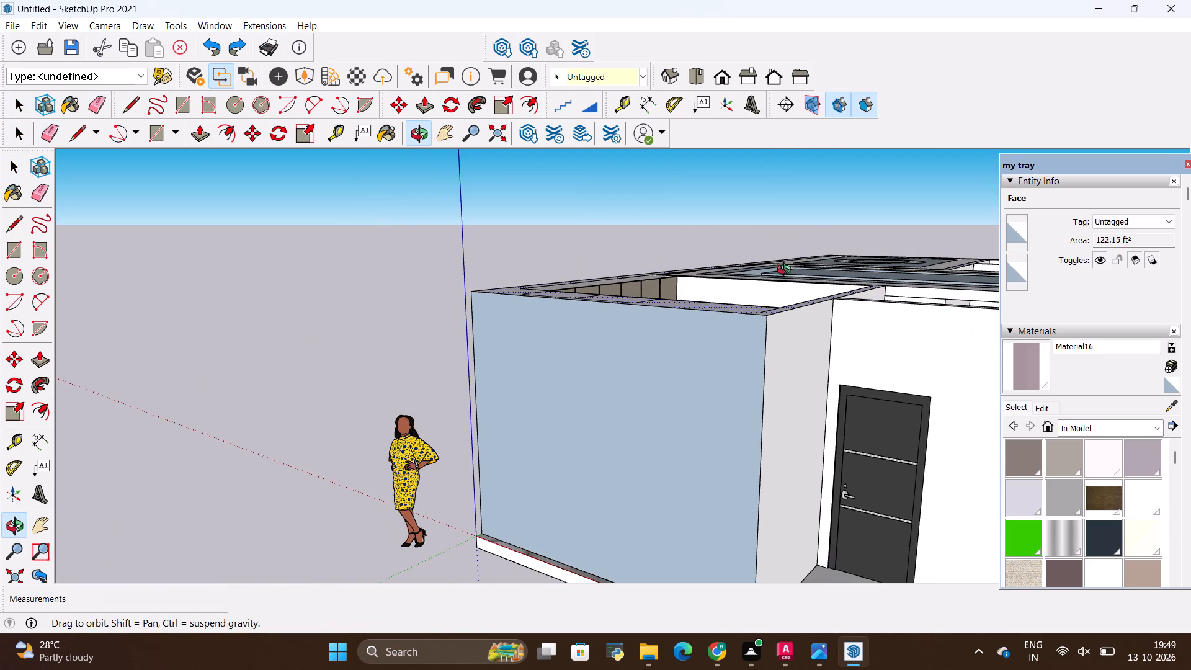
middle_click_drag(787, 271, 762, 350)
scroll(721, 230, "down", 4)
scroll(577, 501, "up", 20)
scroll(577, 501, "up", 10)
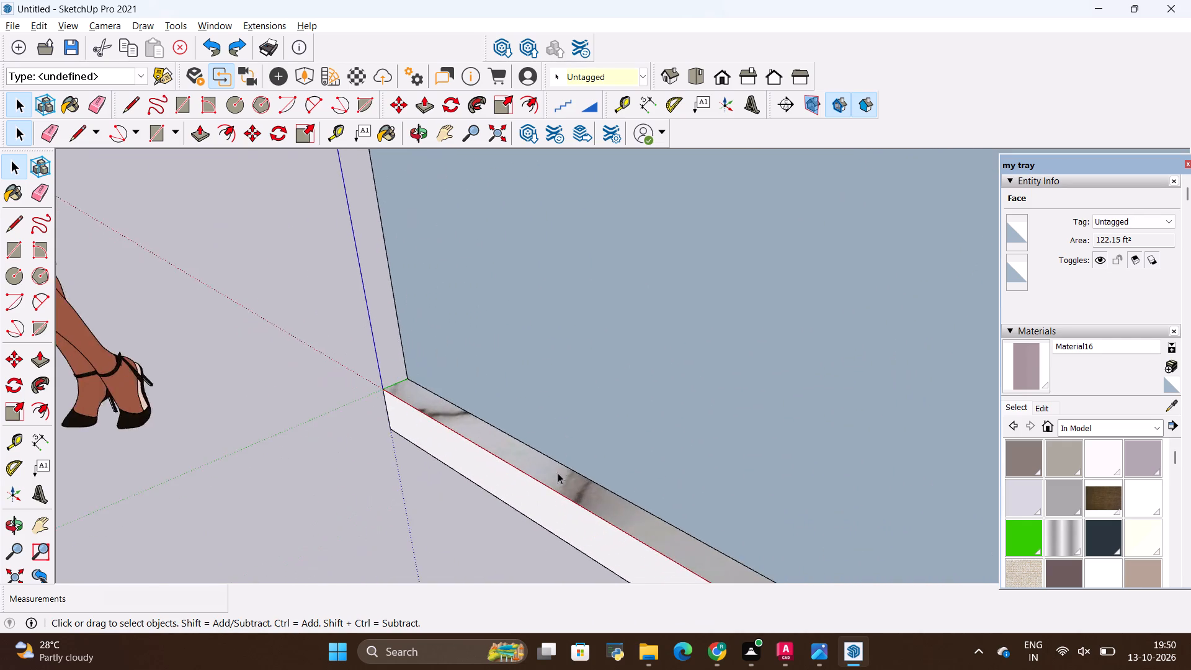
scroll(558, 473, "up", 3)
scroll(561, 461, "down", 20)
scroll(561, 461, "down", 6)
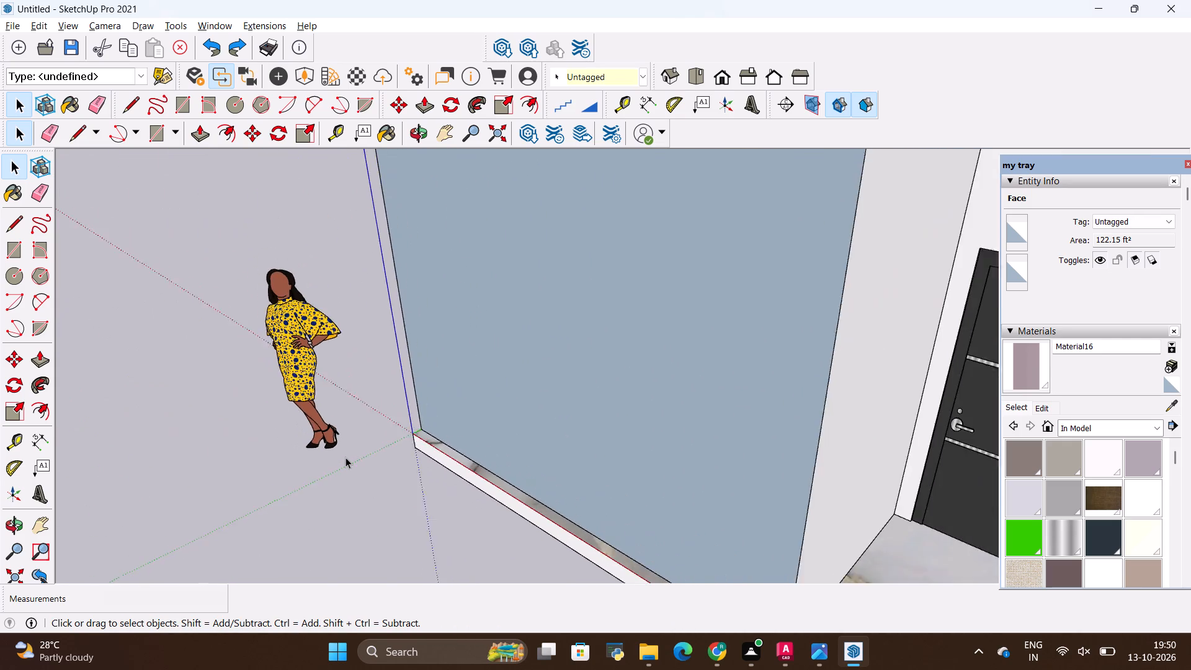
scroll(346, 457, "down", 7)
middle_click_drag(612, 243, 386, 395)
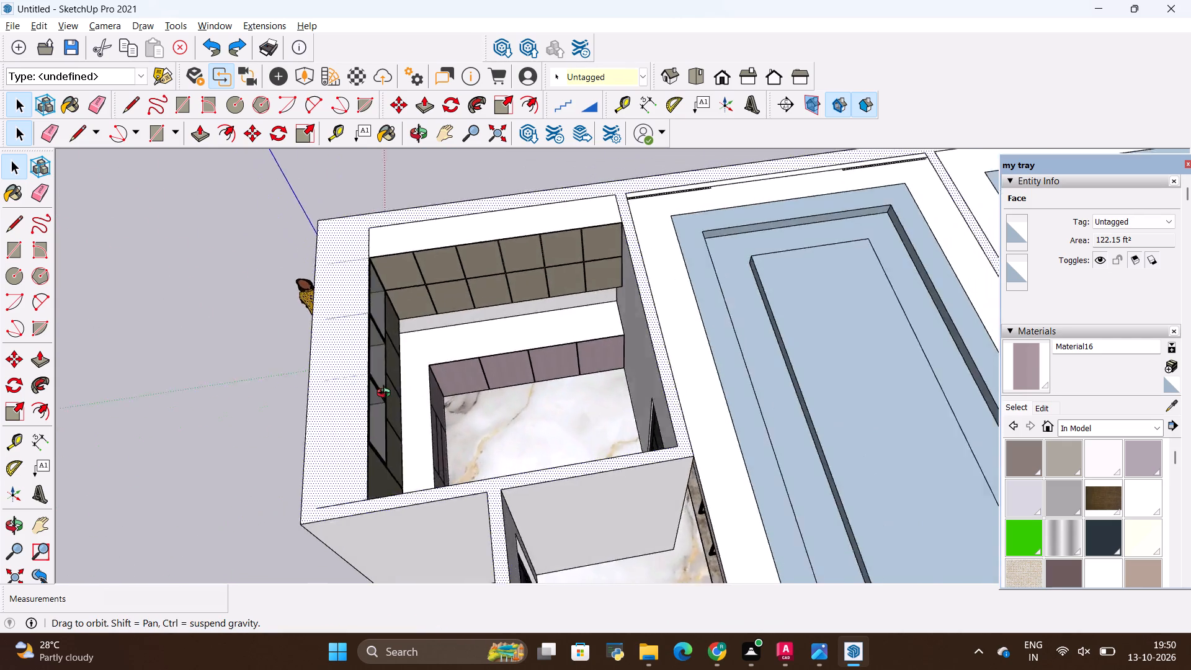
middle_click_drag(386, 395, 187, 276)
scroll(348, 339, "down", 5)
scroll(451, 321, "down", 6)
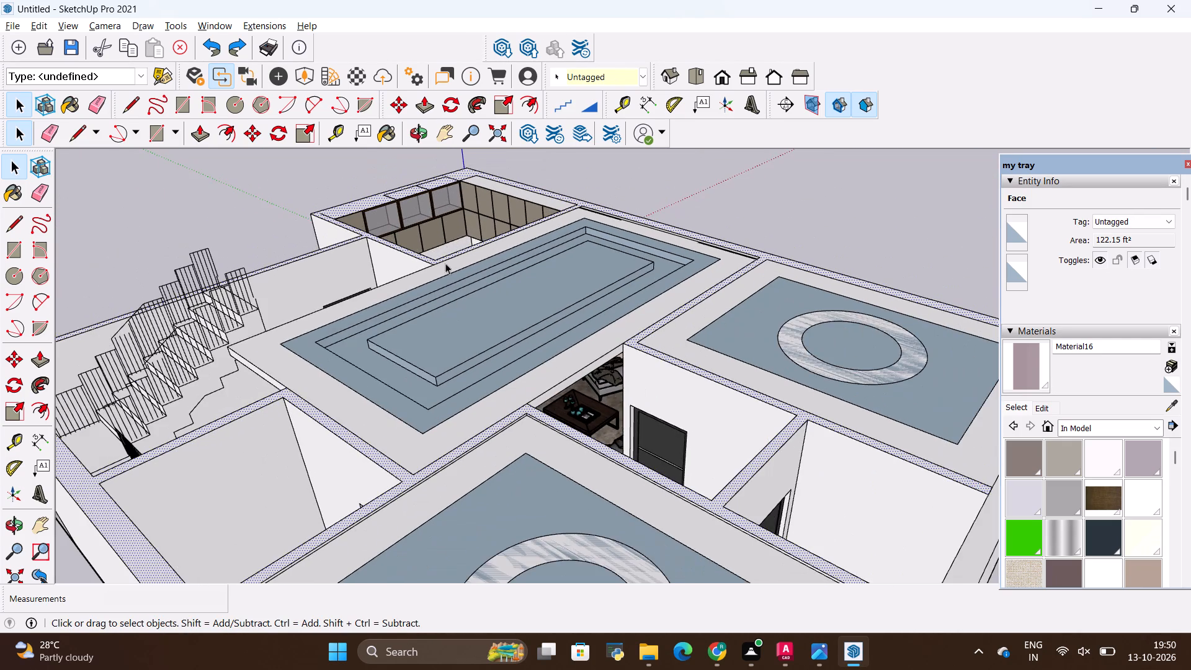
Erase the large blue face and the narrow blue strip in the gap between the base cabinets' end and the side wall.
scroll(418, 187, "up", 10)
scroll(669, 337, "up", 1)
middle_click_drag(669, 337, 513, 405)
scroll(557, 392, "down", 5)
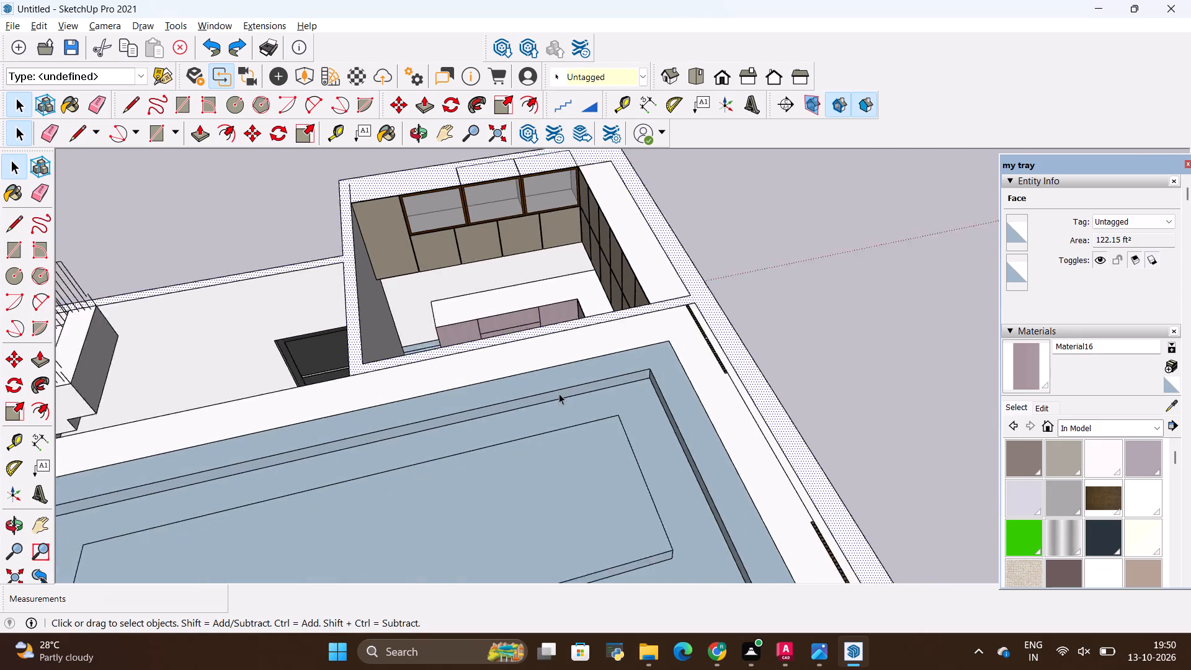
scroll(559, 393, "down", 1)
scroll(550, 212, "up", 5)
scroll(545, 322, "down", 4)
middle_click_drag(537, 364, 587, 415)
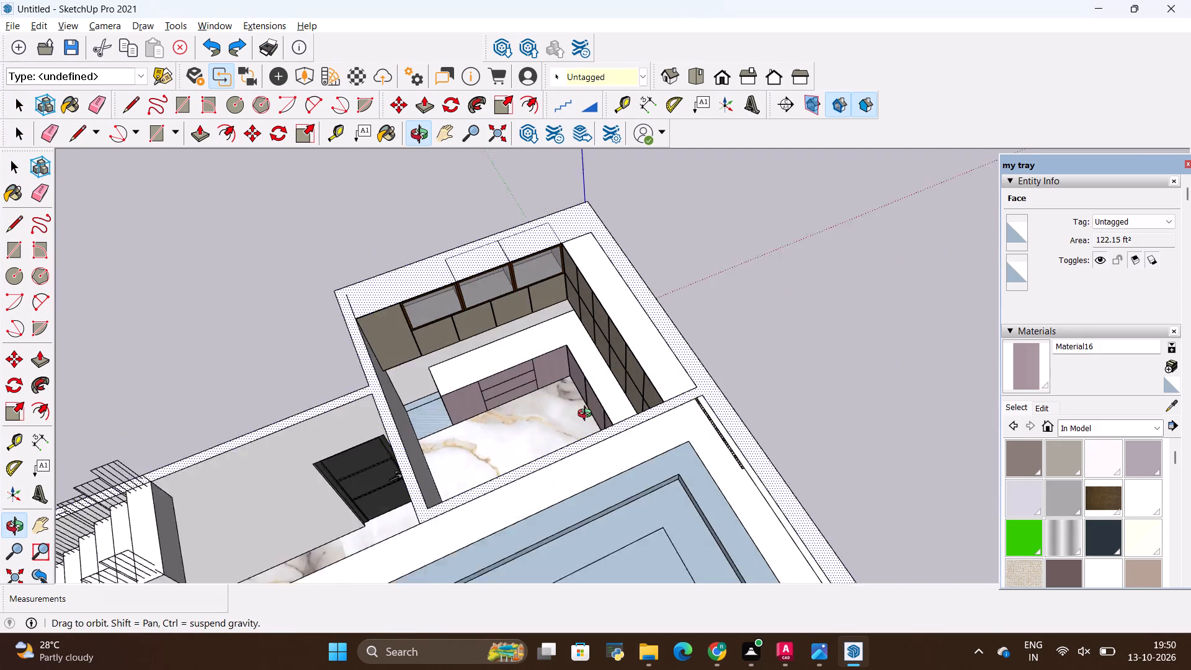
middle_click_drag(587, 415, 592, 417)
scroll(447, 439, "up", 5)
left_click(430, 412)
right_click(430, 413)
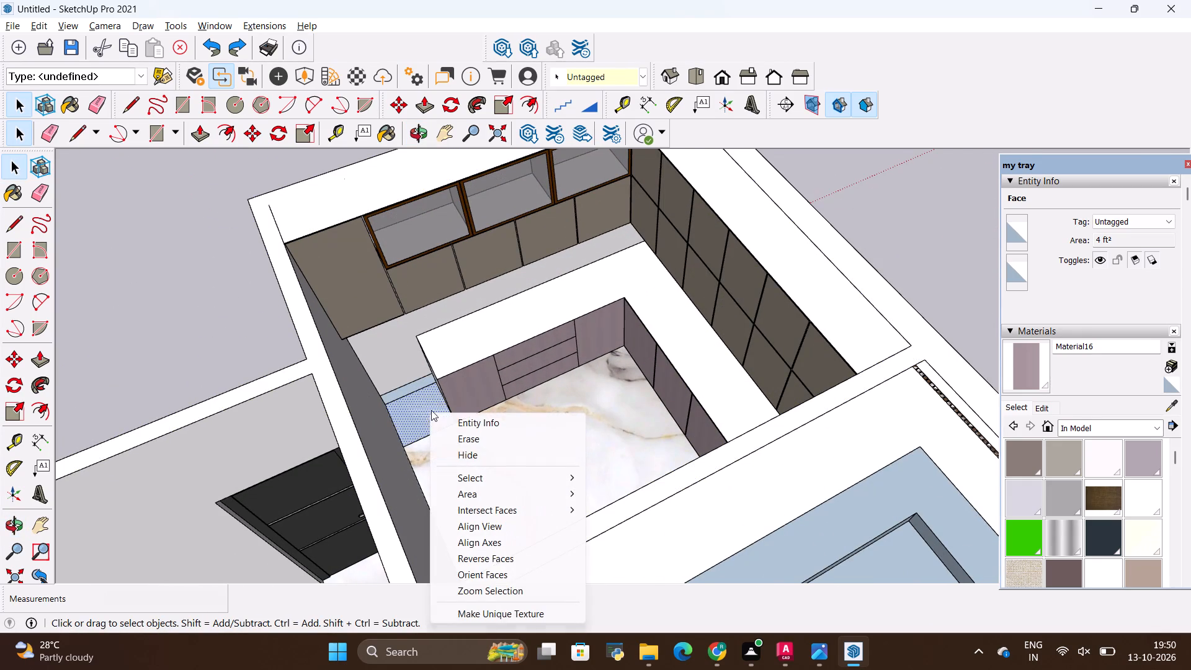
left_click(457, 432)
scroll(411, 390, "up", 2)
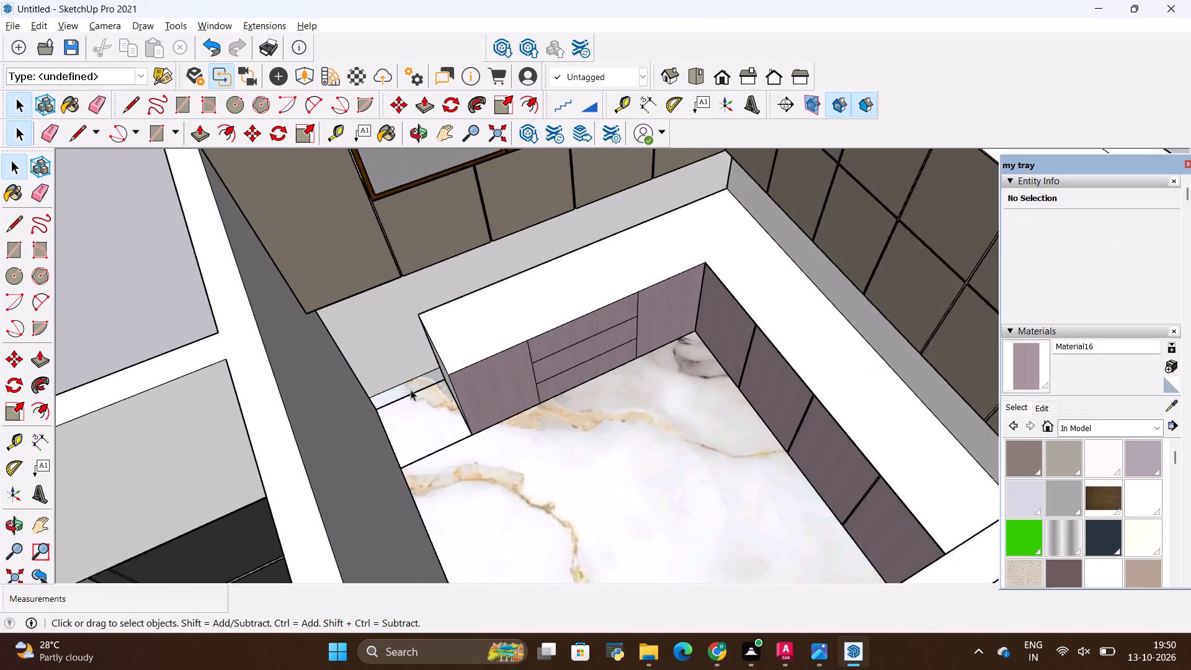
scroll(411, 390, "up", 8)
right_click(417, 381)
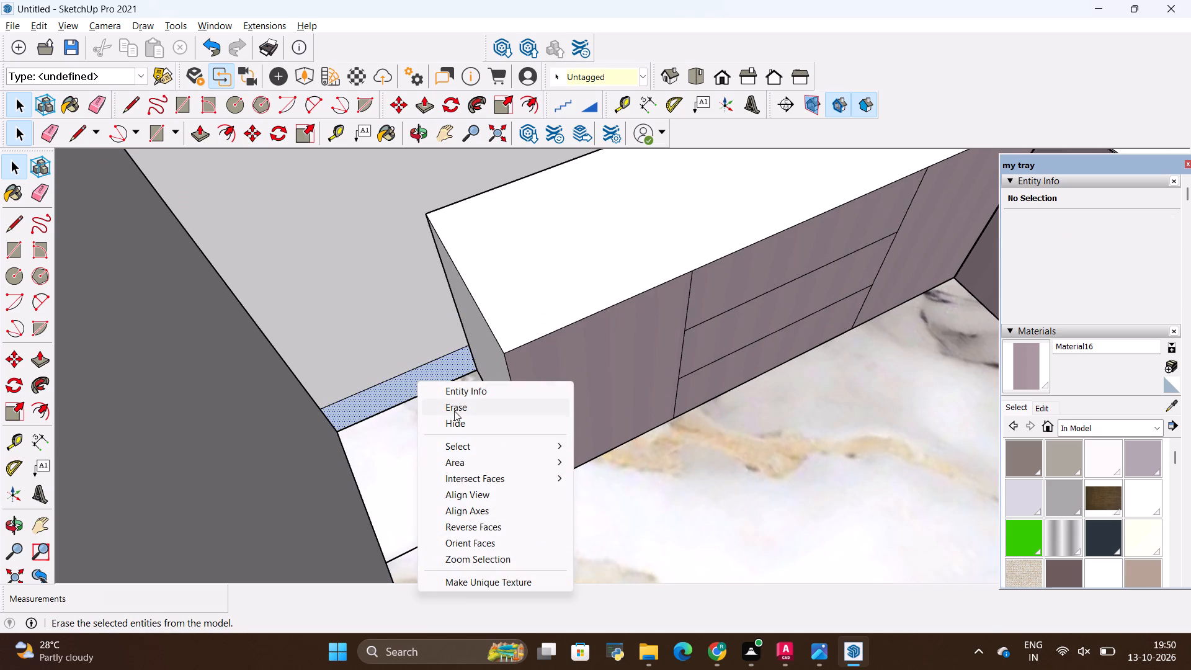
left_click(455, 411)
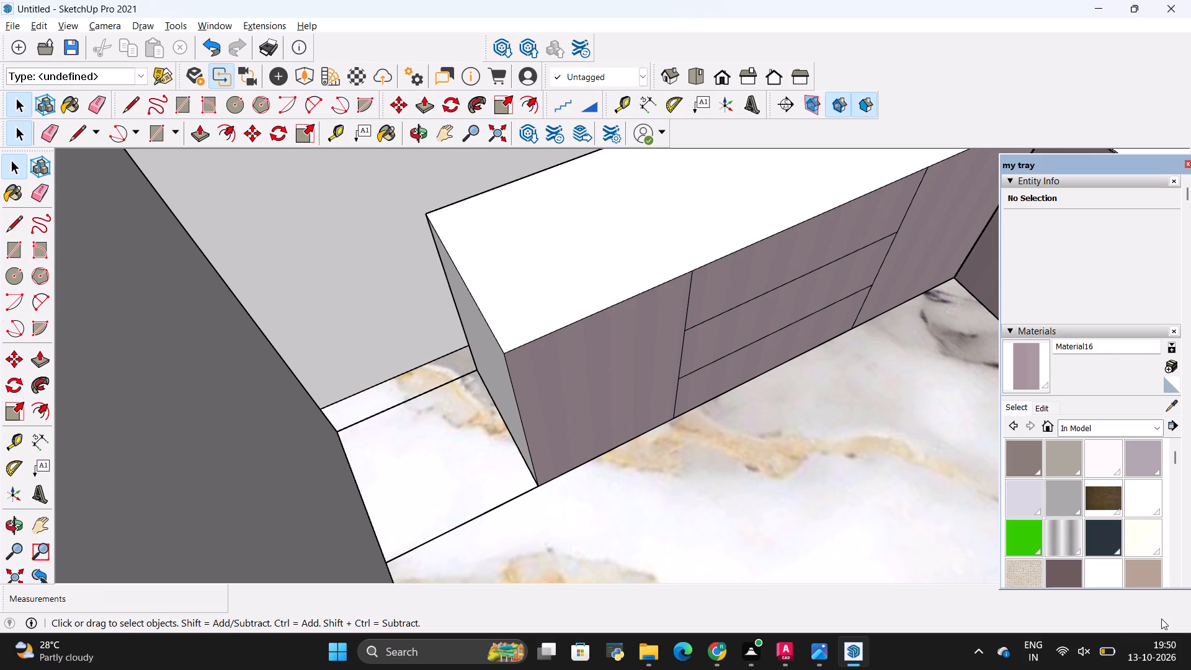
Examine the kitchen's base cabinets, countertop and wall cabinets from several angles.
scroll(1138, 612, "down", 5)
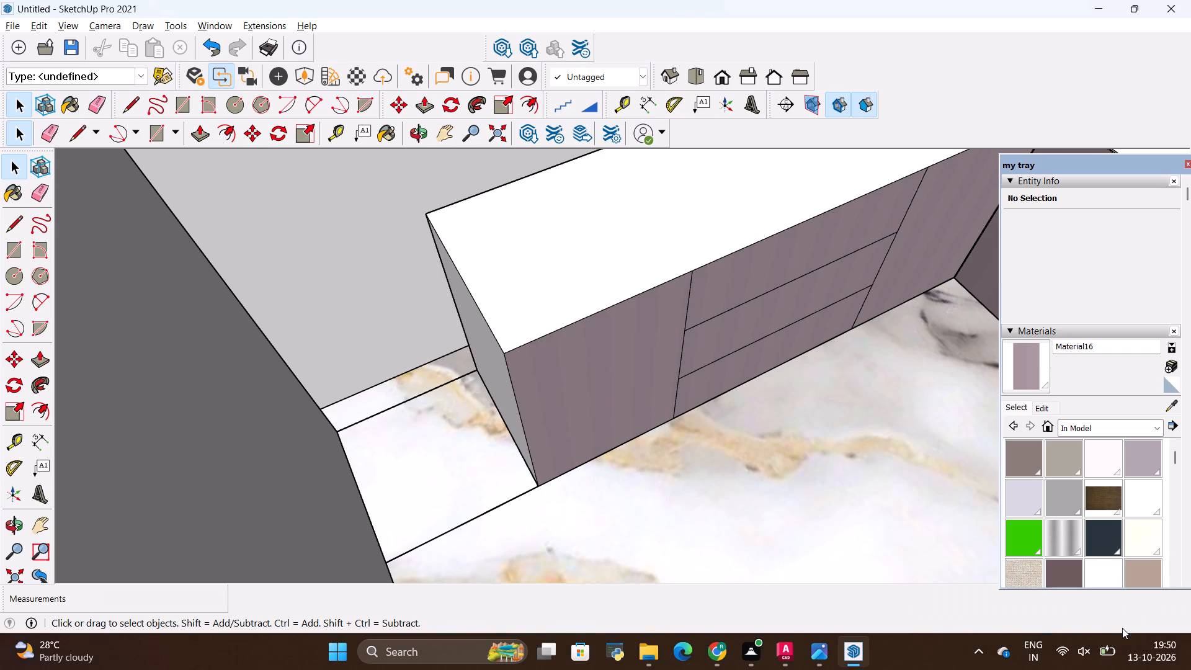
scroll(1131, 651, "down", 4)
scroll(568, 462, "down", 5)
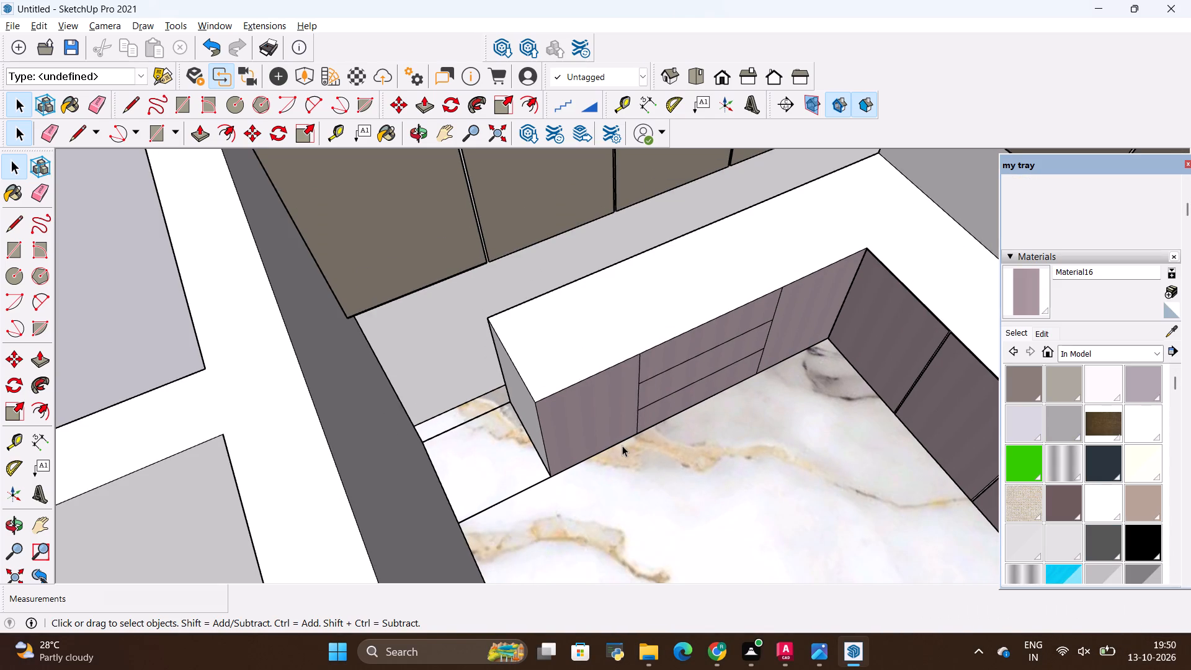
scroll(622, 445, "down", 1)
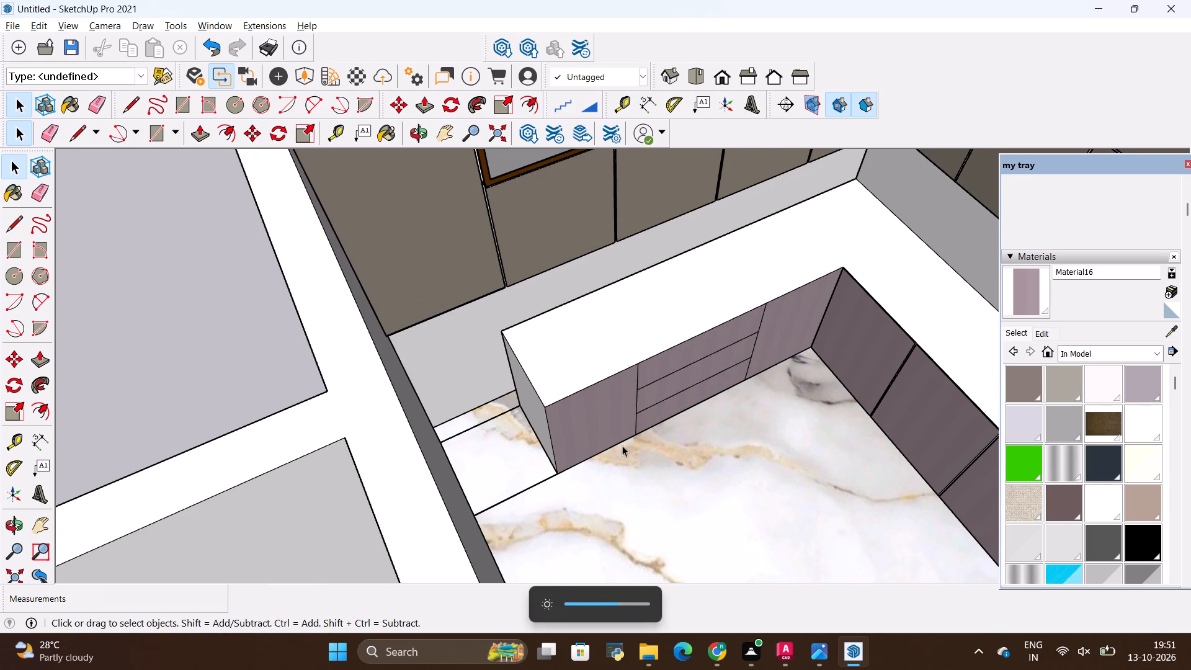
scroll(622, 445, "down", 9)
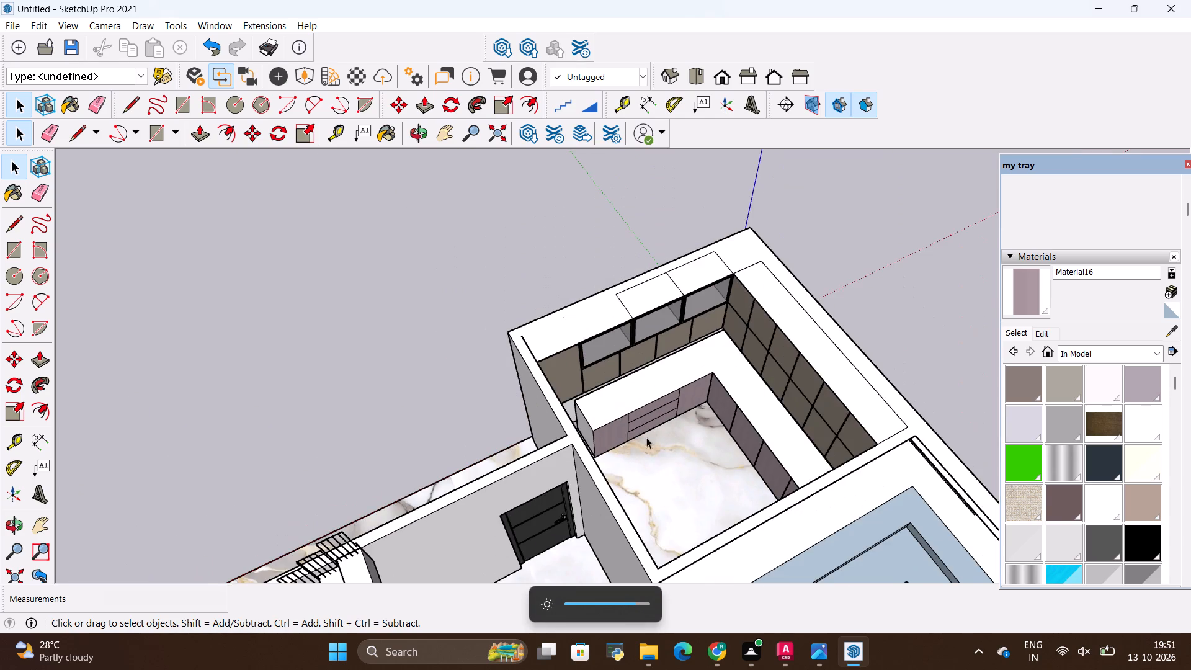
middle_click_drag(653, 436, 581, 265)
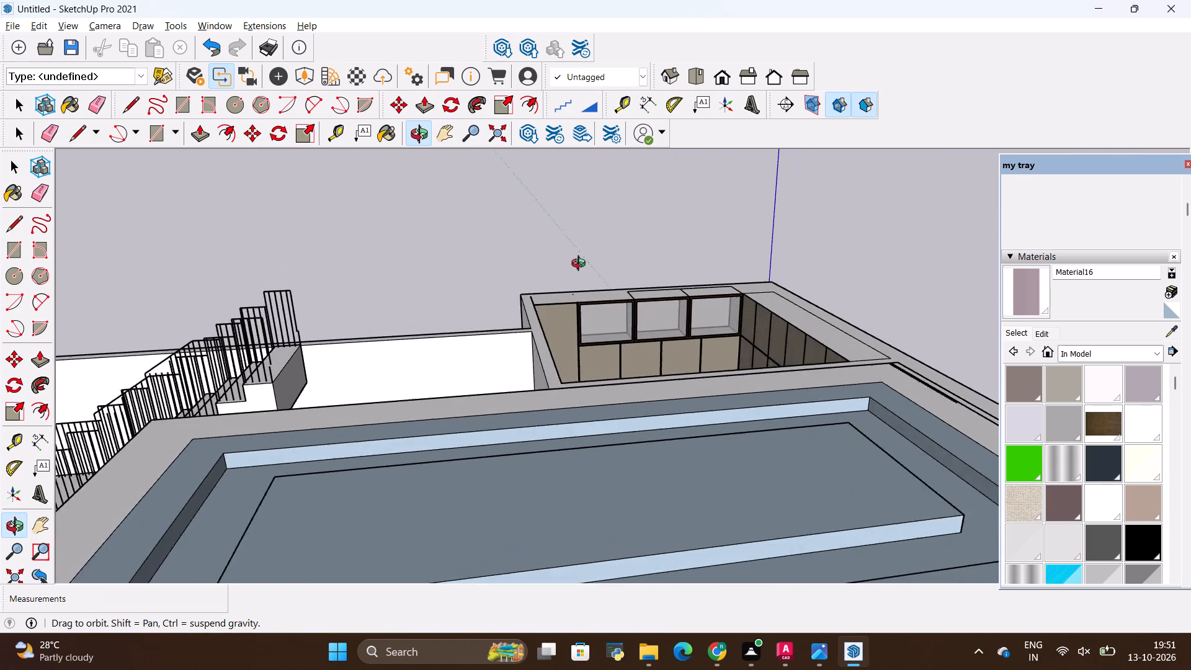
middle_click_drag(581, 265, 649, 357)
scroll(628, 345, "down", 3)
scroll(652, 368, "up", 9)
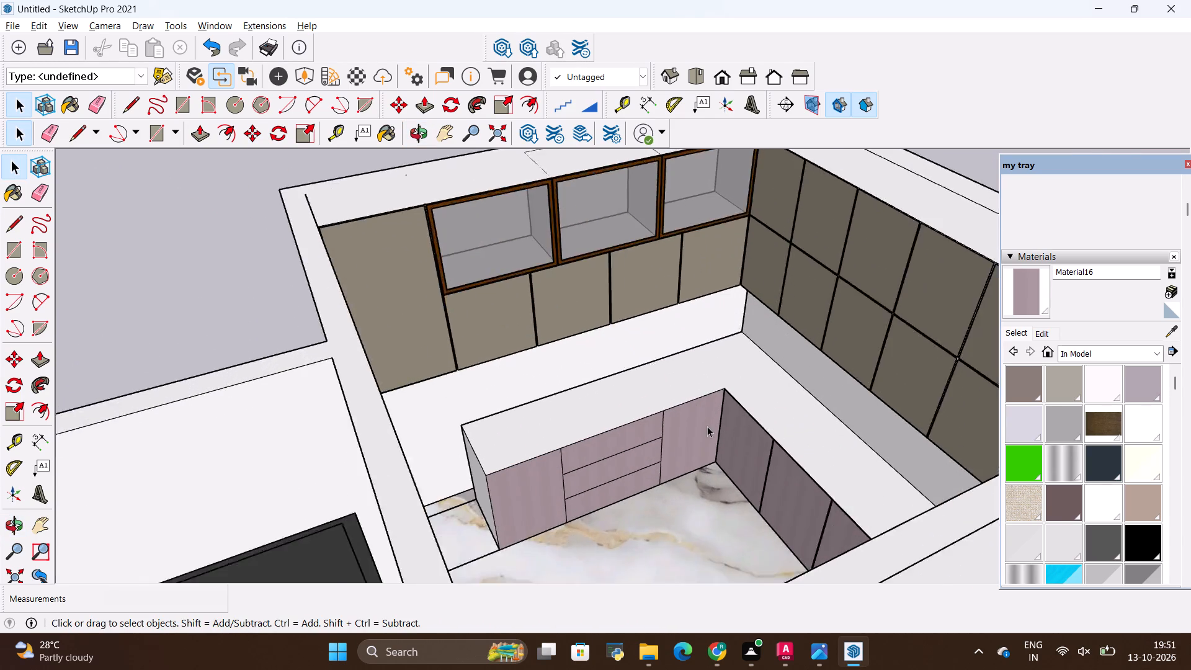
scroll(707, 426, "up", 2)
middle_click_drag(710, 429, 633, 385)
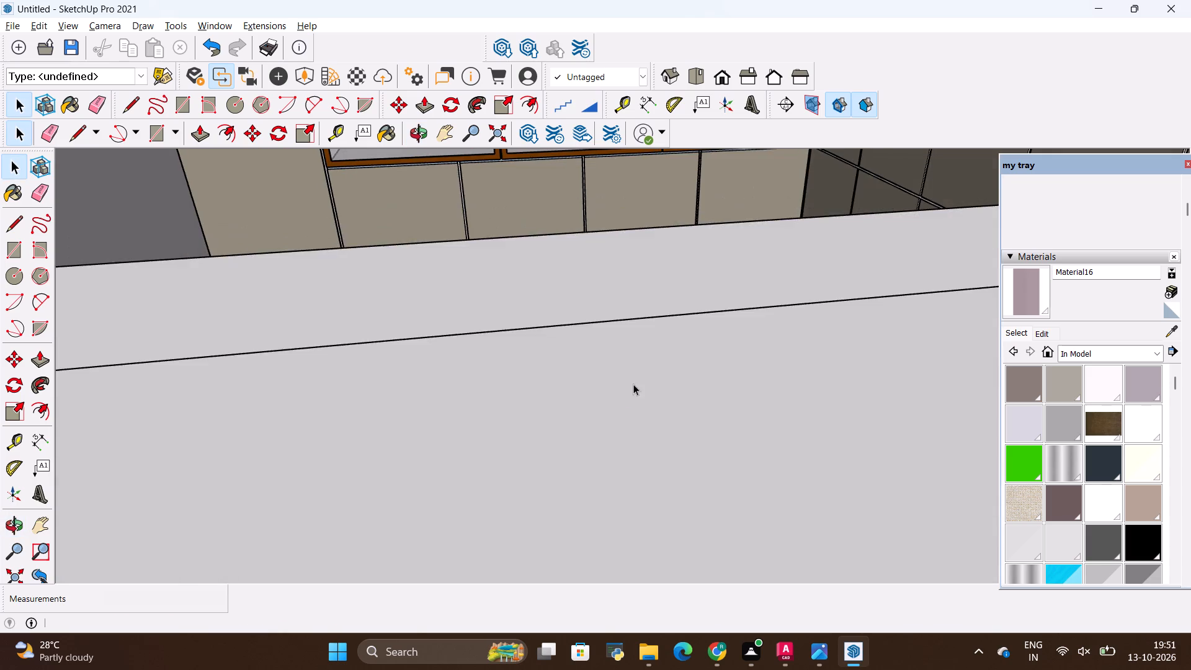
middle_click_drag(633, 385, 665, 499)
scroll(668, 489, "down", 20)
scroll(668, 489, "down", 8)
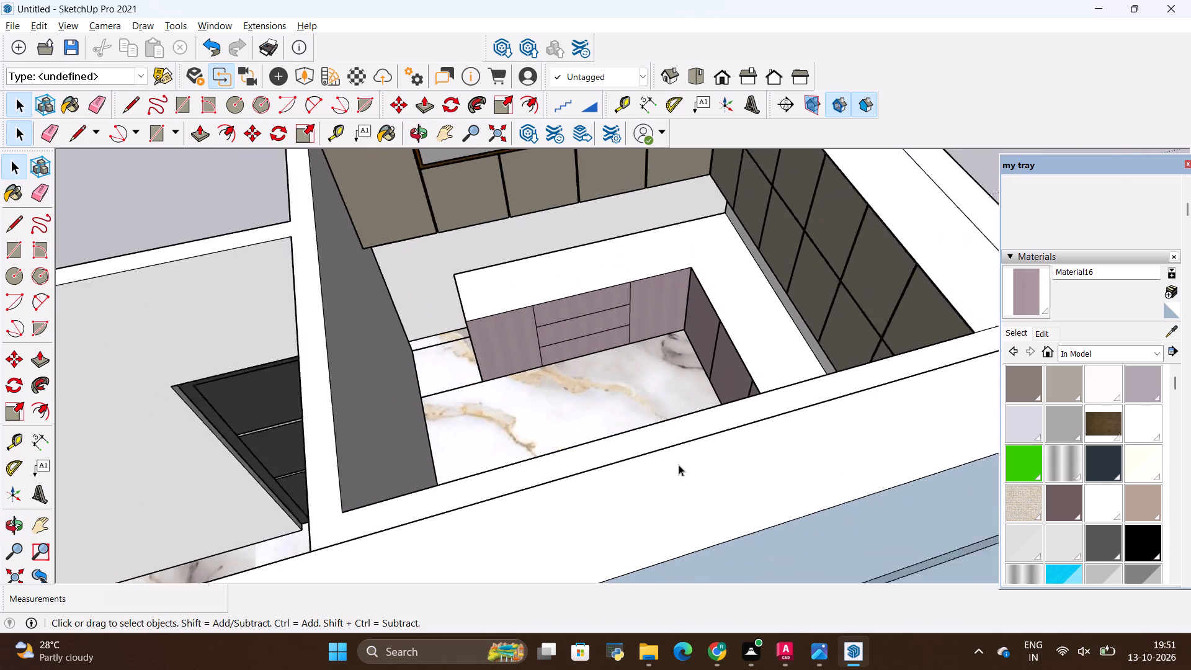
scroll(679, 465, "down", 7)
Create a new material from the brown marble image in the all materials folder, with a texture height of 10'.
left_click(1166, 288)
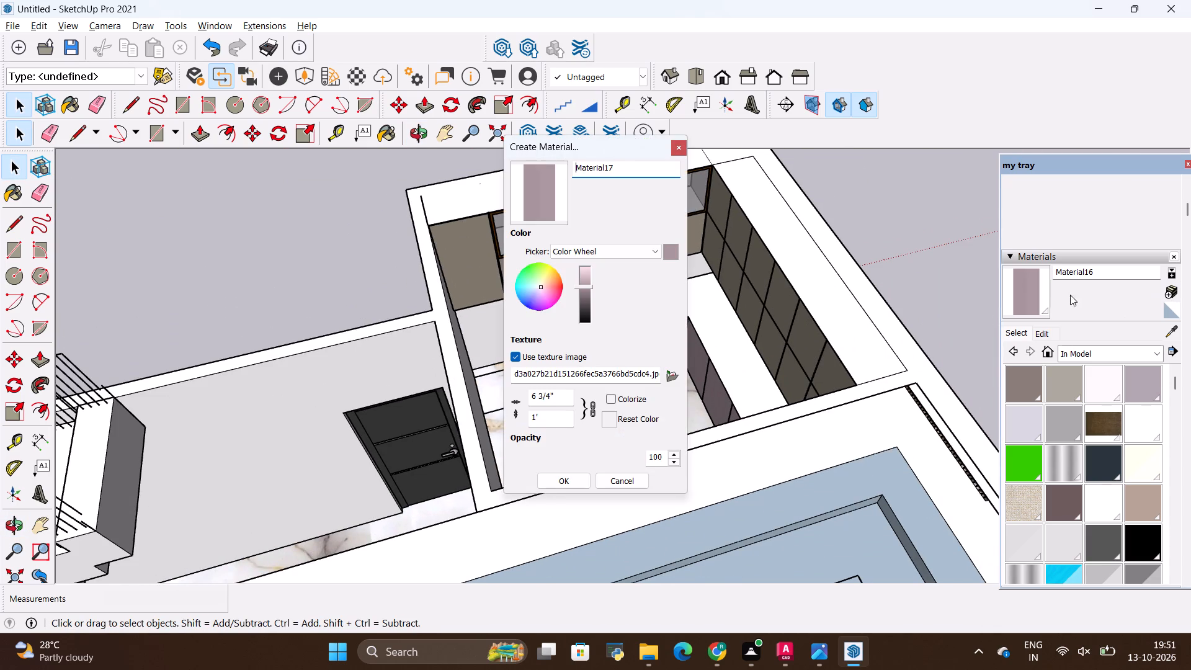
left_click(669, 373)
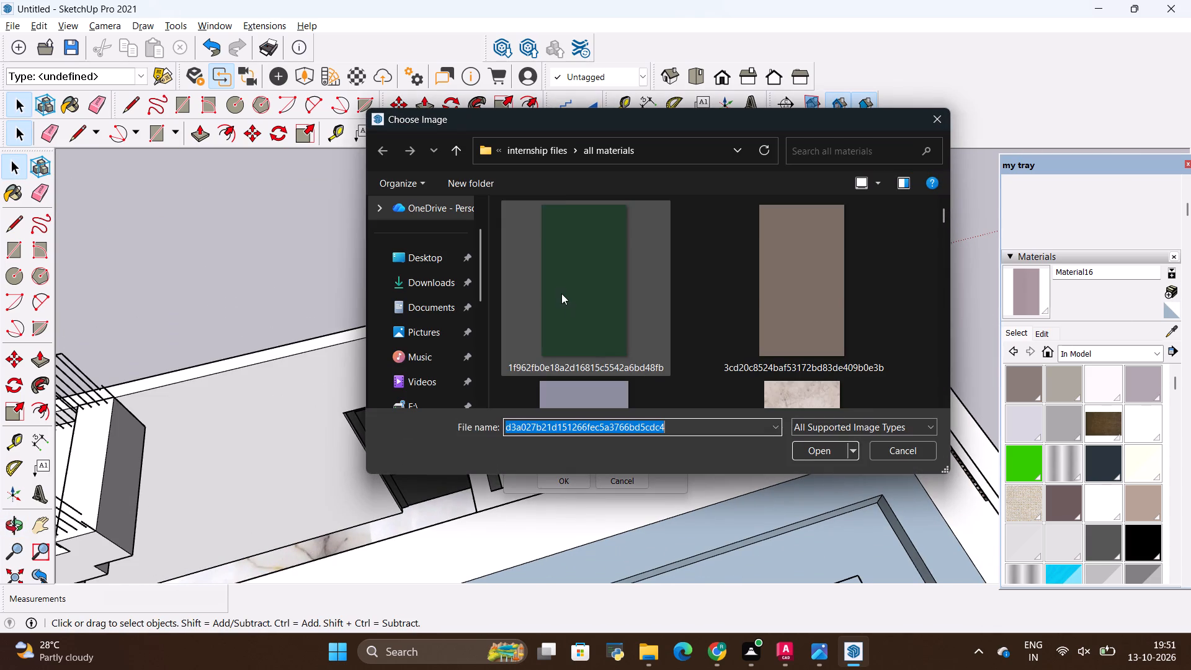
scroll(664, 274, "down", 6)
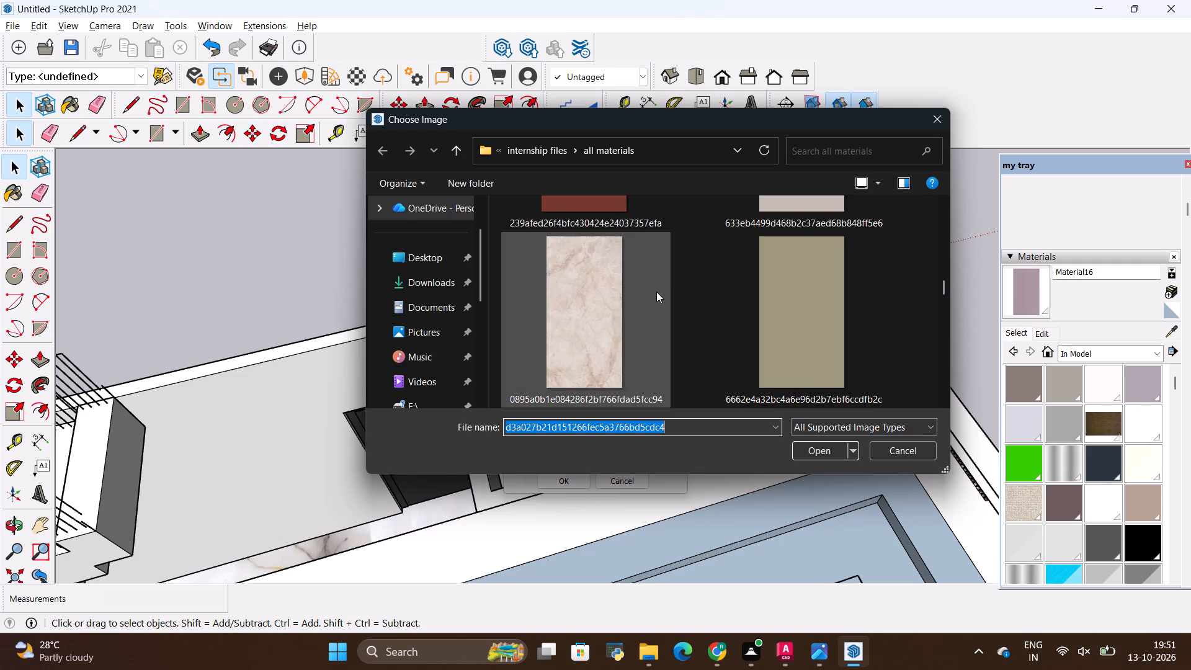
scroll(615, 295, "down", 5)
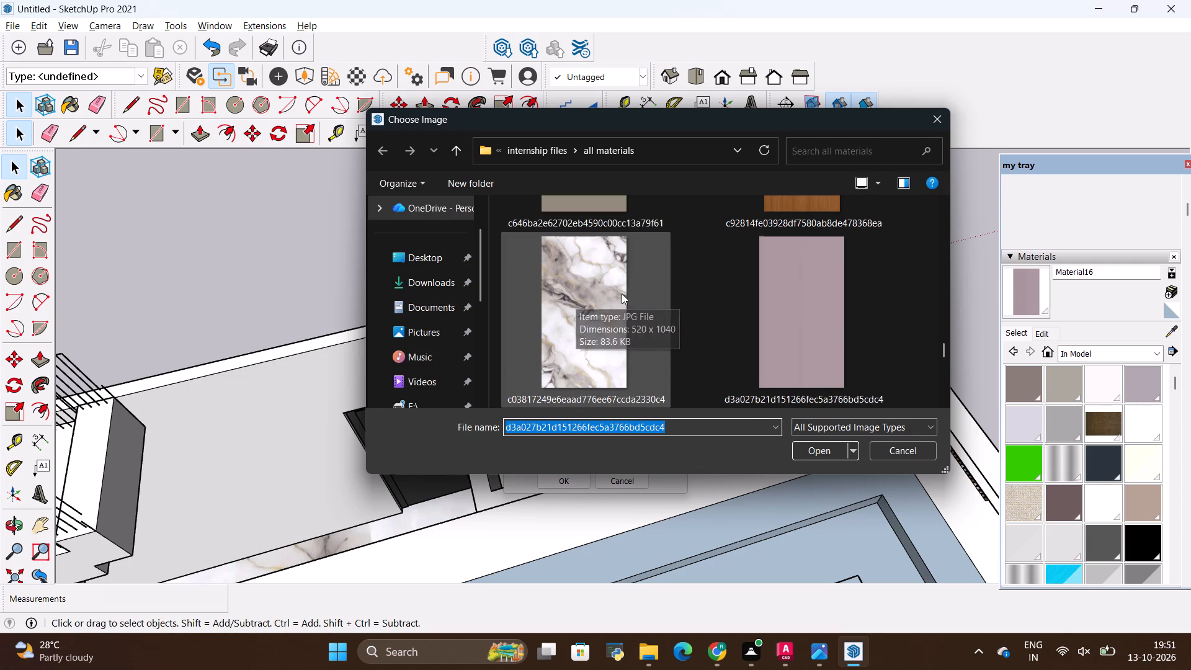
scroll(747, 306, "up", 3)
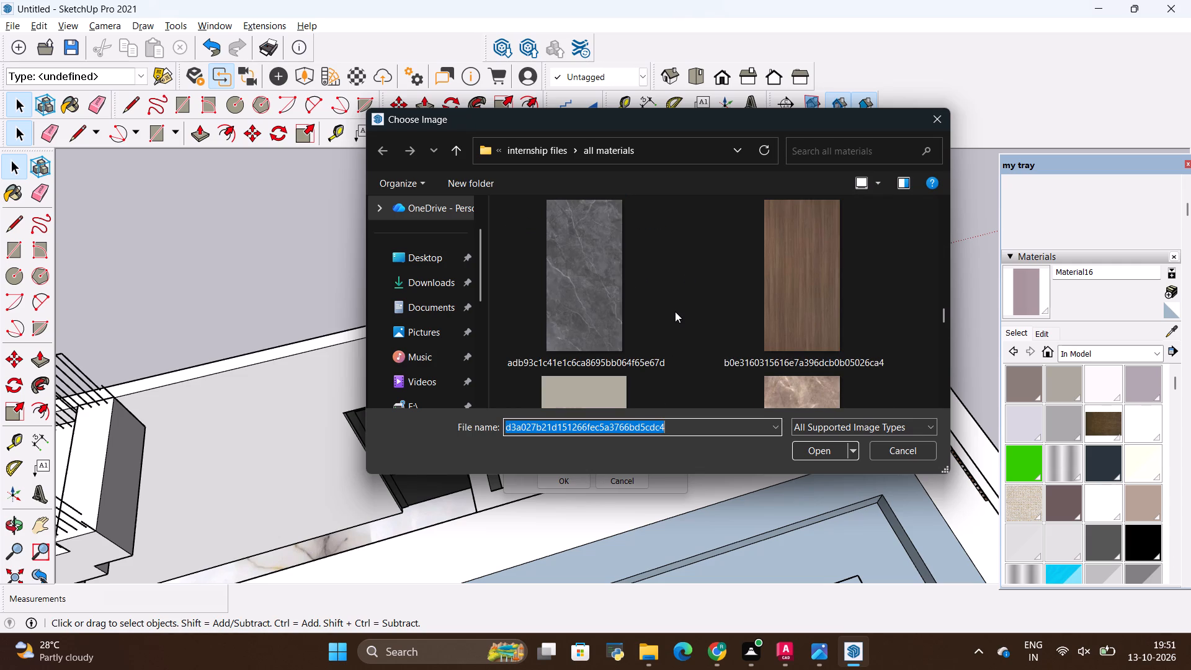
scroll(680, 308, "down", 2)
scroll(730, 298, "up", 2)
scroll(763, 316, "down", 1)
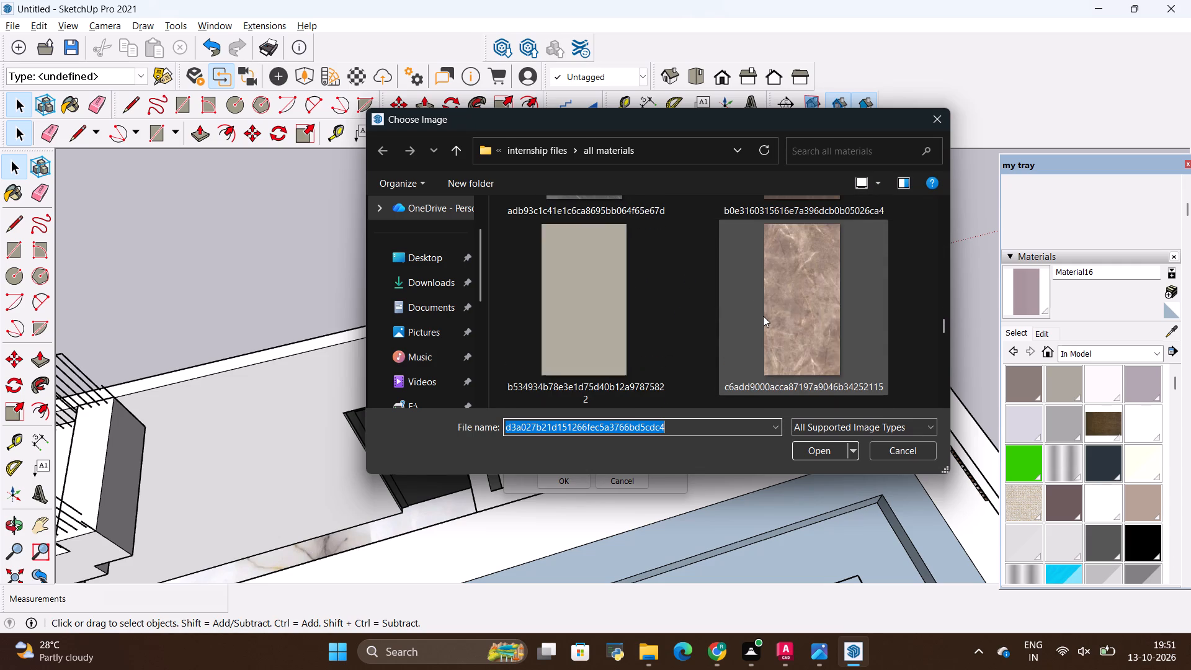
left_click(789, 306)
left_click(826, 452)
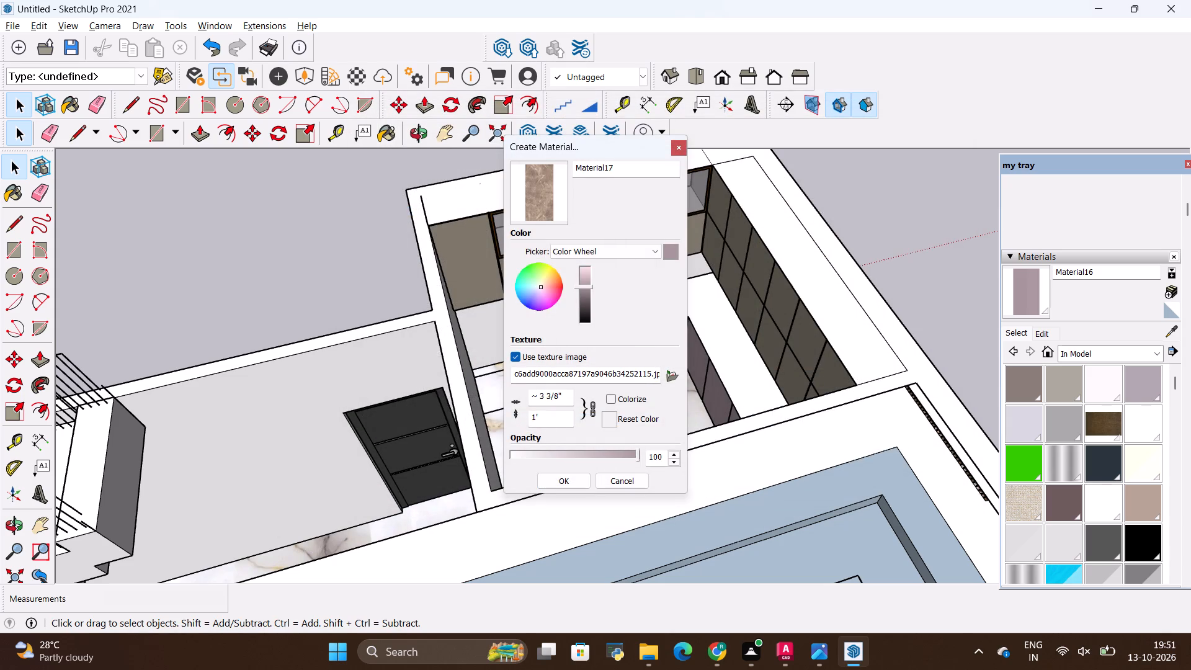
left_click(549, 420)
key("BackSpace")
type("0'")
key("Return")
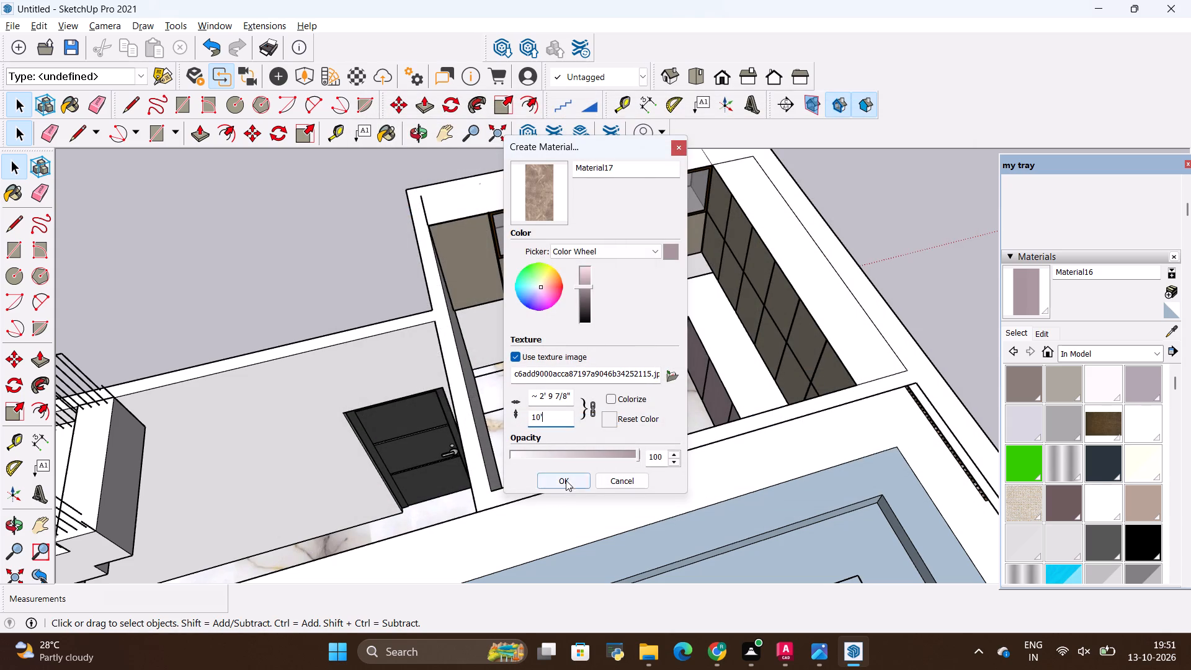
left_click(566, 480)
Paint the L-shaped countertop and the exposed end panel of the base cabinets with the brown marble material.
left_click(1031, 293)
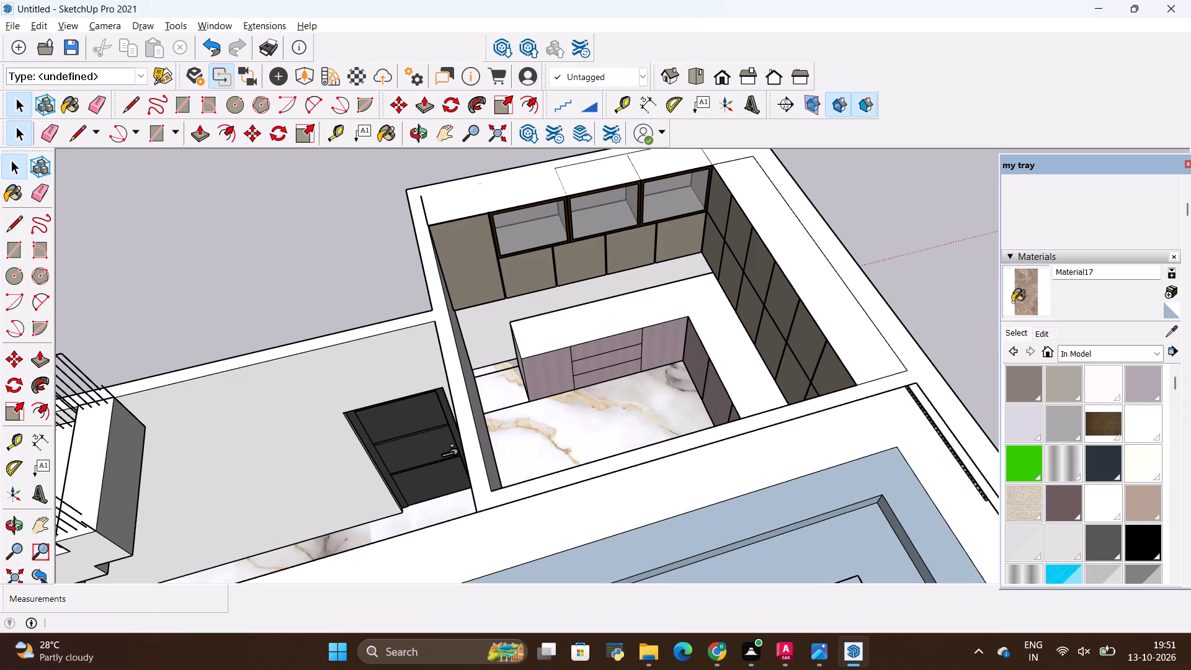
left_click(676, 306)
scroll(684, 308, "up", 4)
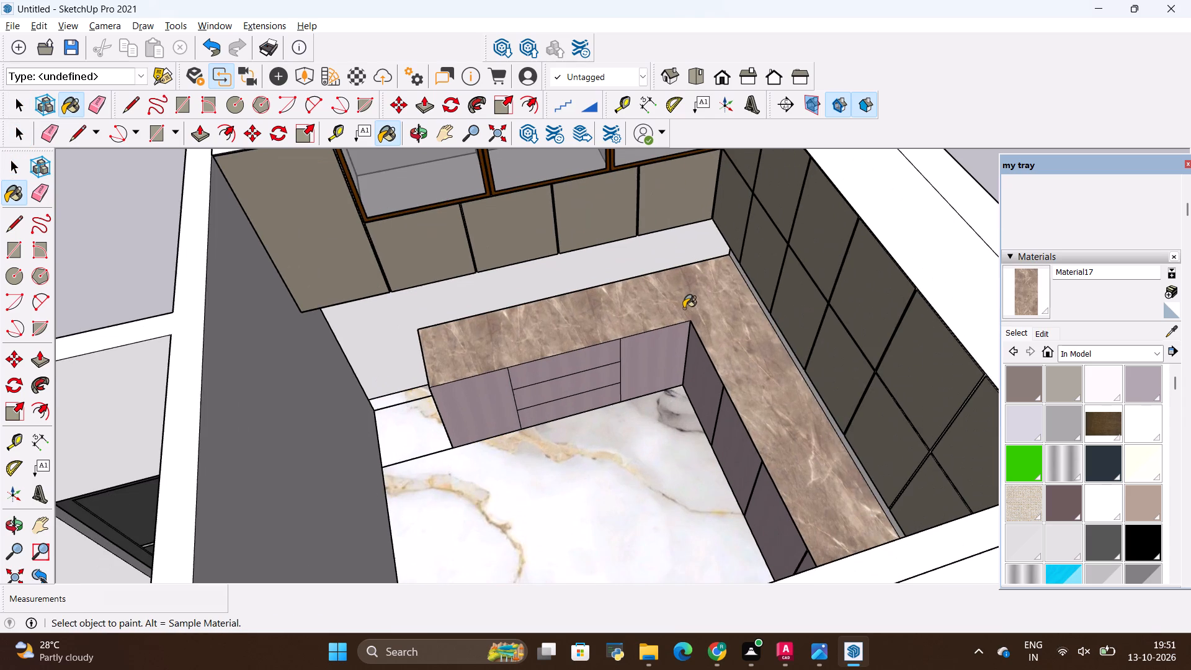
scroll(439, 332, "up", 1)
middle_click_drag(439, 333, 592, 325)
scroll(422, 466, "up", 3)
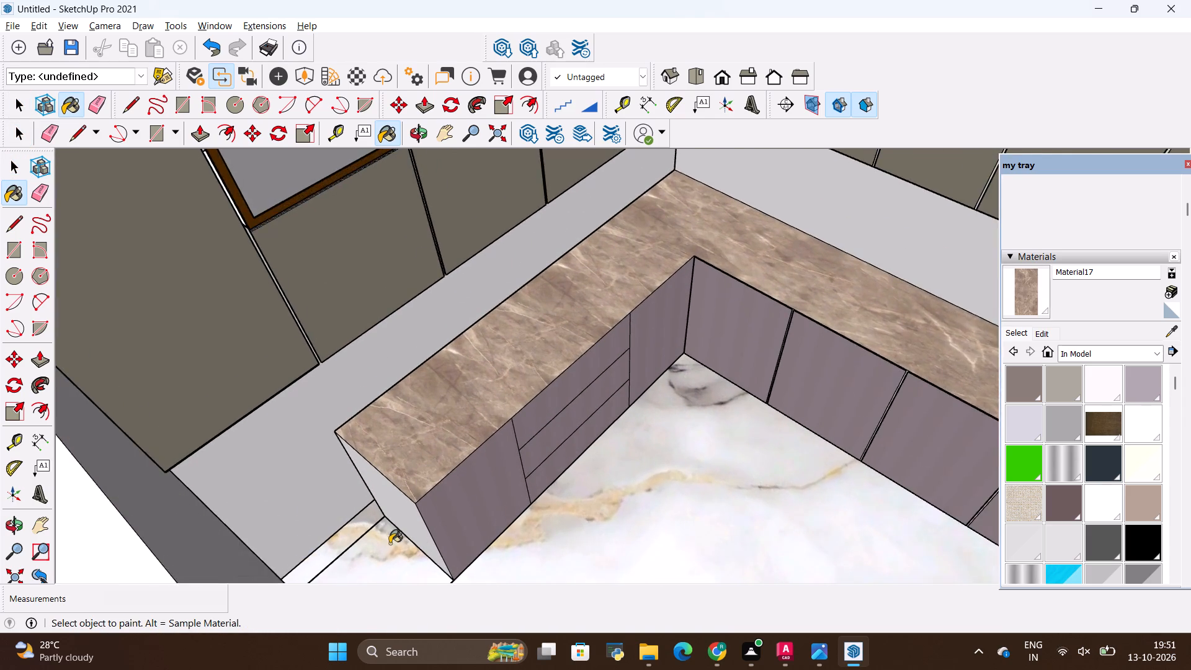
scroll(390, 543, "up", 2)
left_click(403, 501)
scroll(406, 498, "down", 11)
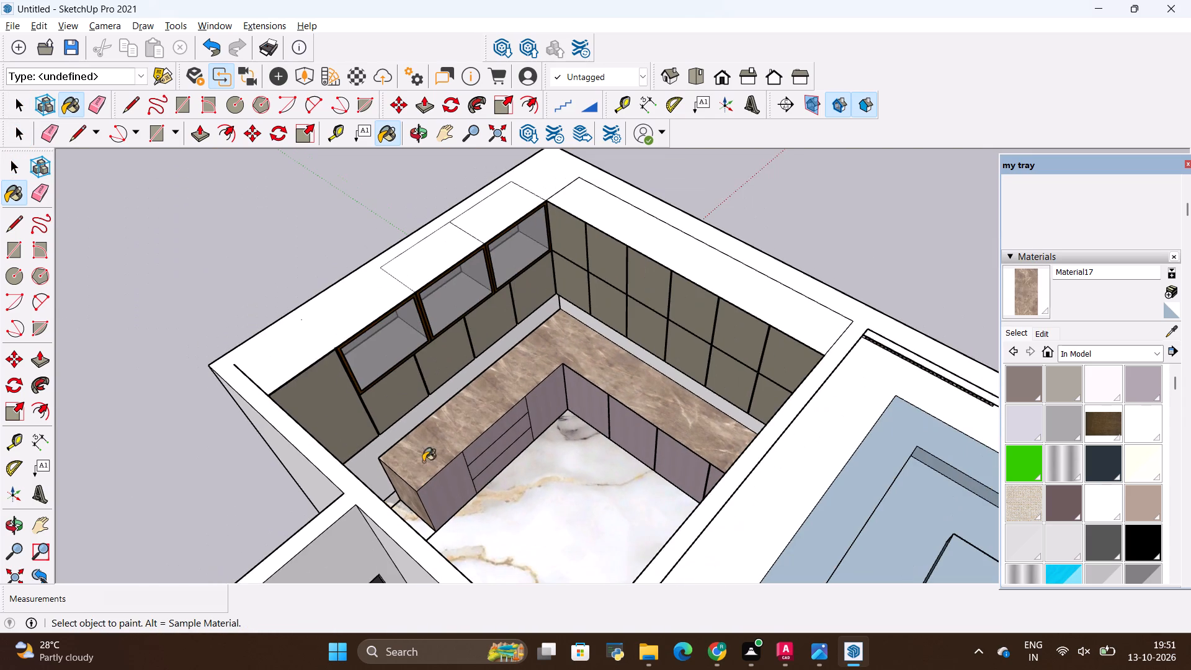
key("space")
left_click(262, 267)
Push/Pull the countertop's top face up 1" to give the slab thickness.
middle_click_drag(506, 404, 457, 413)
scroll(455, 404, "up", 20)
scroll(455, 404, "up", 4)
scroll(531, 409, "down", 6)
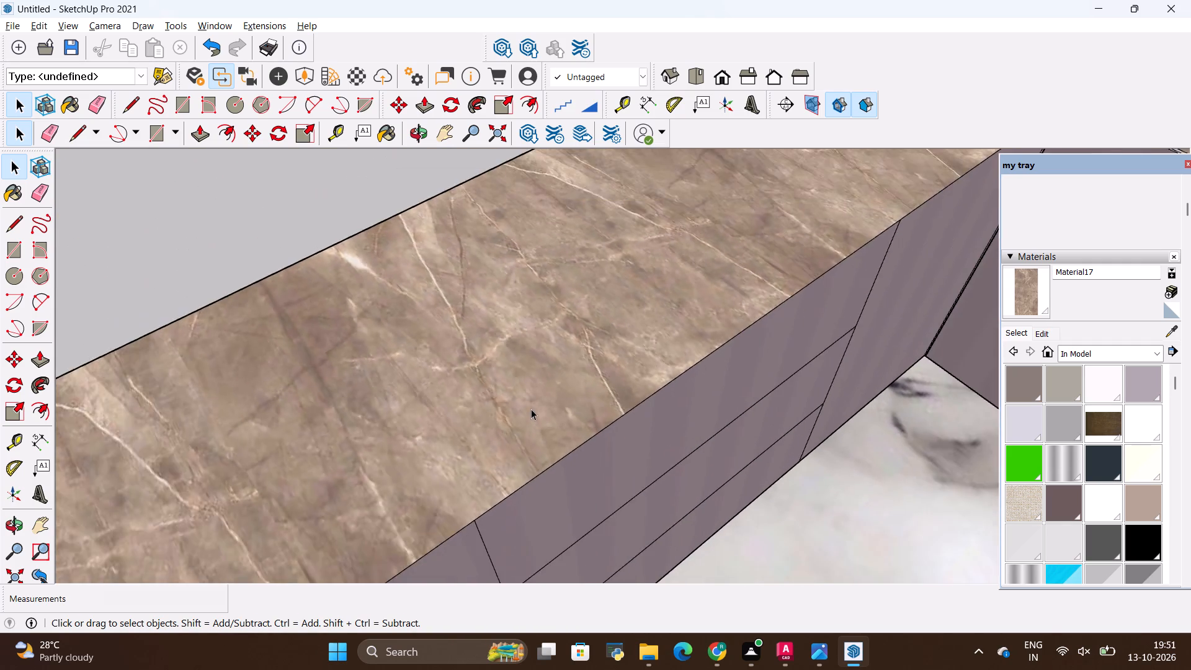
scroll(531, 409, "down", 5)
middle_click_drag(555, 432, 499, 367)
scroll(466, 345, "up", 6)
key("space")
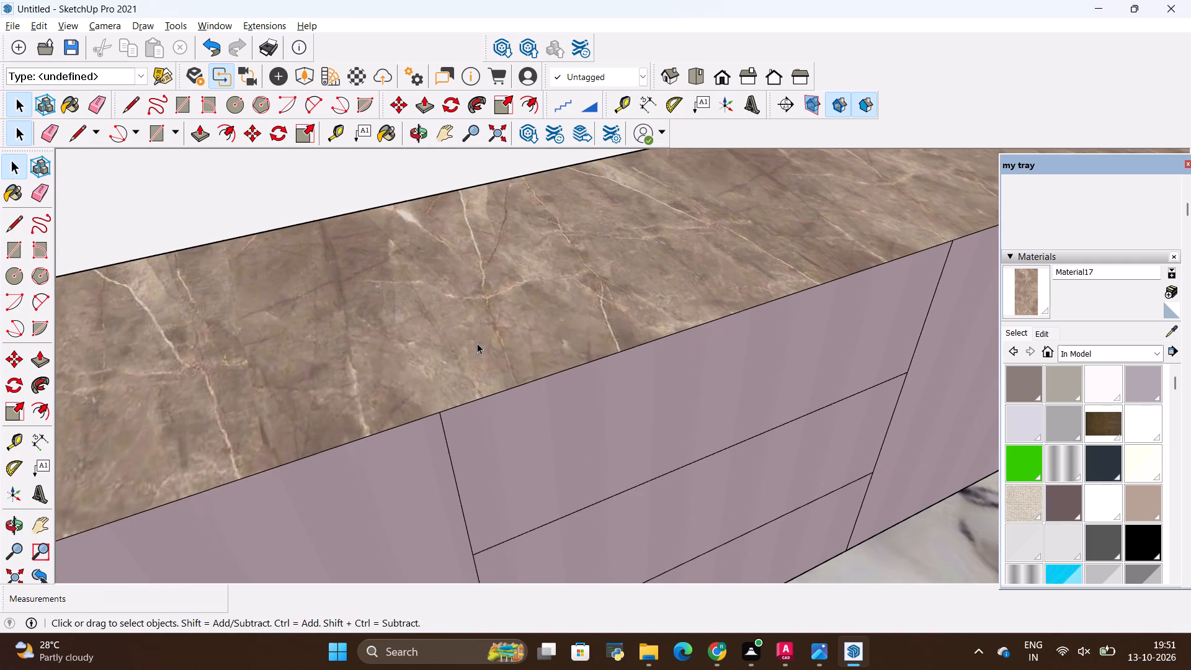
key("p")
left_click(478, 343)
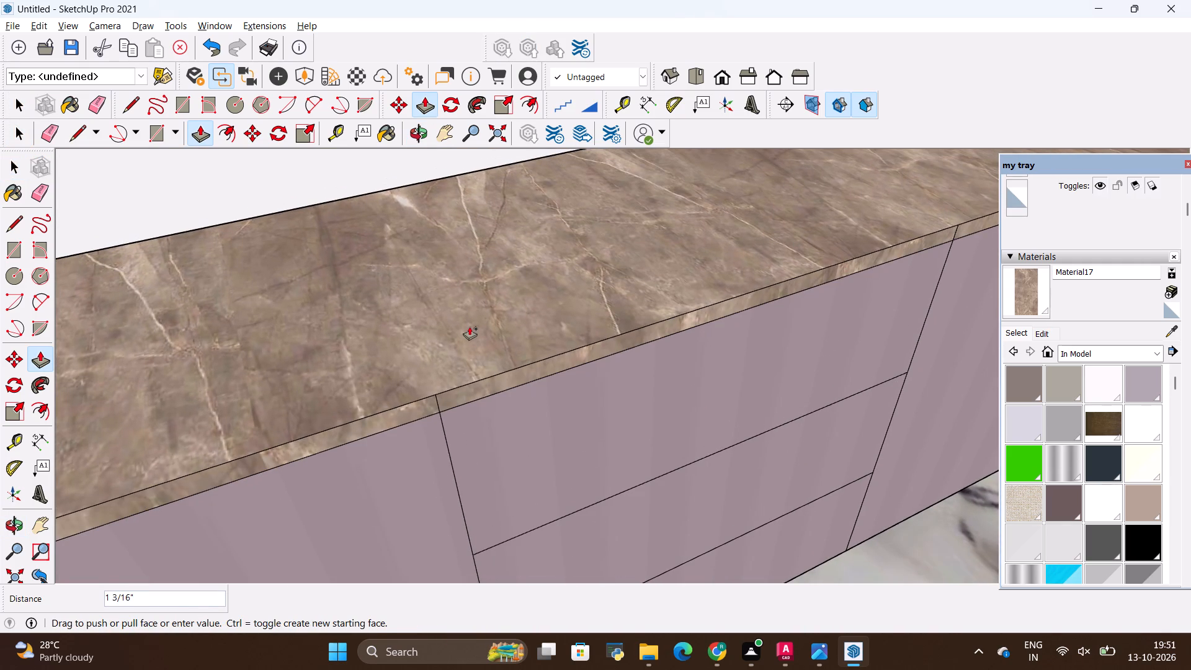
key("BackSpace")
type("1\"")
key("Return")
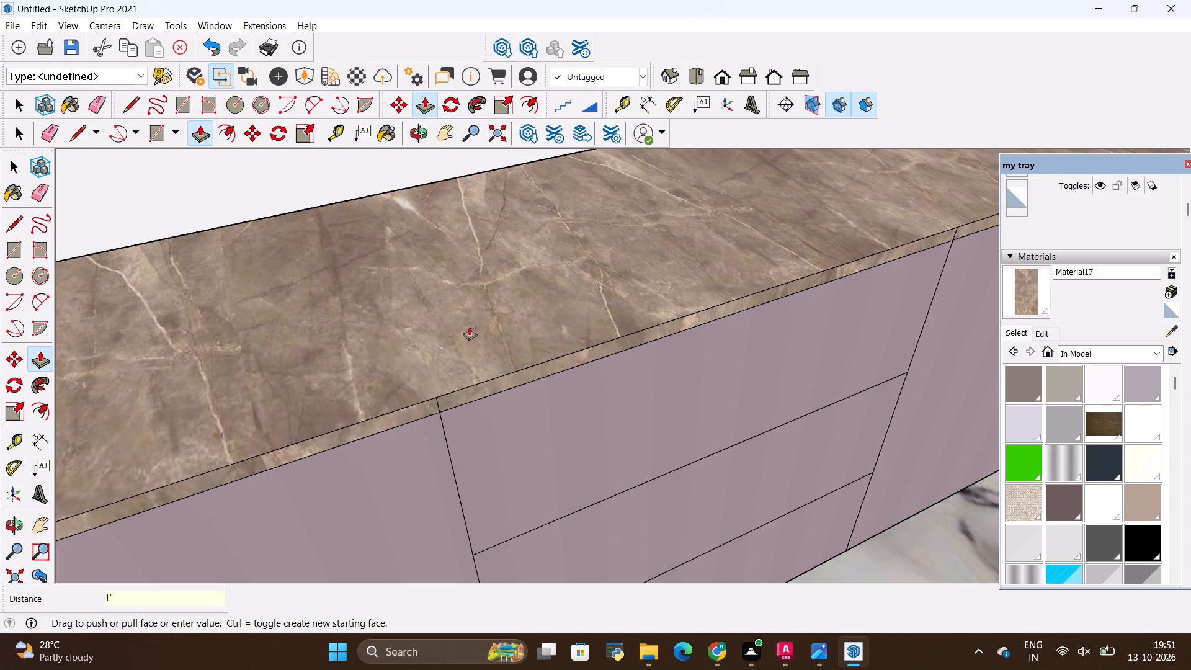
key("Escape")
Erase the two short vertical lines crossing the countertop's front edge at either side of the drawer unit.
scroll(512, 376, "down", 4)
scroll(480, 394, "up", 17)
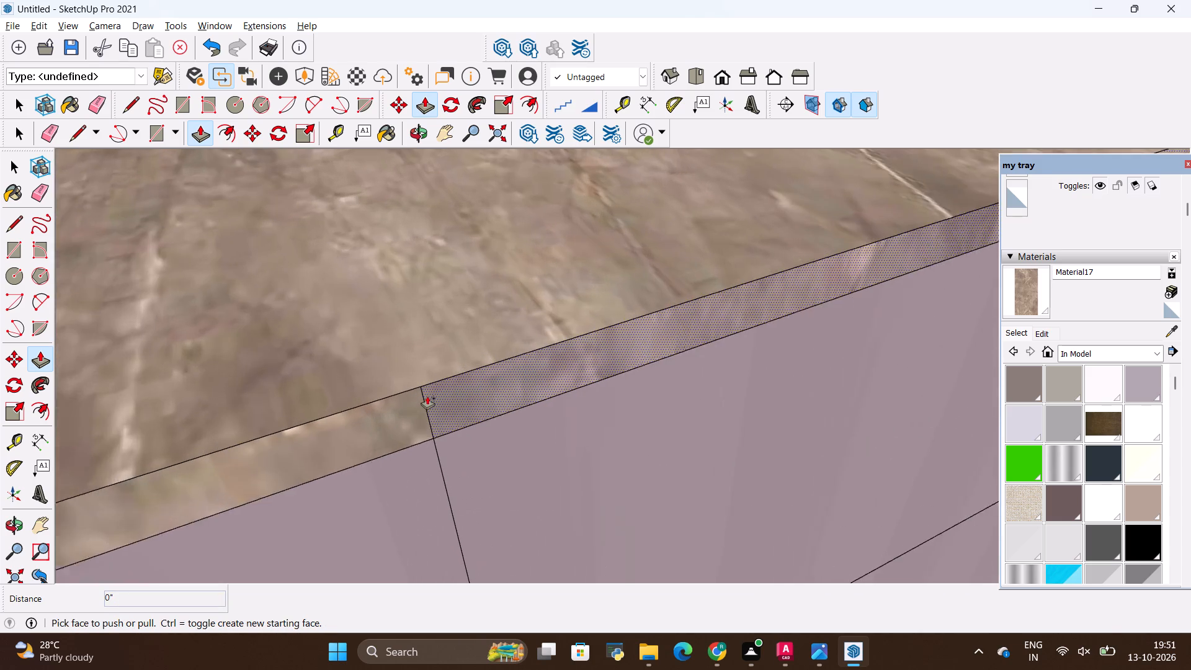
scroll(427, 396, "up", 2)
key("e")
left_click_drag(435, 403, 415, 414)
scroll(362, 396, "down", 6)
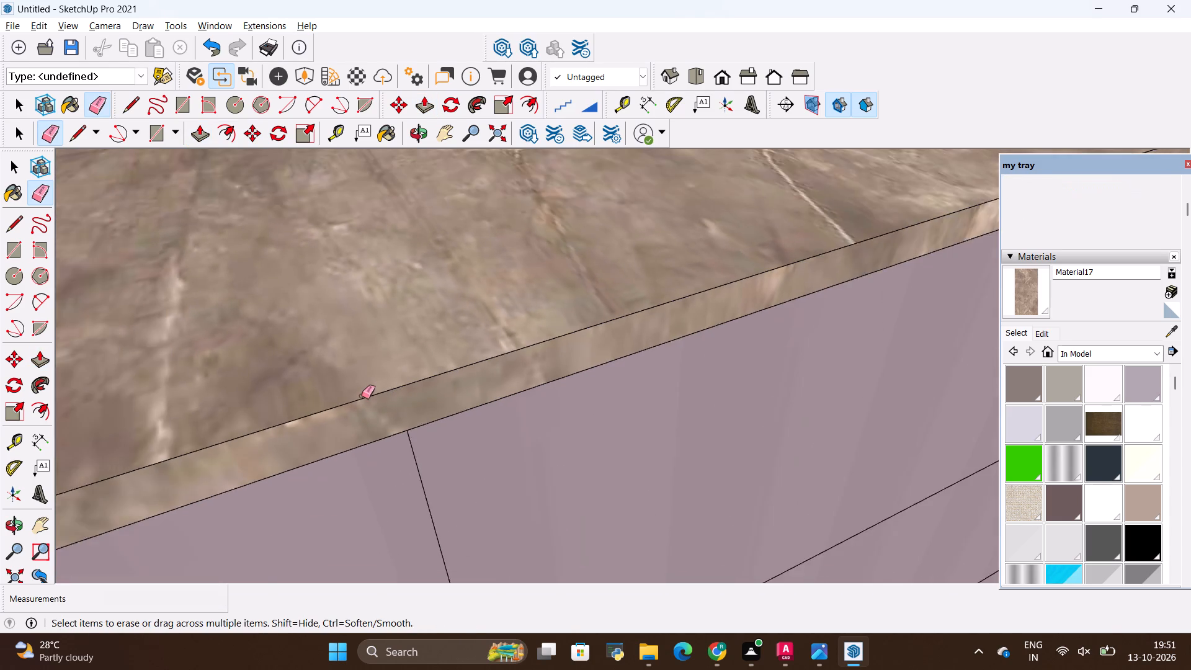
scroll(362, 396, "down", 19)
scroll(752, 300, "up", 7)
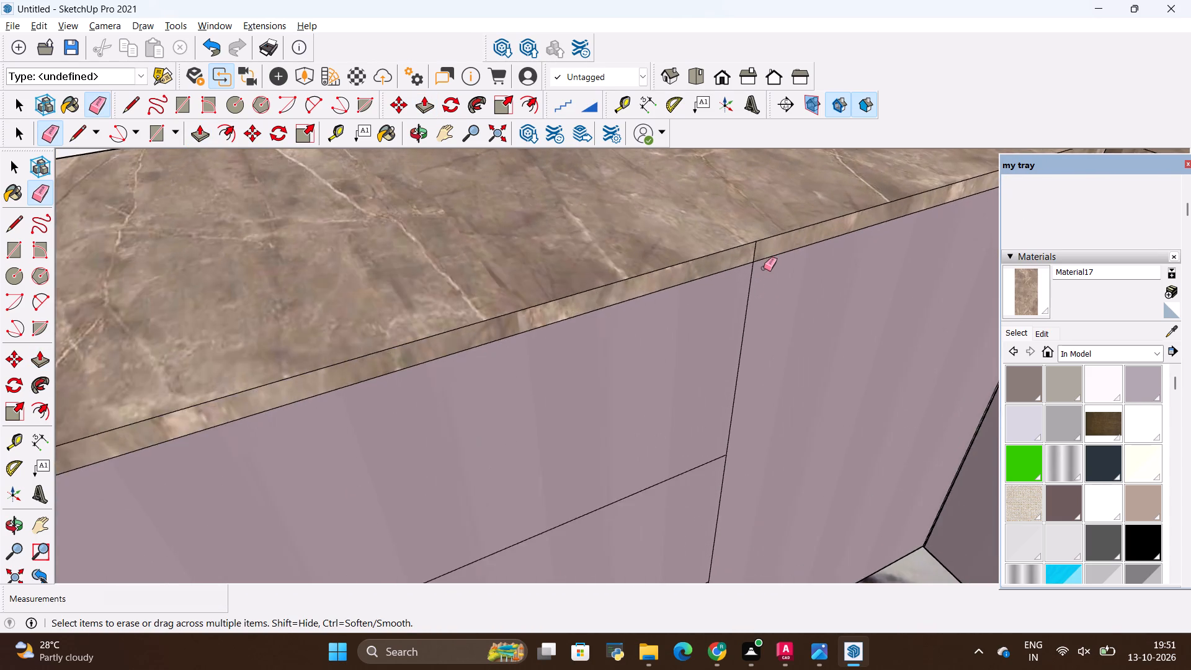
scroll(764, 268, "up", 10)
left_click_drag(749, 243, 713, 270)
scroll(564, 293, "down", 4)
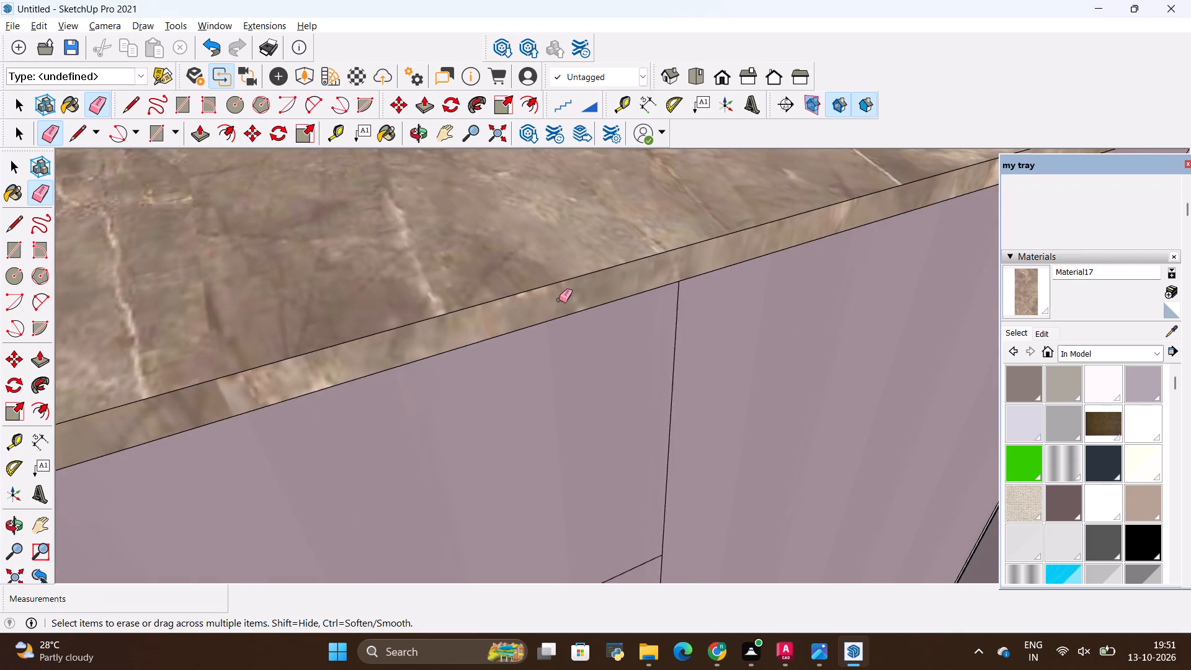
scroll(559, 300, "down", 20)
scroll(559, 300, "down", 1)
scroll(744, 298, "down", 6)
Examine the countertop's front edges and the base cabinets along both runs from several angles.
middle_click_drag(837, 360, 842, 368)
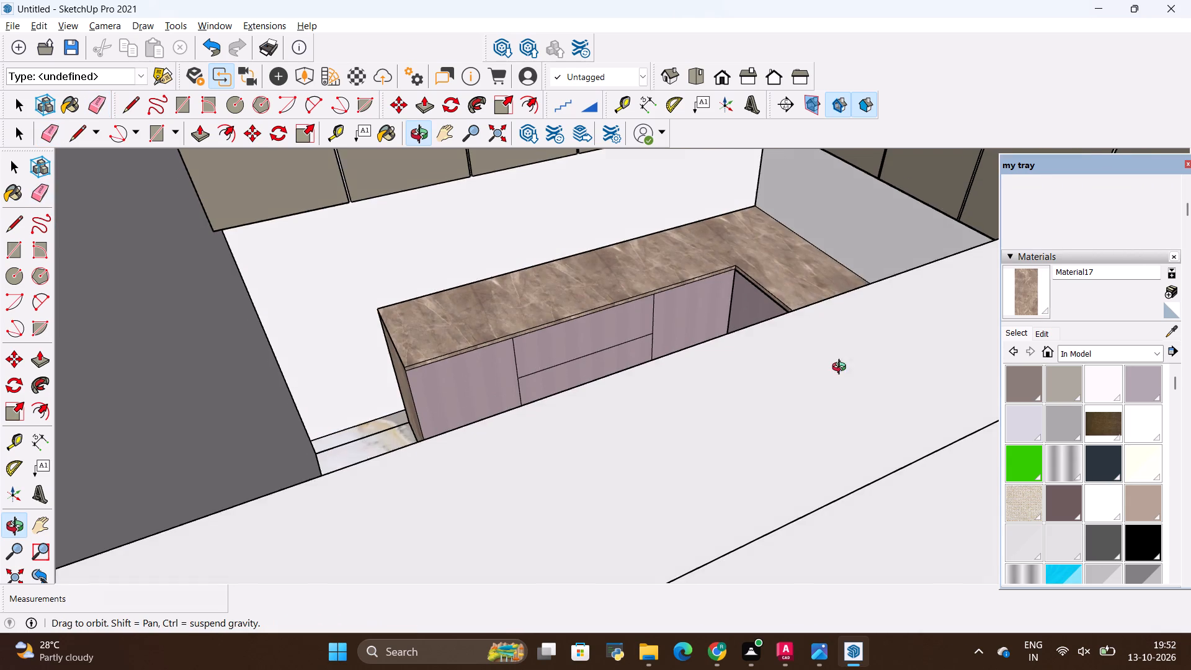
middle_click_drag(842, 368, 663, 385)
scroll(659, 378, "down", 6)
middle_click_drag(469, 338, 494, 358)
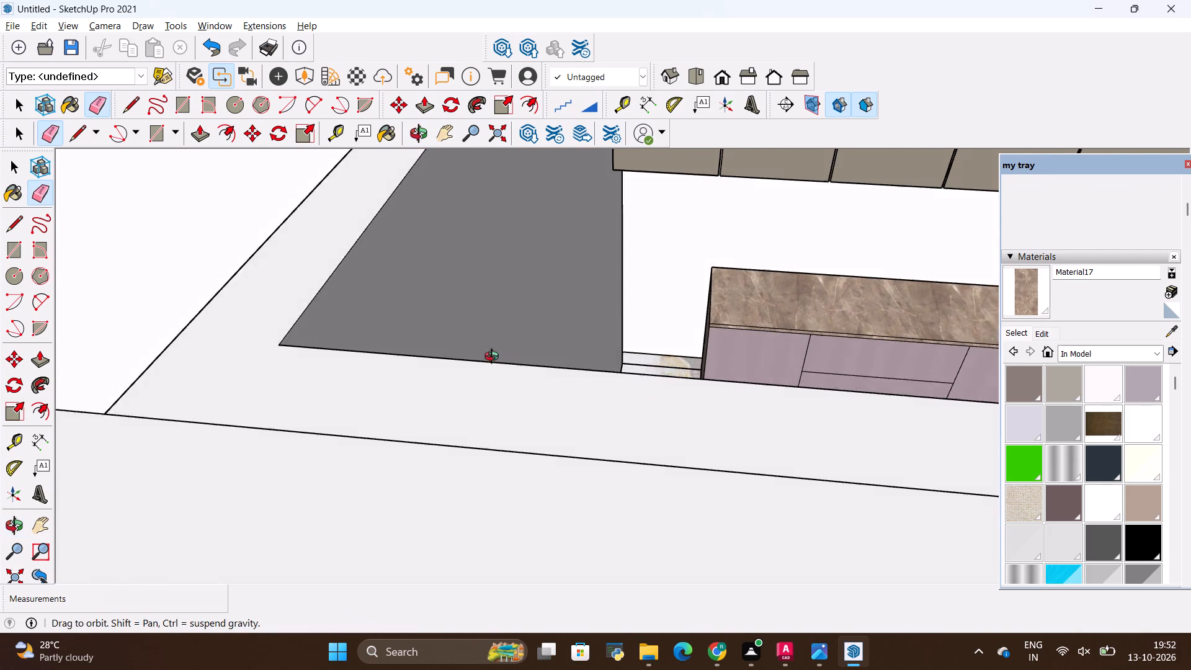
middle_click_drag(494, 358, 761, 414)
scroll(368, 342, "down", 12)
scroll(481, 229, "up", 8)
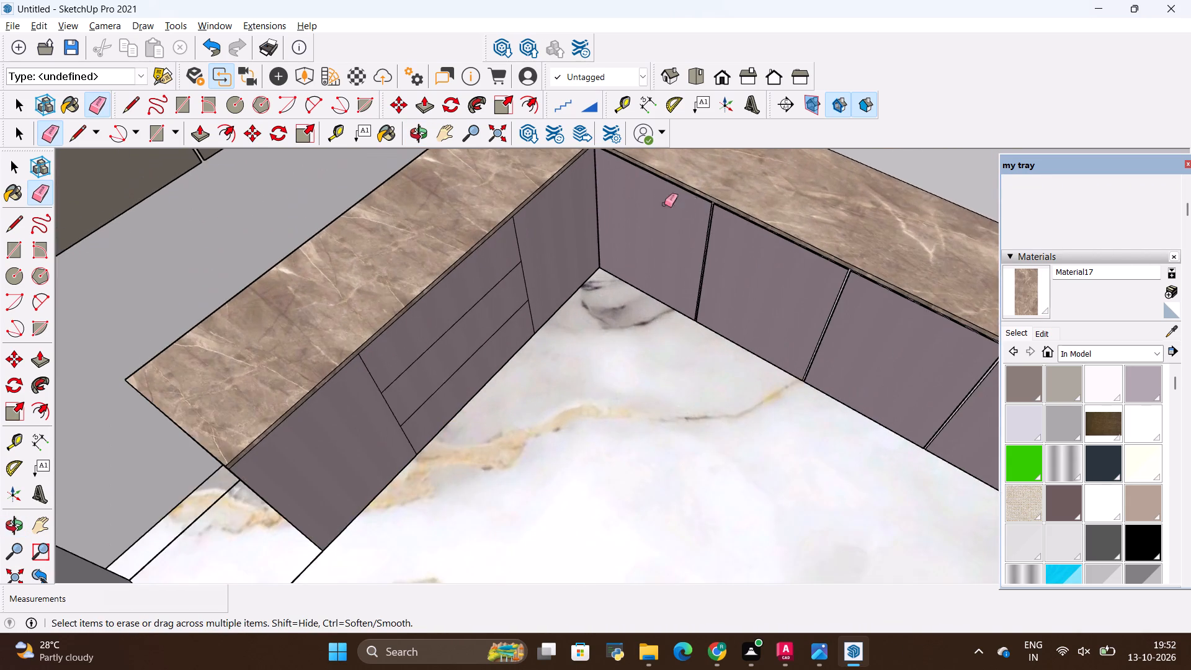
scroll(658, 324, "down", 5)
scroll(813, 220, "up", 10)
middle_click_drag(796, 389, 929, 360)
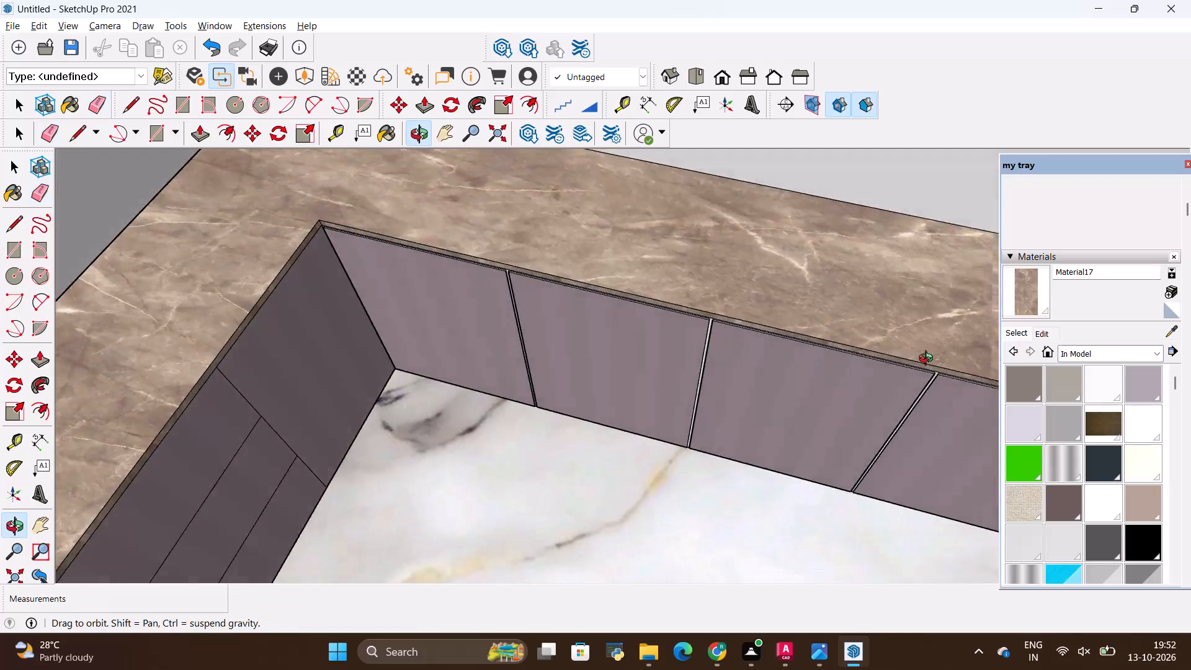
middle_click_drag(929, 360, 963, 277)
scroll(751, 243, "up", 20)
scroll(722, 259, "down", 13)
scroll(667, 244, "down", 6)
scroll(609, 226, "down", 5)
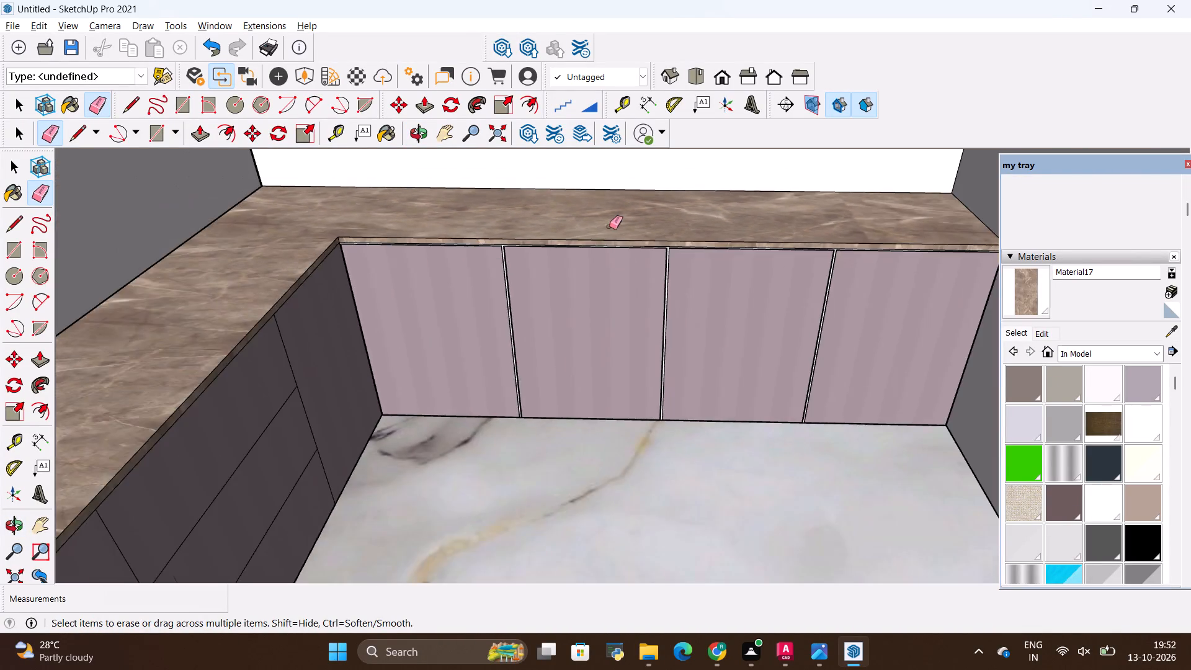
scroll(609, 226, "down", 2)
scroll(586, 231, "up", 4)
middle_click_drag(598, 271, 602, 439)
scroll(604, 438, "down", 19)
scroll(616, 416, "down", 7)
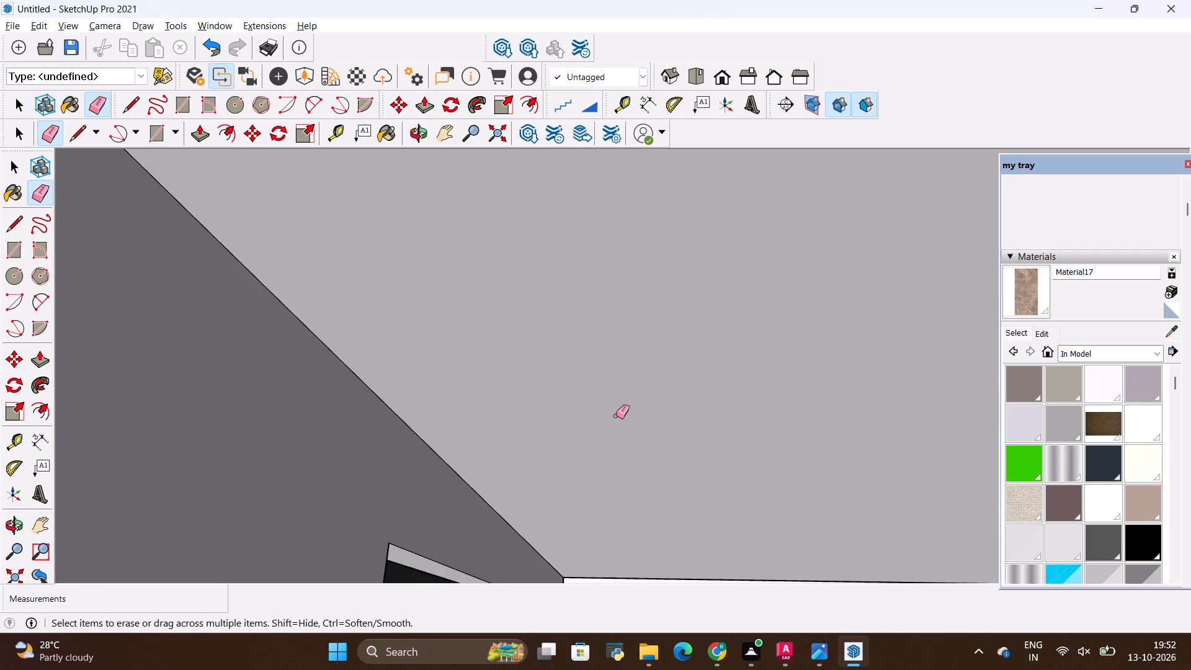
scroll(616, 416, "down", 20)
scroll(616, 416, "down", 14)
scroll(617, 411, "down", 7)
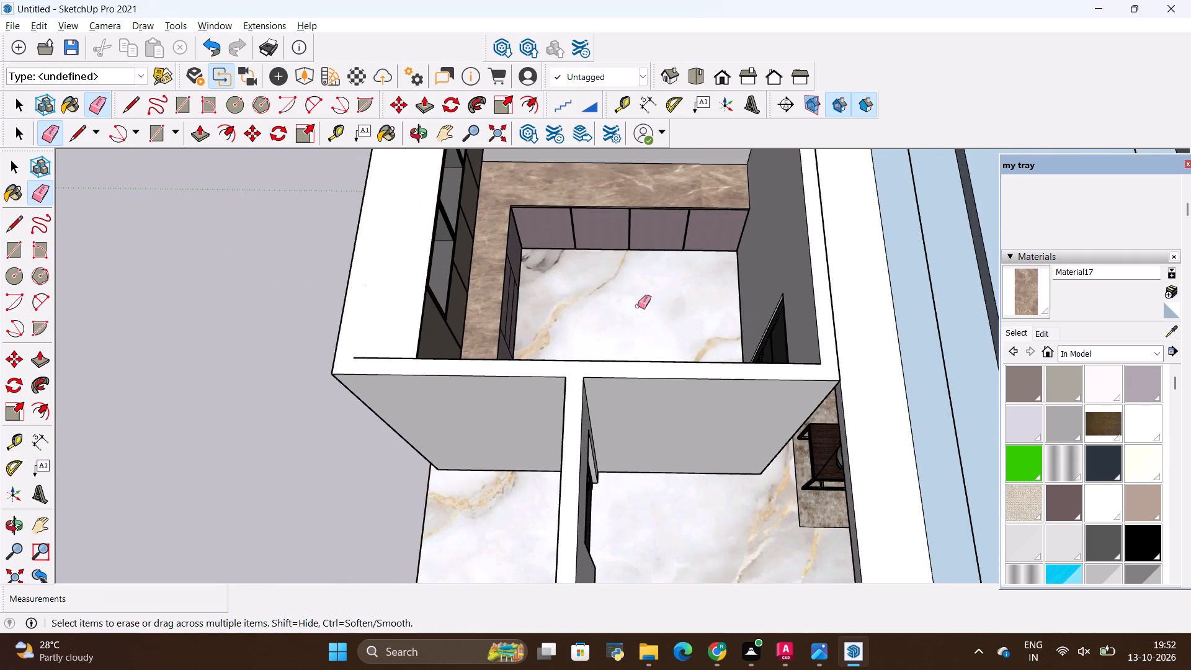
Push/Pull the countertop's front edge out 2" above the run of four base cabinet doors.
scroll(631, 198, "up", 11)
middle_click_drag(656, 287, 676, 193)
scroll(681, 205, "up", 5)
key("p")
scroll(687, 218, "up", 10)
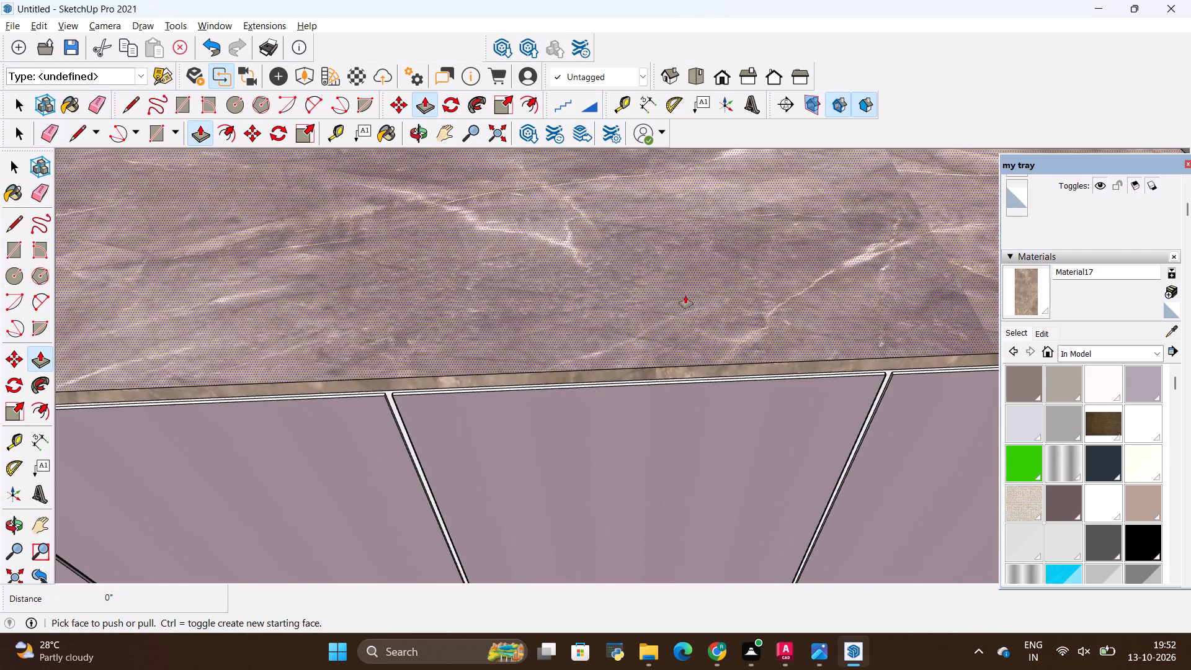
left_click(667, 392)
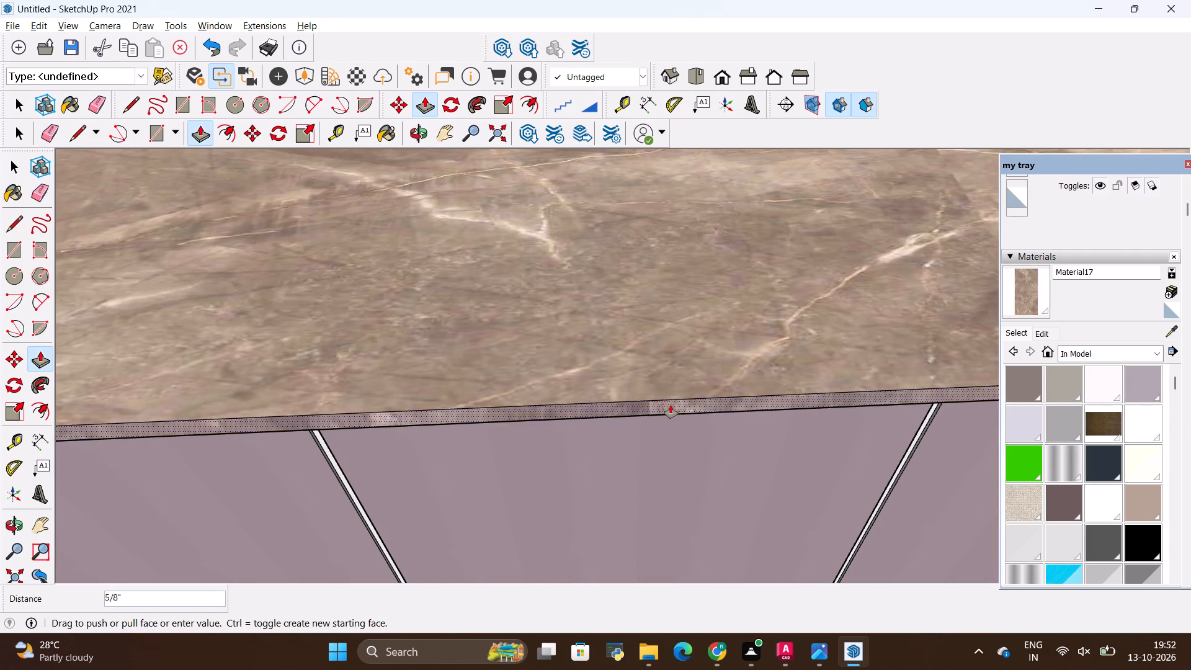
key("BackSpace")
type("2\"")
key("Return")
scroll(741, 370, "down", 8)
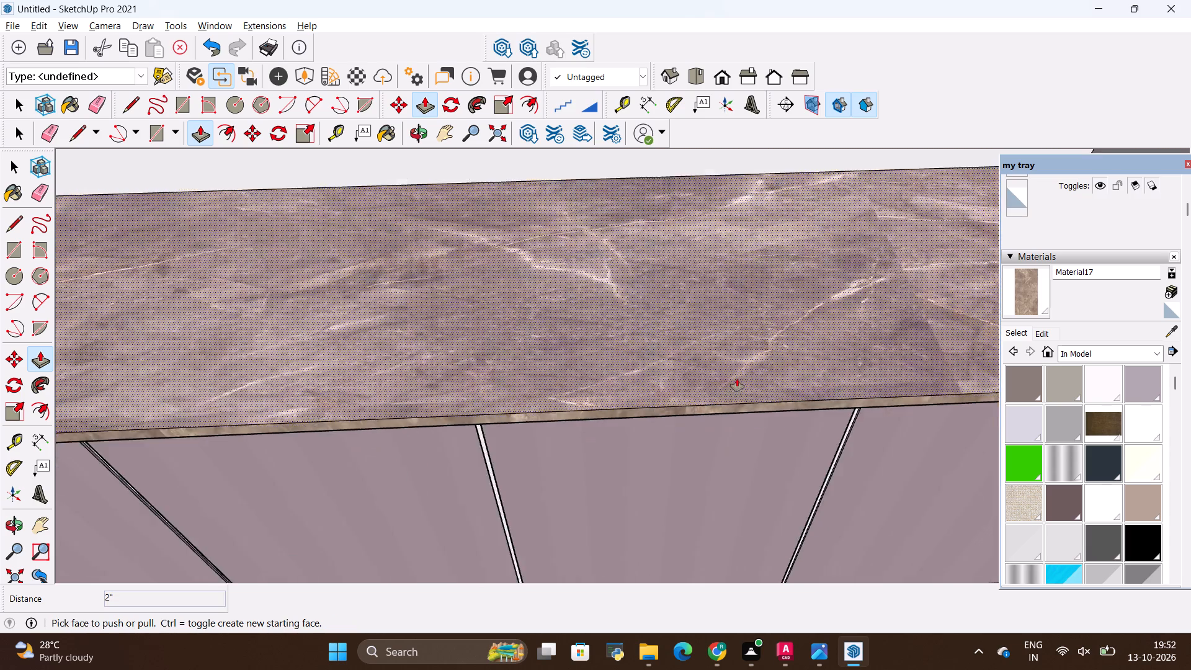
Extend the countertop's front edge above the drawer run by the same 2" overhang.
scroll(737, 378, "down", 9)
middle_click_drag(747, 369, 448, 378)
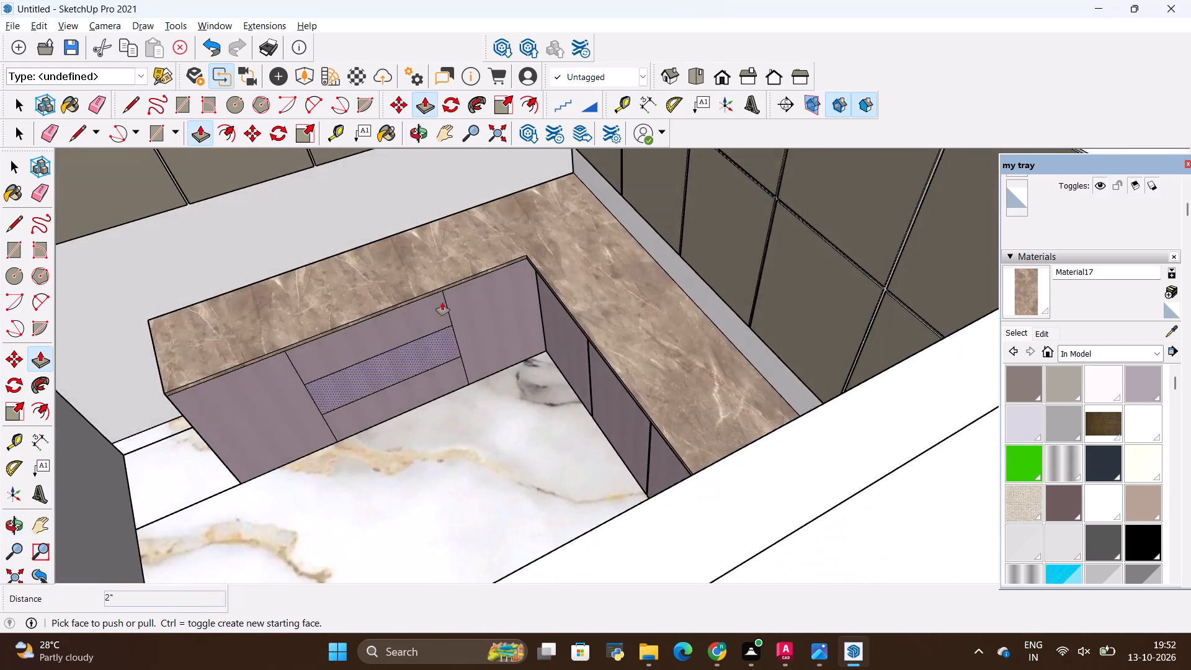
scroll(446, 257, "up", 13)
scroll(493, 285, "up", 3)
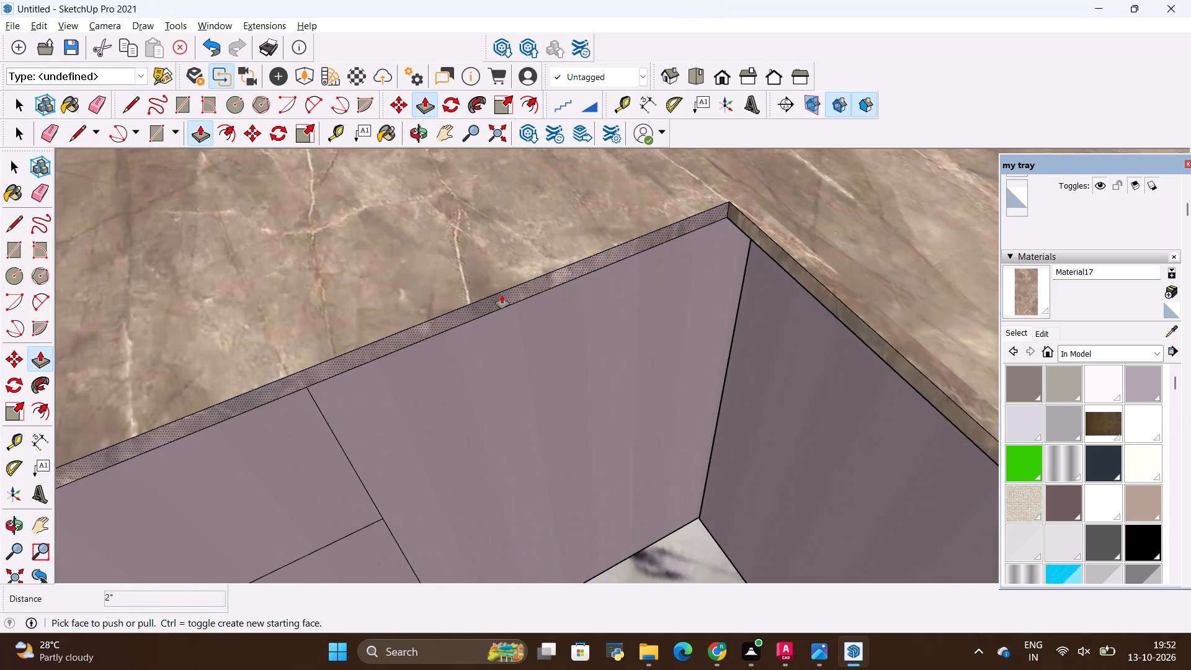
double_click(502, 295)
key("space")
left_click(511, 274)
scroll(717, 383, "down", 7)
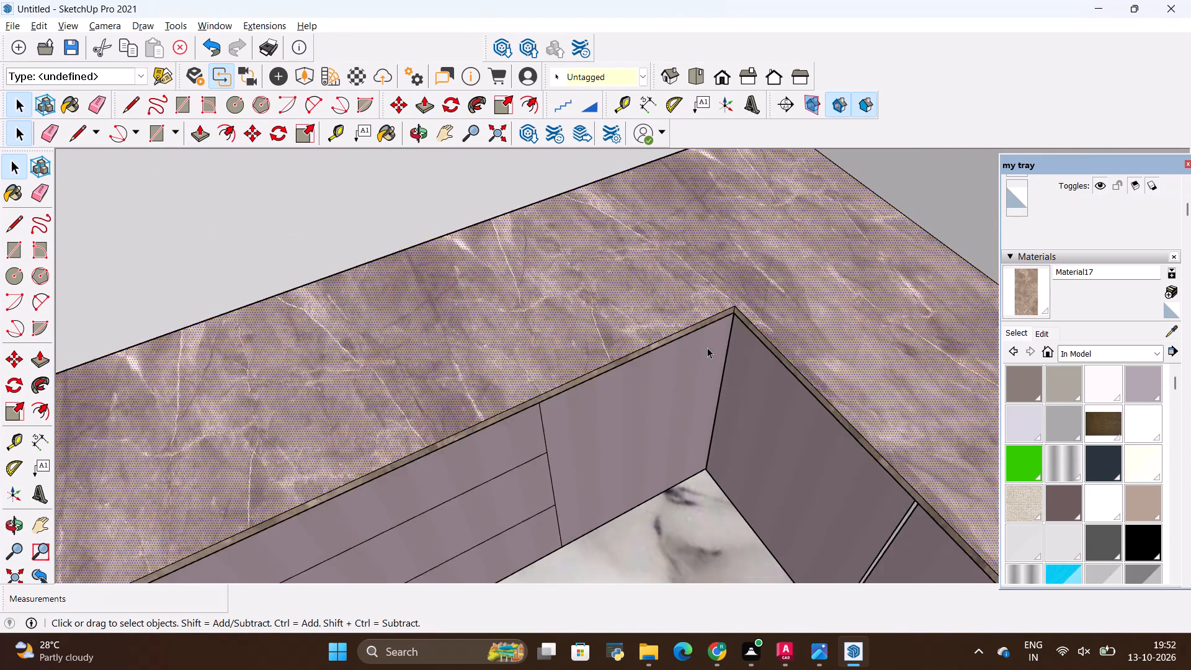
scroll(707, 347, "down", 18)
key("space")
left_click(350, 277)
middle_click_drag(695, 364, 664, 360)
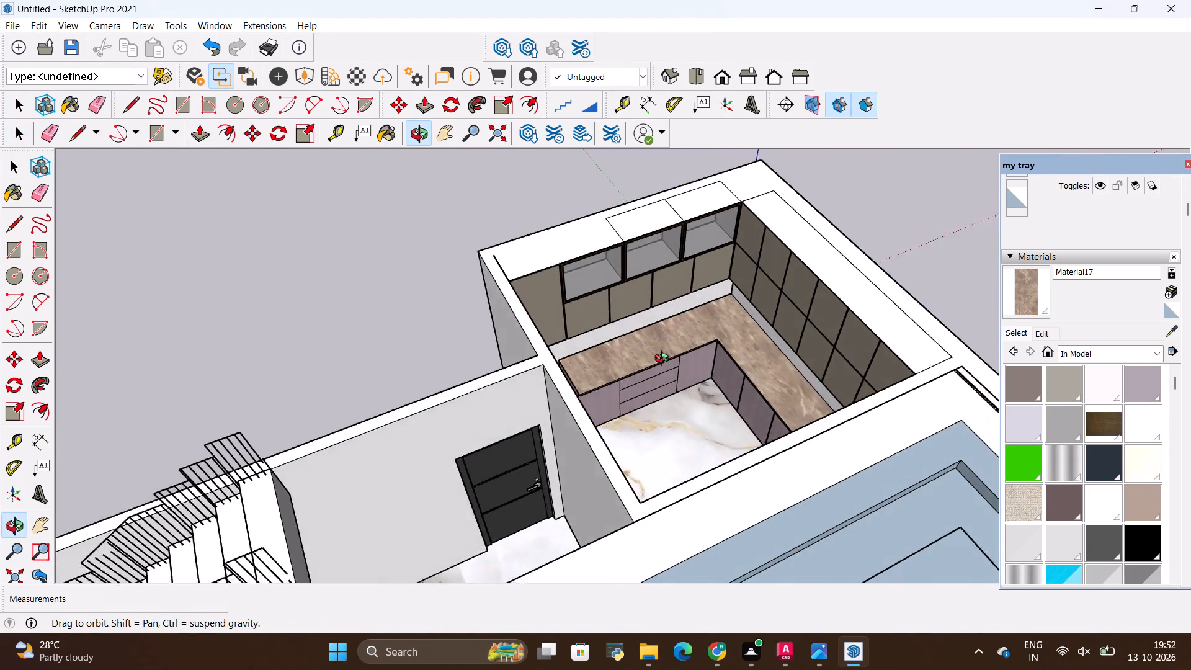
middle_click_drag(664, 360, 594, 329)
scroll(664, 328, "up", 3)
scroll(721, 338, "down", 1)
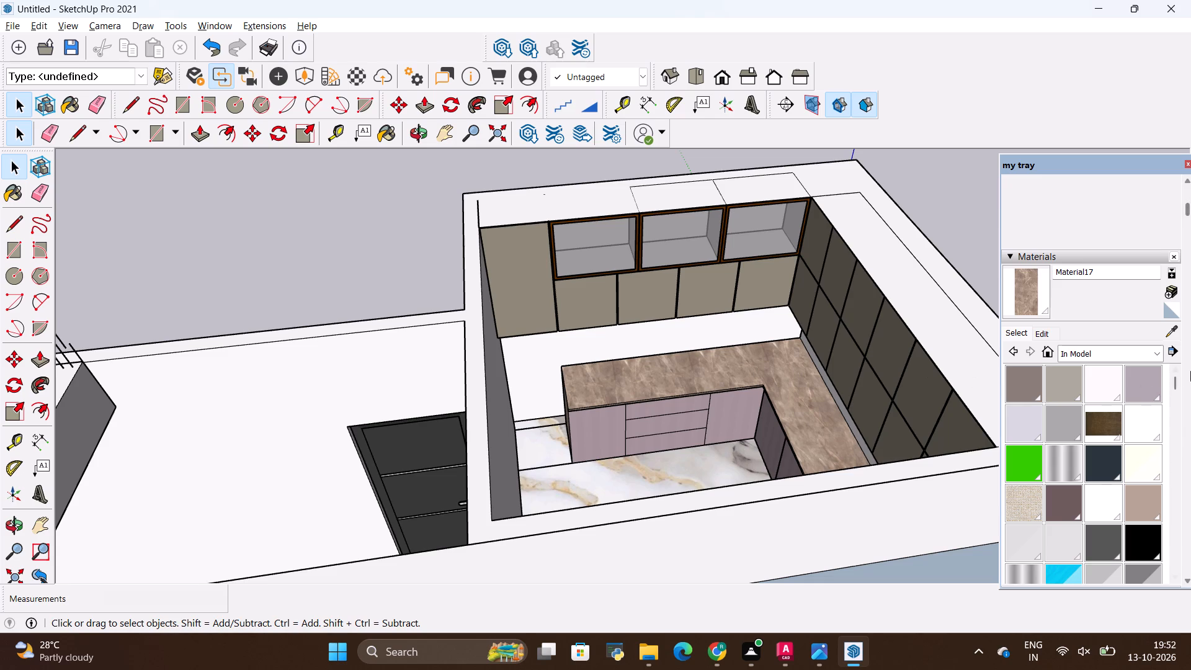
Create a new material from the plain grey-lavender texture image 3ffa647b116bd570b010872f340d6801 in the all materials folder.
left_click(1168, 292)
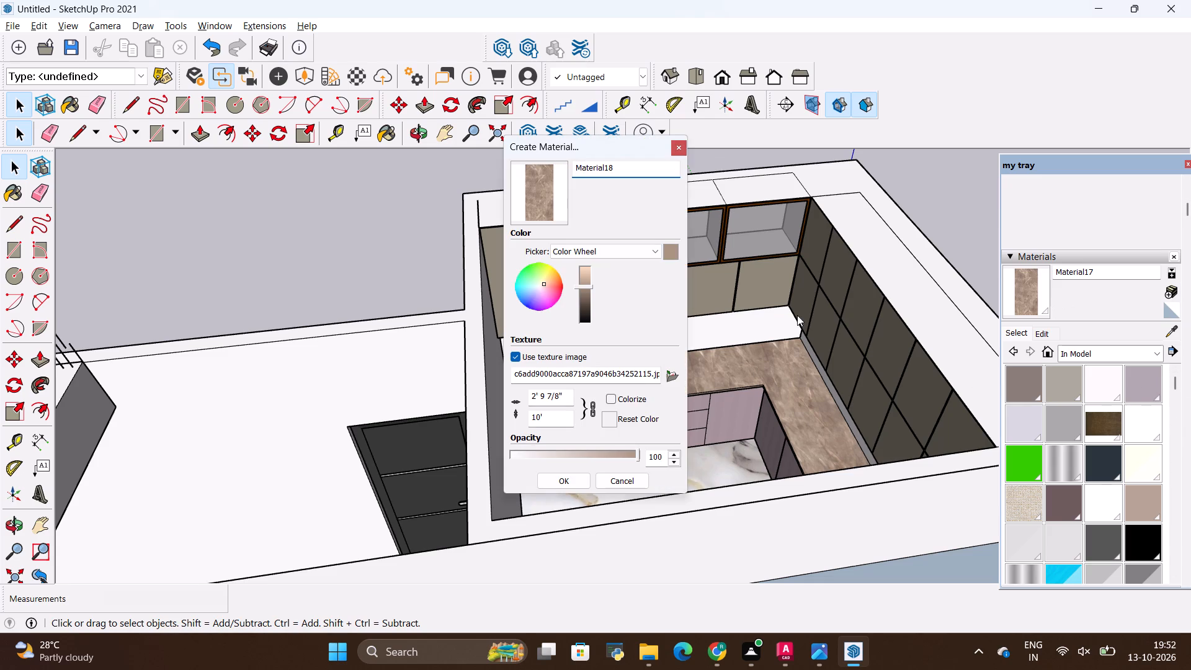
left_click(671, 375)
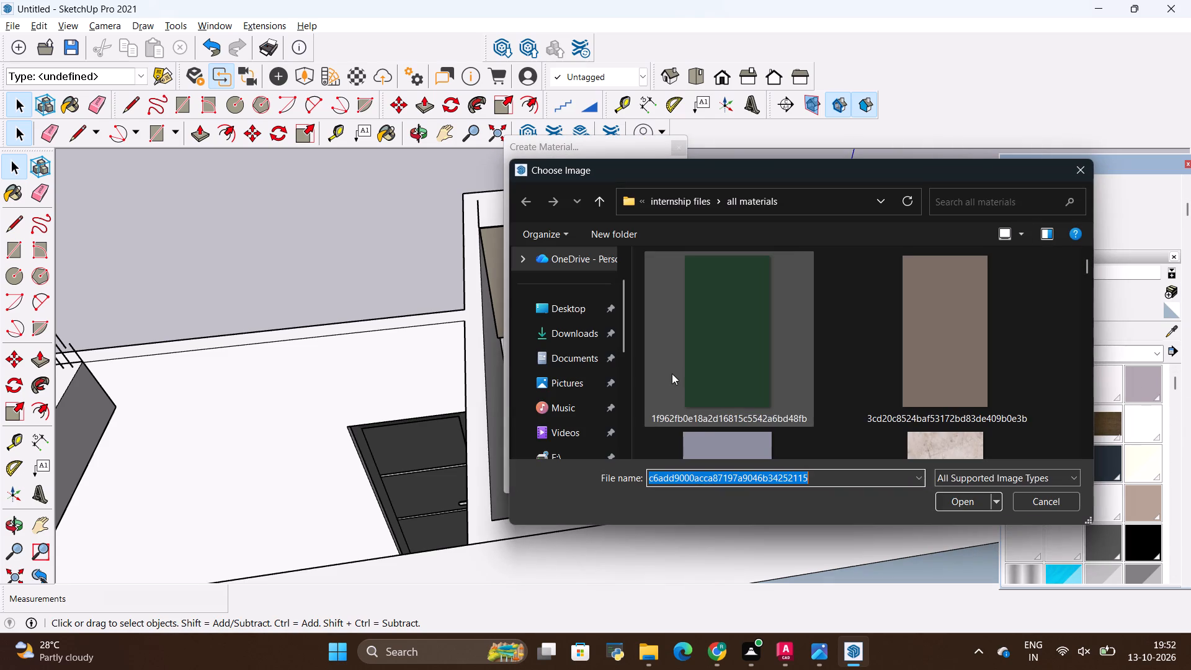
scroll(935, 356, "down", 5)
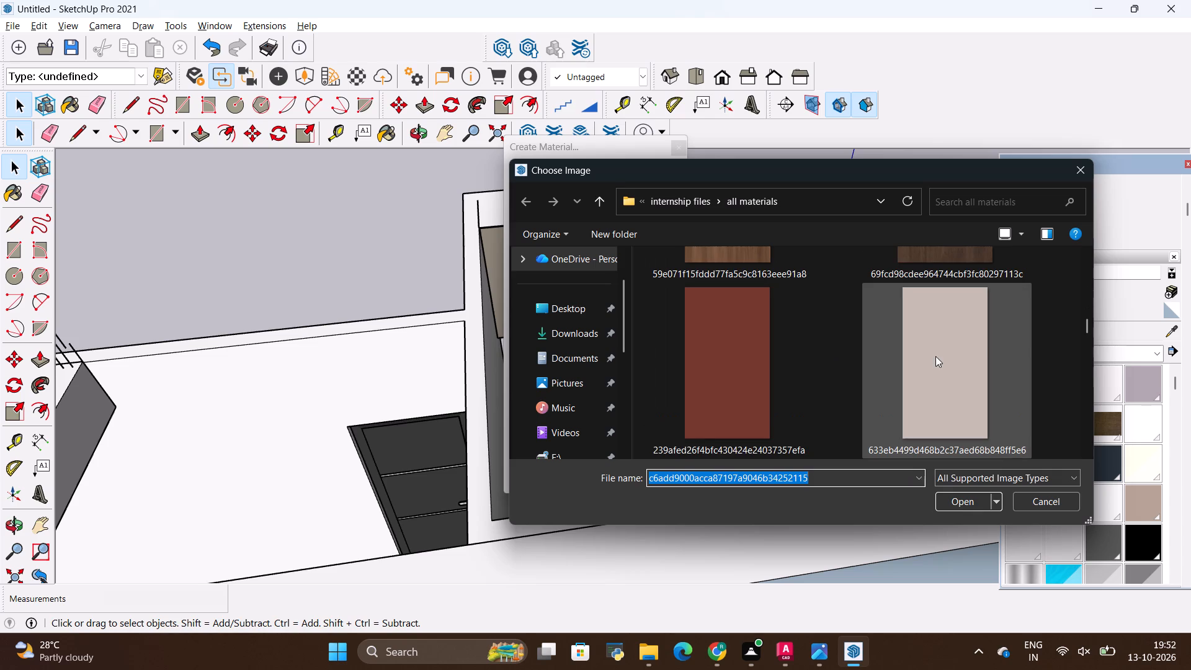
scroll(930, 357, "up", 7)
scroll(911, 357, "down", 2)
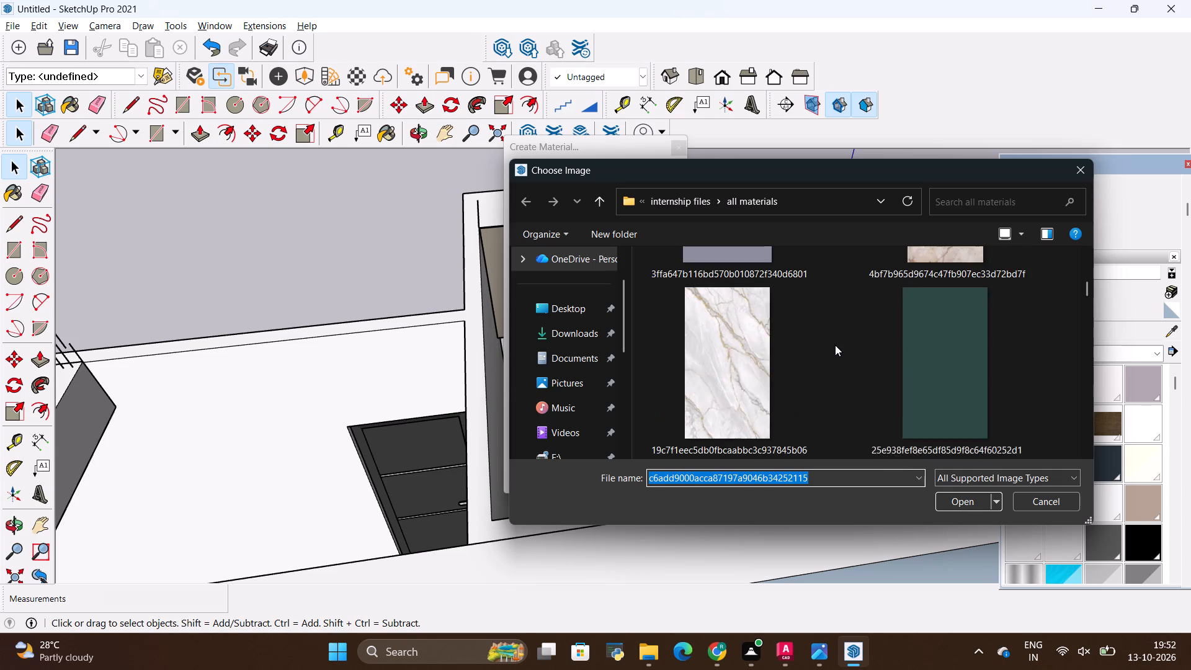
scroll(835, 345, "up", 2)
scroll(785, 348, "down", 1)
left_click(728, 358)
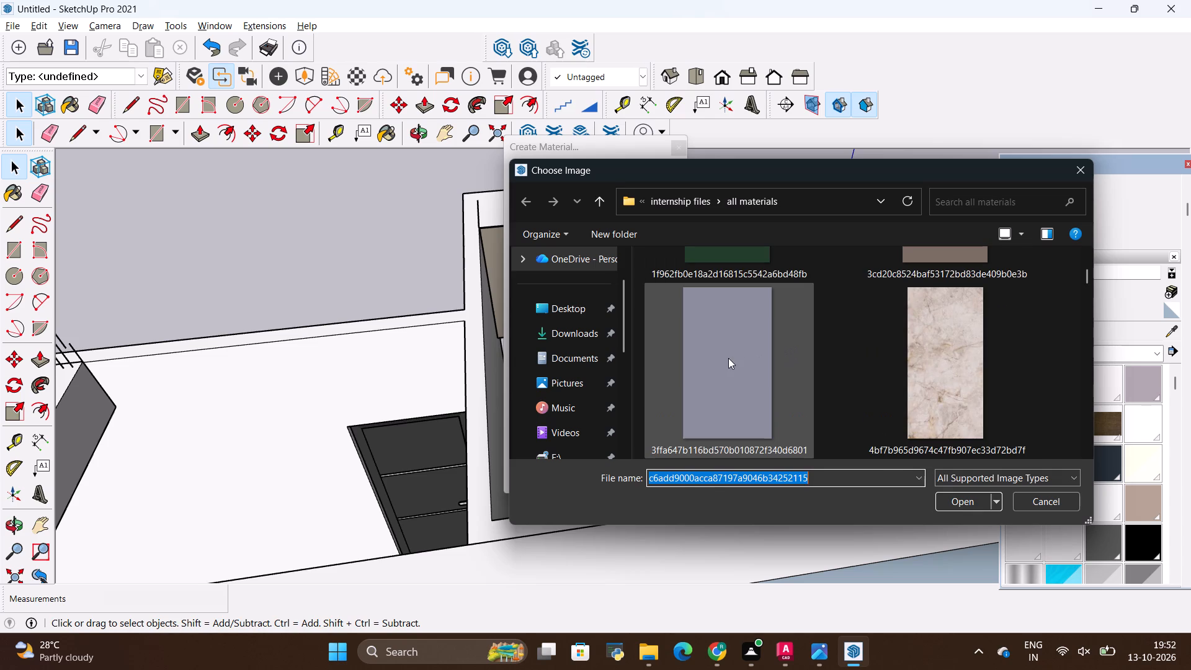
left_click(959, 496)
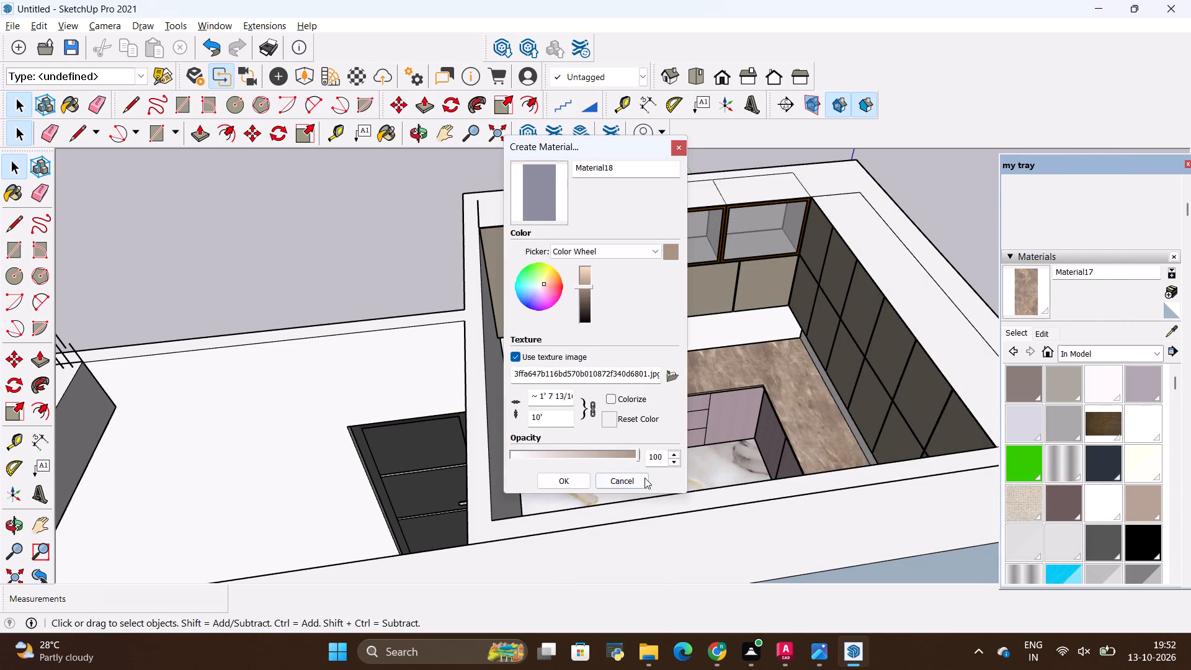
left_click(576, 477)
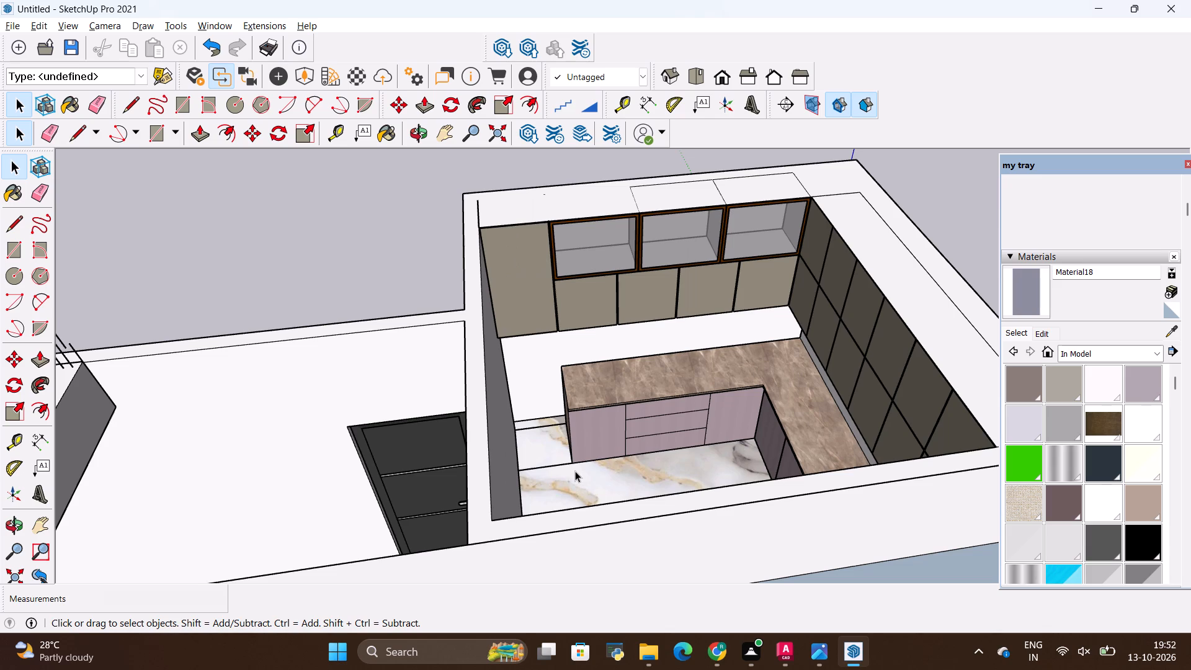
Paint the bare kitchen walls between the upper cabinets and the countertop with the new grey-lavender material.
left_click(1030, 293)
left_click(547, 374)
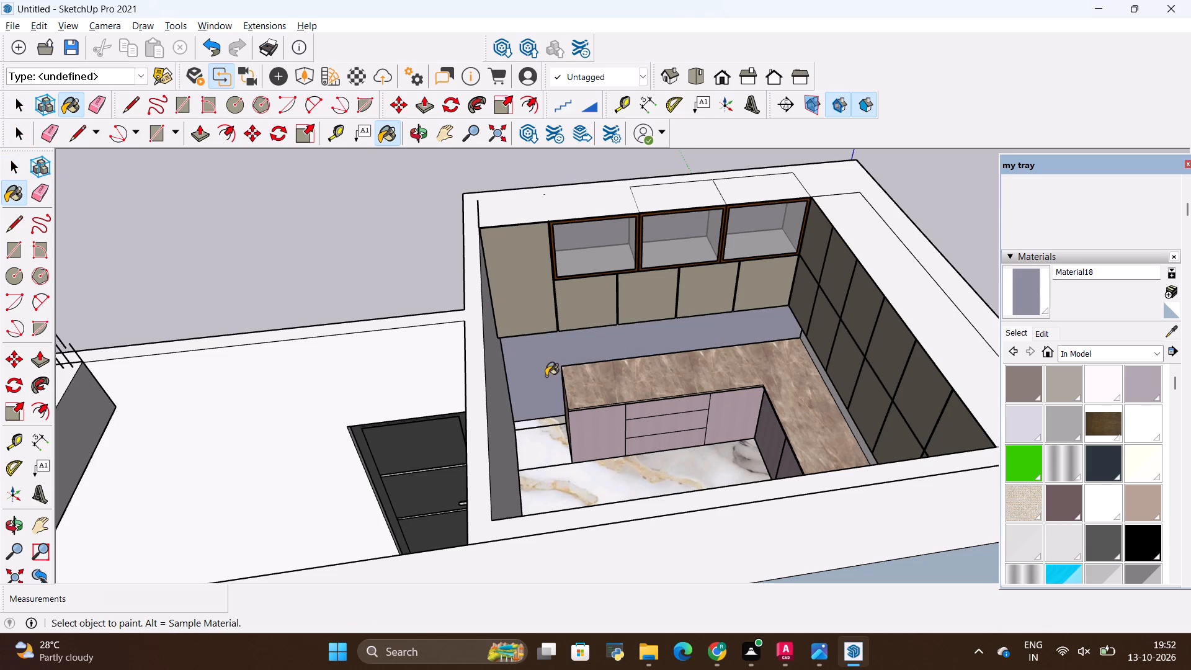
middle_click_drag(420, 405, 757, 370)
scroll(756, 319, "up", 2)
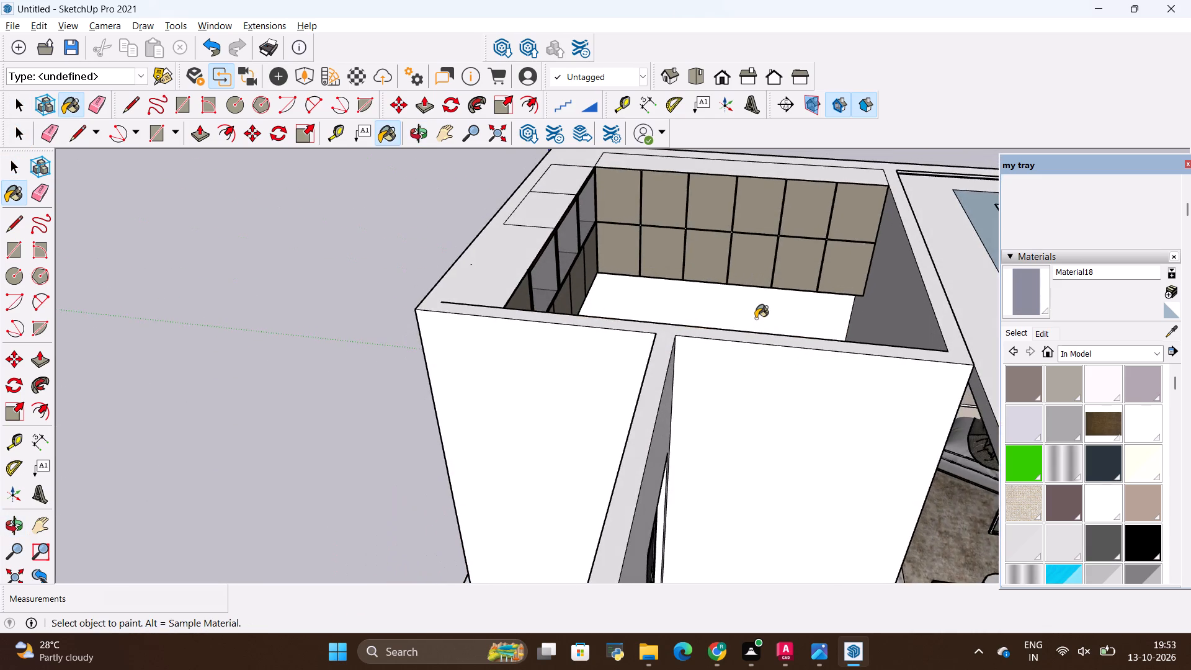
scroll(756, 318, "up", 1)
left_click(756, 318)
middle_click_drag(682, 352, 439, 377)
scroll(437, 374, "down", 5)
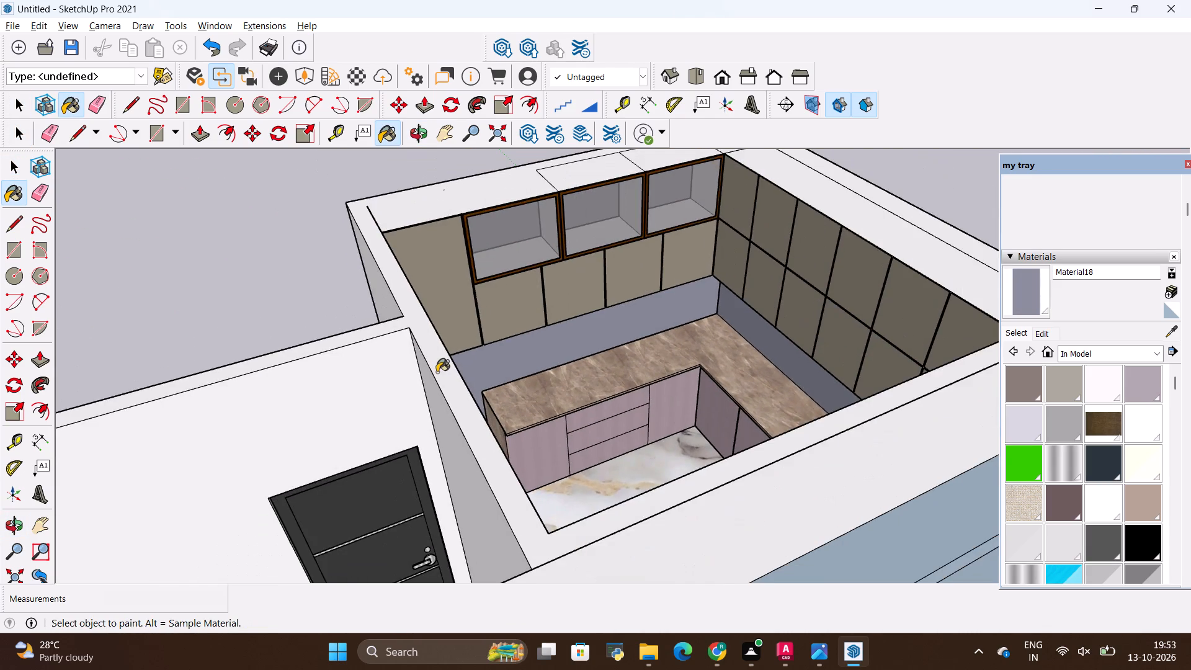
scroll(442, 368, "down", 5)
key("space")
left_click(854, 253)
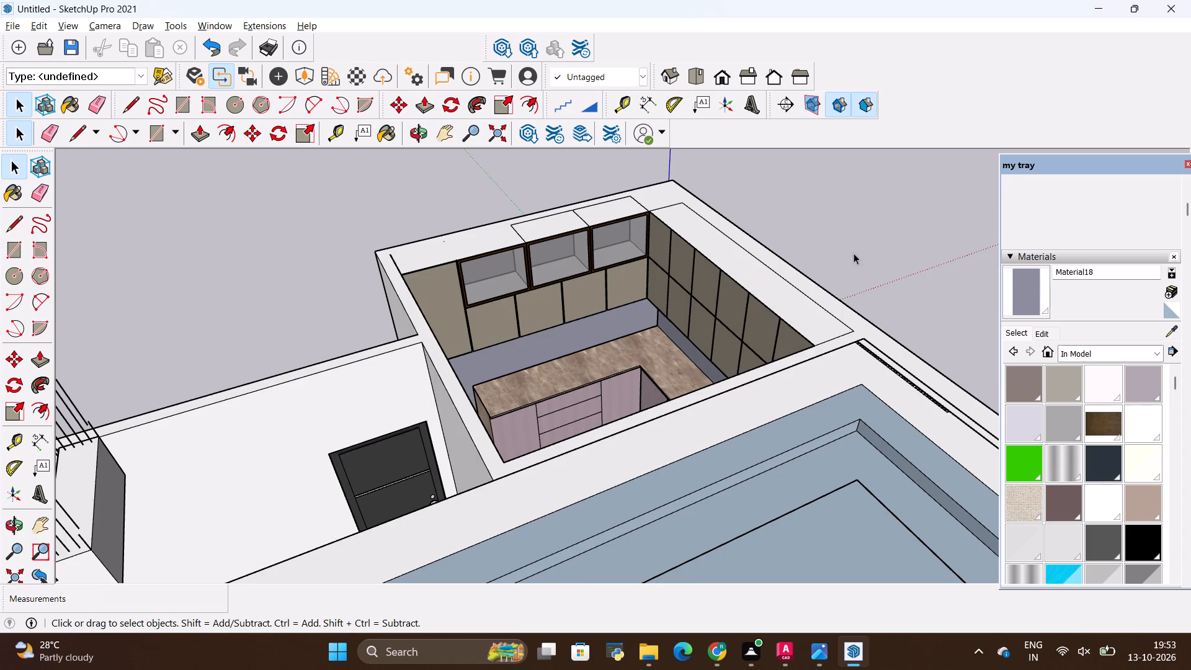
Examine the painted backsplash, glass-front upper cabinets and countertop of the kitchen from several angles and distances.
scroll(633, 300, "down", 4)
scroll(591, 320, "up", 8)
scroll(692, 398, "down", 5)
scroll(898, 277, "up", 2)
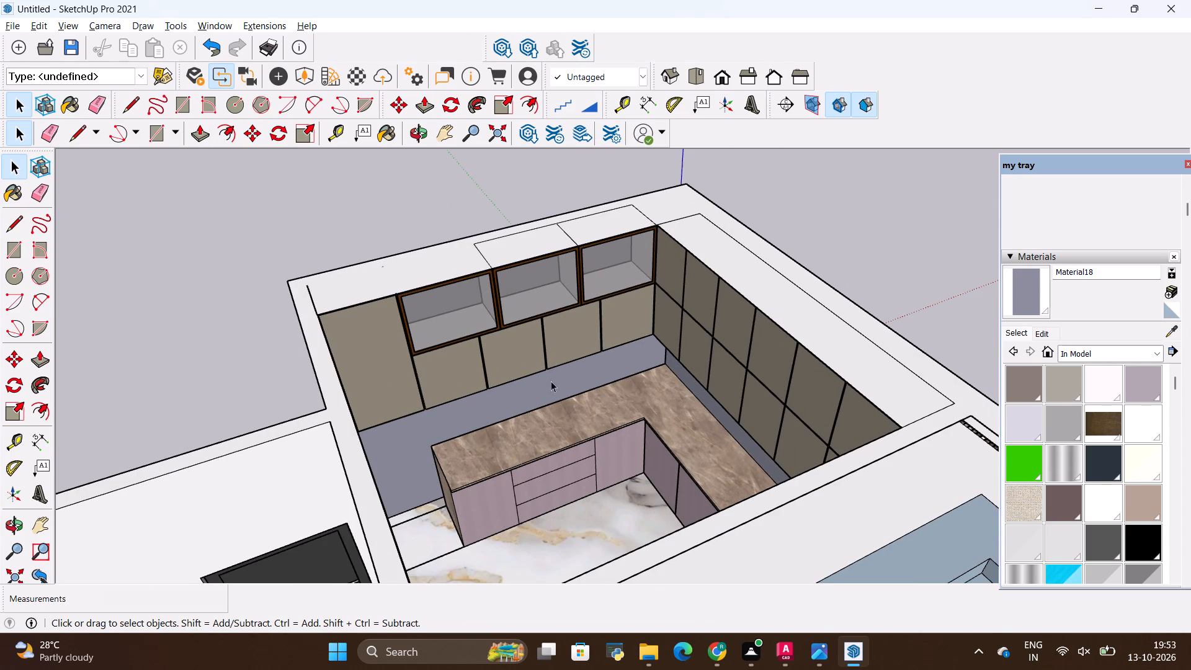
middle_click_drag(552, 381, 484, 414)
scroll(493, 375, "down", 4)
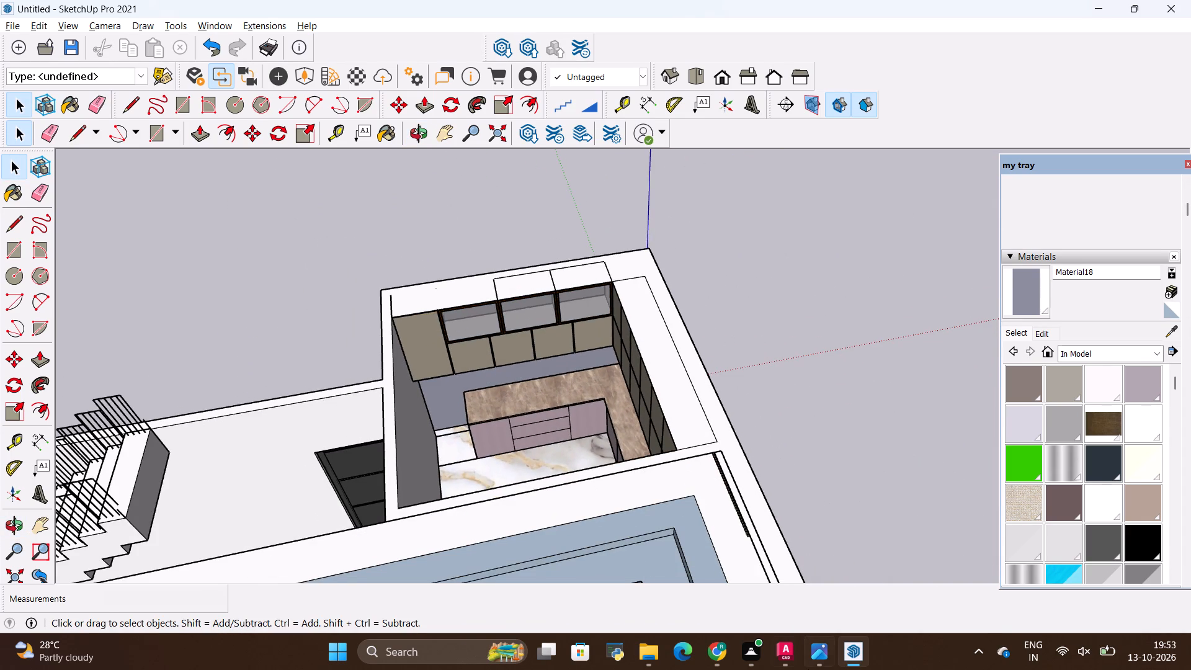
scroll(1022, 33, "up", 1)
scroll(396, 216, "up", 3)
scroll(428, 248, "down", 4)
middle_click_drag(454, 283, 459, 285)
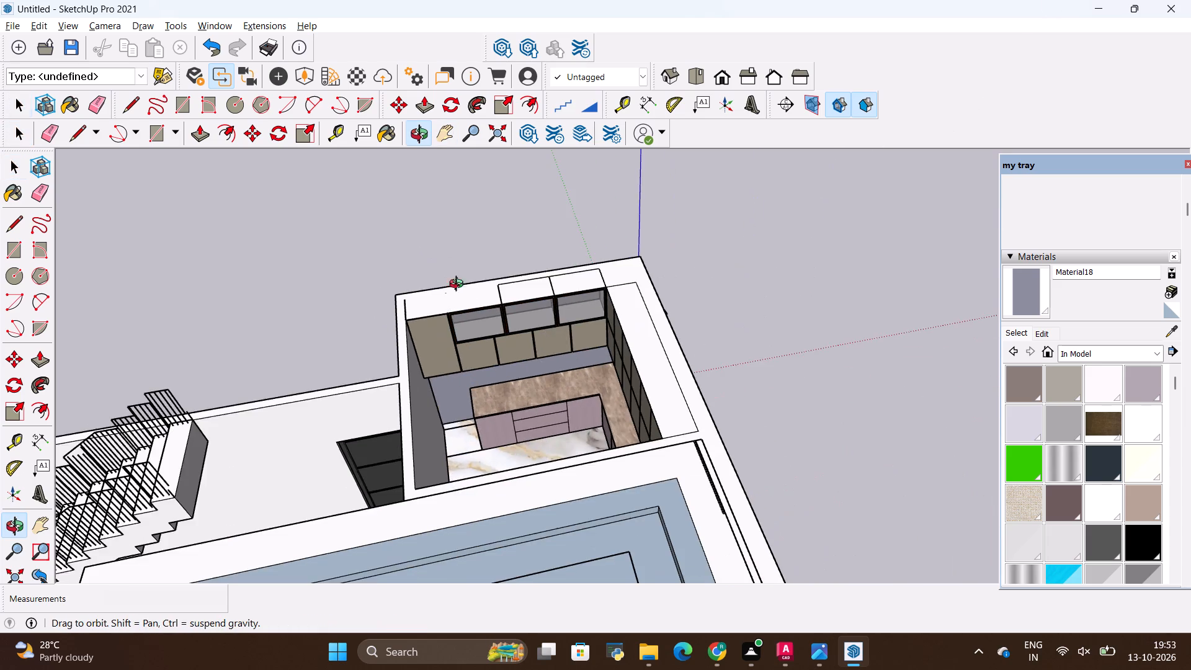
middle_click_drag(459, 285, 473, 238)
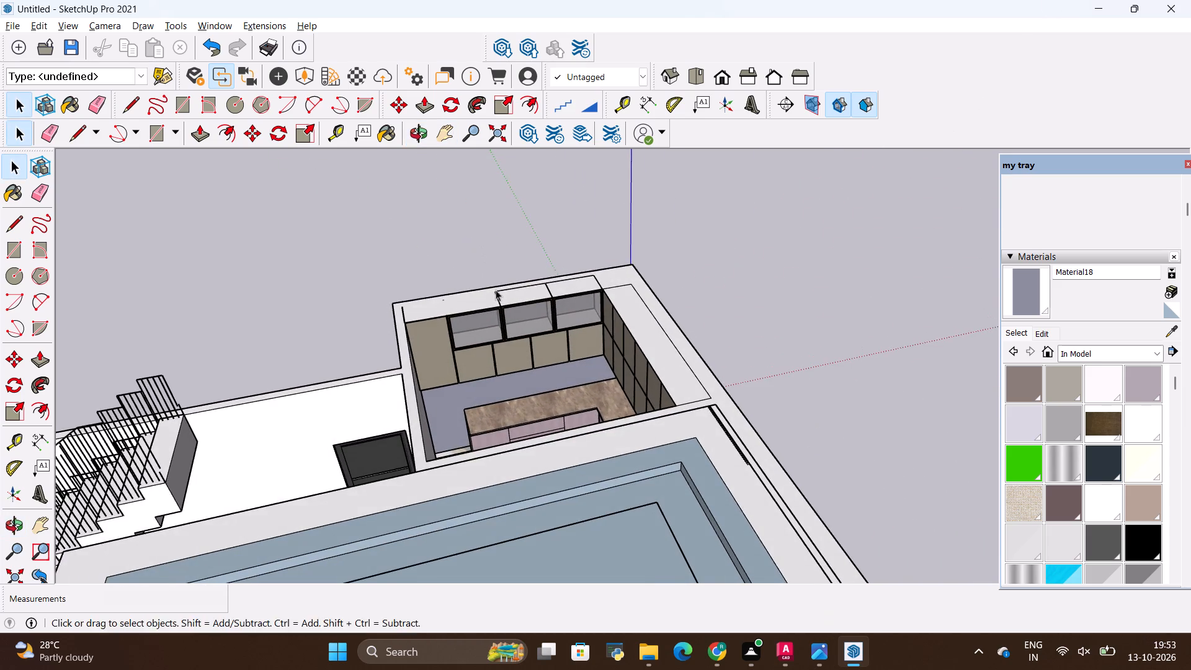
middle_click_drag(497, 292, 548, 321)
scroll(548, 321, "up", 11)
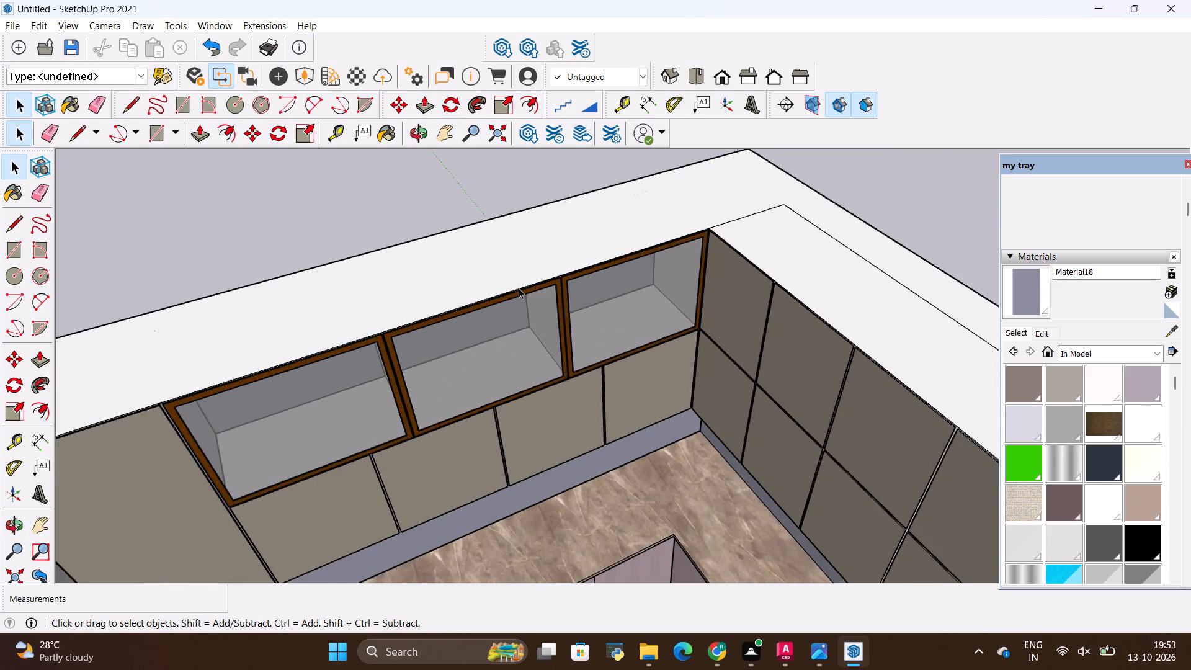
scroll(519, 288, "down", 4)
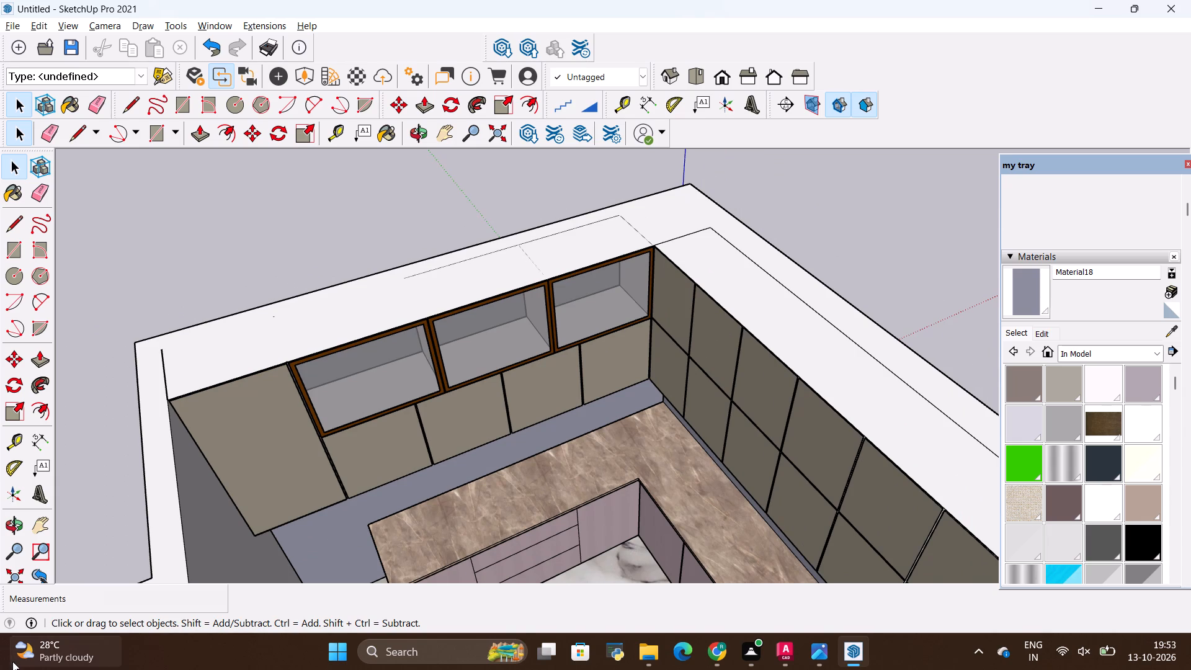
scroll(171, 447, "down", 2)
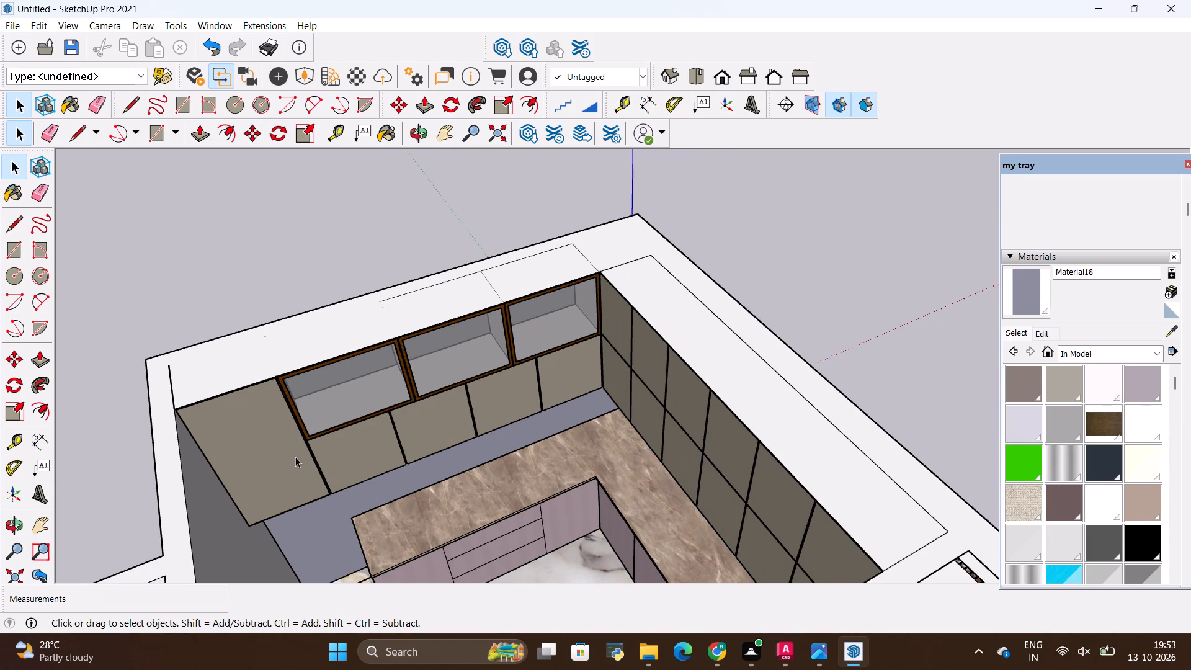
scroll(297, 455, "down", 2)
scroll(284, 376, "down", 2)
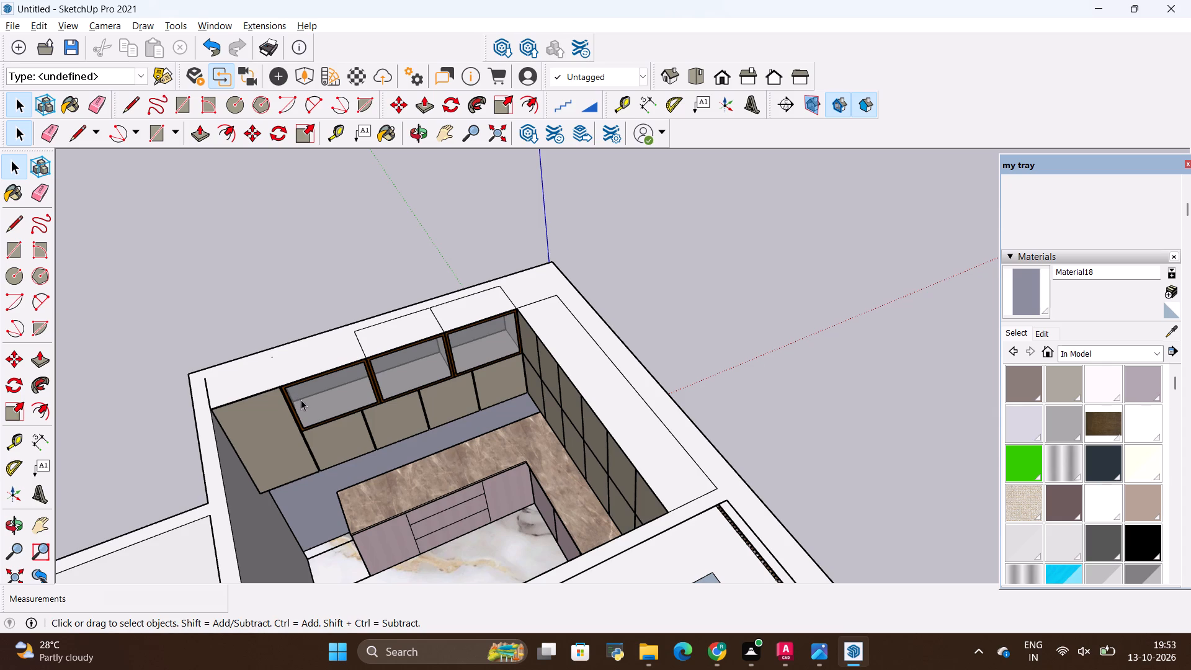
scroll(313, 404, "down", 3)
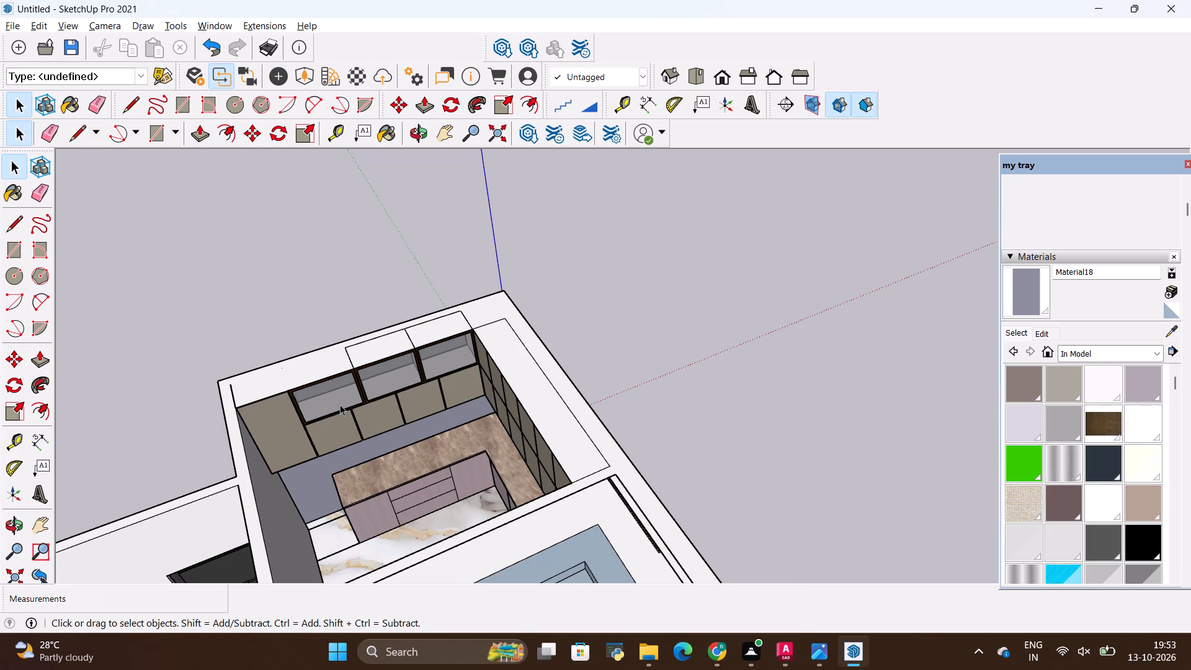
scroll(349, 396, "down", 4)
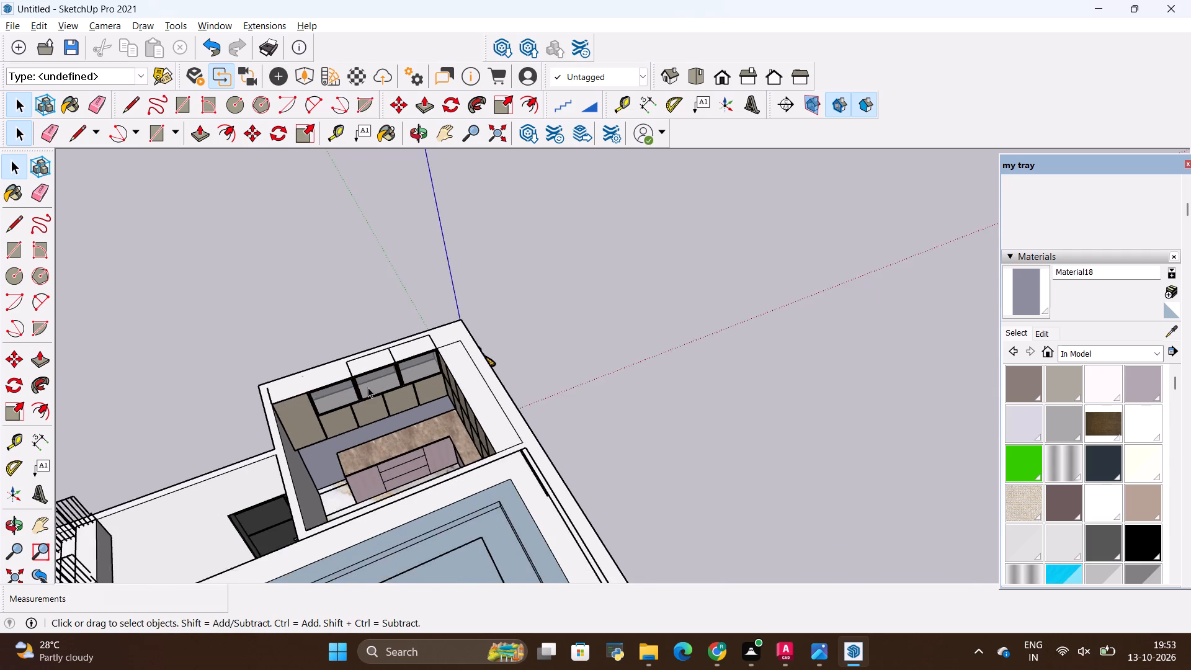
scroll(368, 387, "down", 5)
scroll(358, 402, "up", 3)
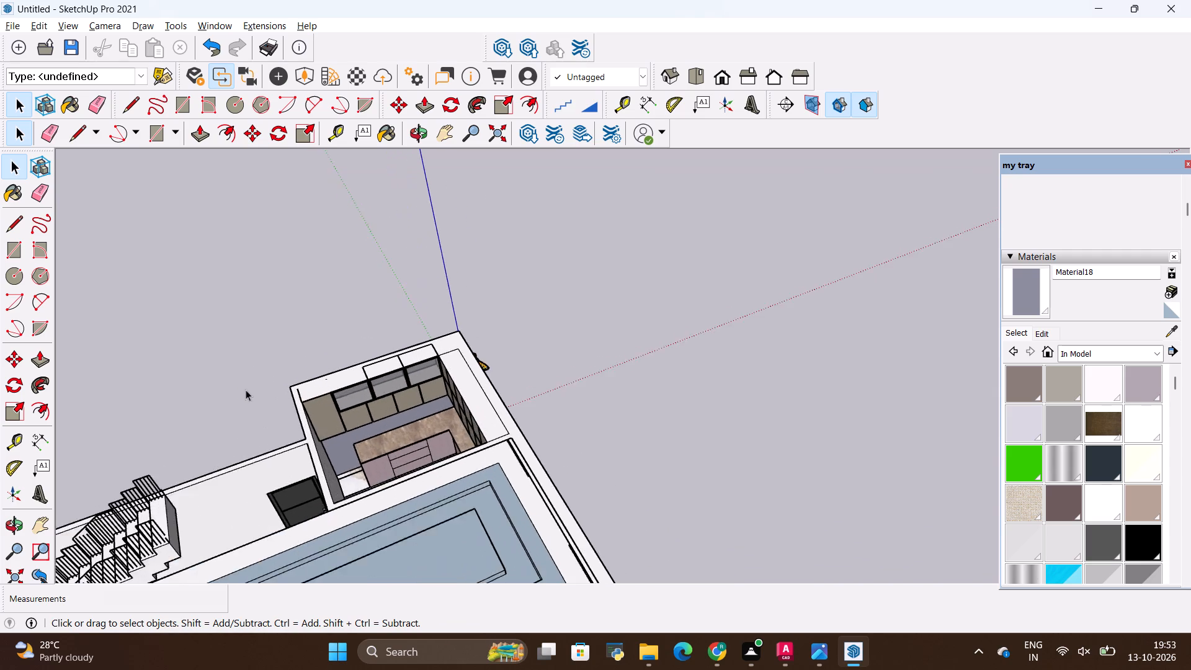
scroll(246, 390, "up", 3)
middle_click_drag(268, 426, 190, 329)
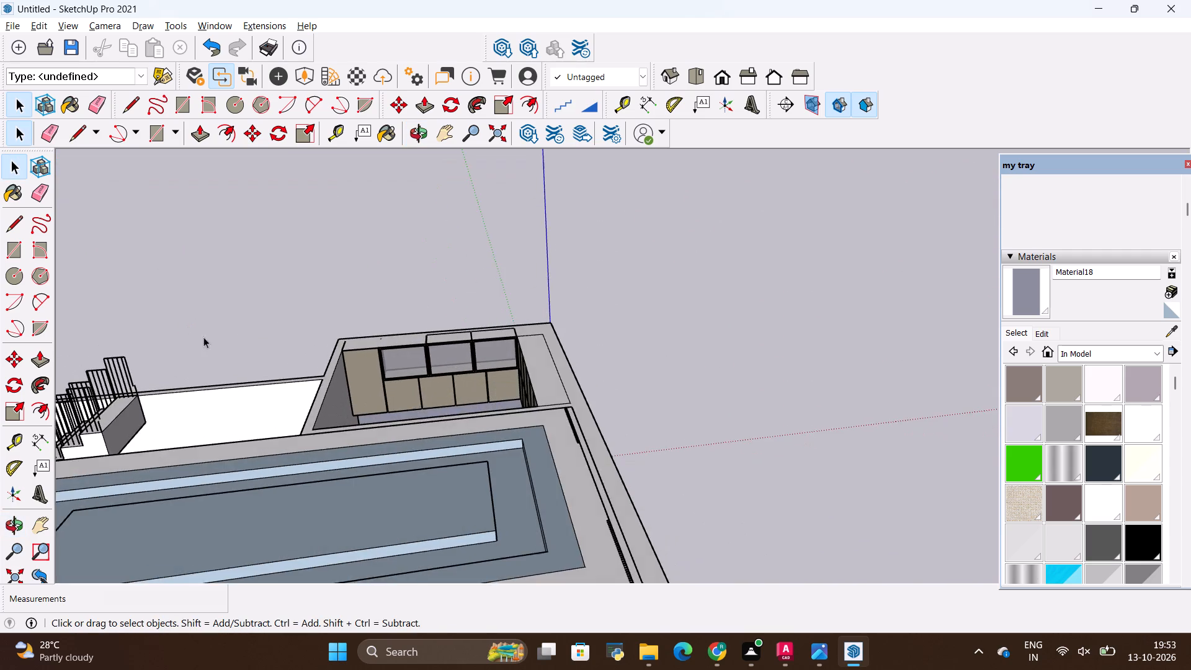
scroll(324, 375, "up", 12)
scroll(429, 293, "down", 2)
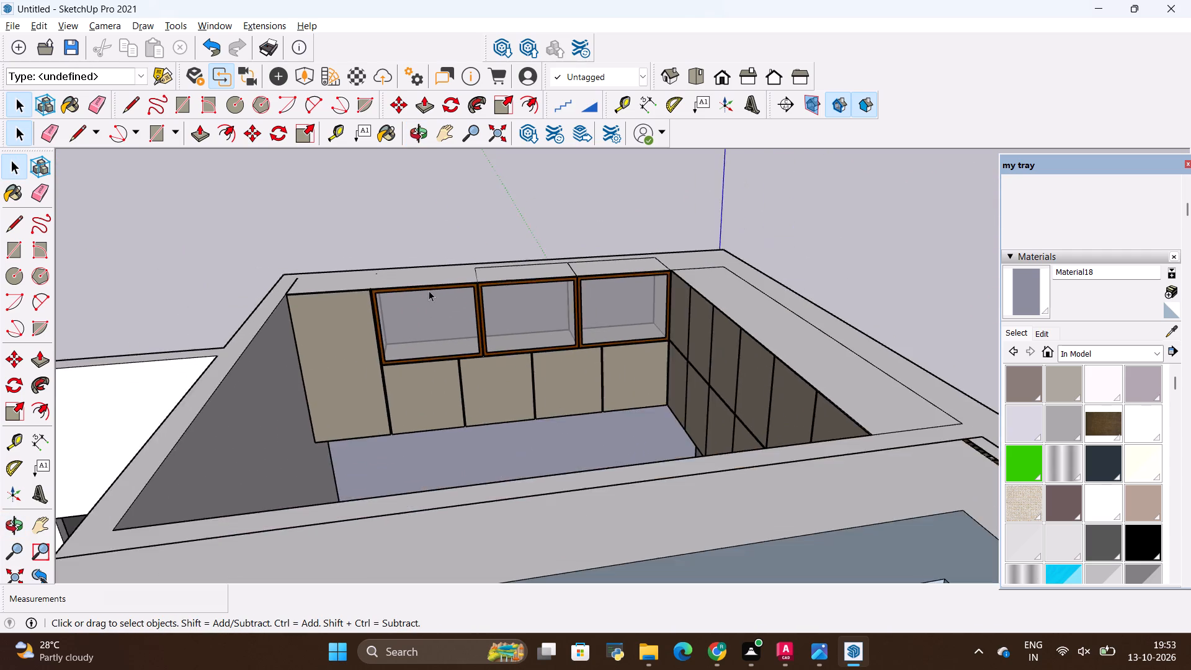
scroll(429, 290, "down", 5)
middle_click_drag(446, 292, 371, 430)
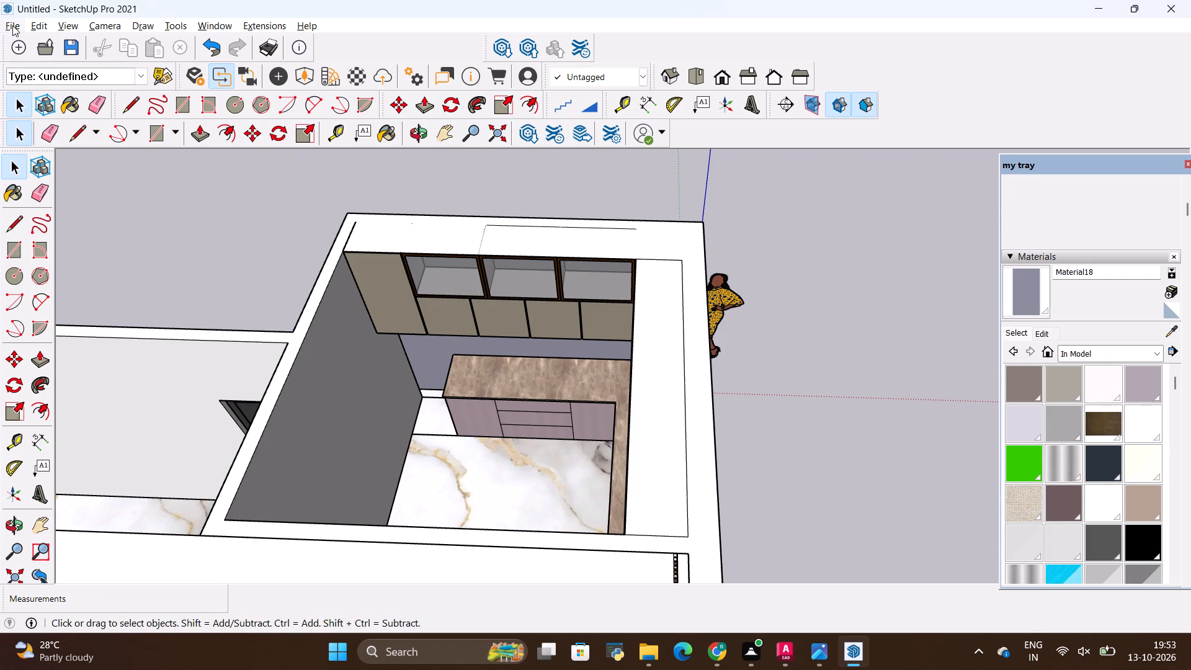
Import the refrigerator model Component_2 from the ALL 3D WAREHOUSE ITEMS folder and place it over the kitchen.
left_click(9, 18)
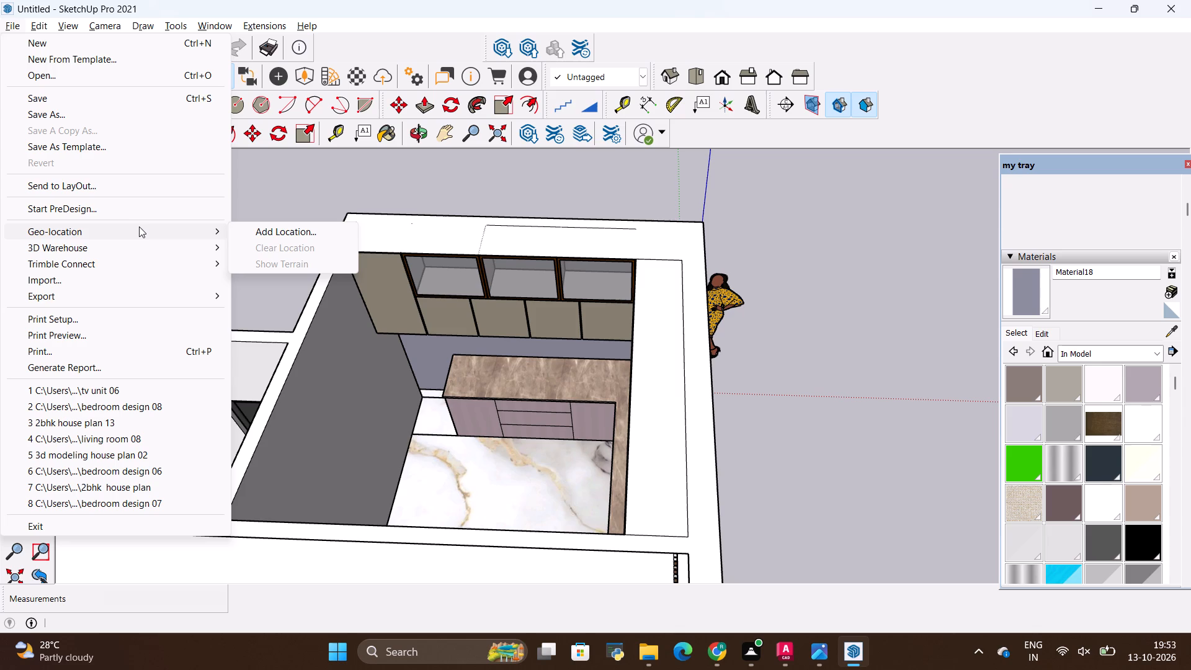
left_click(65, 283)
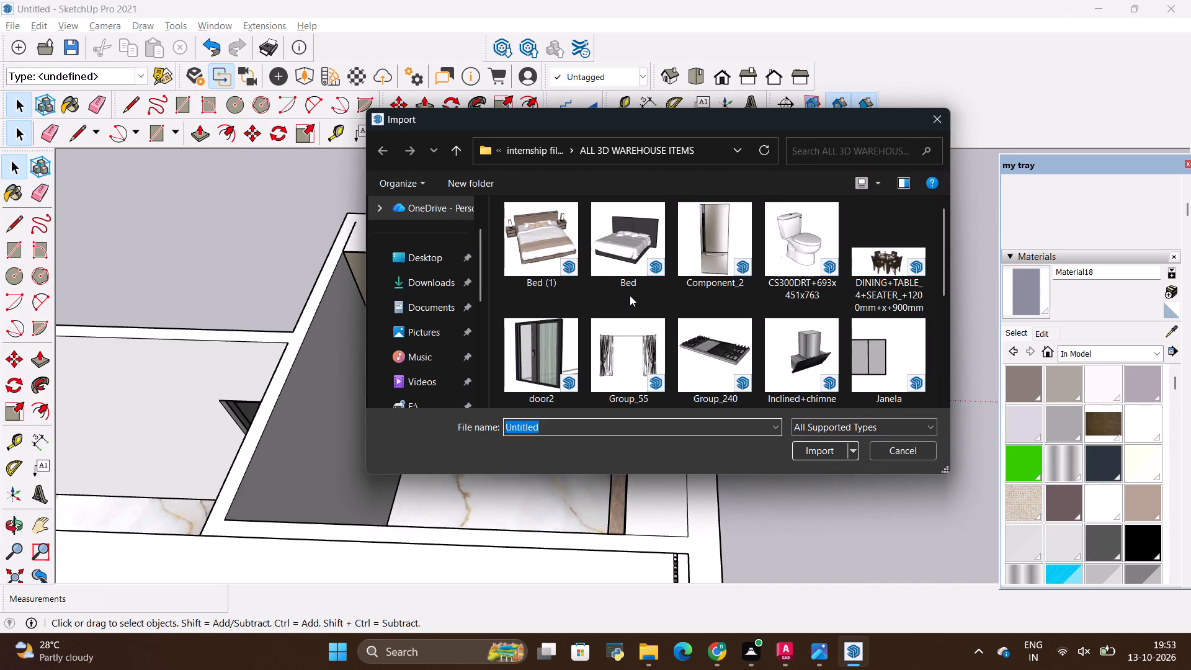
scroll(630, 295, "down", 1)
left_click(738, 221)
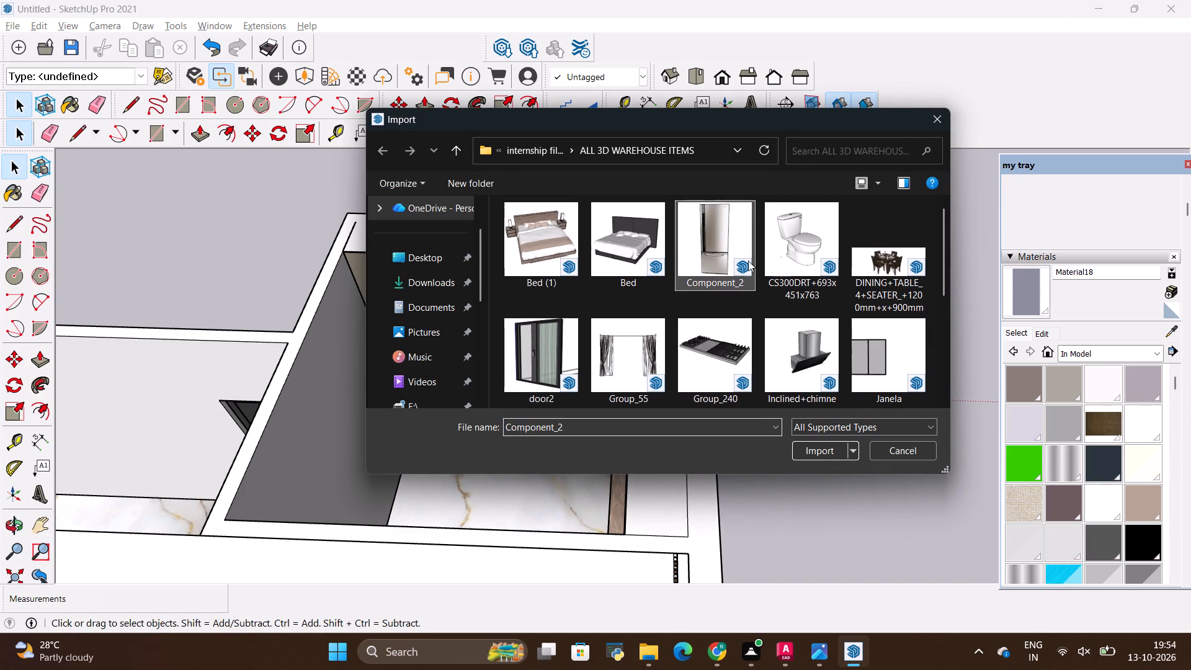
left_click(821, 453)
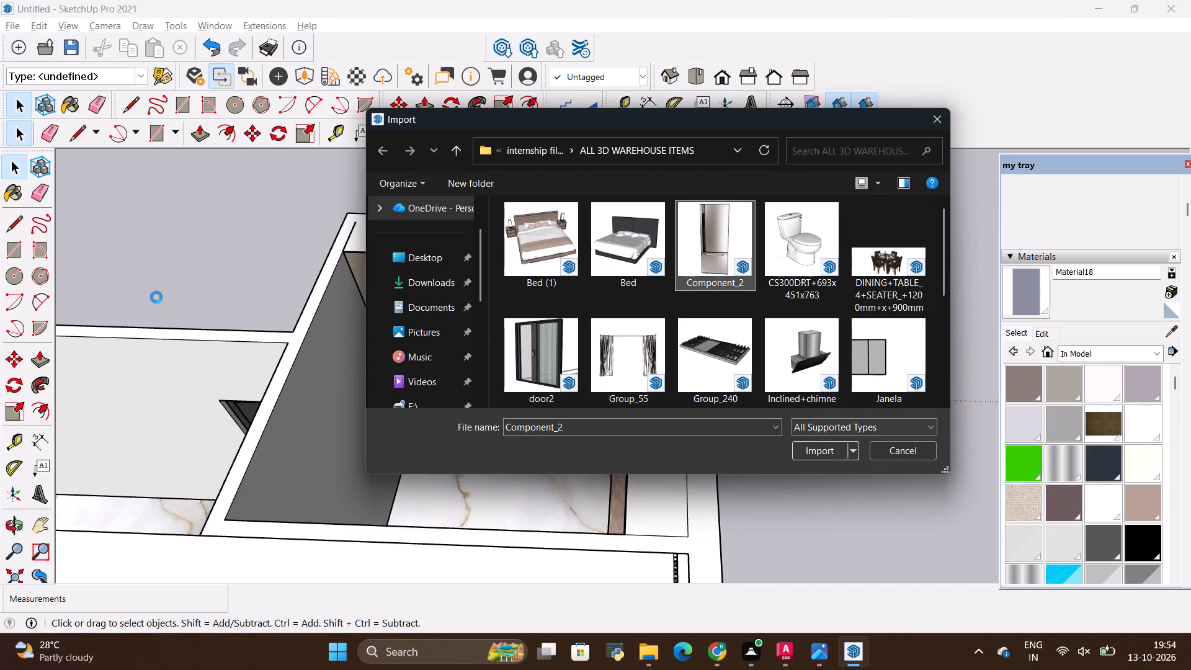
left_click(702, 253)
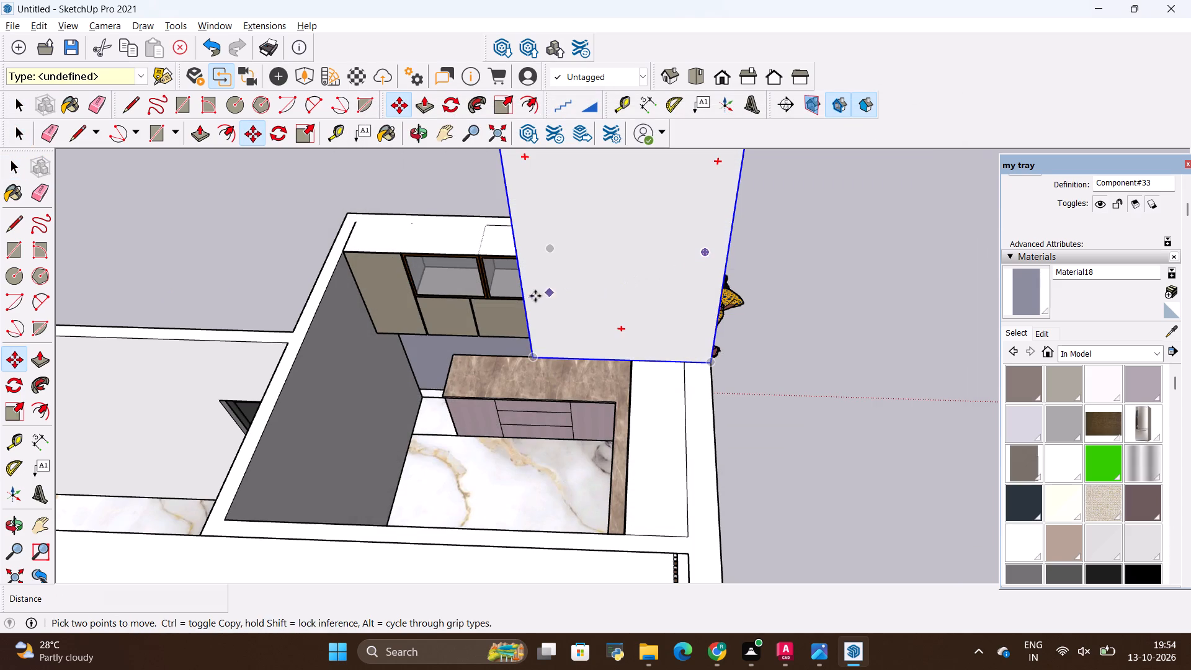
Move the imported refrigerator about 18' 11 1/2" out of the kitchen onto the open ground beside the house.
left_click(695, 342)
scroll(546, 316, "down", 4)
scroll(427, 287, "down", 9)
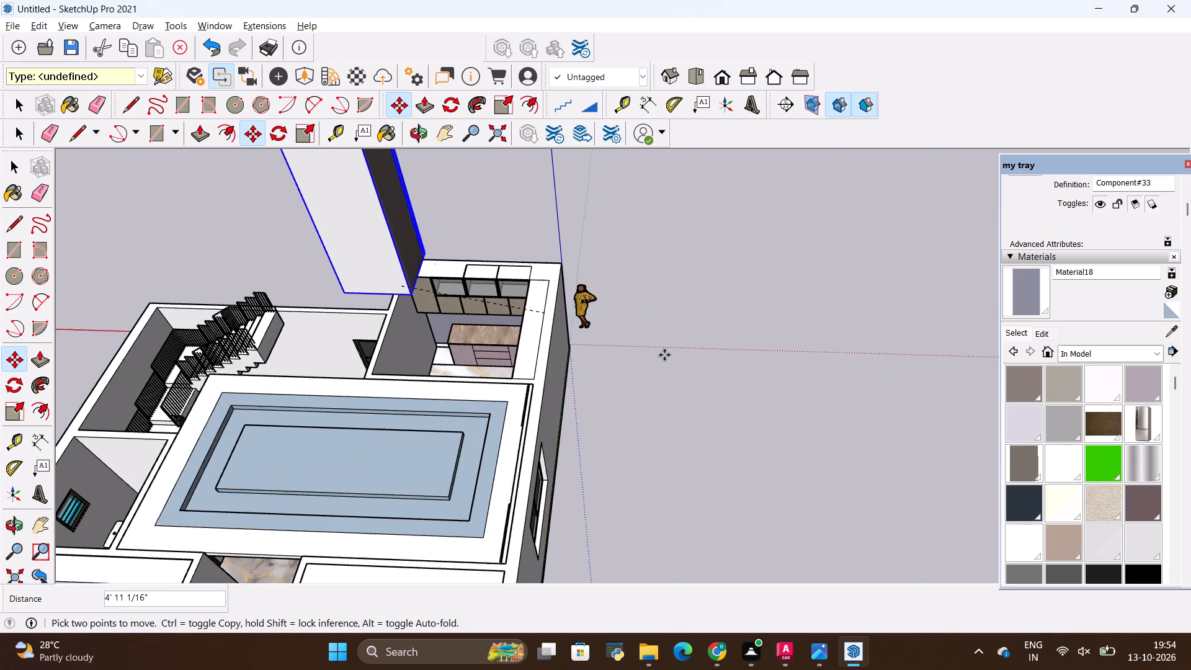
left_click(769, 383)
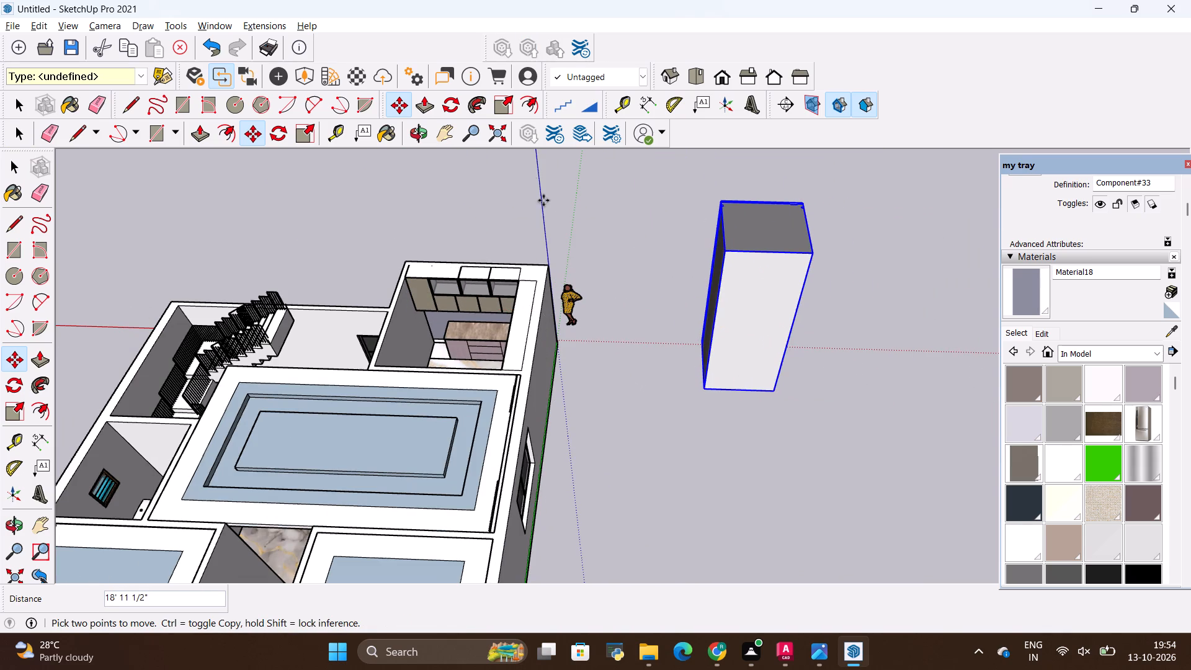
Rotate the refrigerator 180 degrees on the ground plane so its steel doors face the front.
left_click(454, 105)
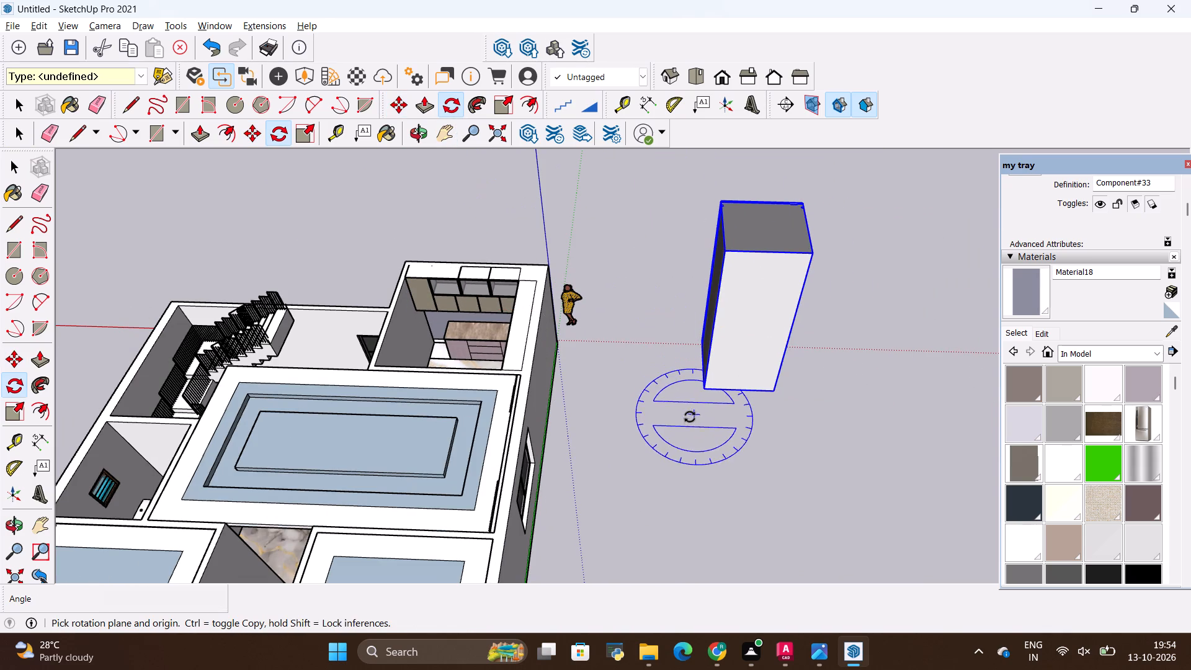
left_click(665, 407)
left_click(810, 409)
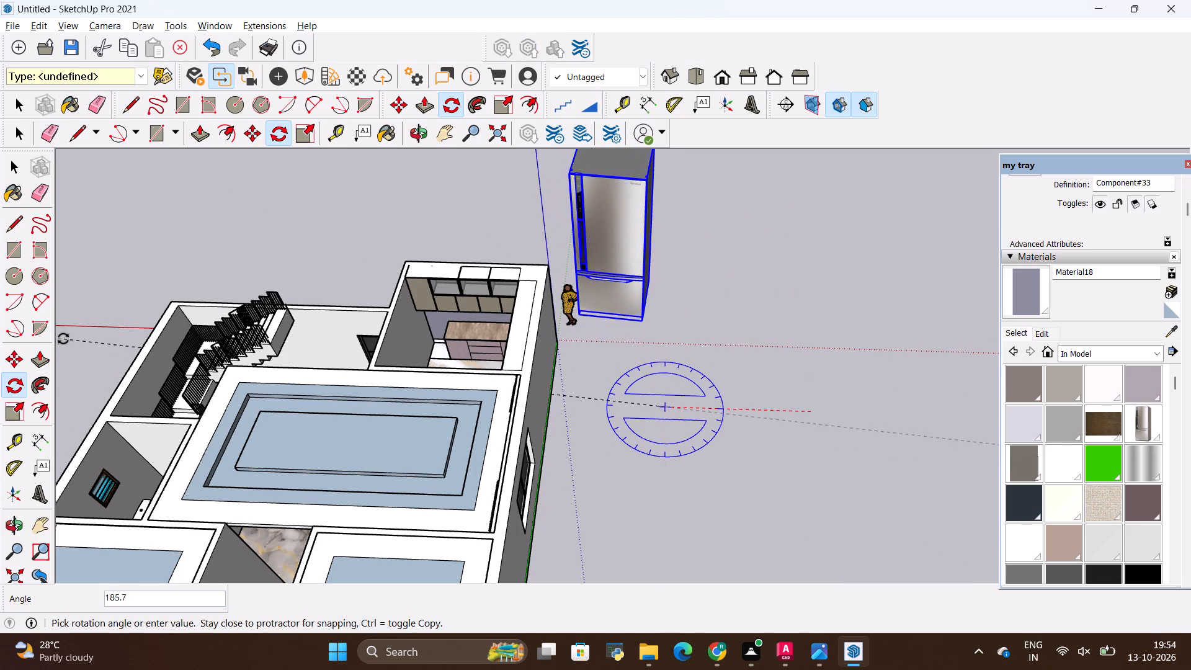
left_click(74, 389)
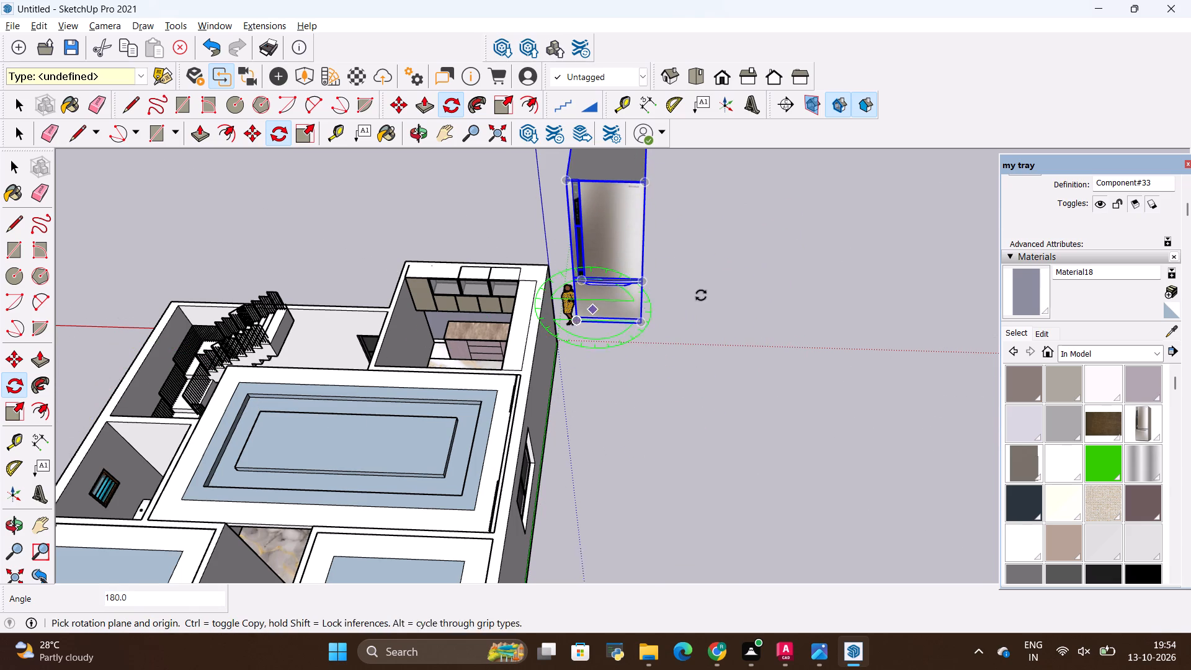
key("space")
Scale the refrigerator down uniformly from its top corner to about 0.57 of its size.
left_click(619, 294)
scroll(701, 333, "down", 4)
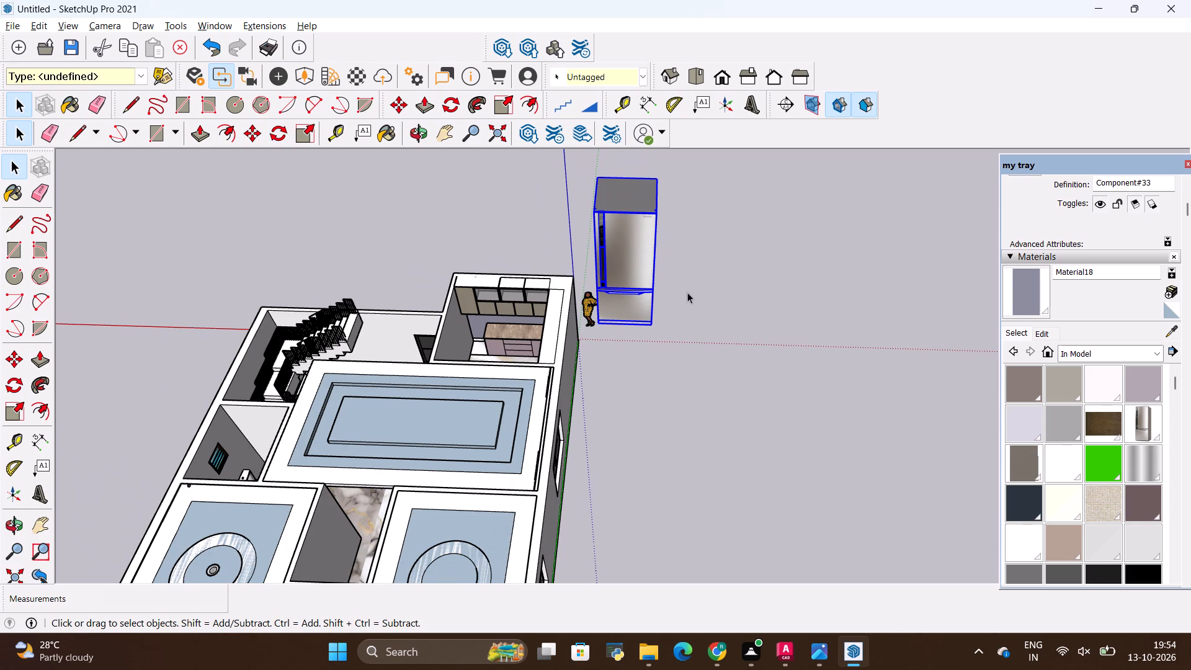
key("s")
left_click(596, 176)
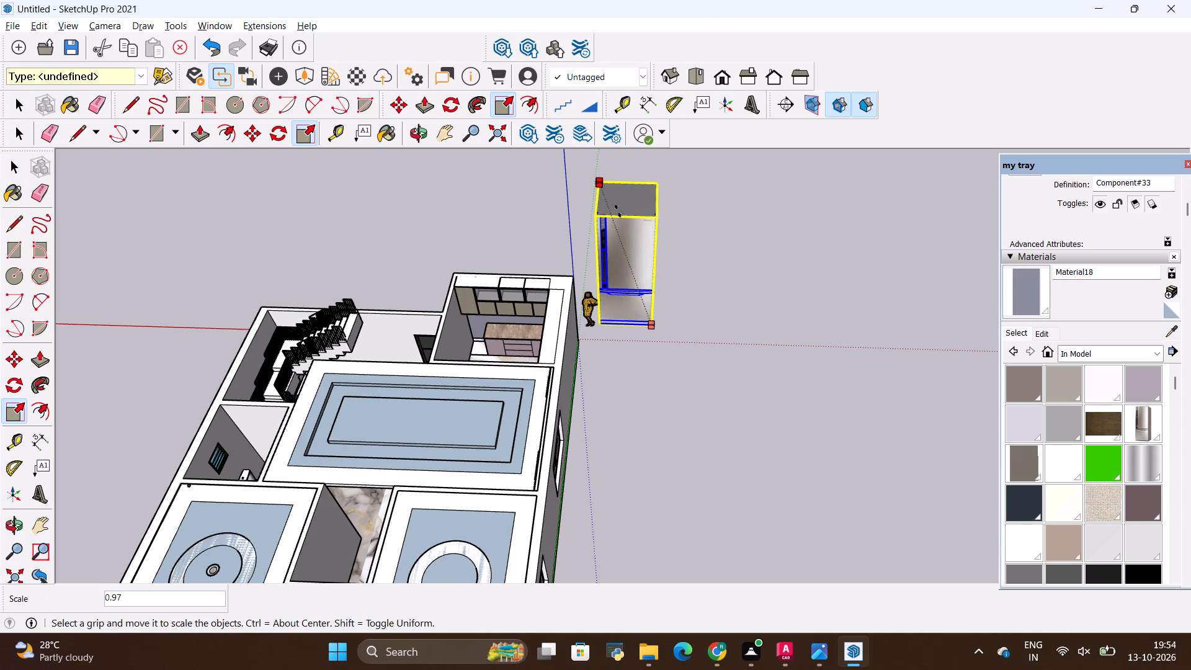
left_click(619, 246)
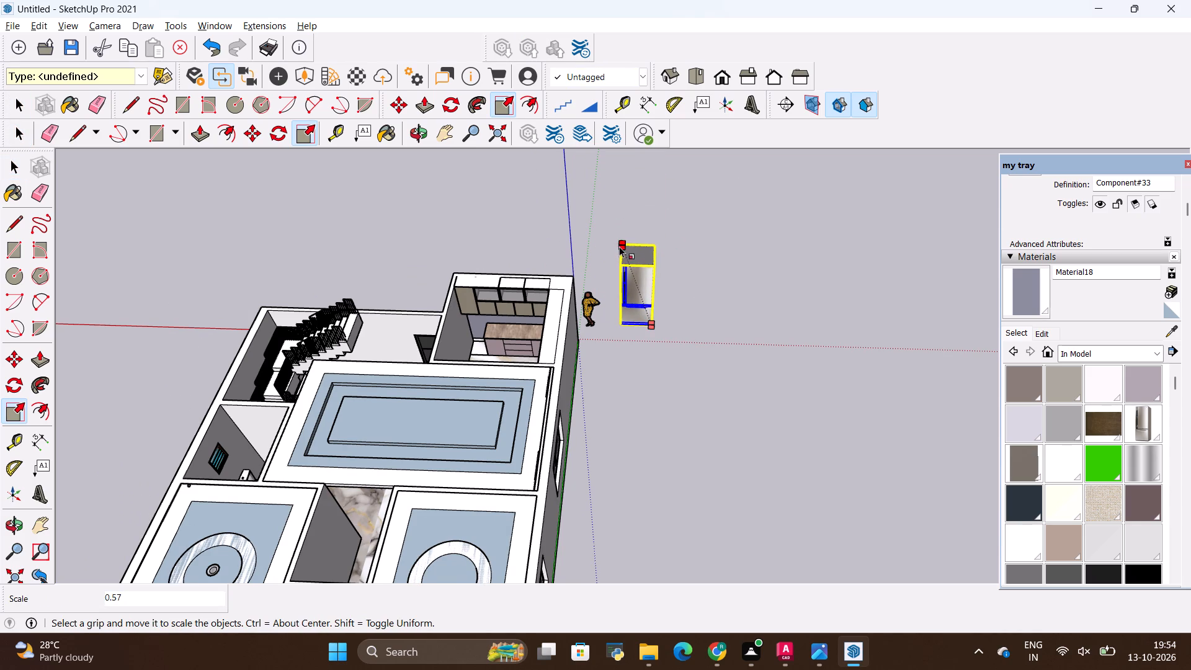
key("space")
Move the refrigerator about 20' 11 7/8" by its bottom corner into the kitchen, in the gap between the side wall and the base cabinets.
left_click(635, 282)
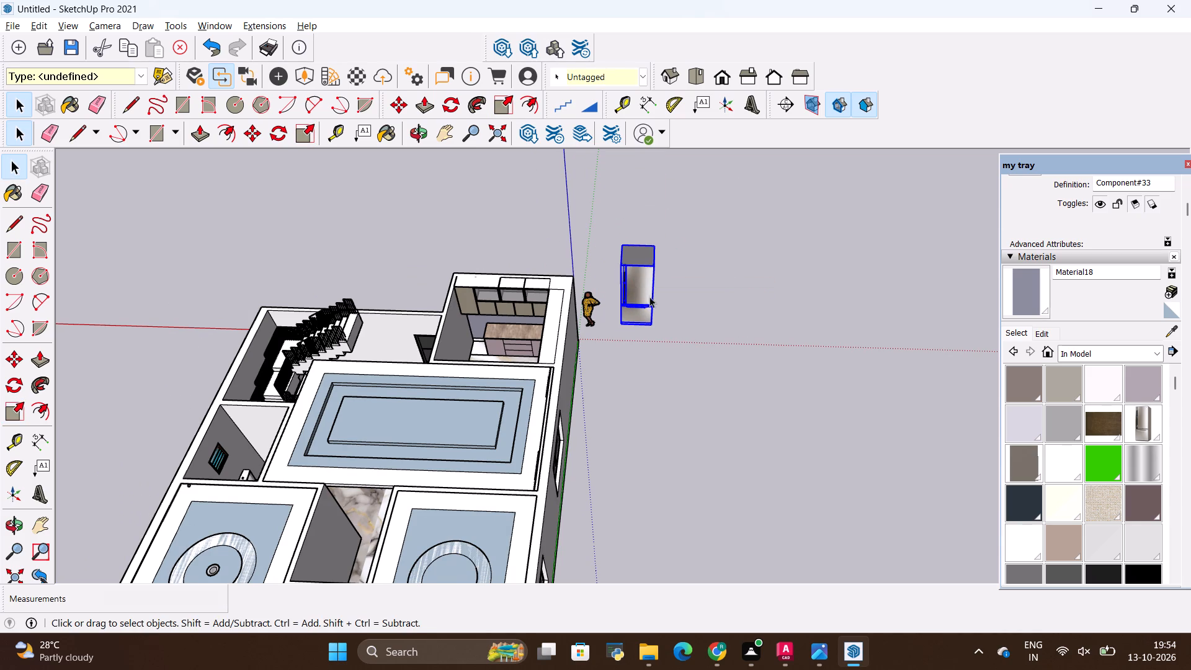
key("m")
left_click(656, 327)
scroll(560, 288, "down", 6)
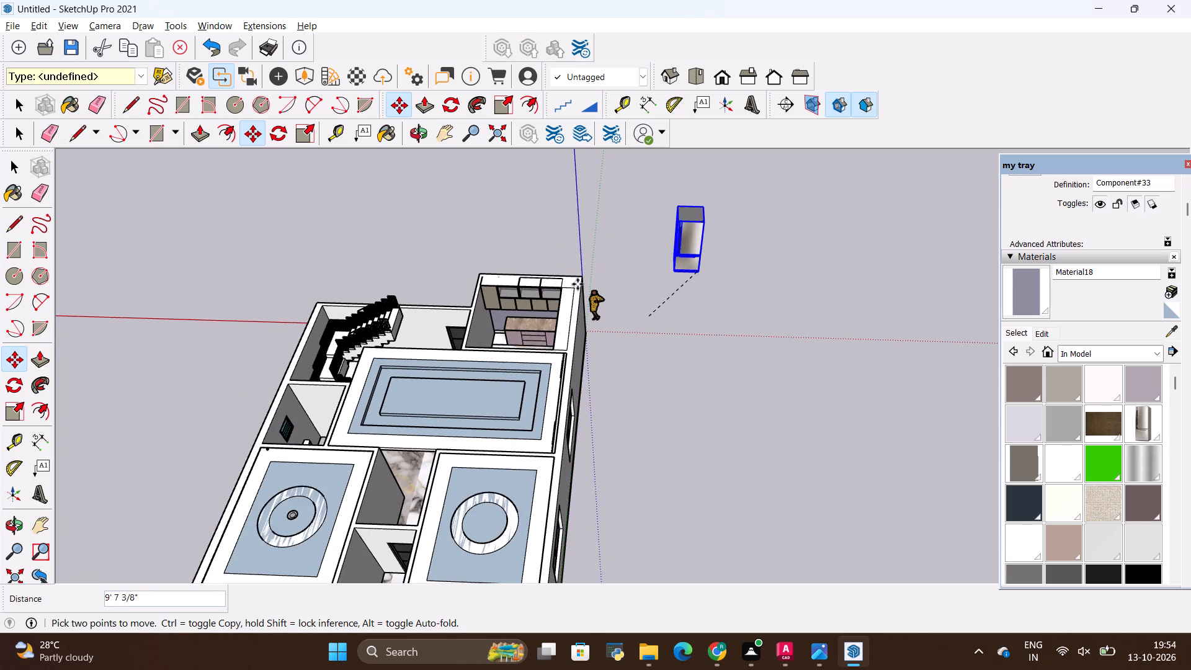
scroll(569, 288, "up", 20)
scroll(569, 288, "up", 9)
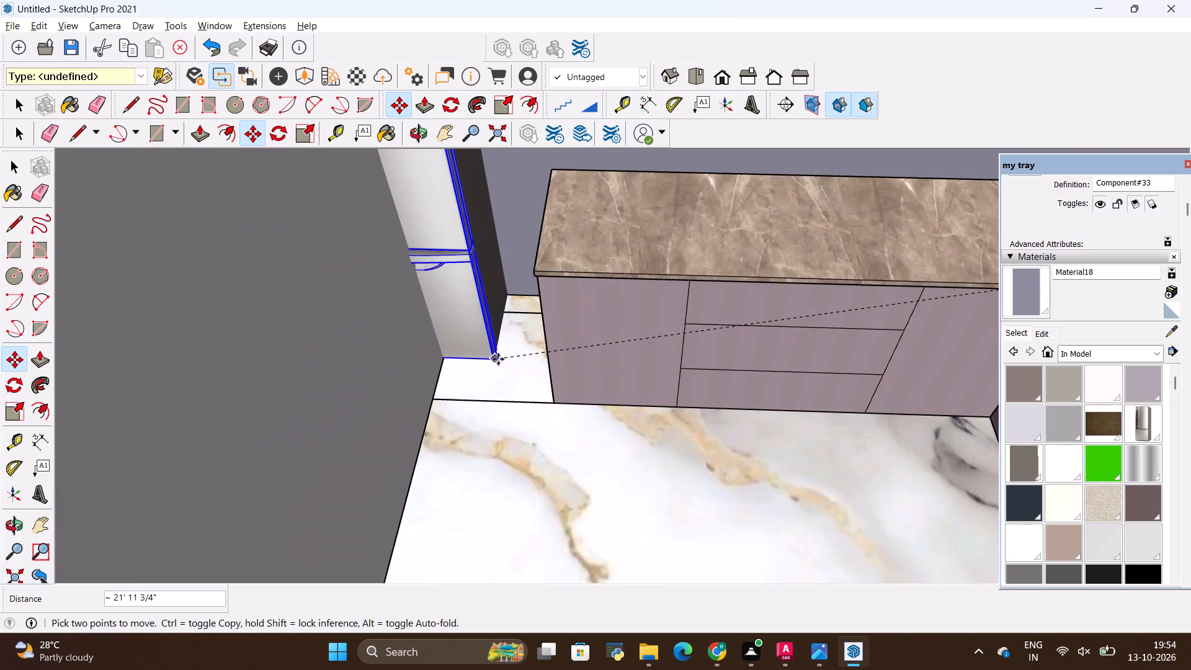
scroll(498, 359, "up", 2)
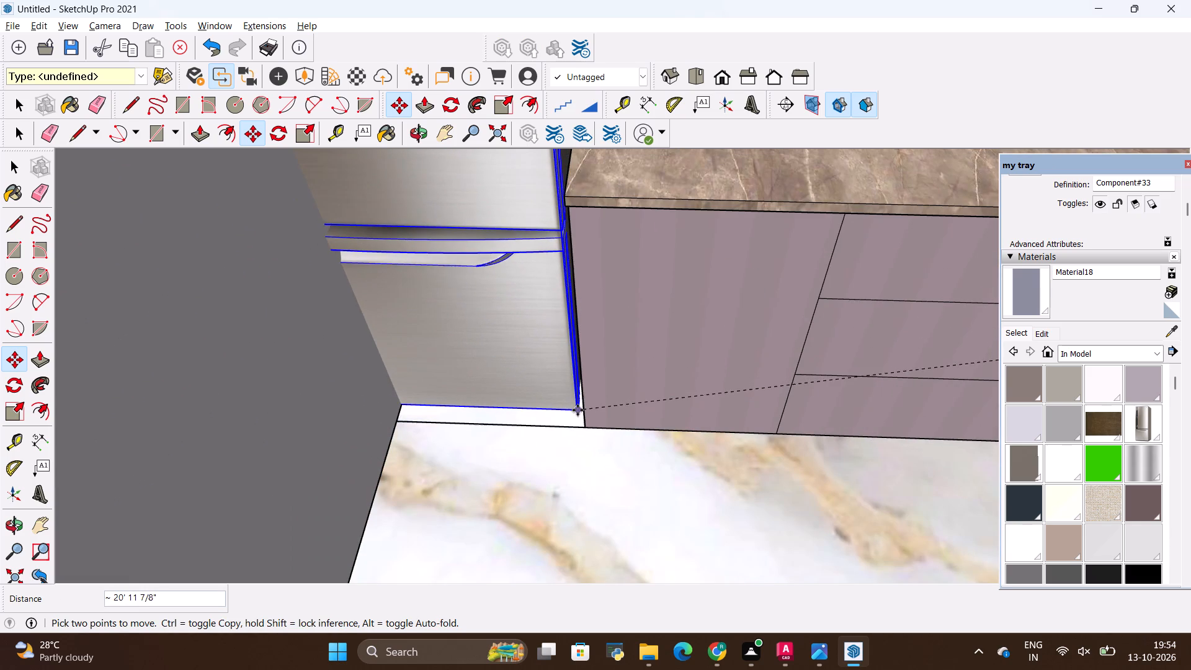
left_click(578, 410)
Scale the refrigerator uniformly to about 0.66 so that it fits below the upper cabinet in the kitchen corner.
scroll(666, 450, "down", 14)
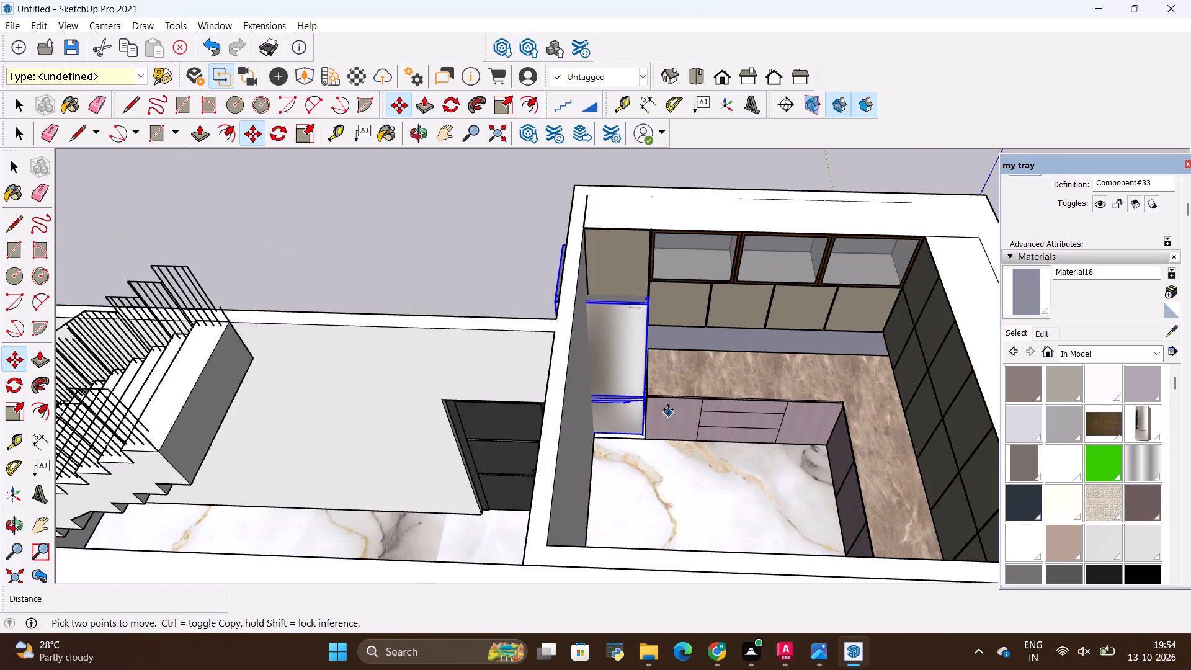
scroll(492, 208, "up", 3)
key("s")
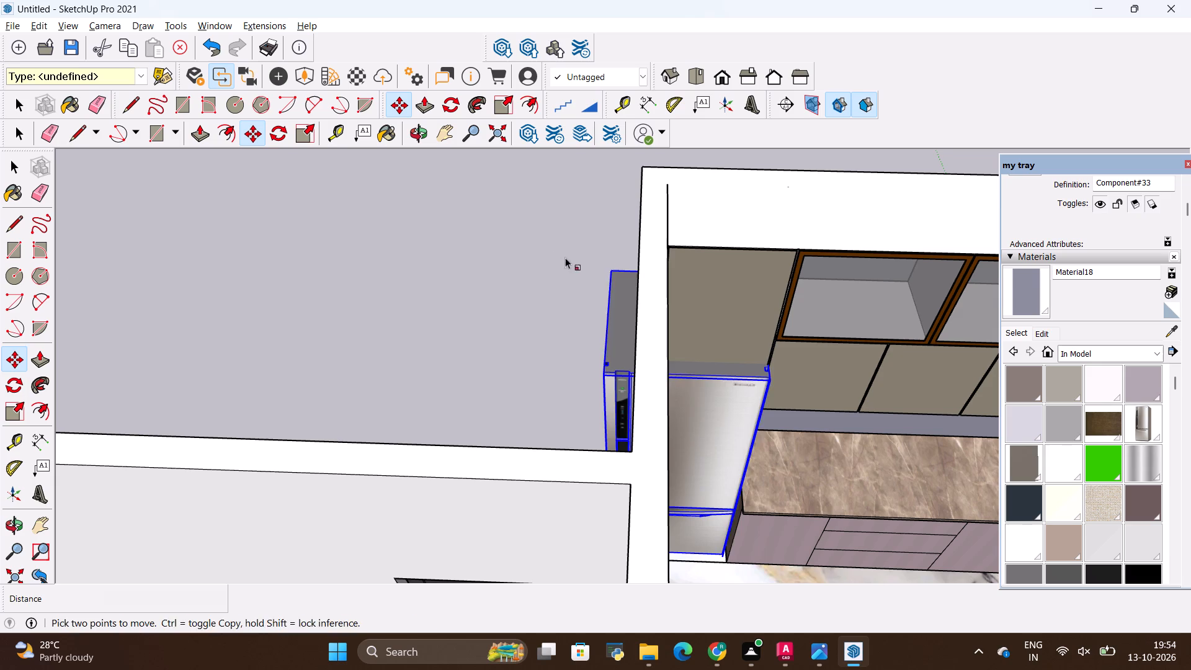
left_click(609, 266)
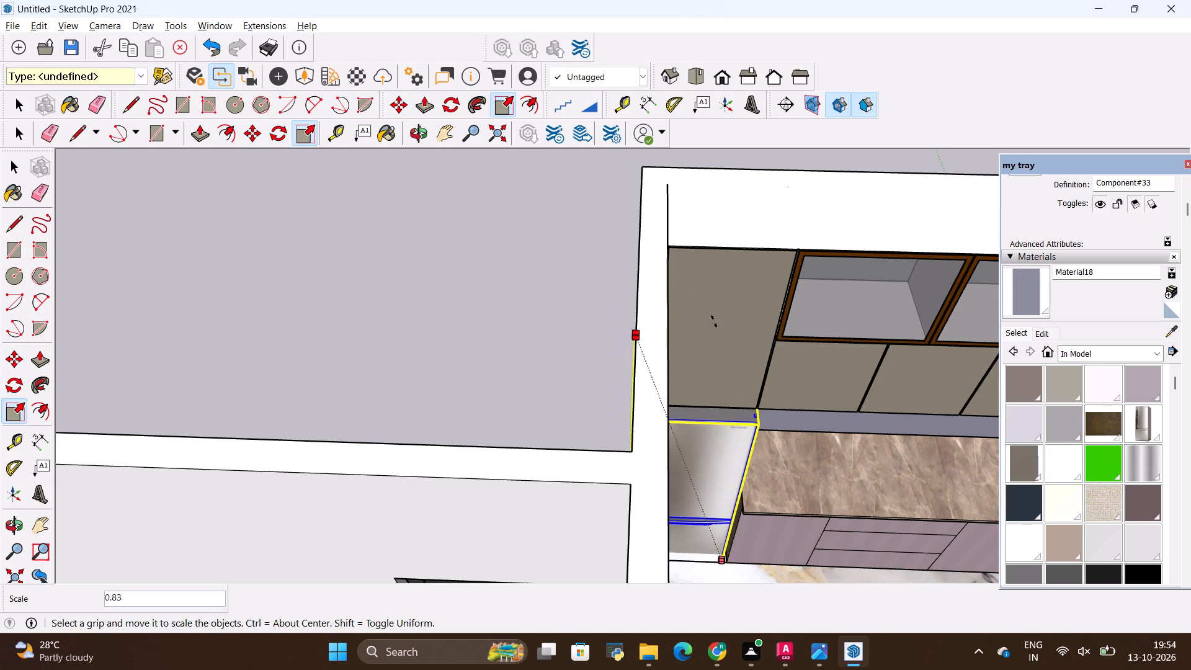
middle_click_drag(775, 395, 694, 331)
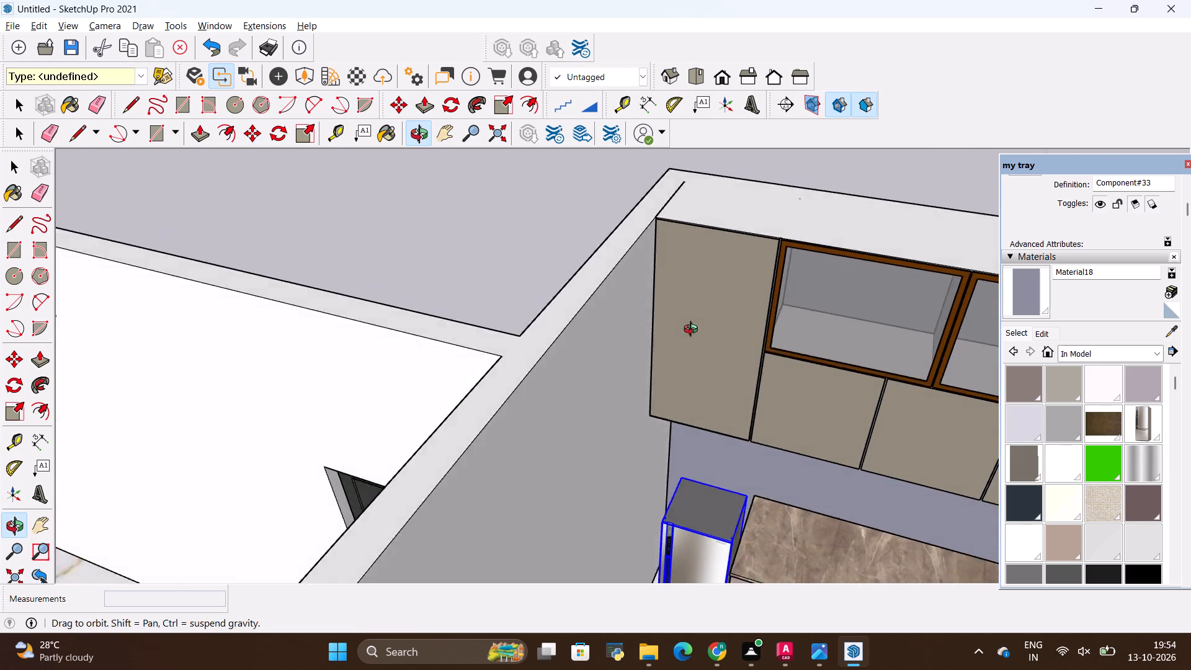
middle_click_drag(694, 331, 750, 266)
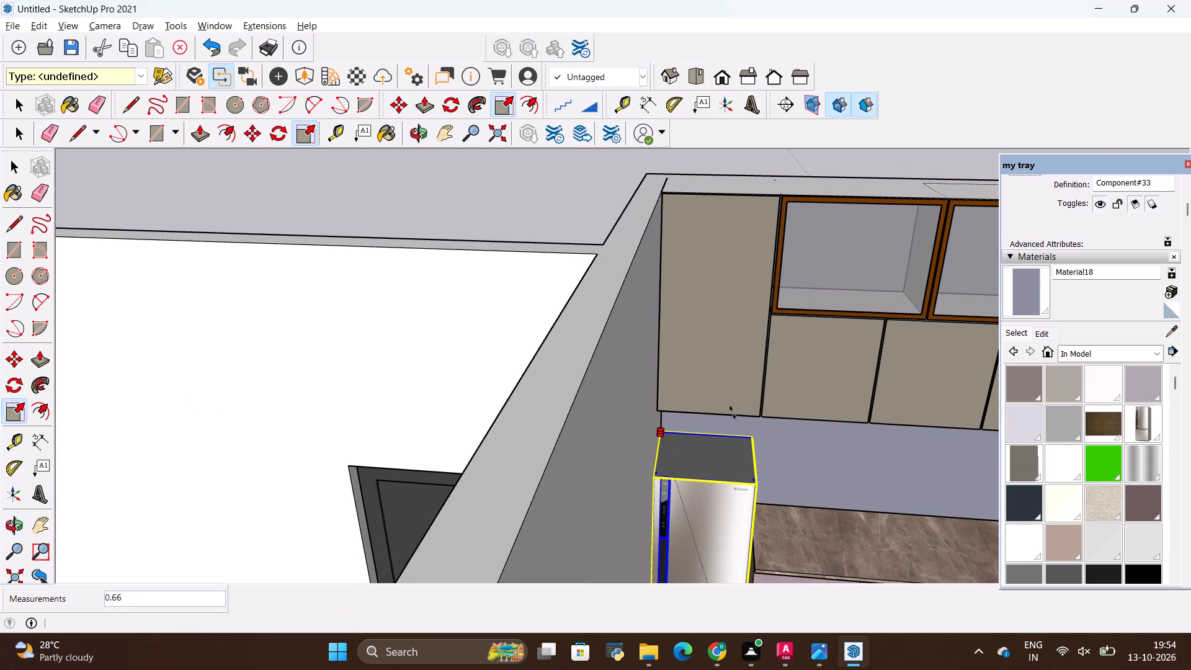
left_click(733, 413)
Move the refrigerator so its front bottom corner meets the base cabinet's front bottom corner on the kitchen floor, and deselect it.
scroll(597, 365, "down", 4)
scroll(583, 311, "down", 5)
middle_click_drag(649, 364, 661, 475)
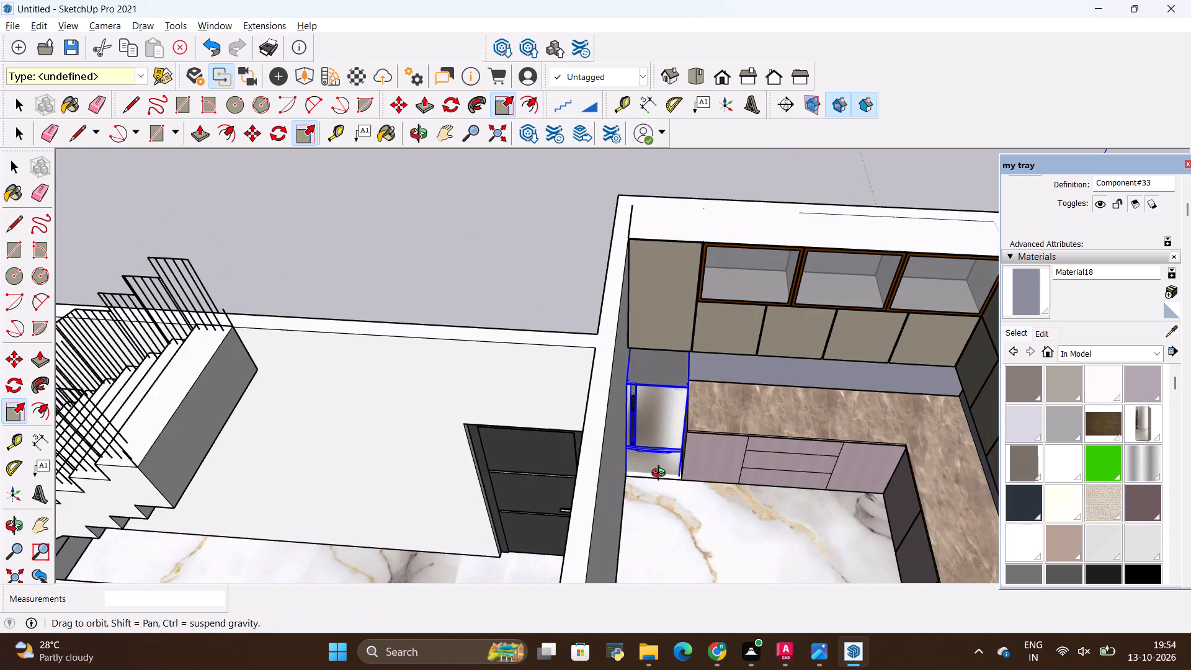
middle_click_drag(661, 475, 654, 473)
scroll(658, 471, "up", 3)
key("space")
left_click(656, 451)
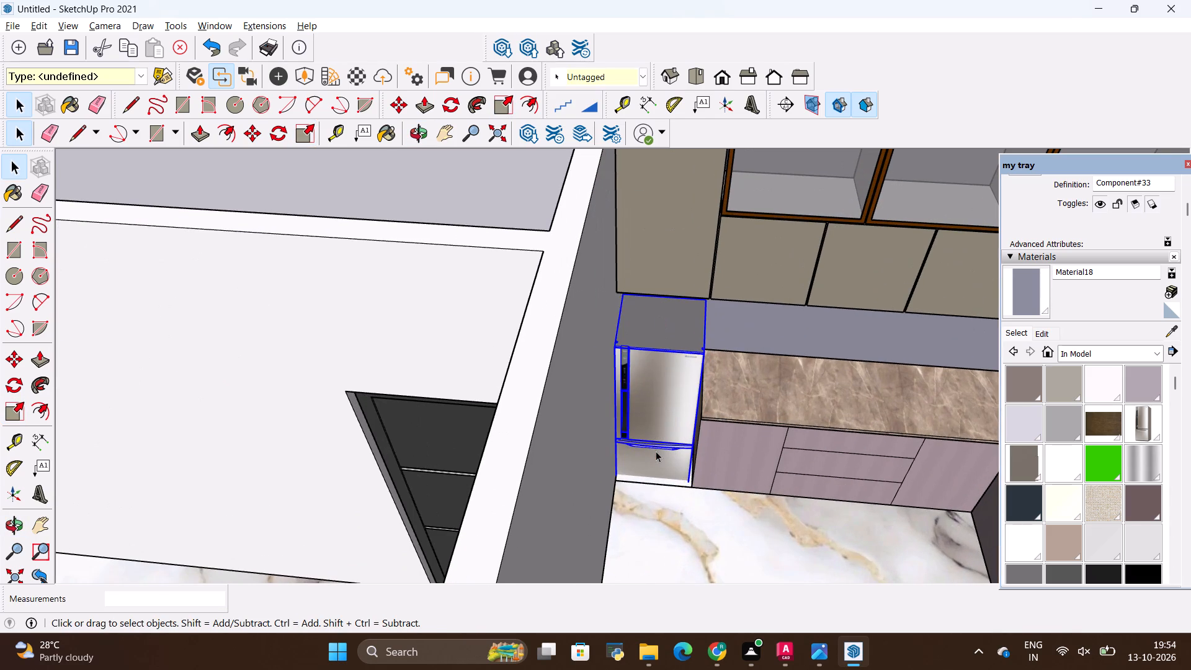
key("m")
left_click(687, 483)
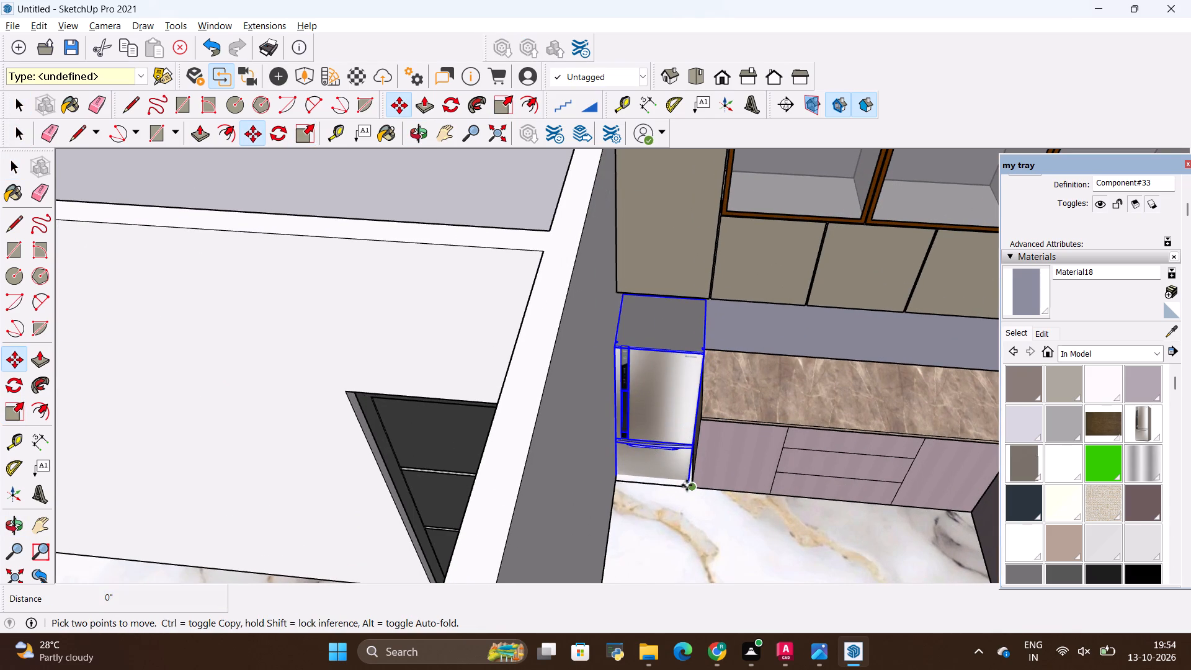
scroll(687, 486, "up", 8)
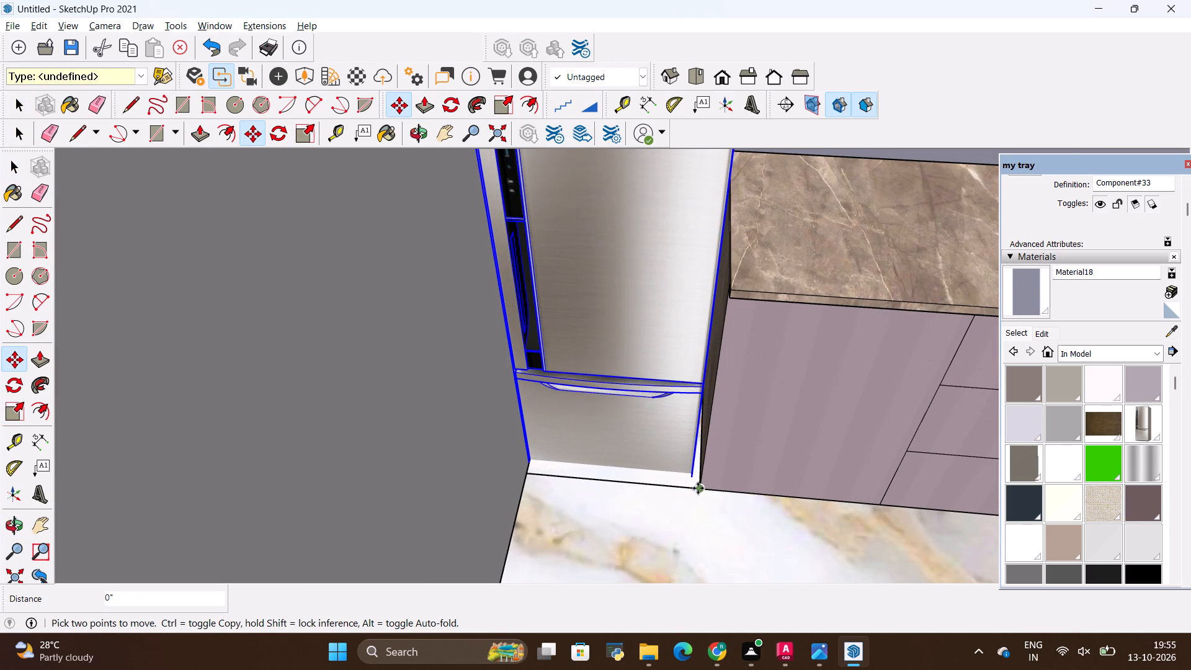
scroll(698, 488, "up", 1)
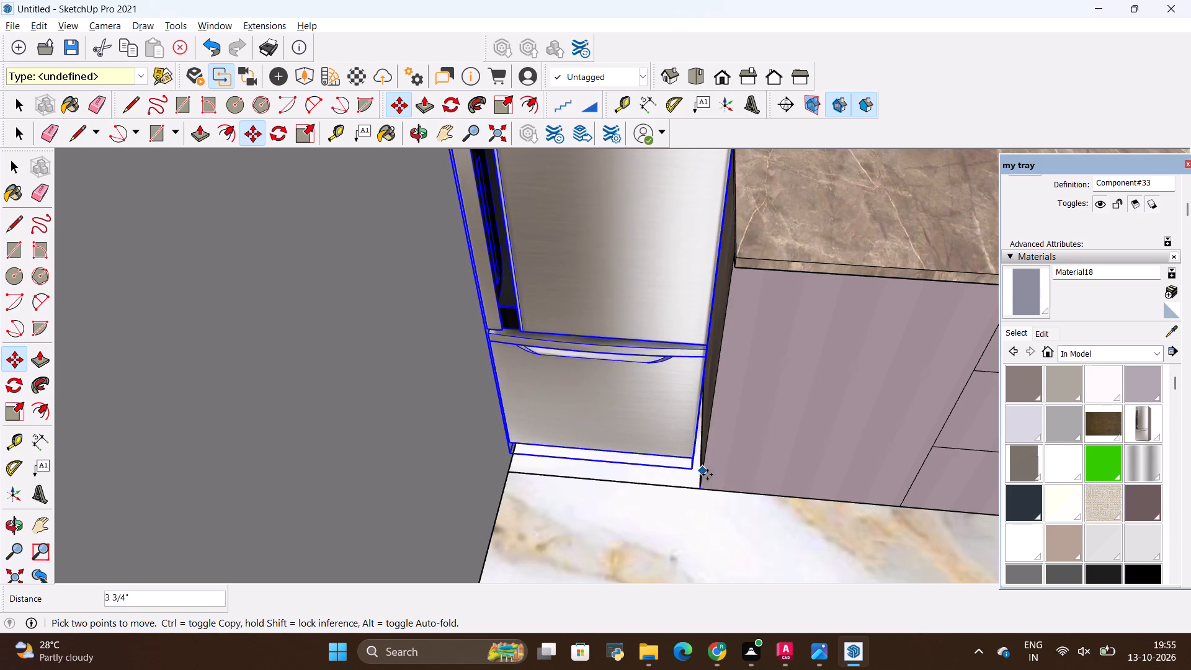
left_click(708, 468)
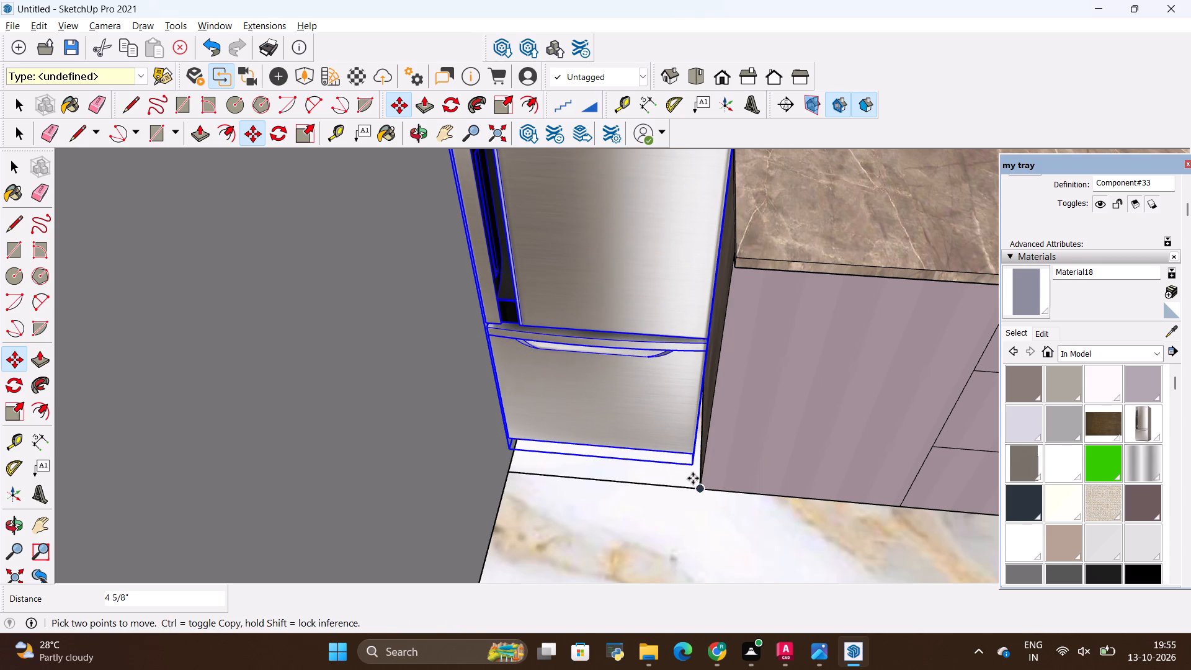
left_click(692, 471)
left_click(702, 488)
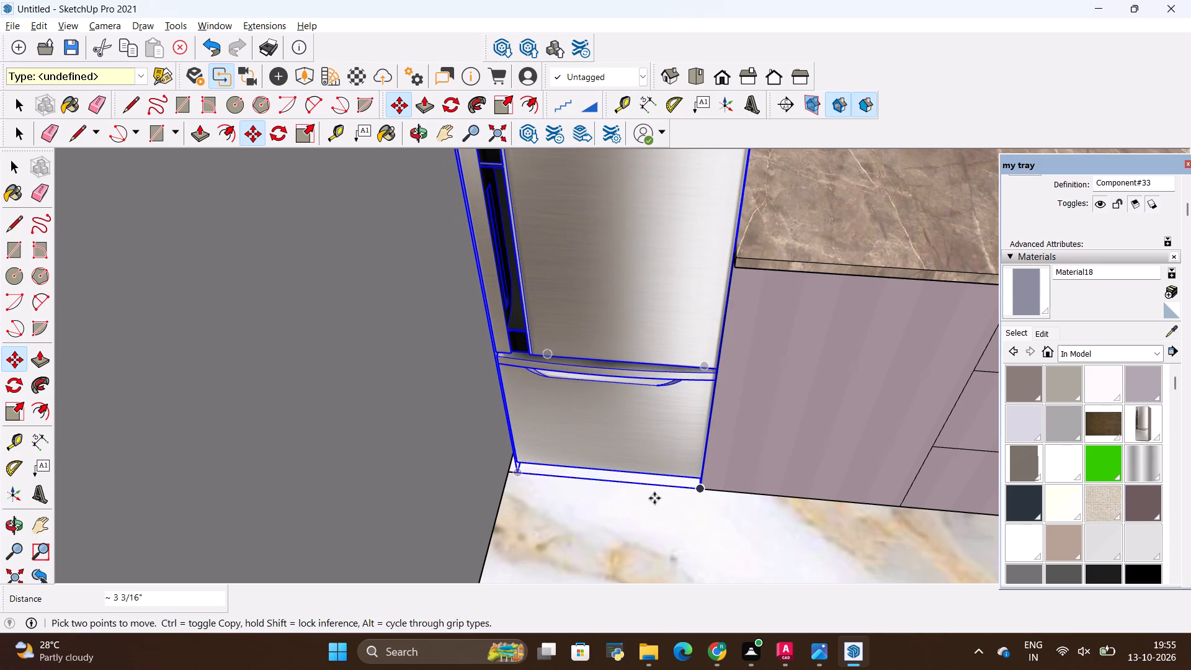
key("space")
left_click(646, 511)
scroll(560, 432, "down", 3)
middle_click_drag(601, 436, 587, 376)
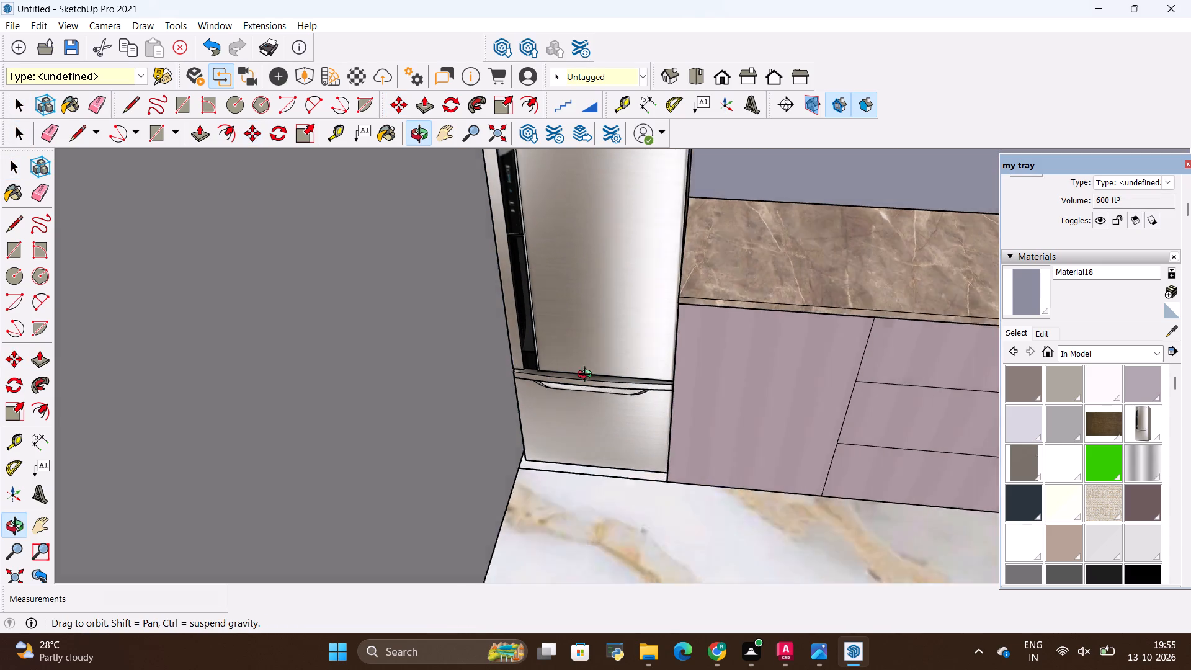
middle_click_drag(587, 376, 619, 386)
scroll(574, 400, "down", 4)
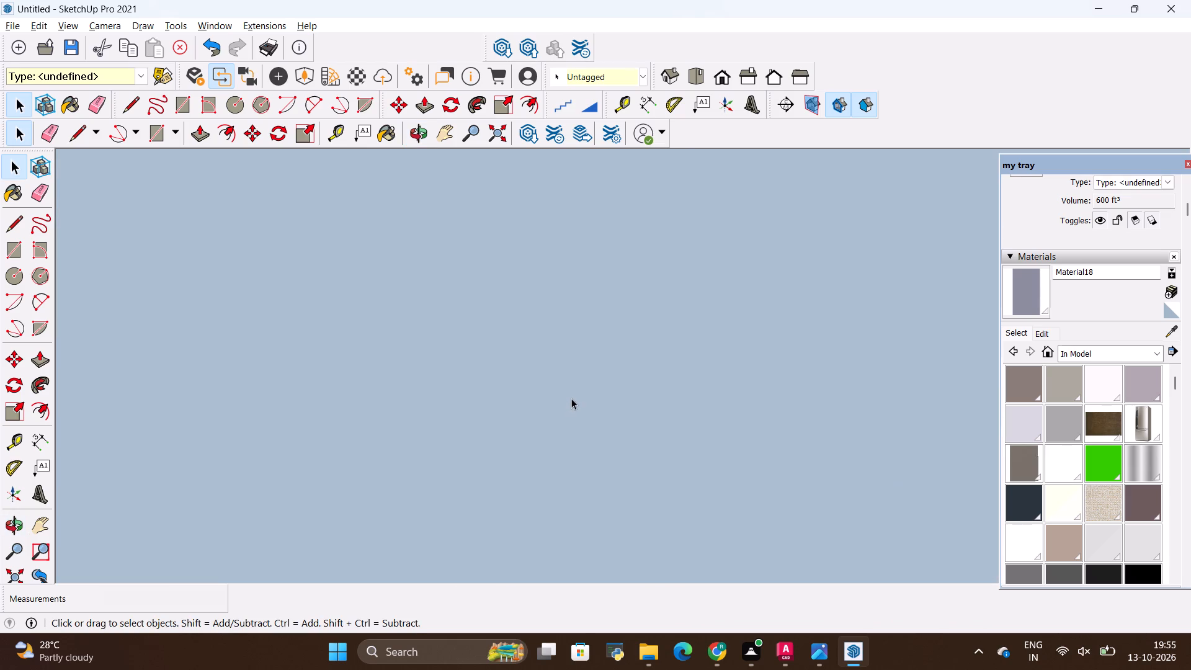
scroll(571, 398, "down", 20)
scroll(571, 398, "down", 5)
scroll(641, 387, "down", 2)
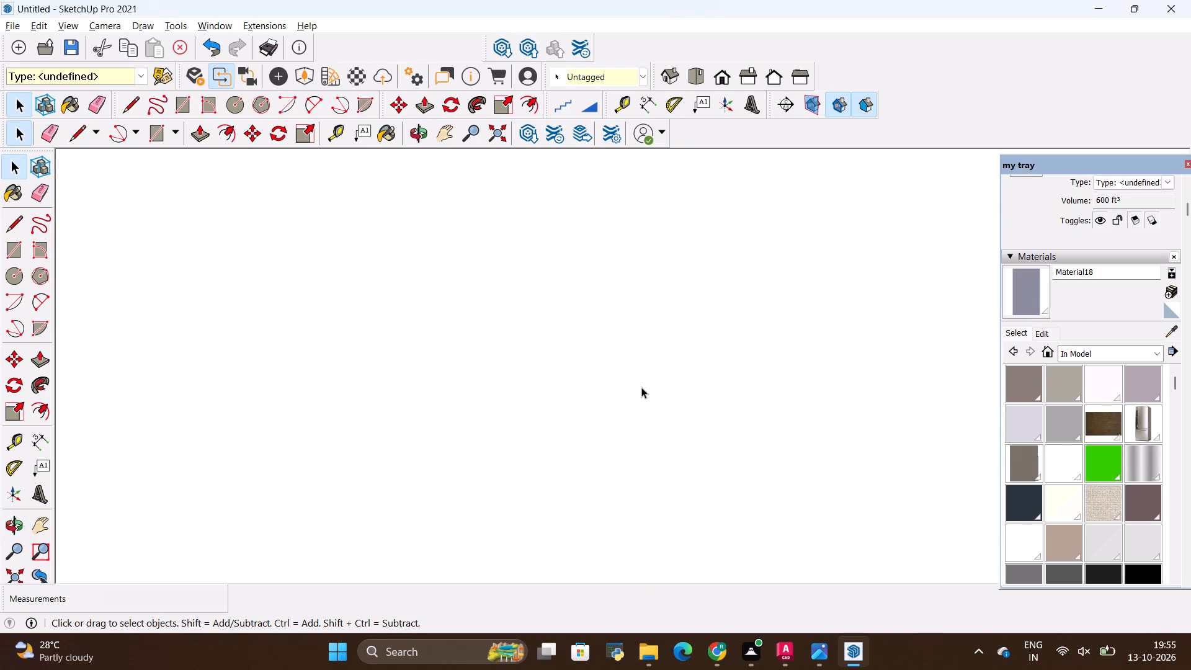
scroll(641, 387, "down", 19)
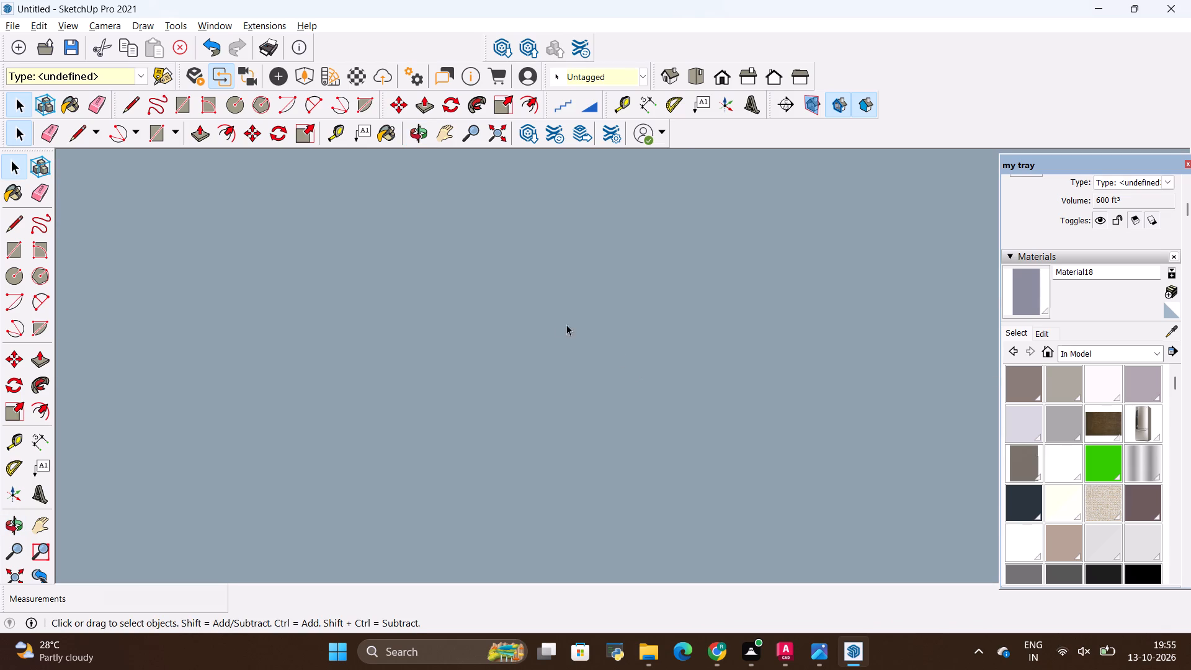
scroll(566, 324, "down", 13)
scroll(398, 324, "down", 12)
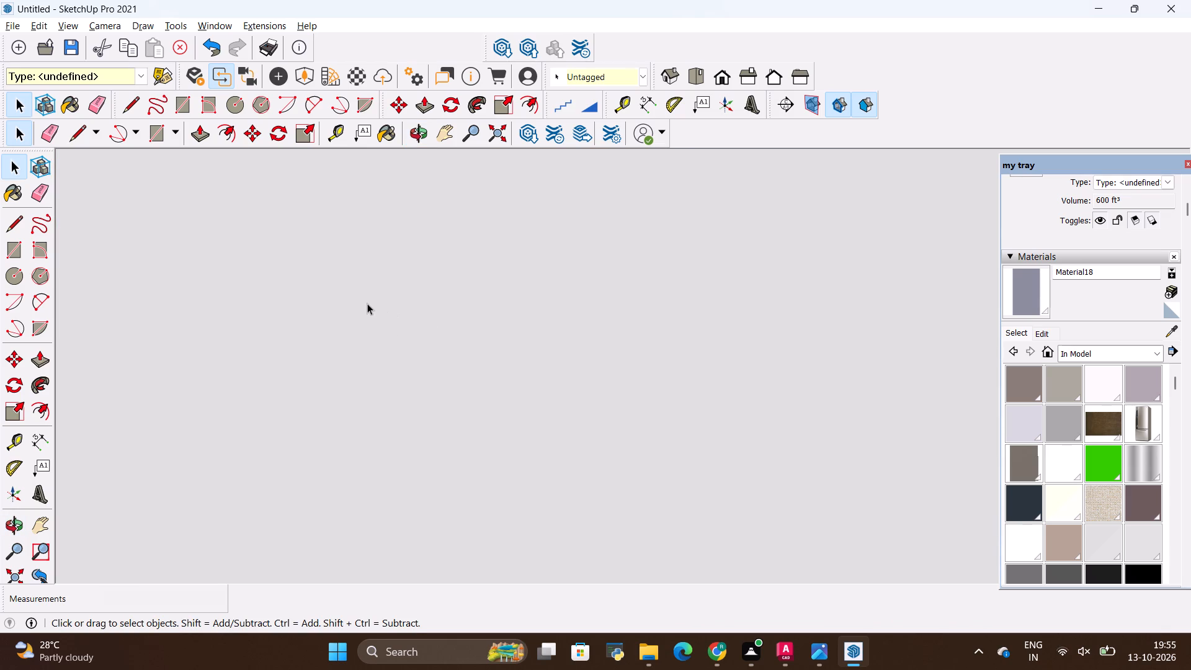
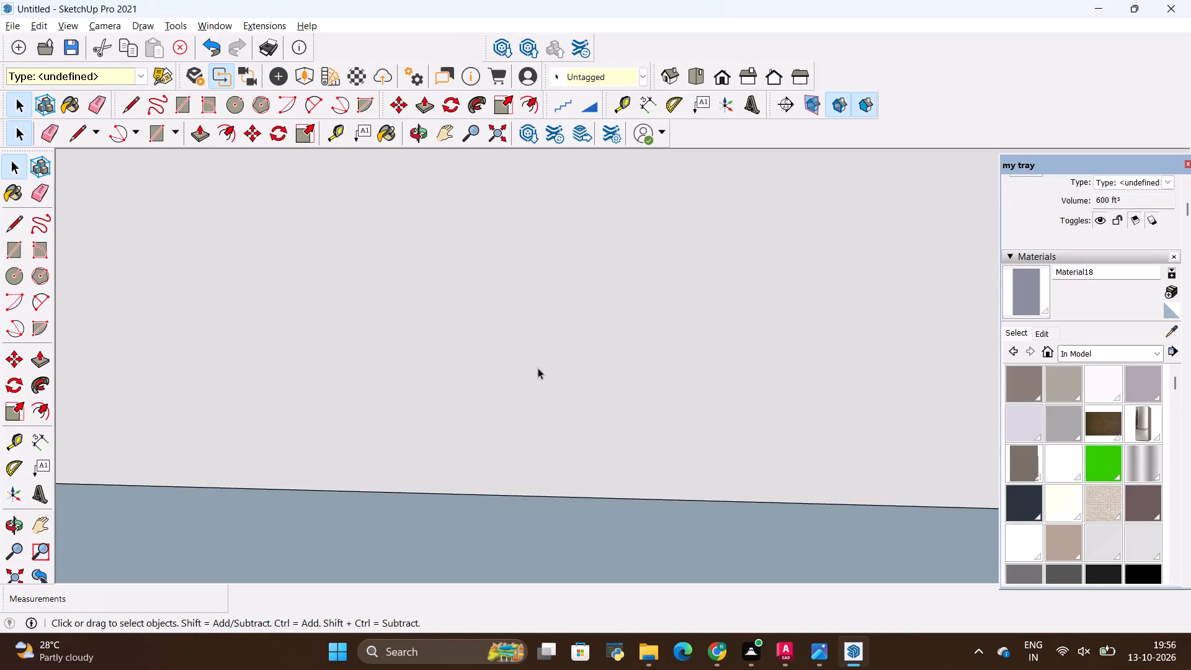
Import the Group_240 gas cooktop from the ALL 3D WAREHOUSE ITEMS folder and place it on open ground outside the building.
scroll(538, 368, "down", 20)
scroll(538, 368, "down", 20)
scroll(538, 368, "down", 2)
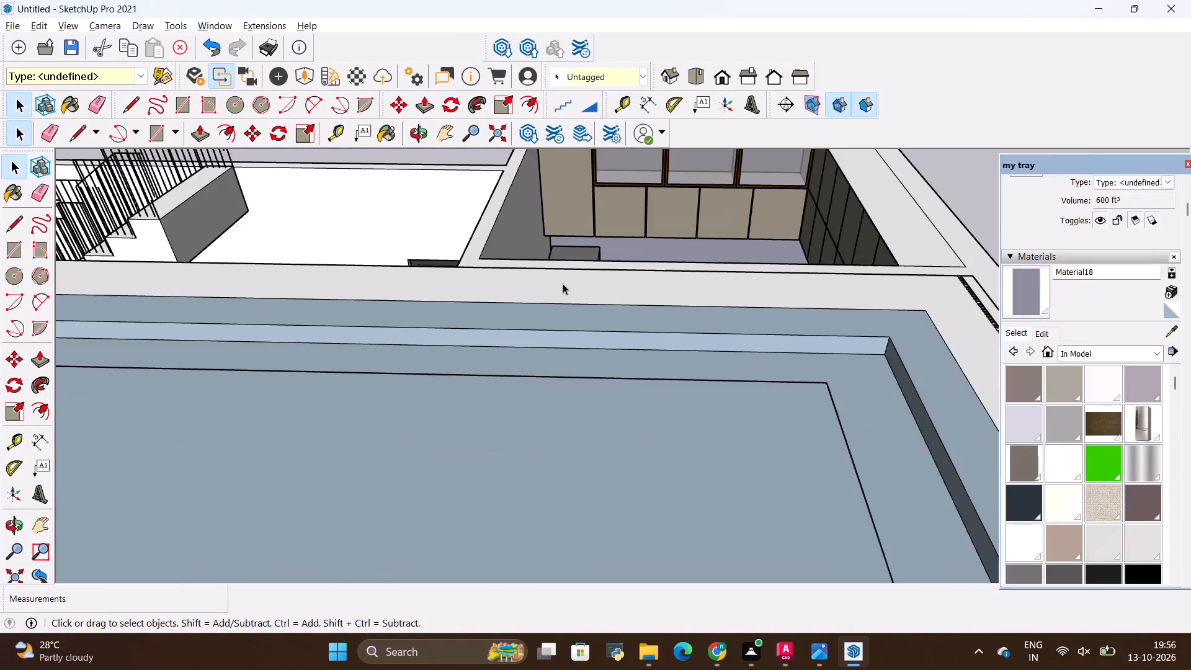
scroll(563, 284, "down", 11)
scroll(620, 150, "up", 5)
scroll(615, 223, "down", 4)
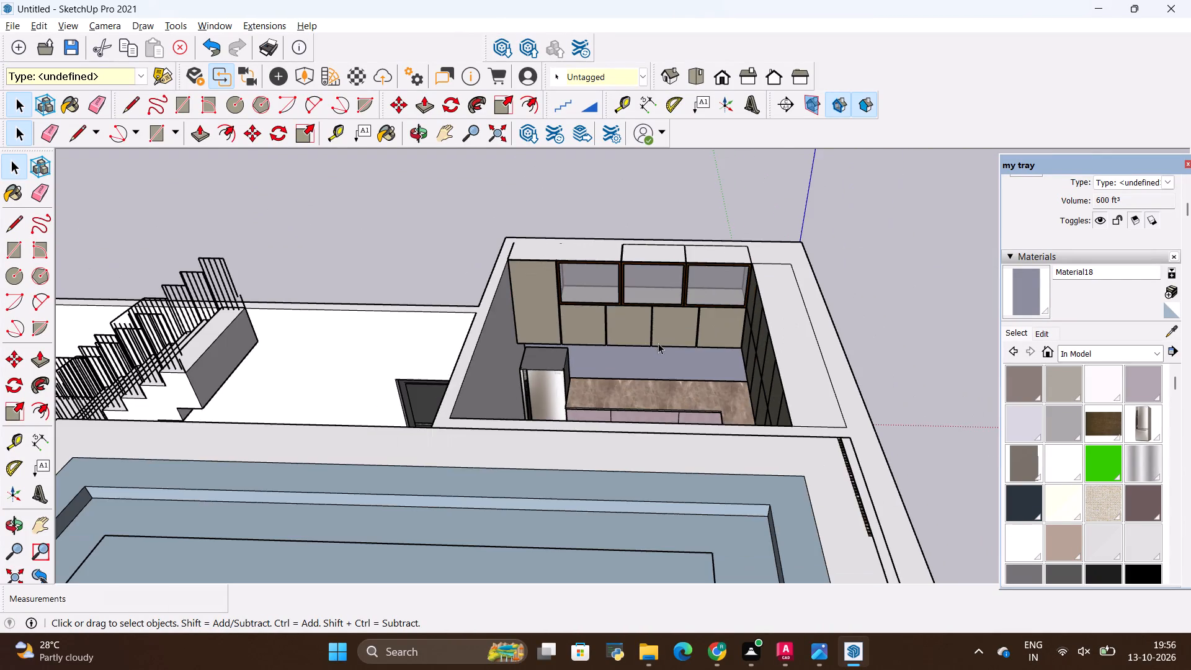
middle_click_drag(620, 332, 703, 372)
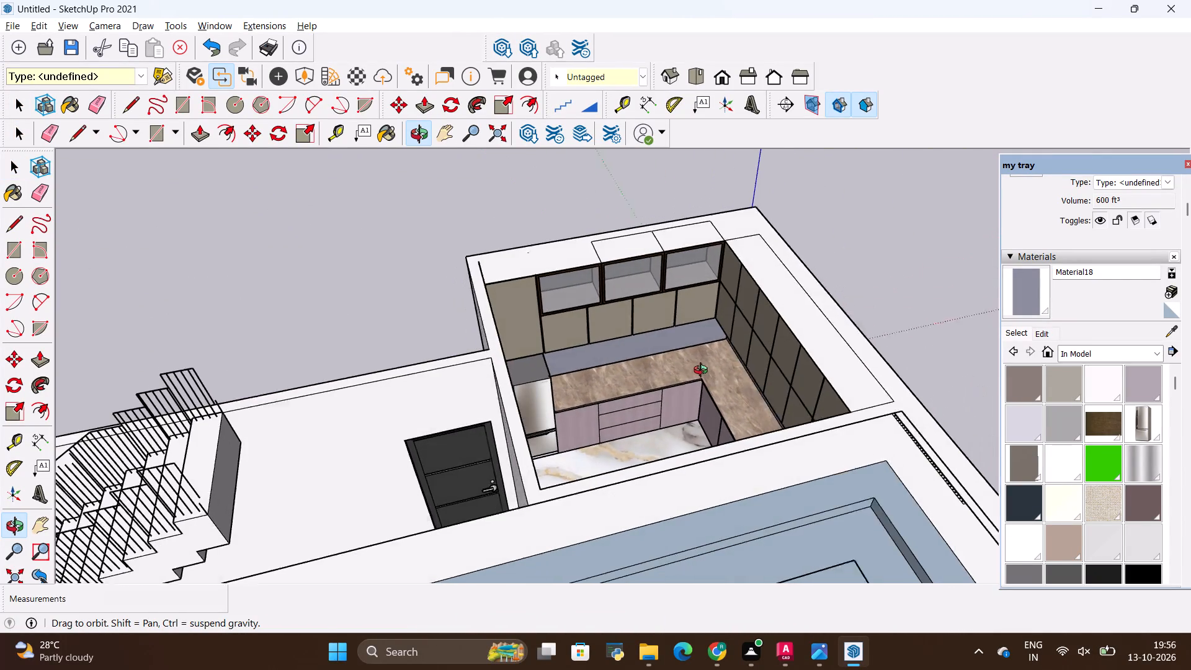
middle_click_drag(703, 372, 696, 372)
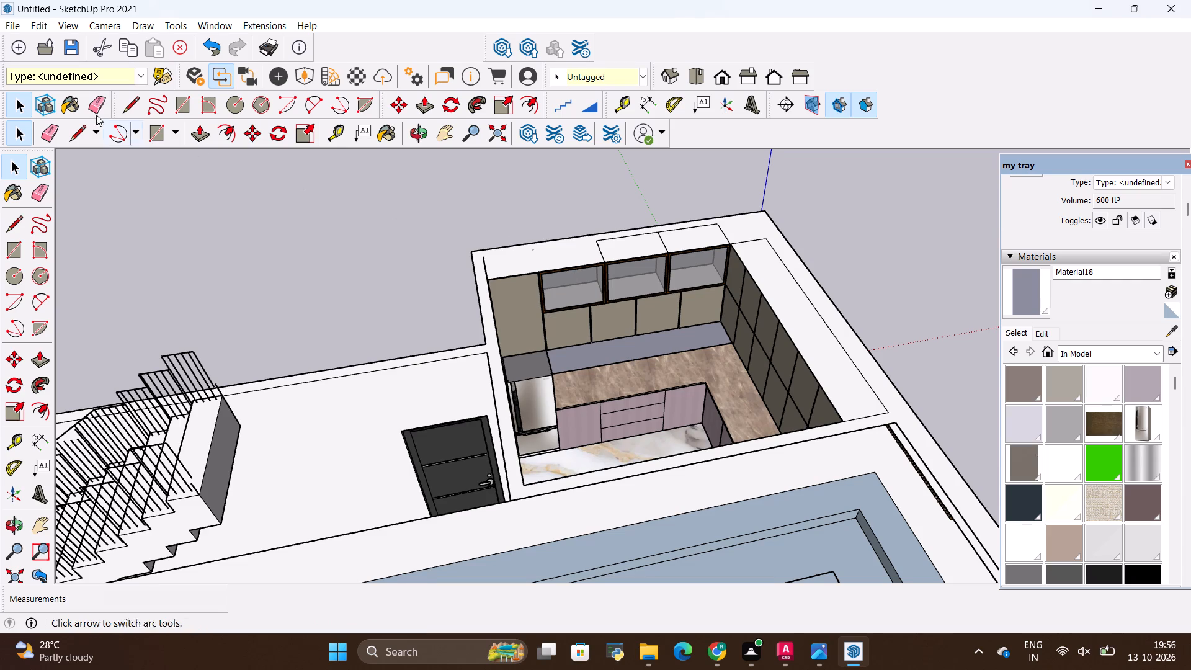
left_click(7, 32)
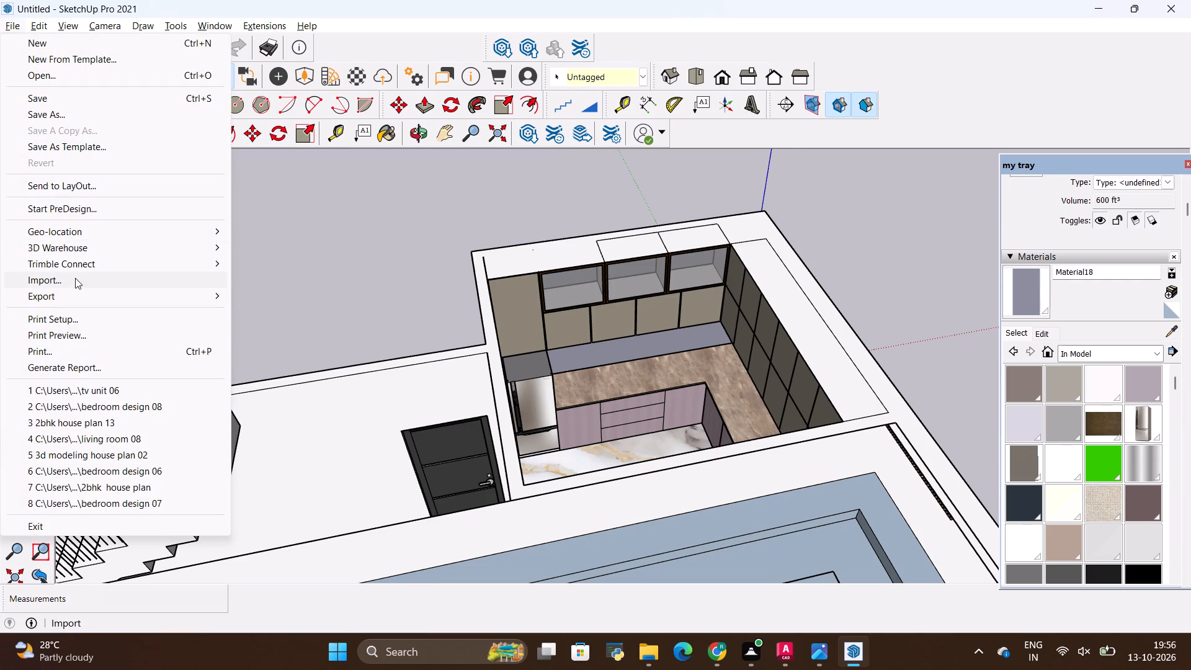
left_click(75, 278)
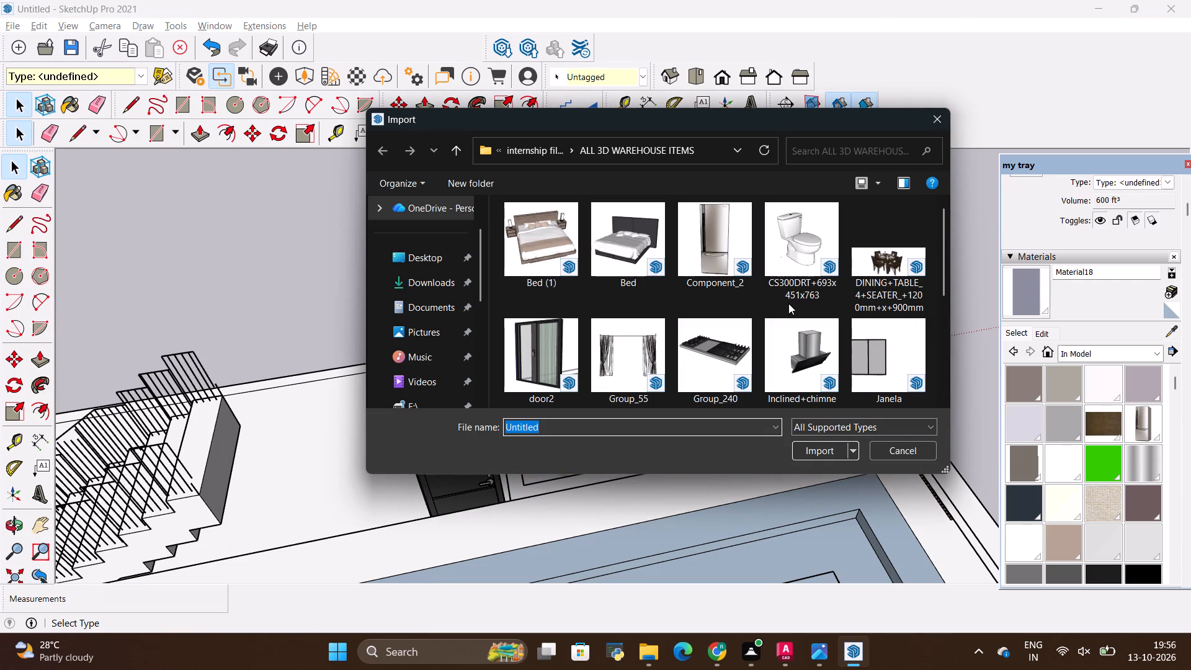
left_click(699, 360)
left_click(820, 449)
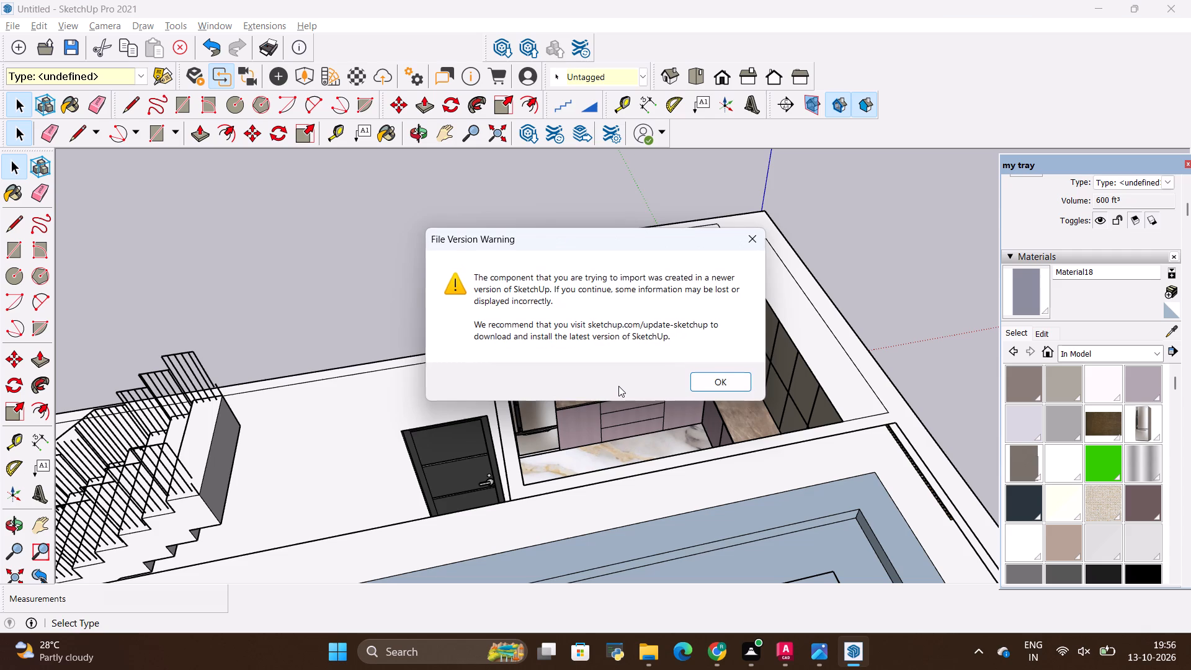
left_click(715, 387)
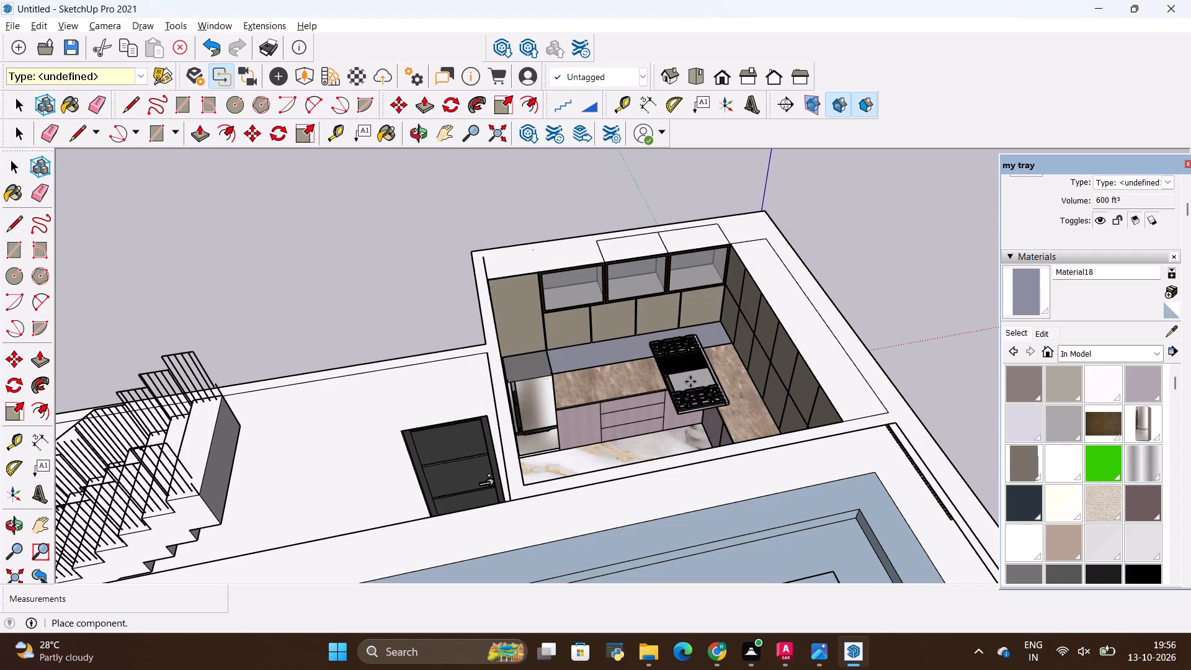
scroll(690, 382, "down", 4)
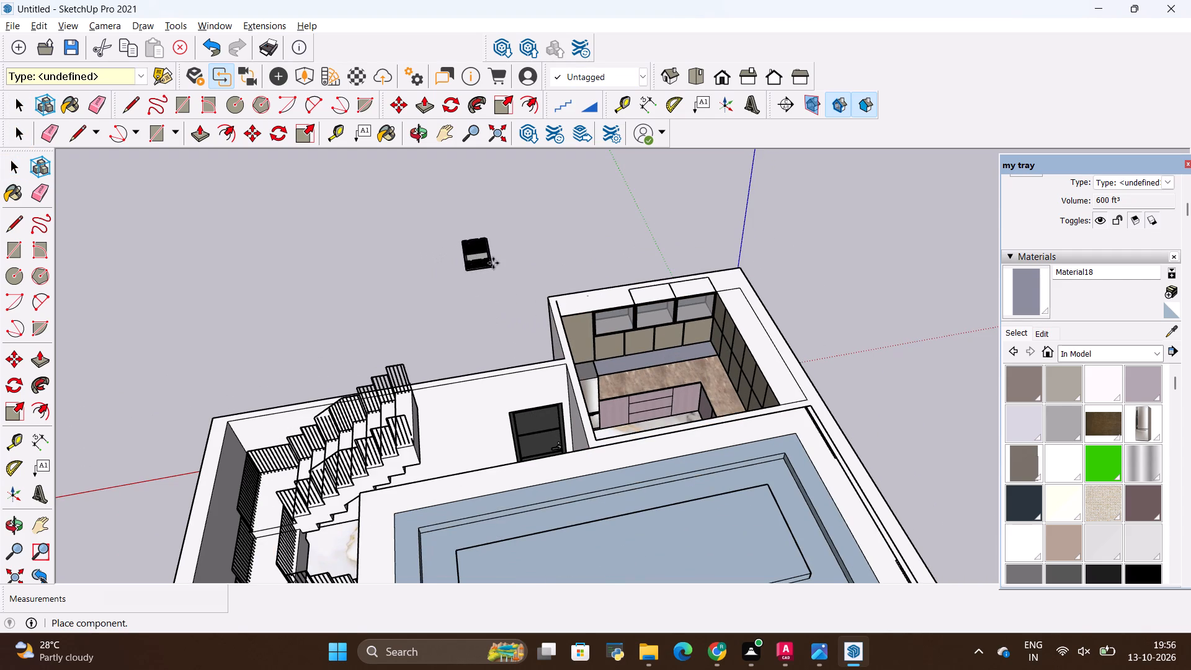
left_click(493, 262)
Rotate the imported cooktop 90° in the horizontal plane so its long side runs parallel to the red axis.
left_click(445, 107)
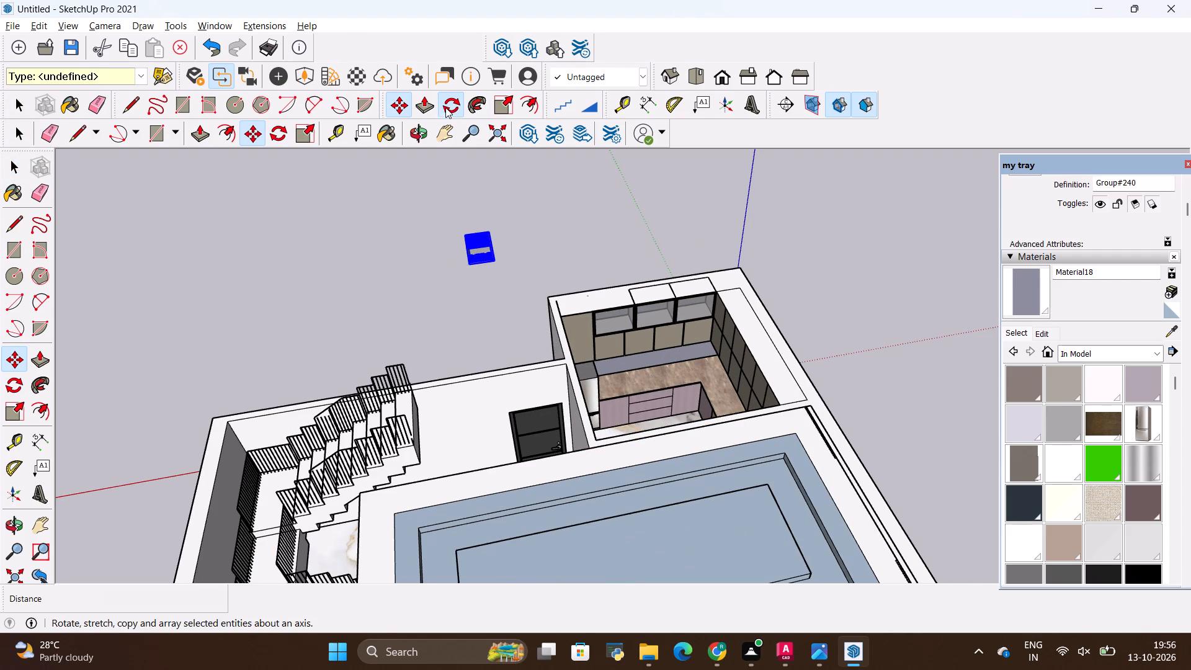
left_click(437, 228)
left_click(453, 311)
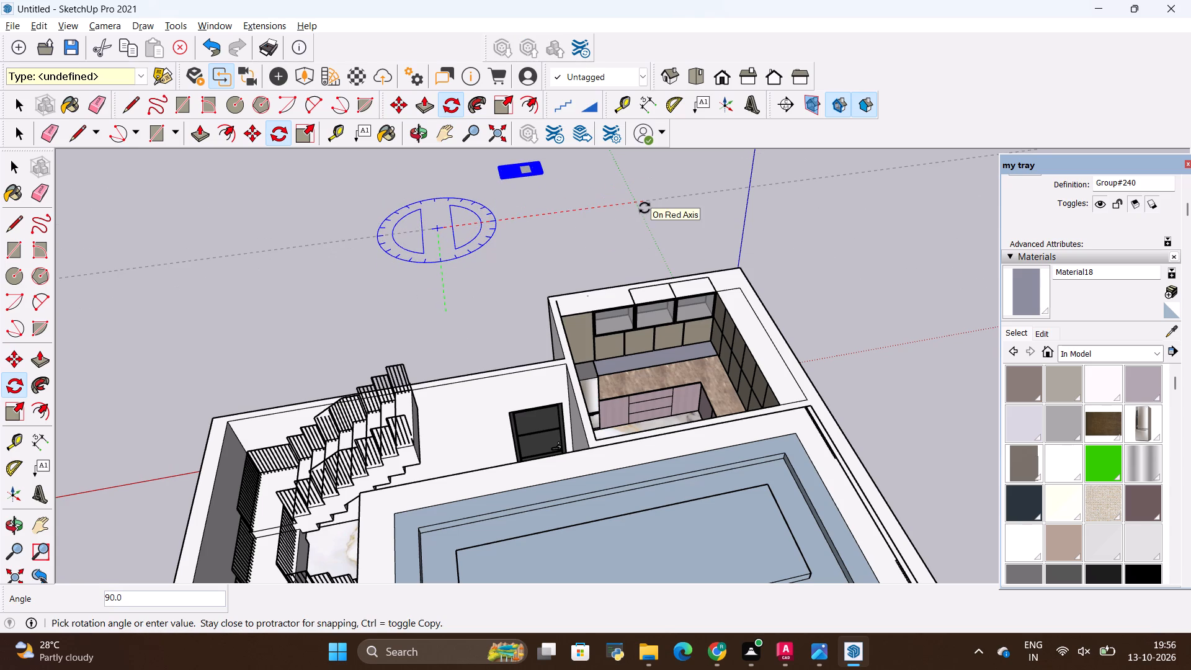
left_click(645, 208)
key("space")
Move the cooktop by its front corner onto the kitchen countertop, above the drawer cabinet beside the refrigerator, and deselect it.
left_click(540, 203)
left_click(514, 171)
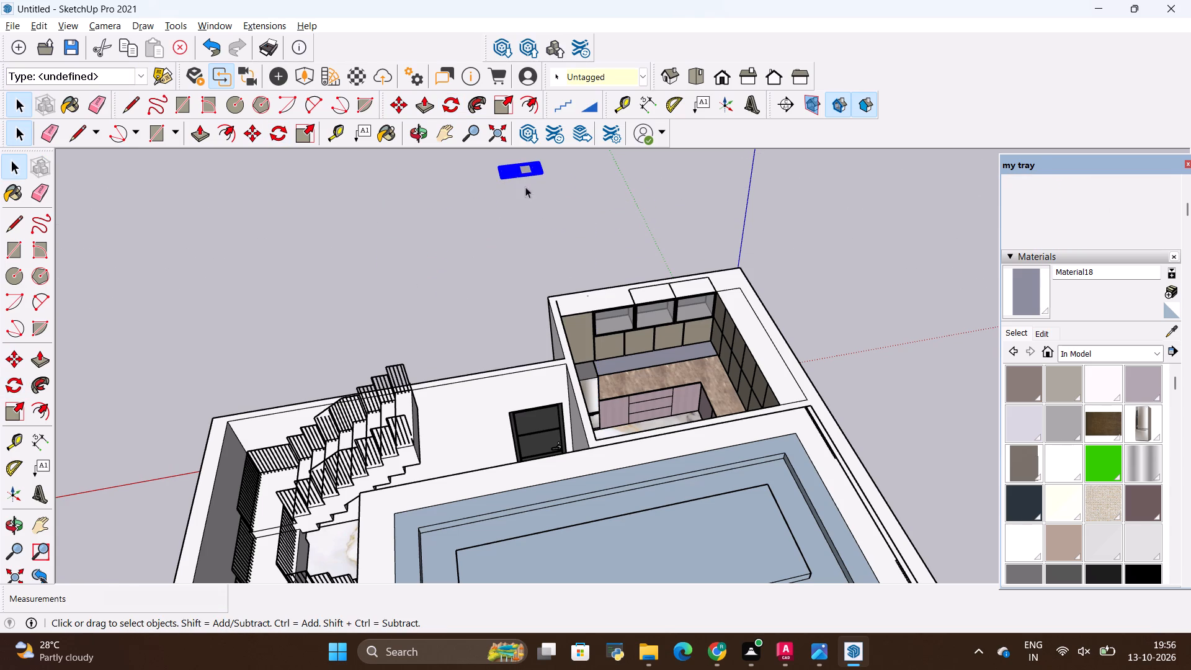
key("m")
left_click(543, 184)
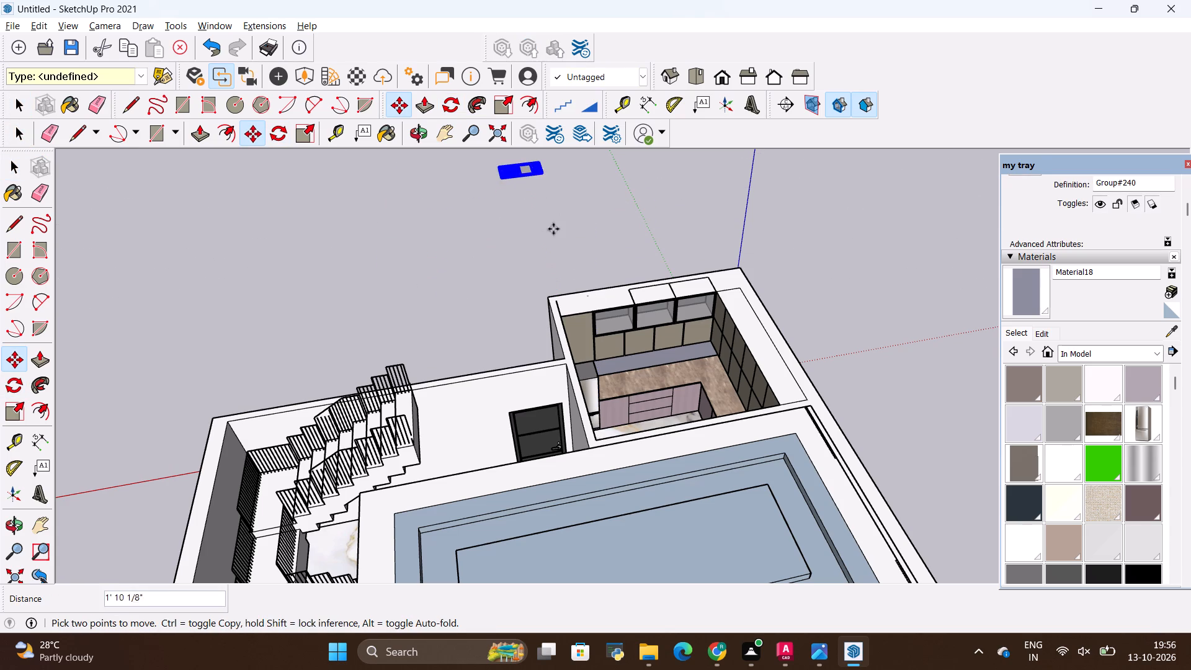
scroll(685, 376, "up", 13)
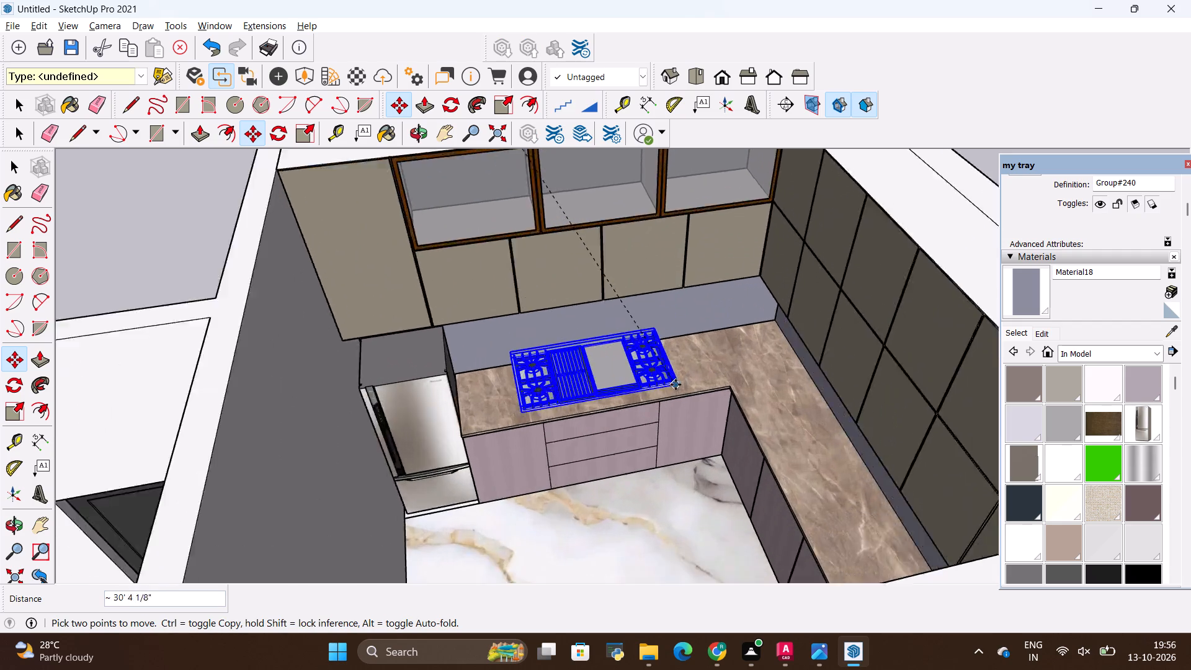
scroll(676, 385, "up", 6)
left_click(659, 397)
scroll(653, 414, "up", 4)
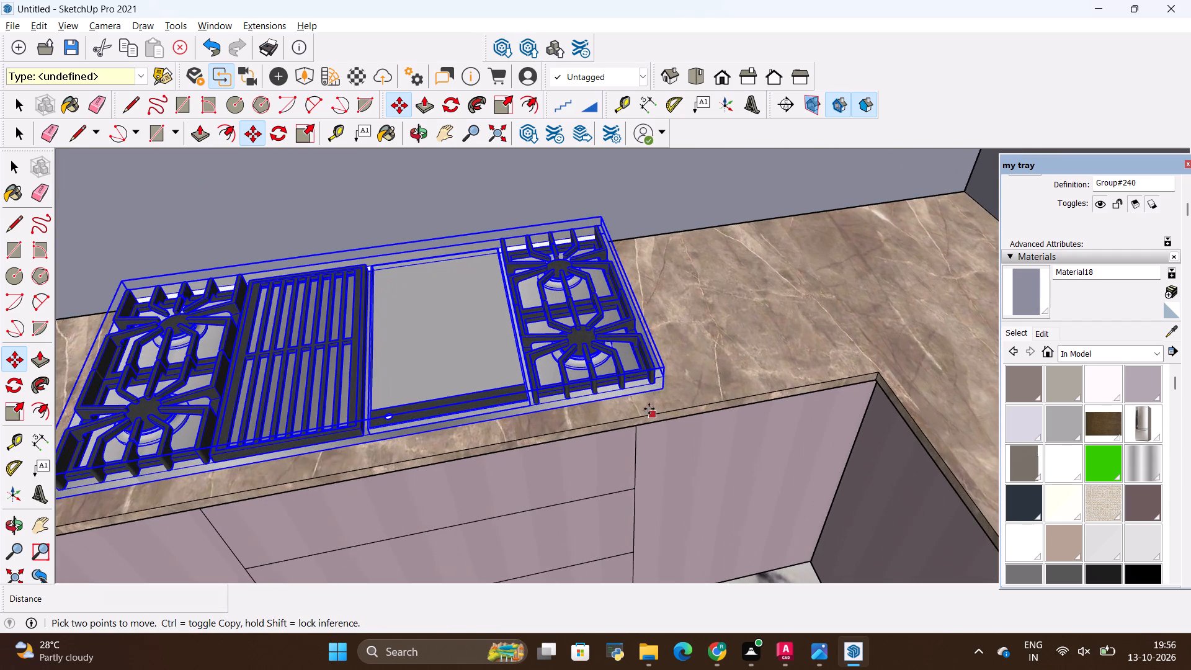
scroll(716, 394, "down", 8)
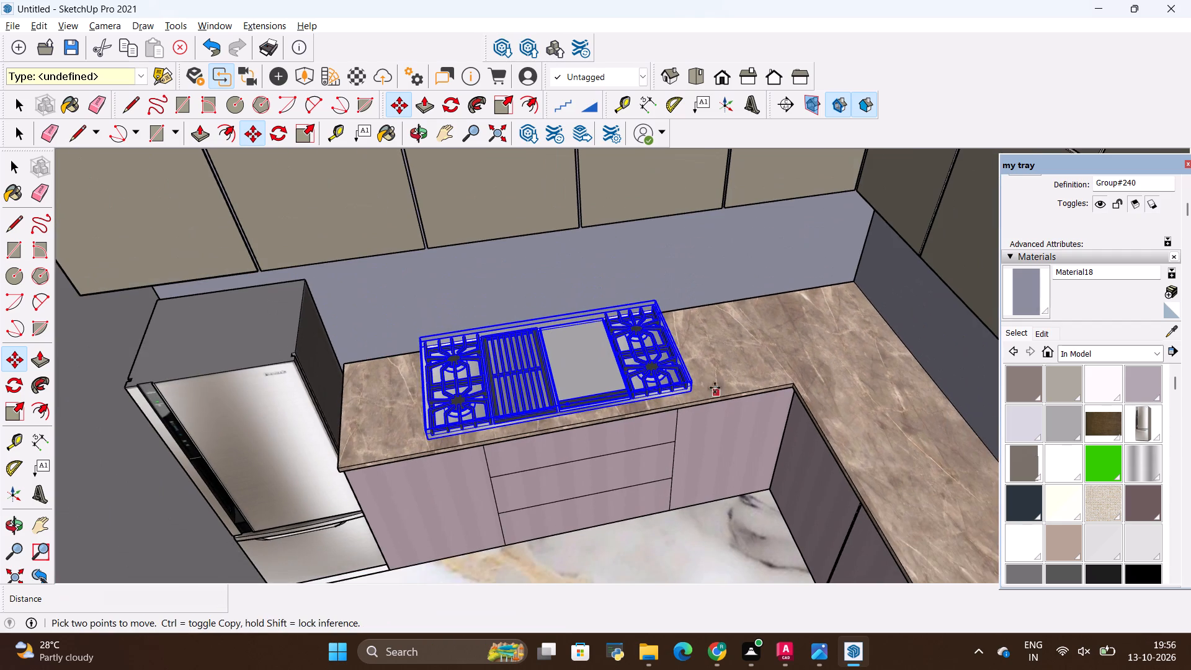
key("space")
left_click(733, 365)
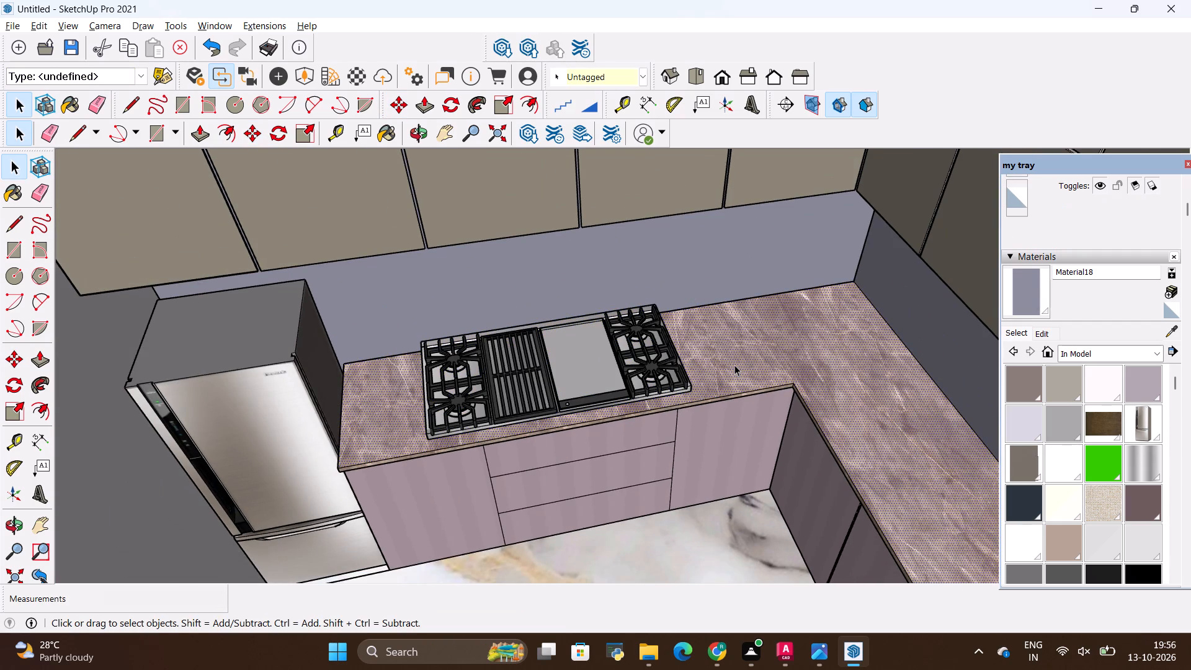
Import the Inclined+chimney hood model and place it outside the building, next to the kitchen.
scroll(734, 365, "down", 5)
middle_click_drag(734, 367, 729, 371)
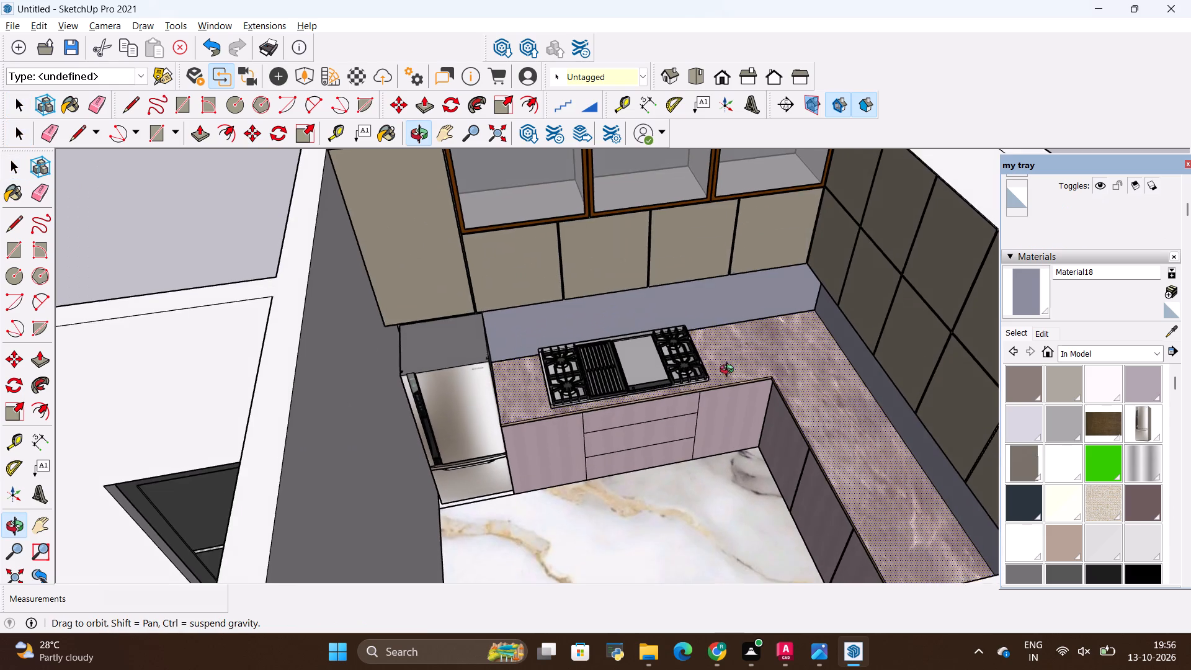
middle_click_drag(729, 371, 680, 333)
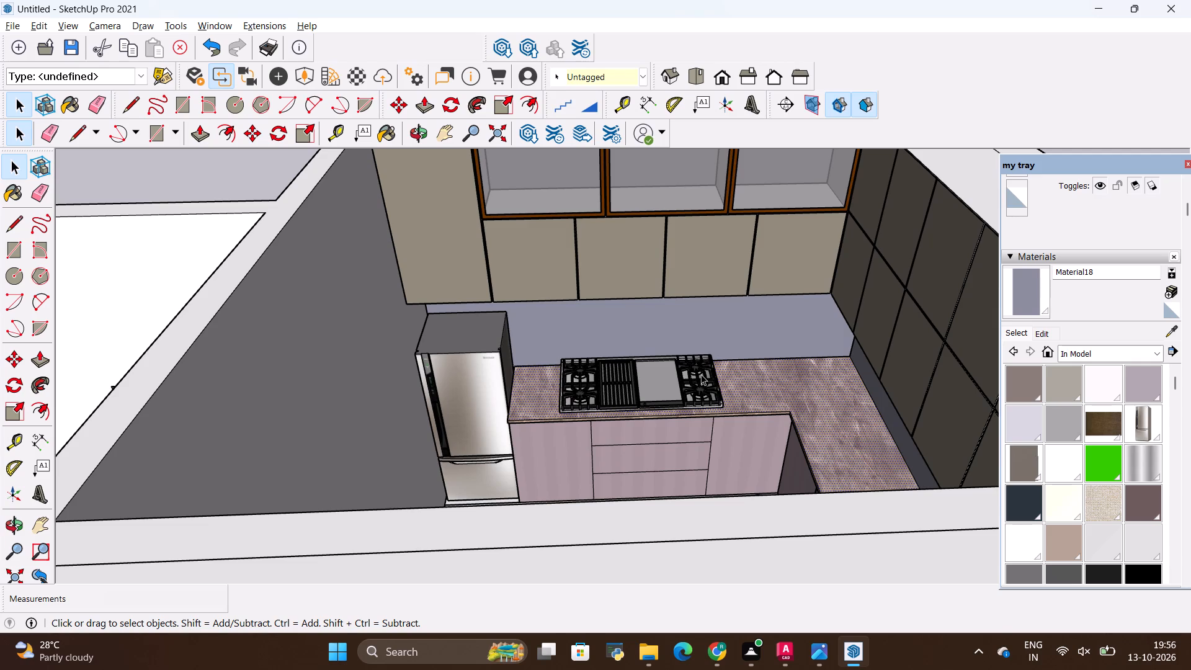
scroll(567, 331, "down", 5)
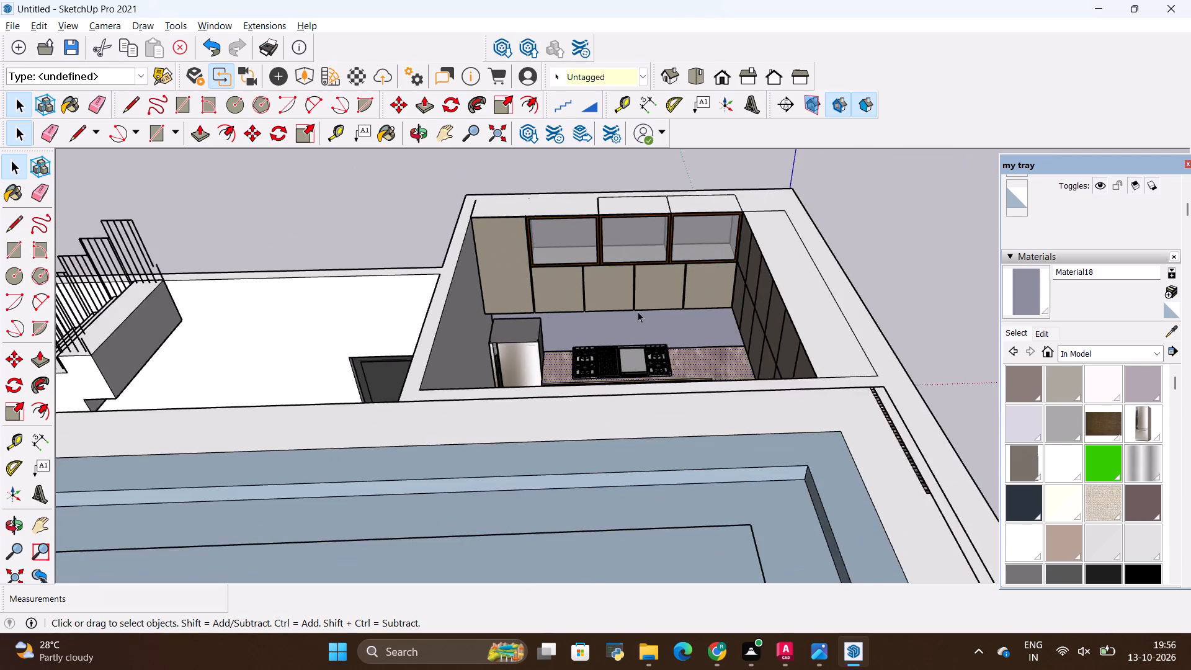
scroll(639, 310, "down", 4)
middle_click_drag(651, 318, 672, 355)
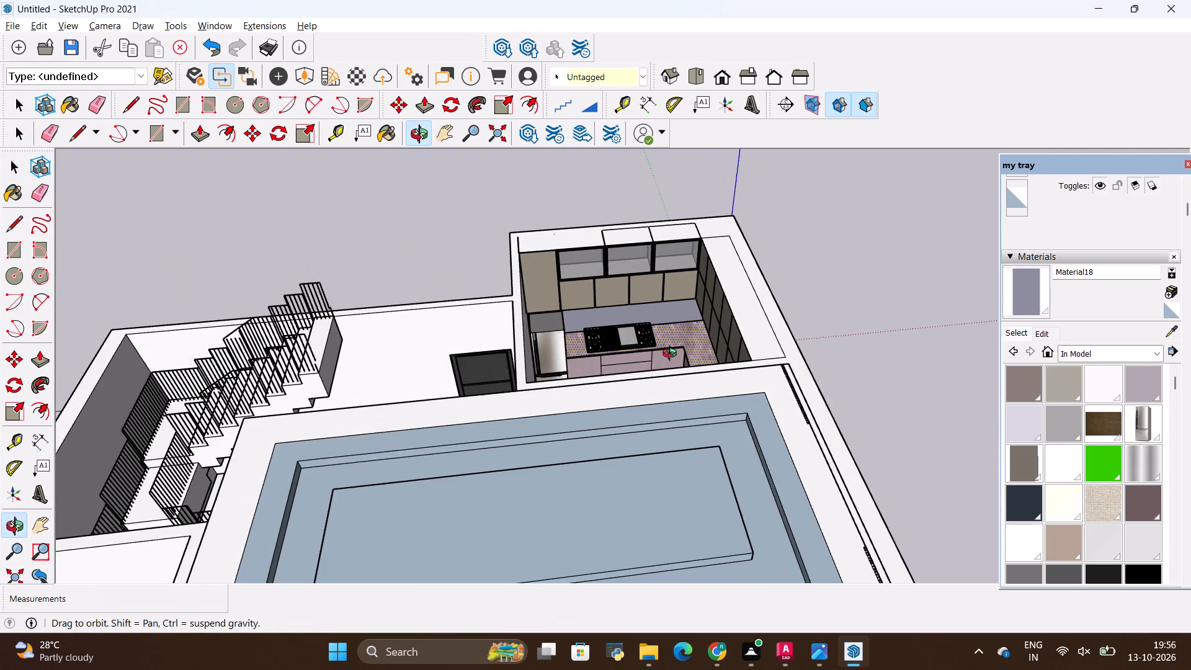
middle_click_drag(672, 355, 672, 354)
scroll(448, 205, "up", 2)
middle_click_drag(533, 254, 505, 244)
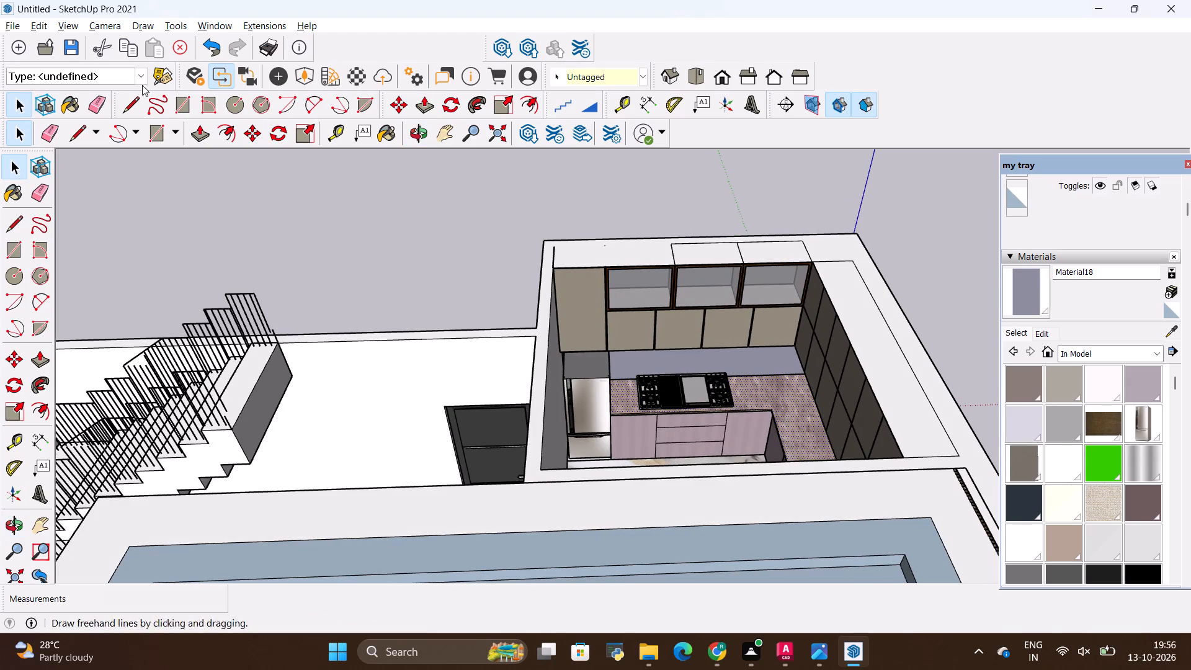
left_click(15, 30)
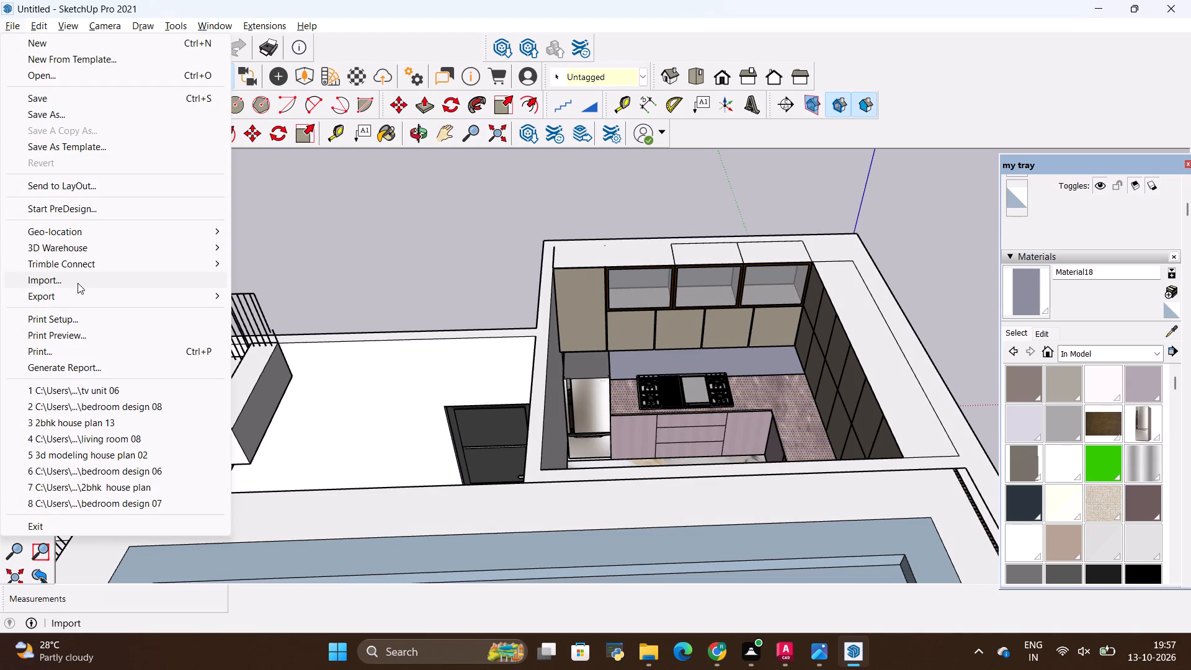
left_click(78, 283)
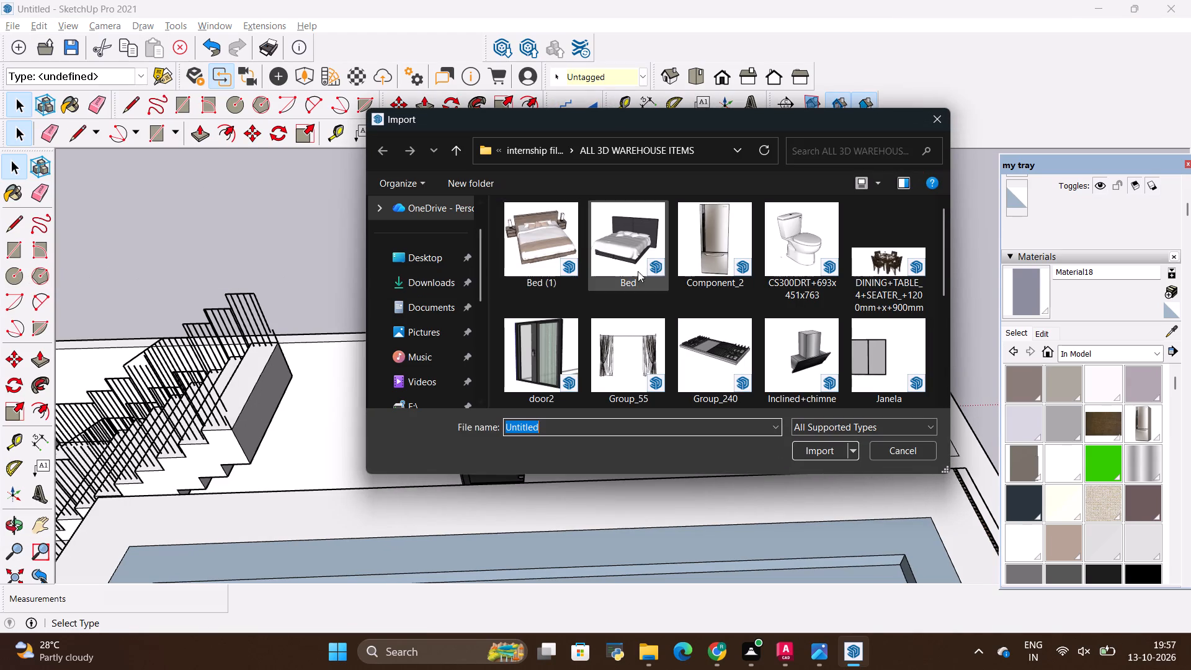
left_click(814, 365)
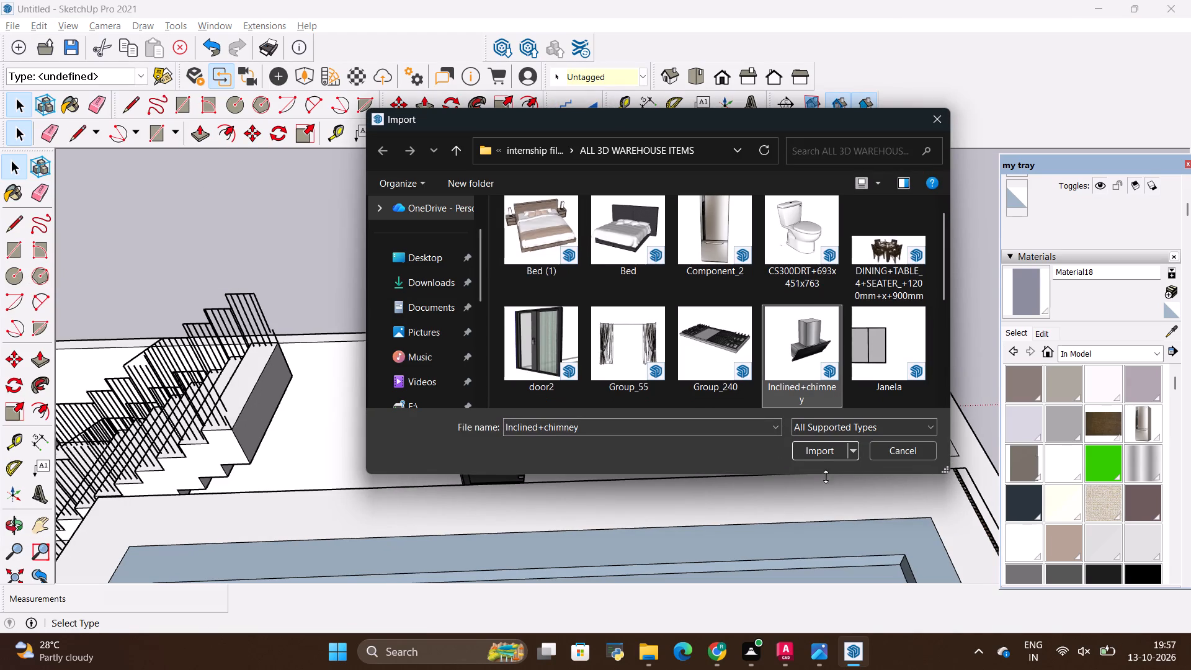
left_click(817, 454)
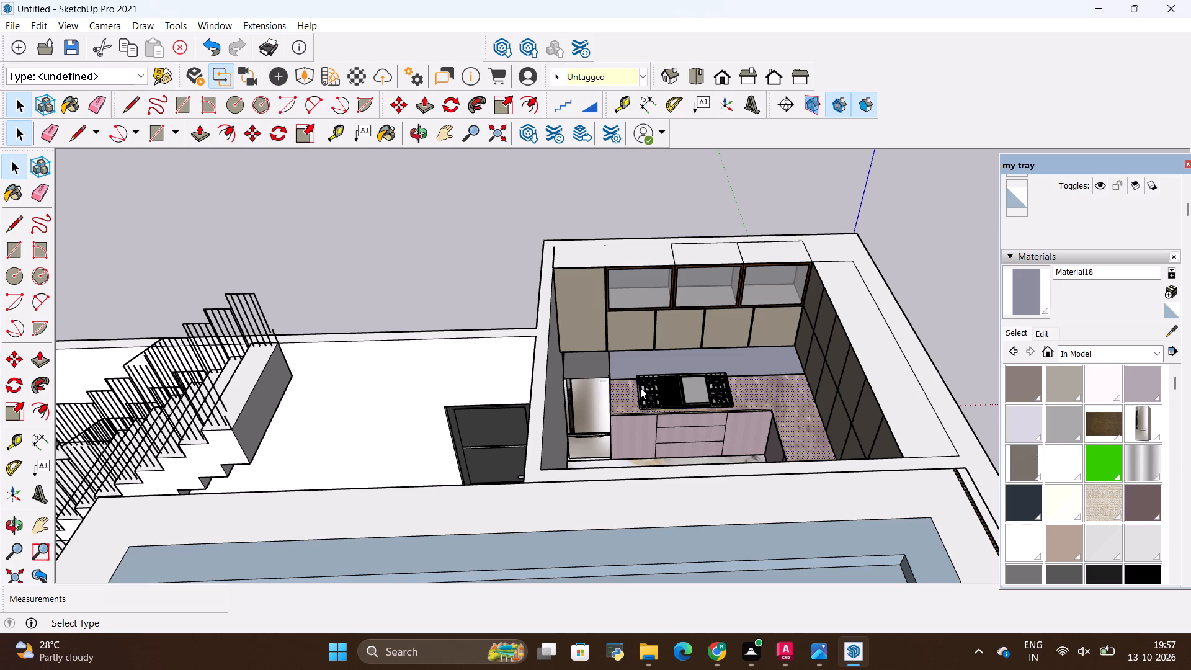
scroll(293, 254, "down", 4)
scroll(421, 266, "down", 5)
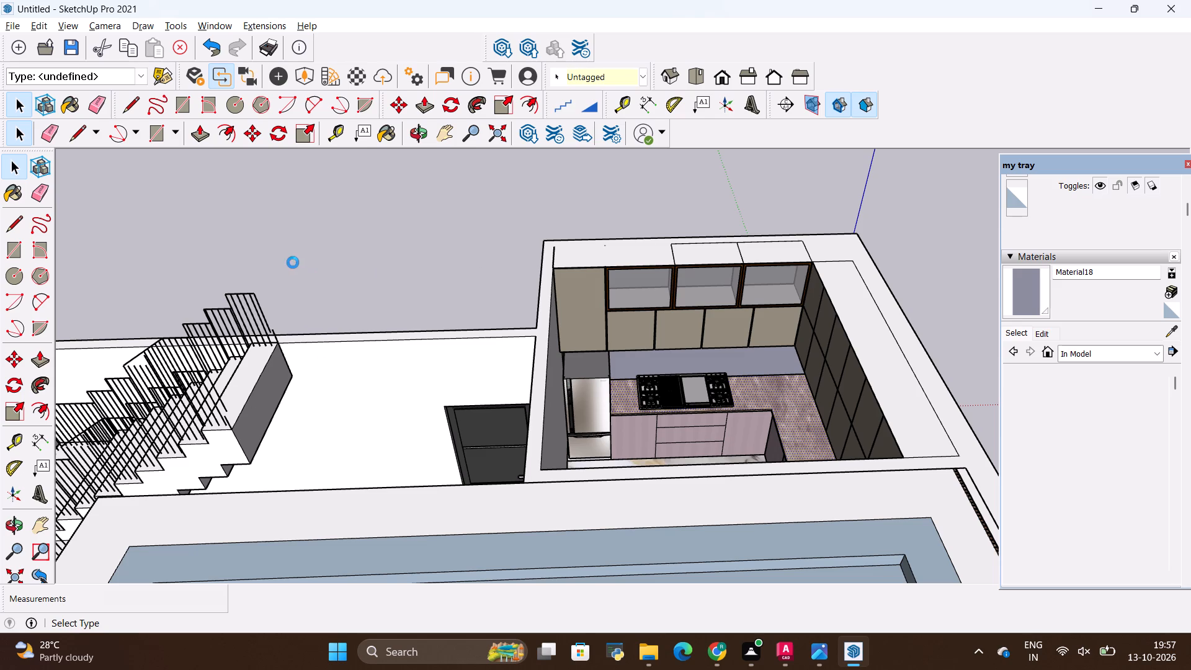
scroll(293, 262, "down", 4)
left_click(432, 256)
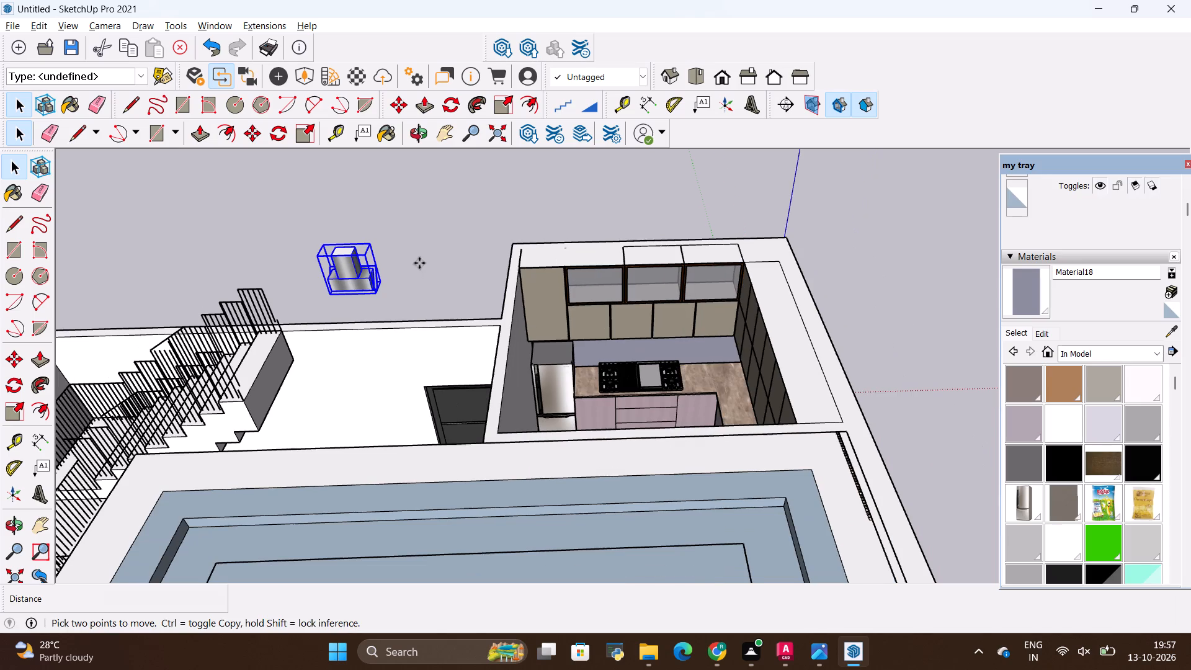
key("space")
left_click(284, 262)
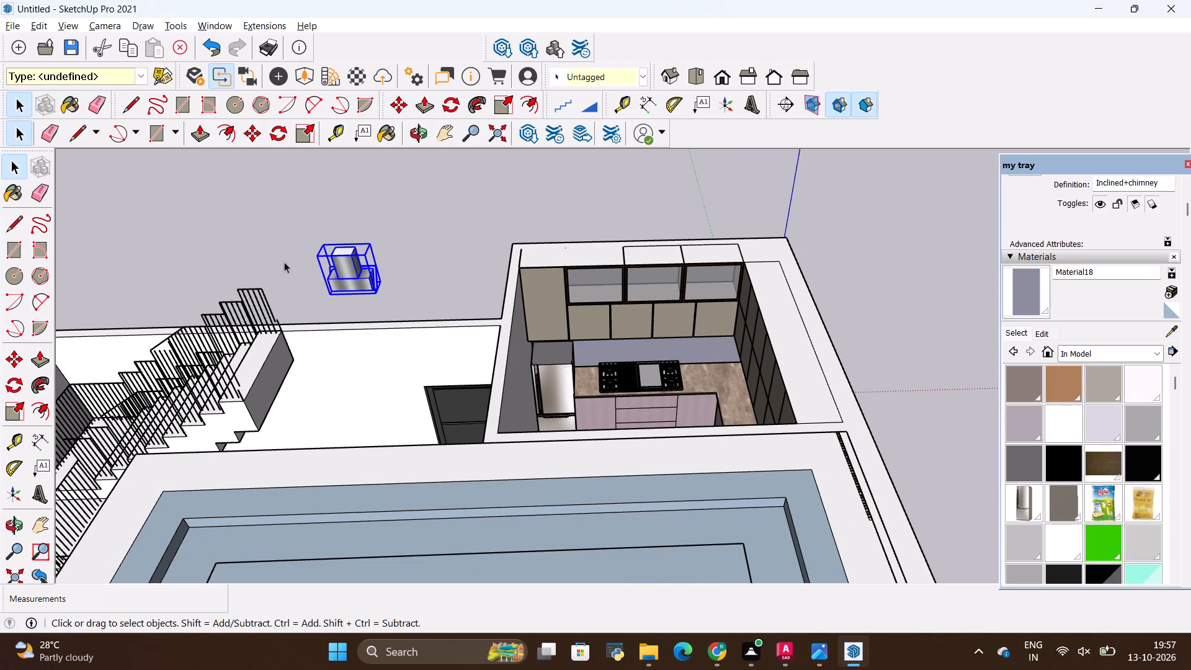
Move the chimney hood into the kitchen so it hangs over the cooktop in front of the upper cabinets.
left_click(346, 271)
scroll(339, 278, "up", 3)
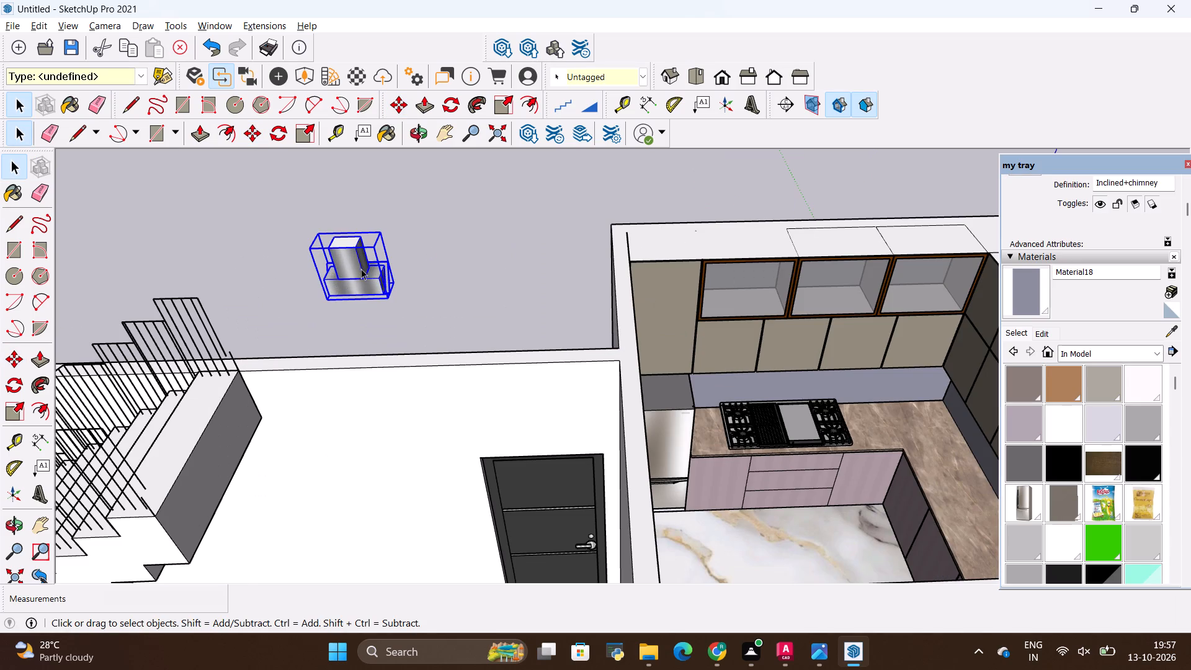
key("m")
left_click(360, 248)
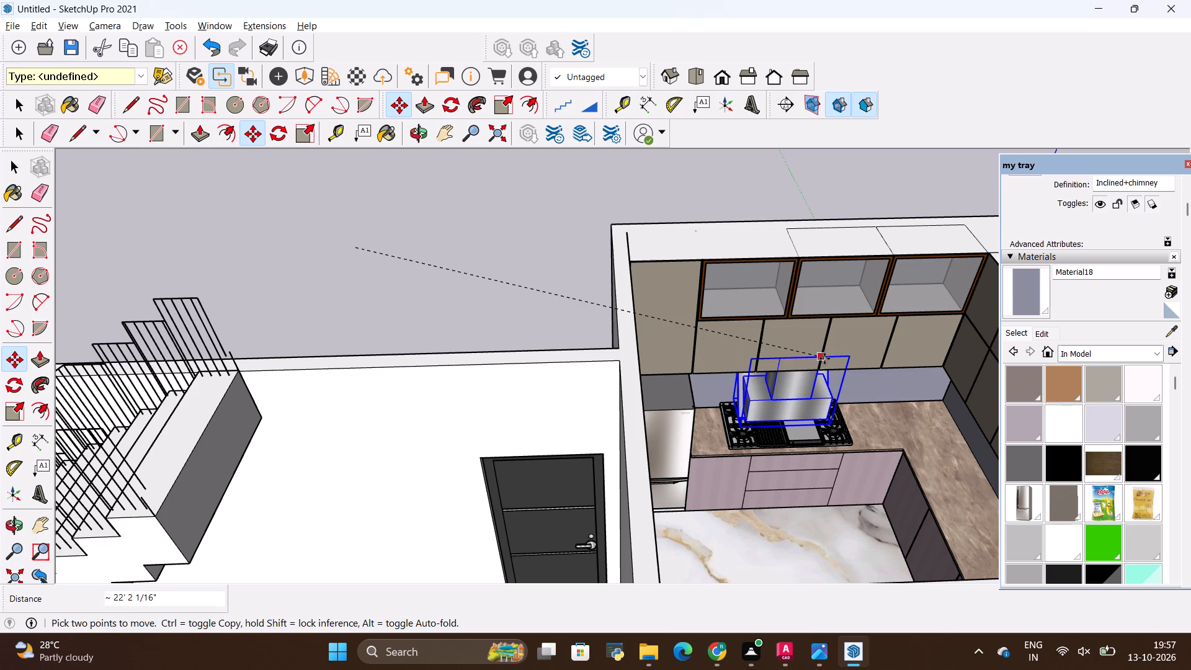
left_click(832, 359)
scroll(688, 385, "up", 6)
scroll(635, 294, "down", 5)
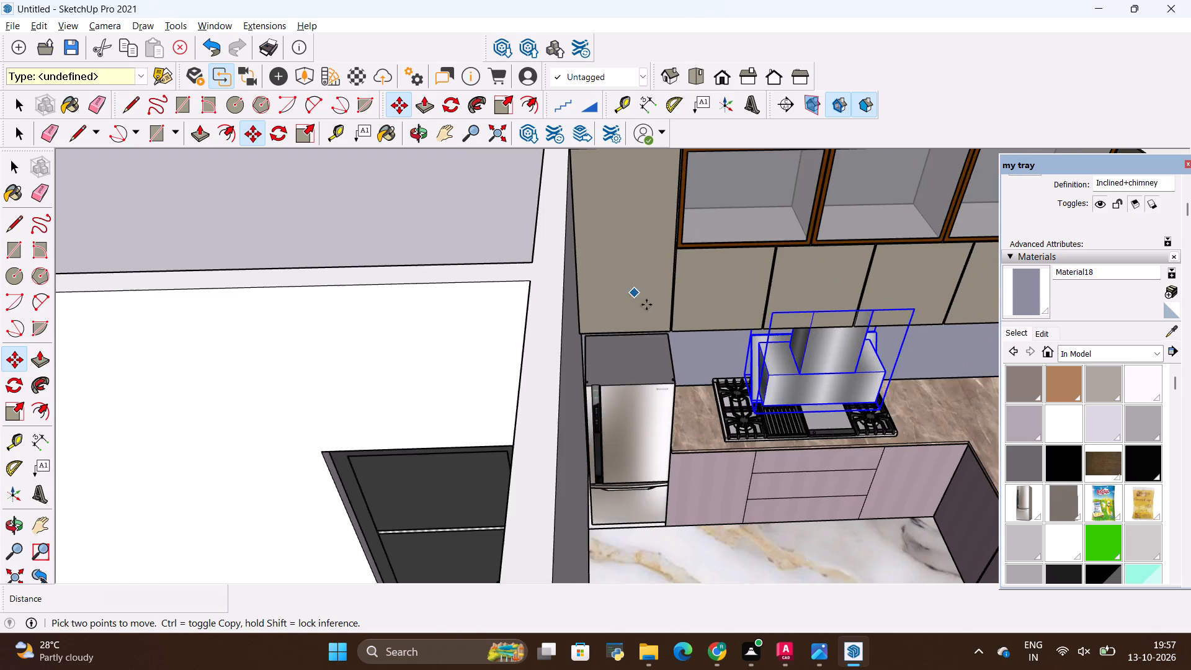
middle_click_drag(794, 391, 726, 368)
scroll(881, 400, "up", 10)
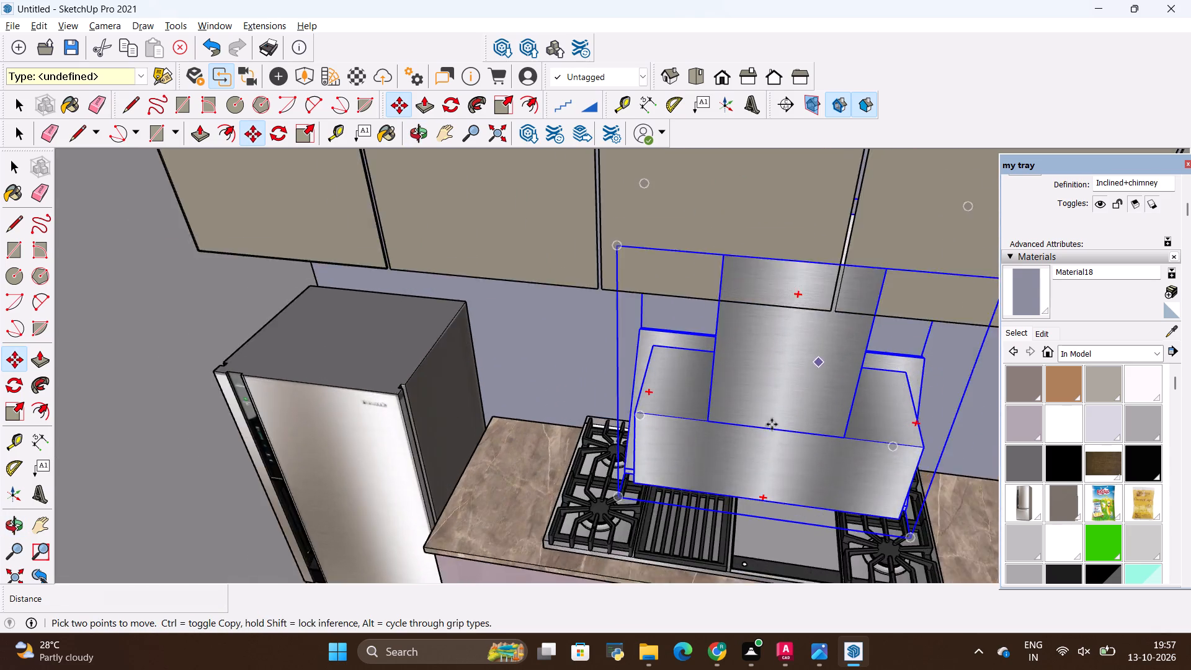
scroll(772, 424, "up", 2)
middle_click_drag(741, 501, 747, 284)
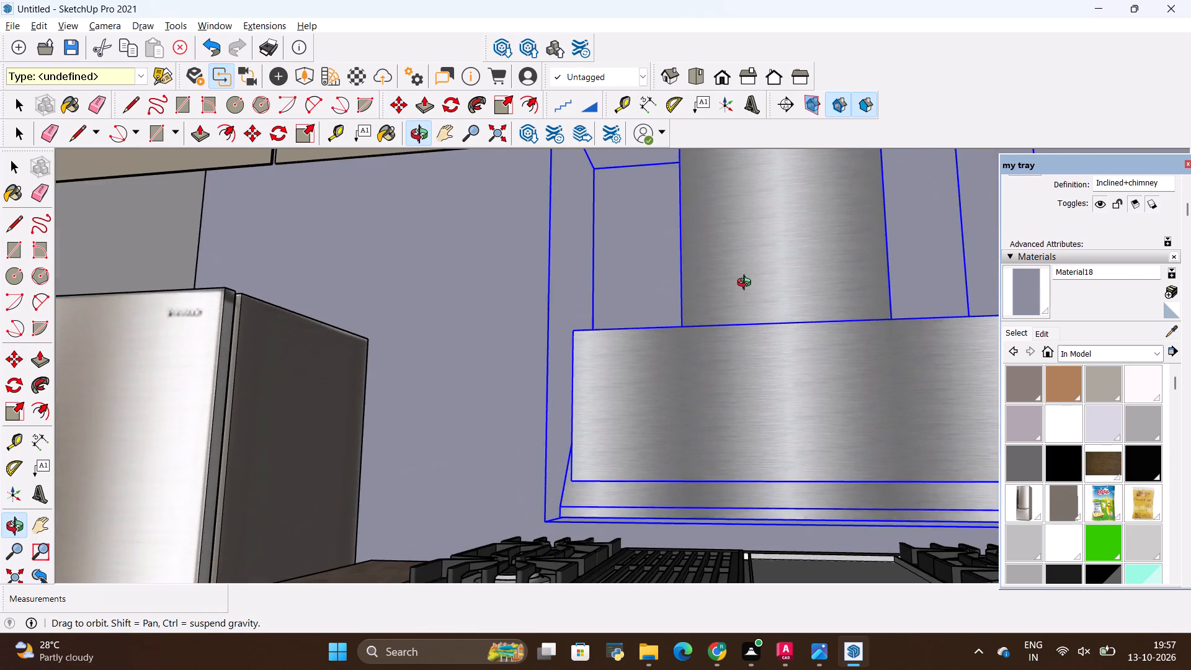
Deselect the chimney hood and examine its placement above the cooktop from outside and within the kitchen.
middle_click_drag(747, 284, 747, 285)
scroll(736, 306, "down", 9)
middle_click_drag(735, 257, 734, 517)
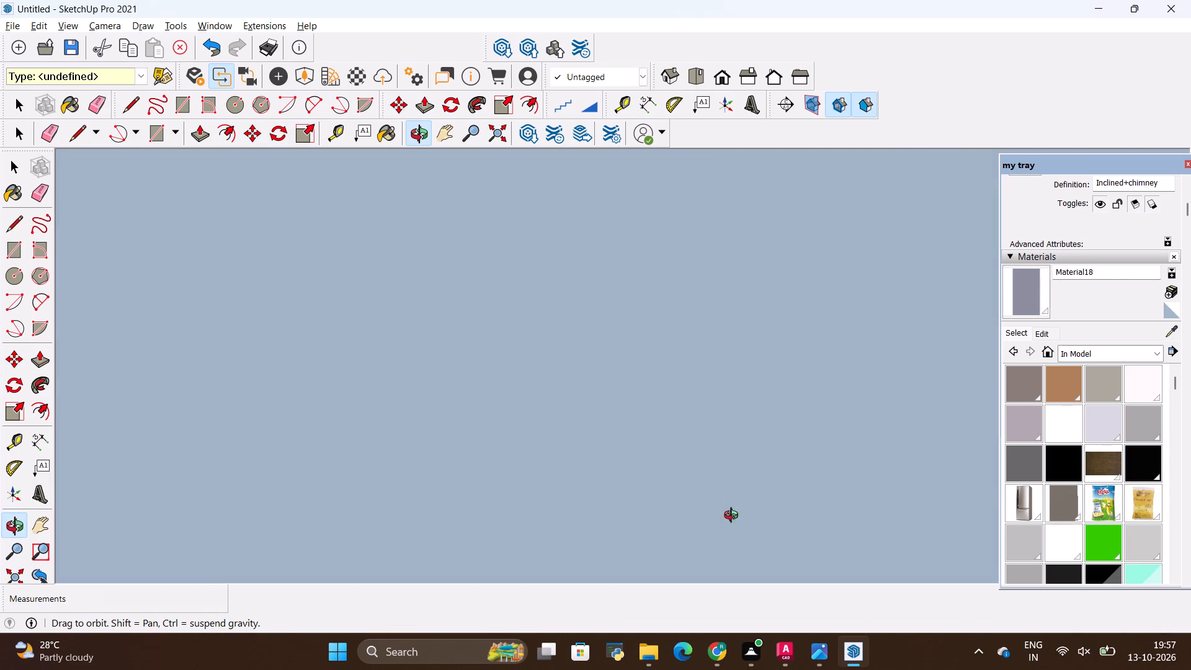
middle_click_drag(734, 517, 731, 540)
scroll(682, 501, "down", 20)
scroll(682, 501, "down", 8)
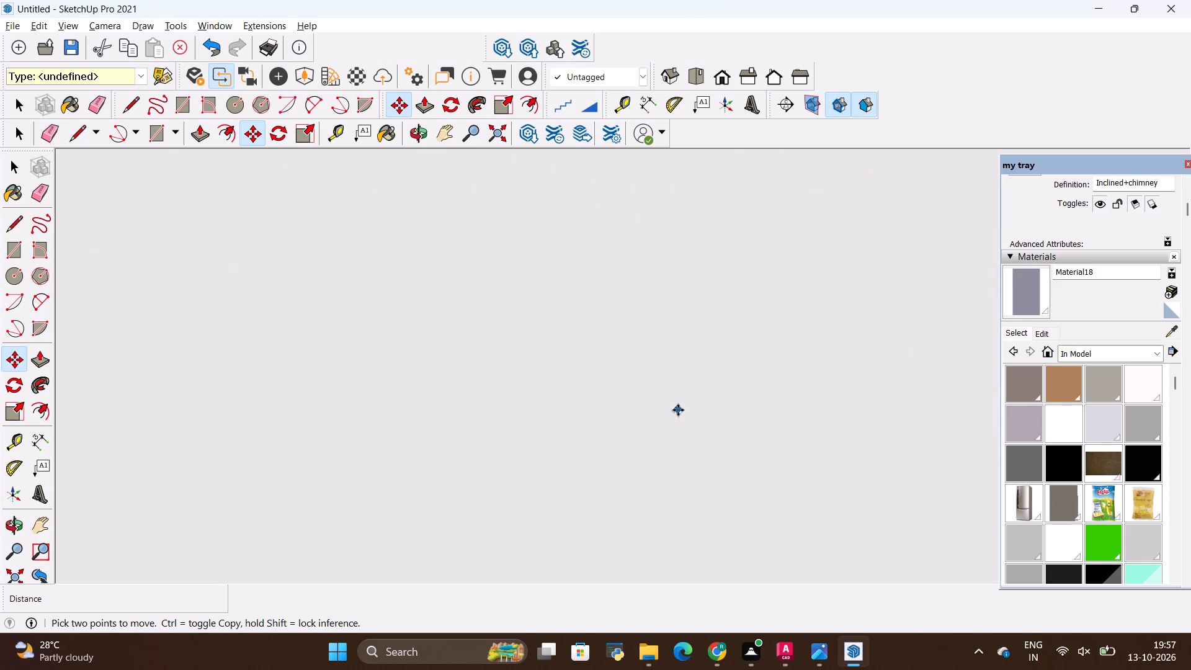
scroll(678, 410, "down", 20)
scroll(678, 410, "down", 10)
scroll(608, 413, "down", 2)
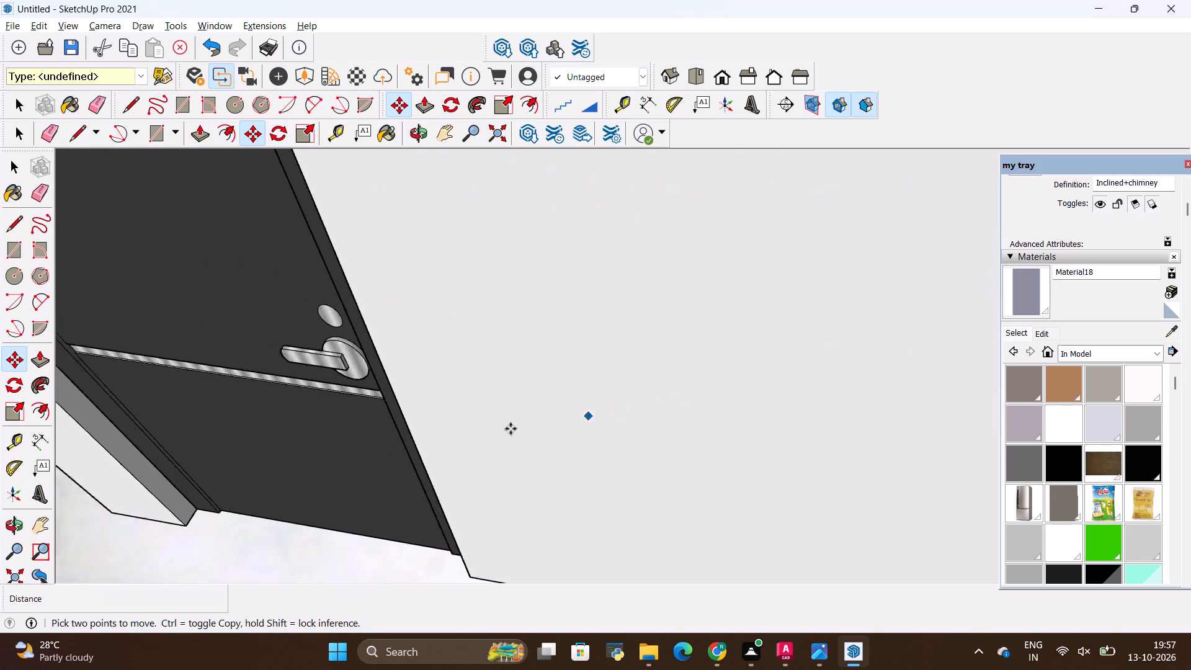
scroll(511, 429, "down", 20)
scroll(511, 429, "down", 19)
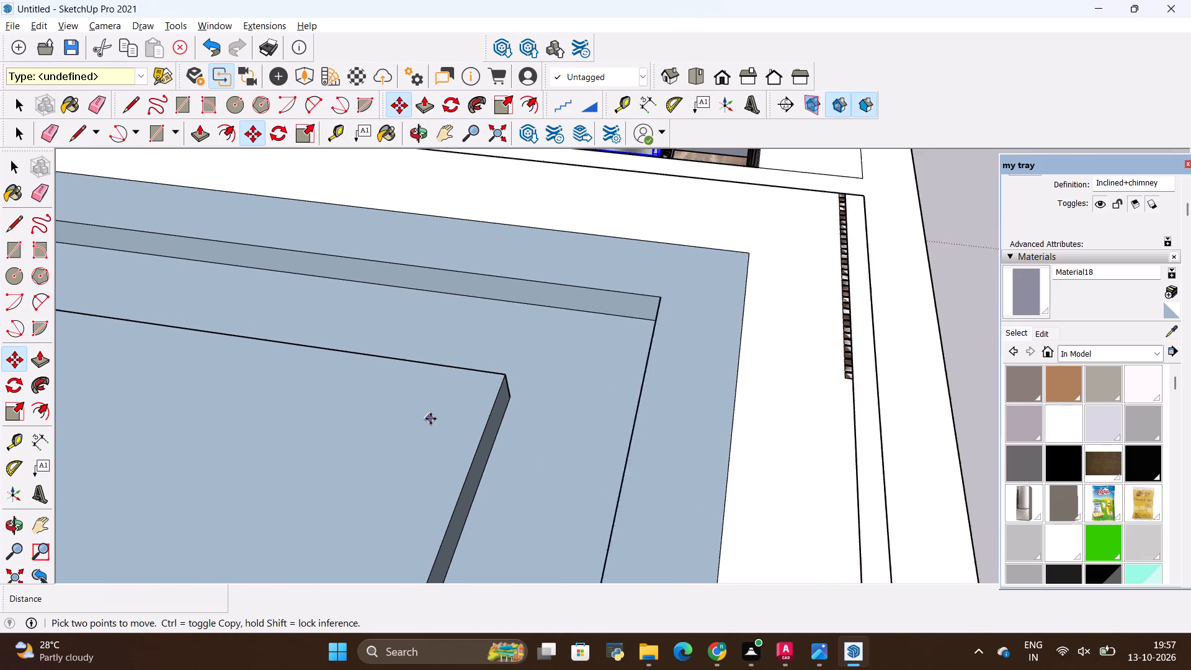
scroll(430, 419, "down", 19)
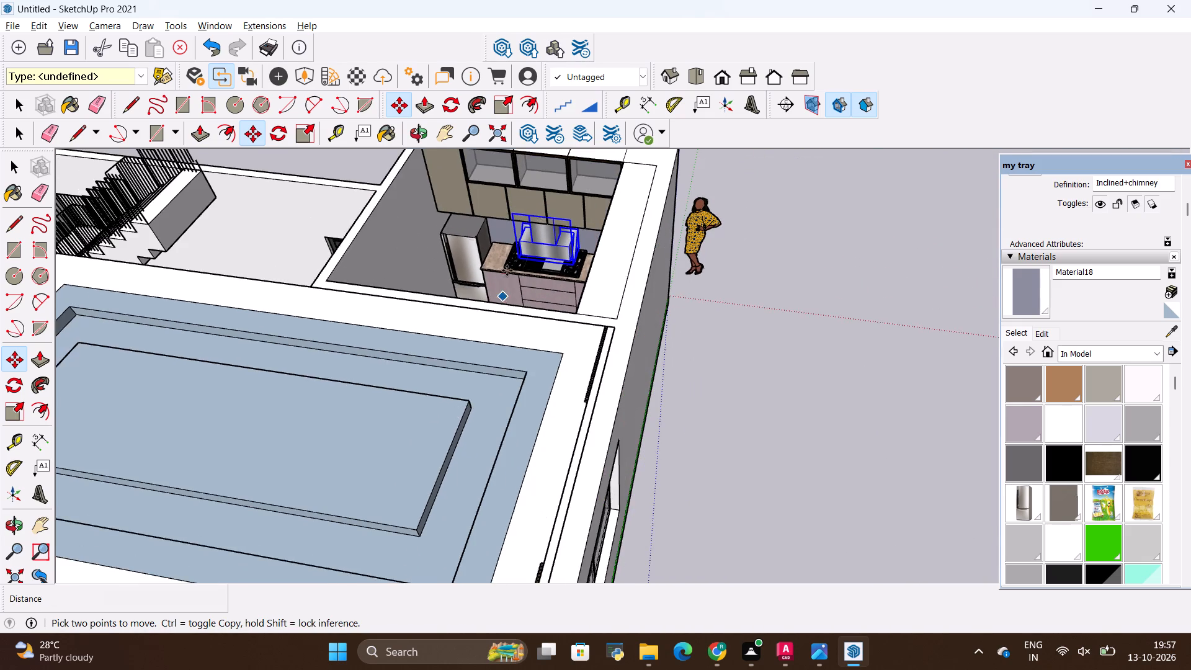
scroll(515, 208, "up", 13)
key("space")
left_click(674, 217)
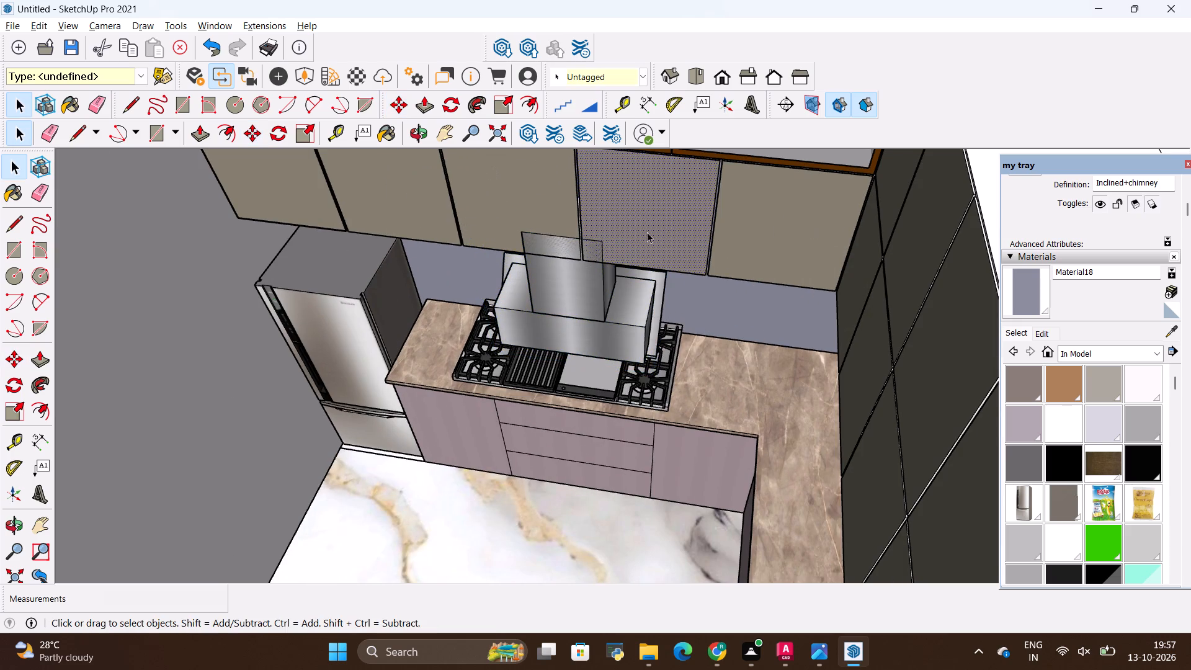
middle_click_drag(528, 274, 648, 191)
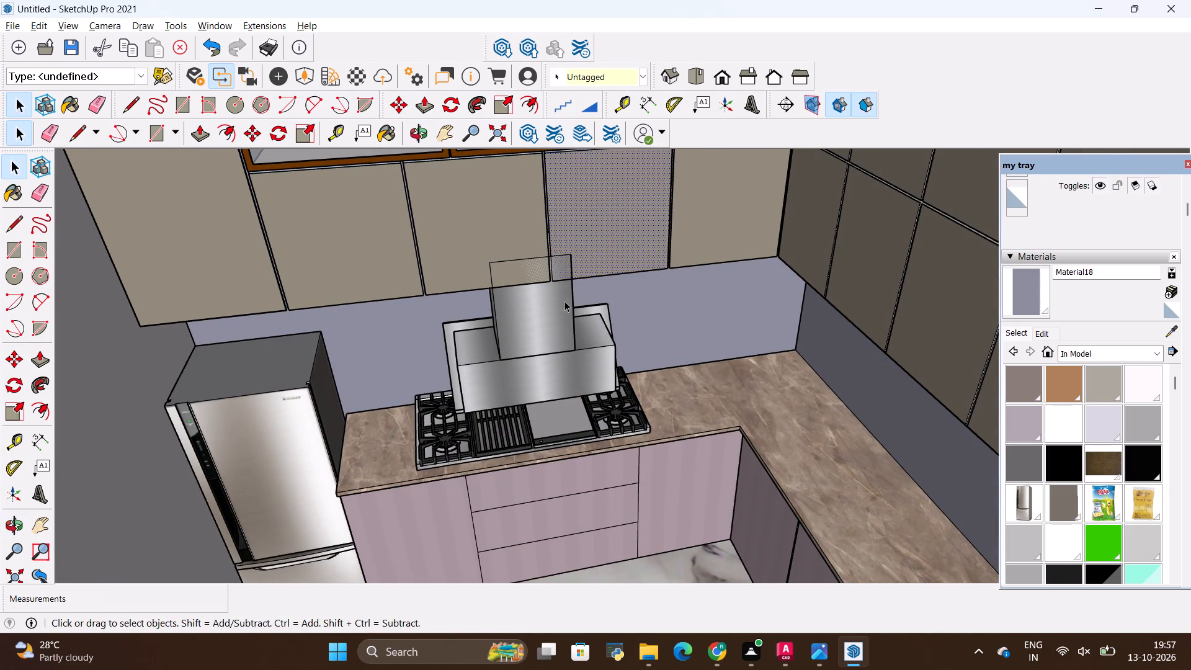
Scale the chimney hood down uniformly to about 0.86.
left_click(561, 302)
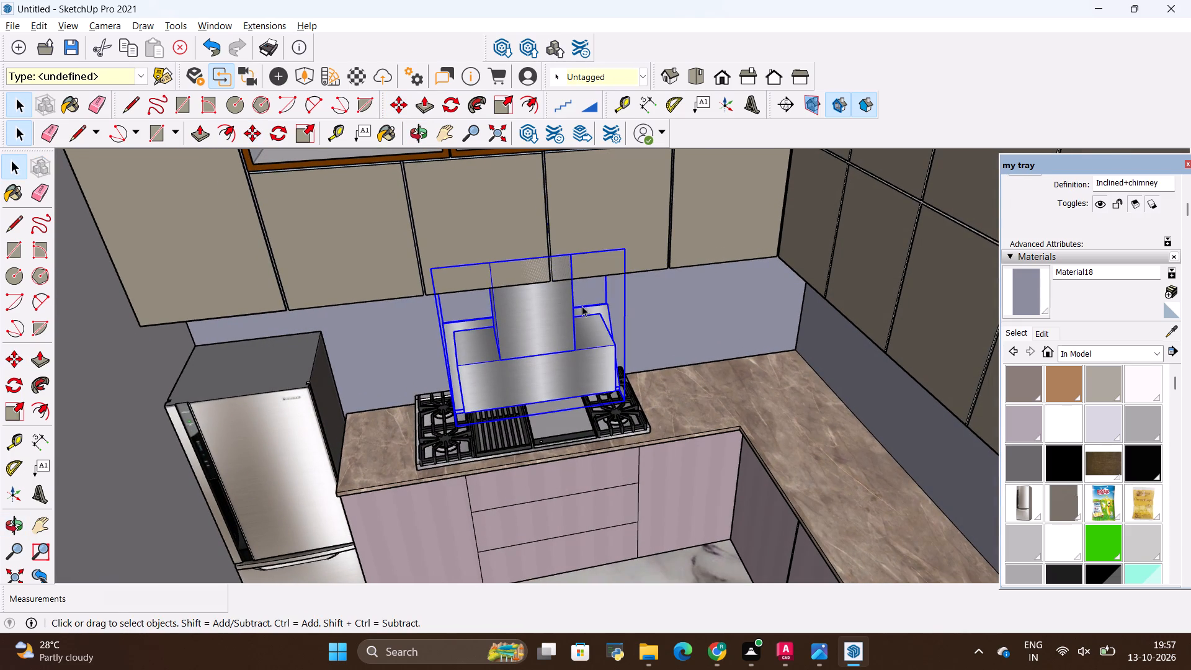
key("s")
left_click(624, 248)
left_click(586, 258)
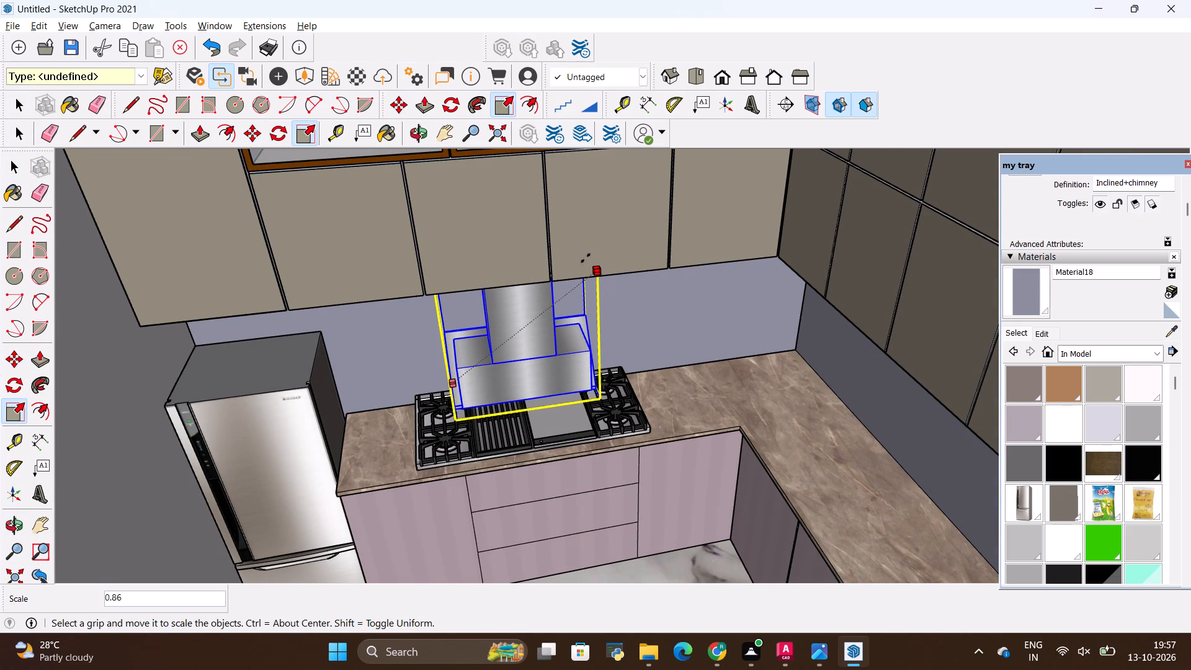
Raise the chimney hood's bottom clear of the cooktop by scaling its height to about 0.82.
middle_click_drag(493, 366, 480, 398)
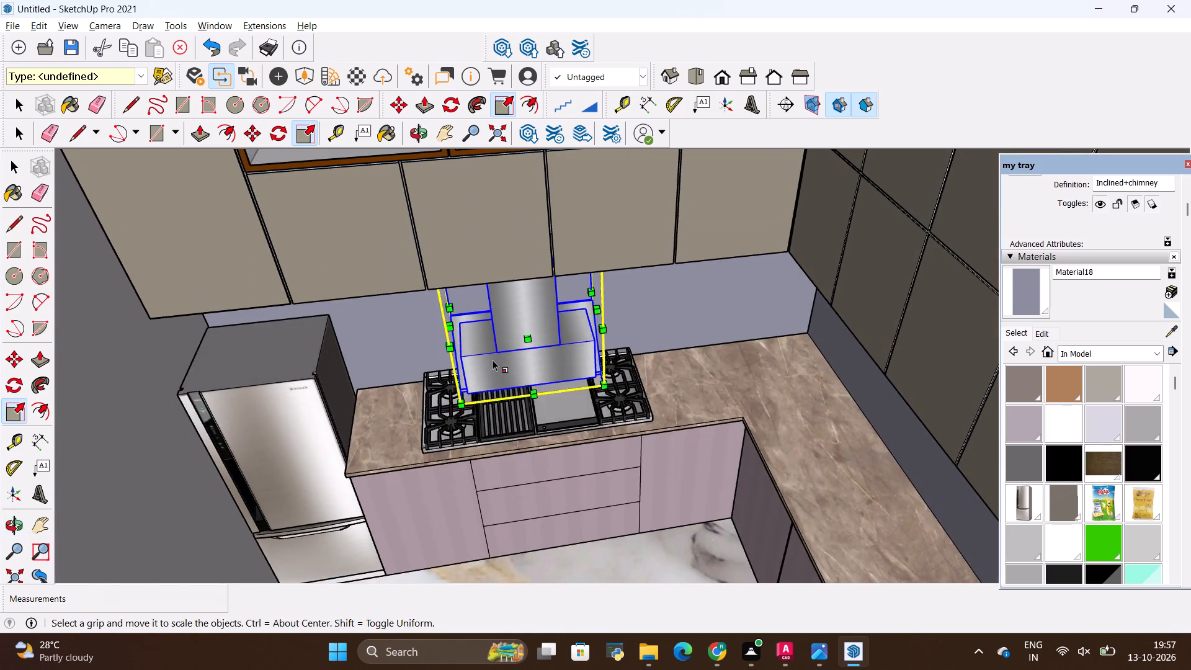
scroll(512, 290, "up", 8)
middle_click_drag(563, 418, 592, 177)
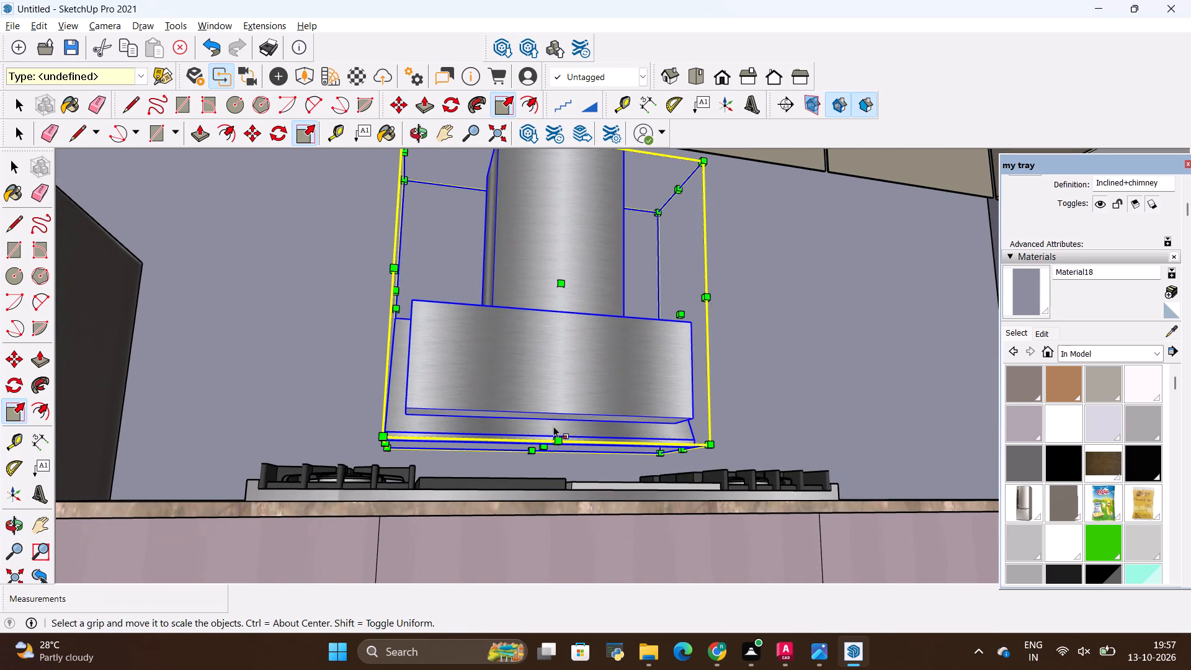
left_click(546, 449)
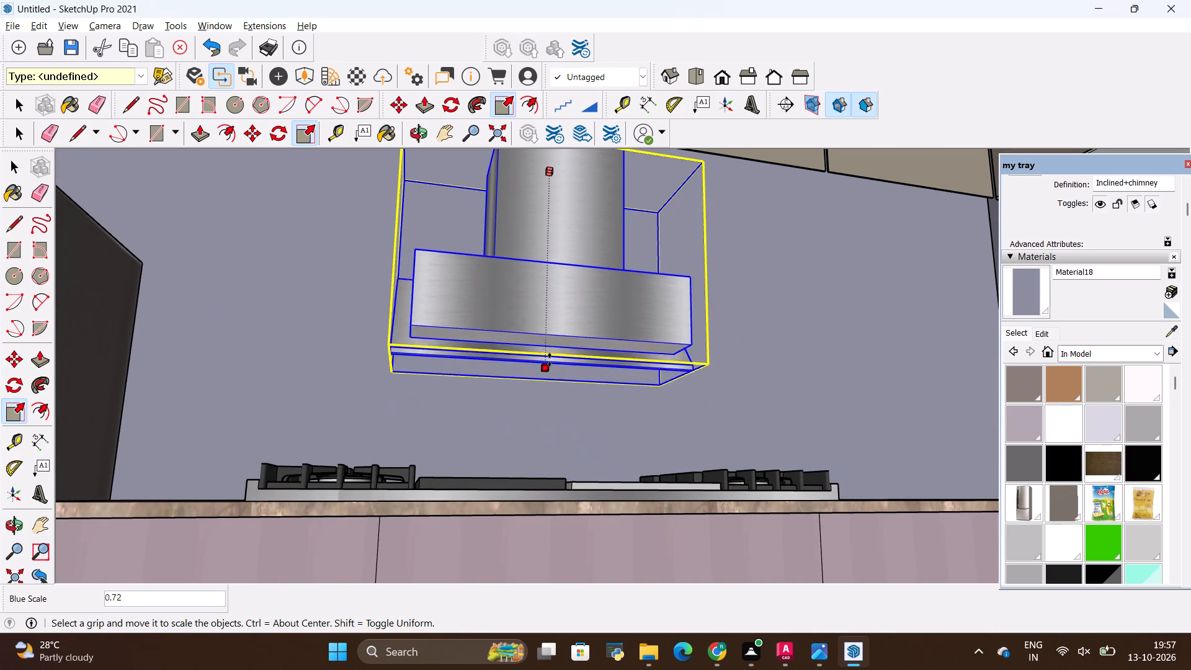
left_click(545, 393)
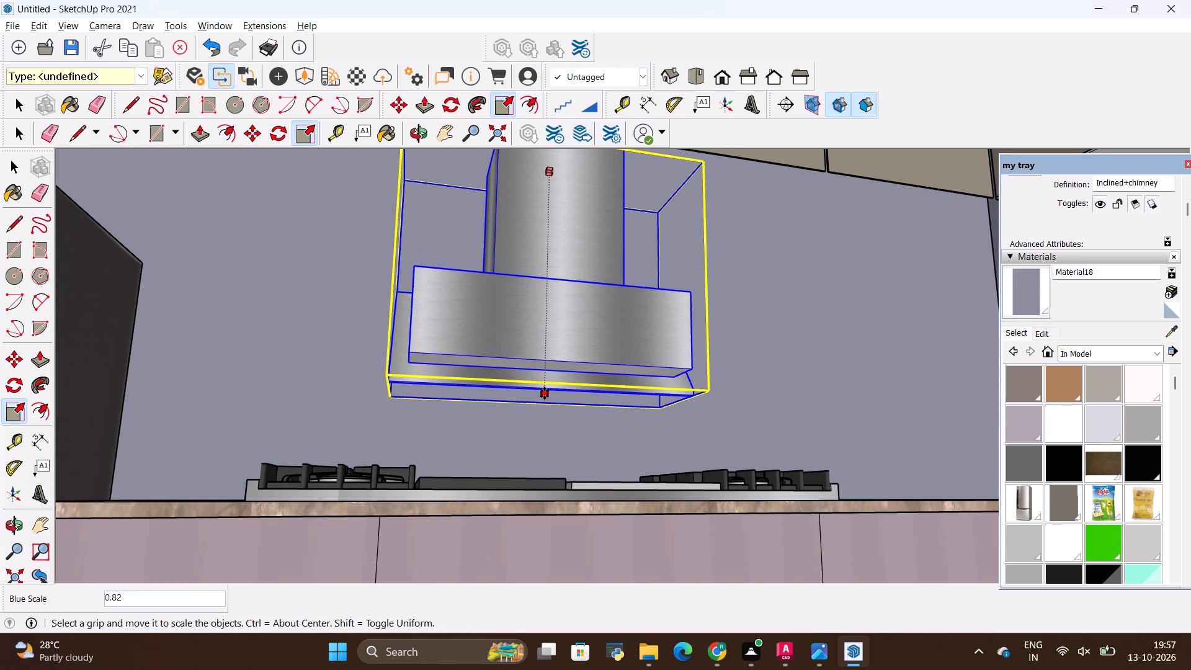
Scale the chimney hood from its top front edge to about 1.18 in green and 0.81 in blue.
scroll(332, 324, "down", 4)
scroll(442, 189, "up", 3)
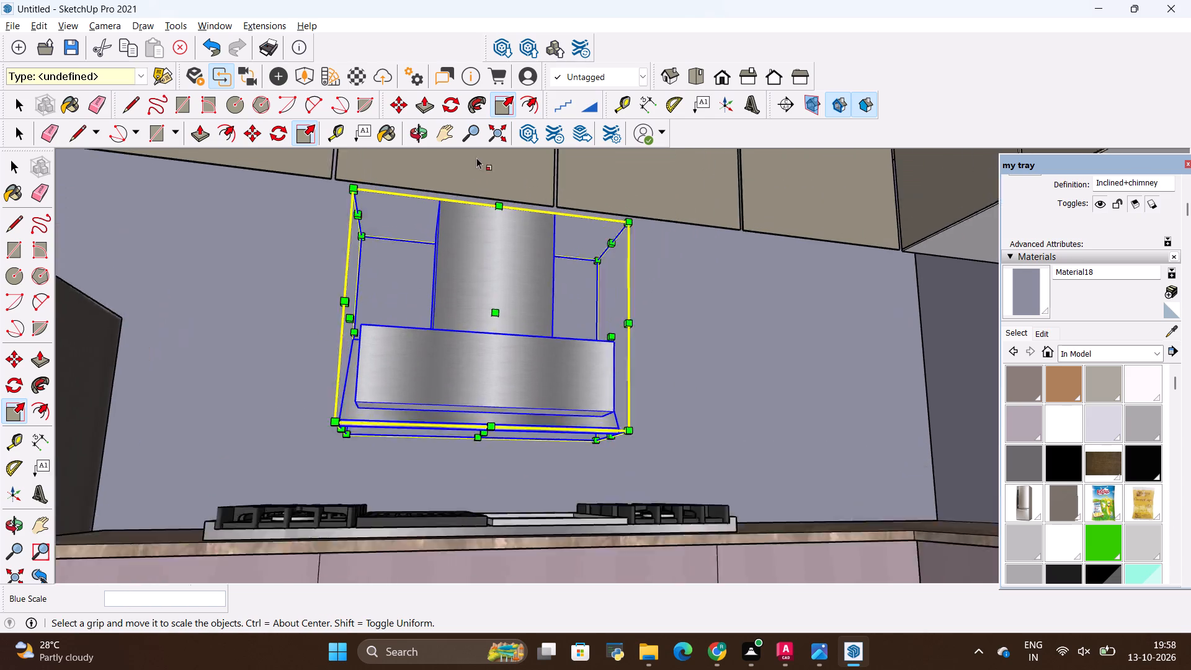
scroll(476, 158, "up", 8)
left_click(520, 223)
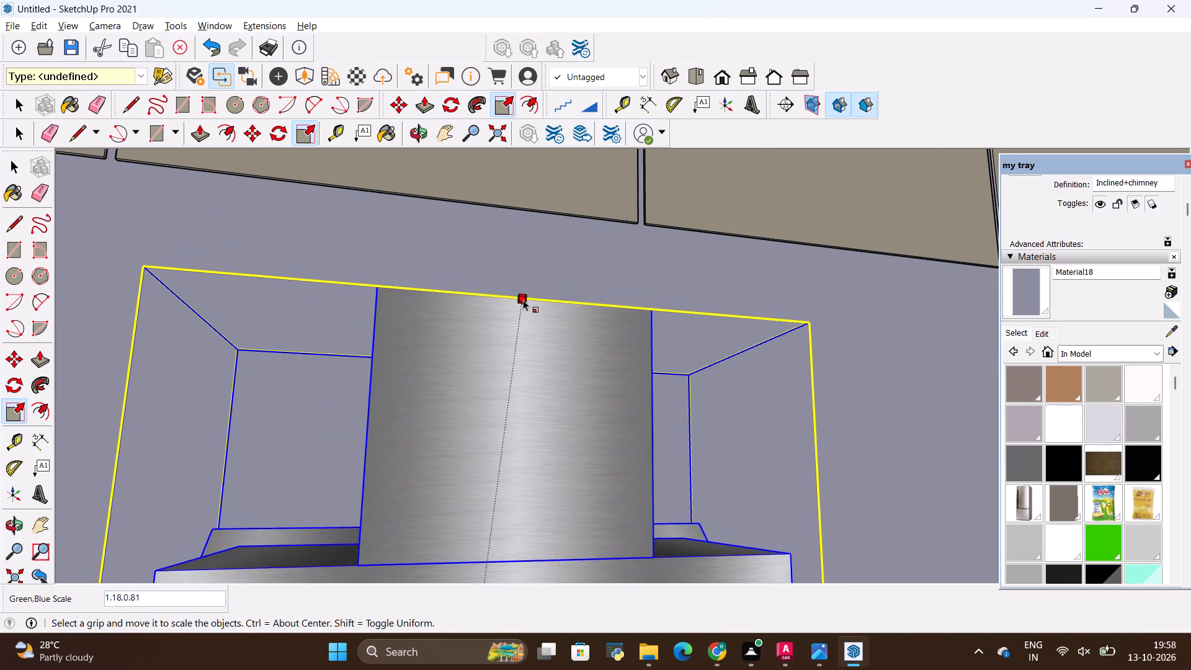
left_click(524, 311)
Reduce the chimney hood's height further by lowering its top face.
scroll(515, 236, "down", 3)
middle_click_drag(515, 232, 488, 415)
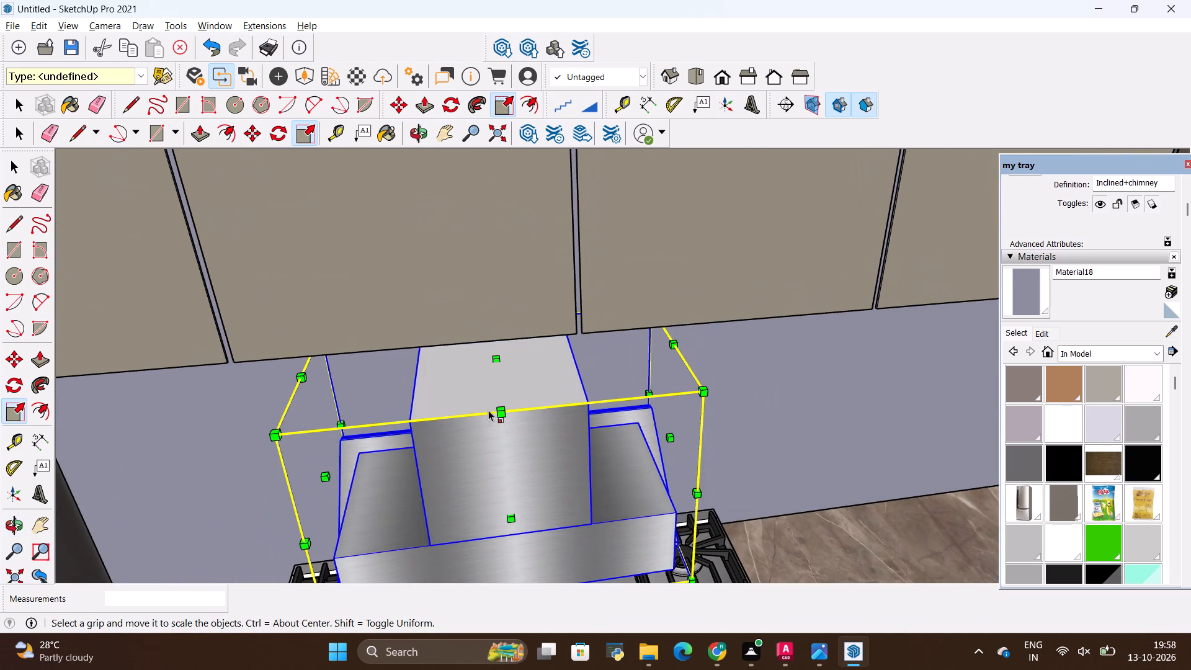
left_click(497, 355)
left_click(506, 402)
Stretch the chimney hood's bottom downward by scaling its height to about 1.31.
scroll(483, 301, "down", 5)
middle_click_drag(490, 448, 493, 230)
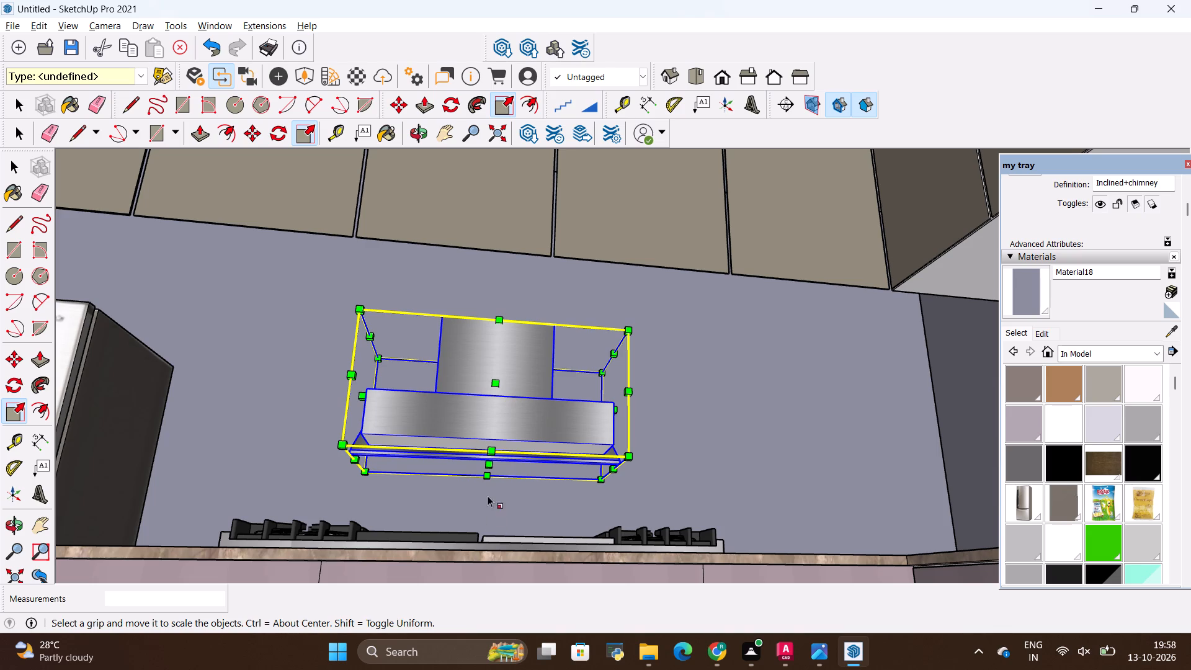
left_click(486, 459)
left_click(491, 504)
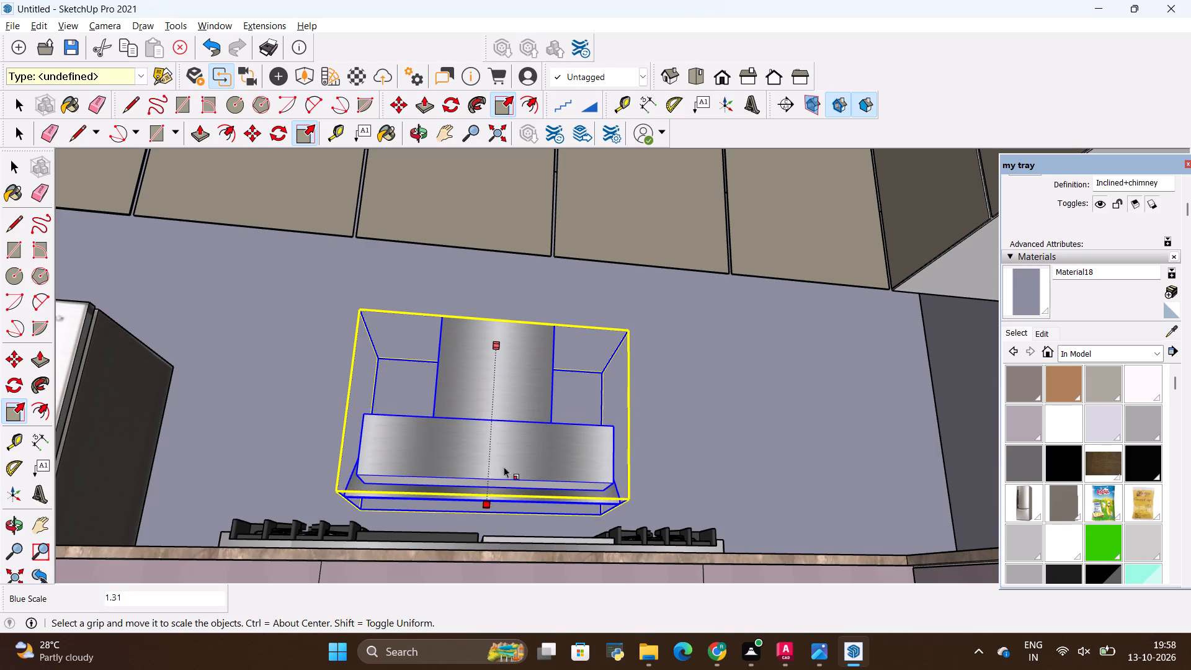
Move the chimney hood up so its top front edge meets the underside of the upper cabinets, and deselect it.
middle_click_drag(522, 352, 498, 508)
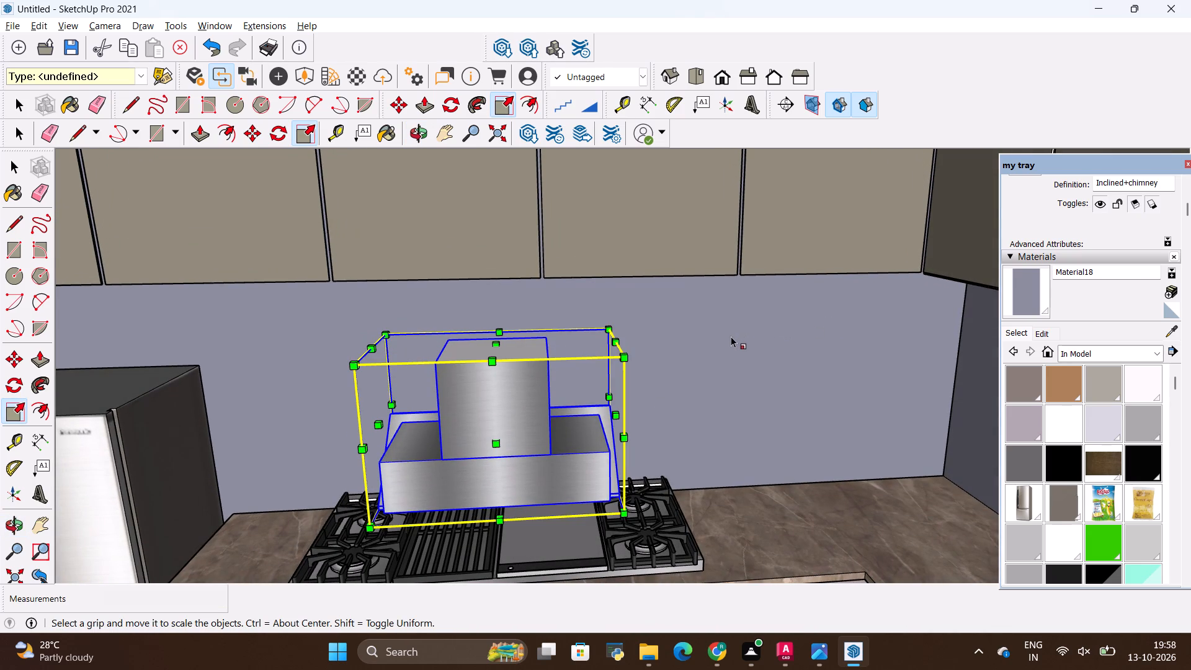
key("m")
left_click(613, 358)
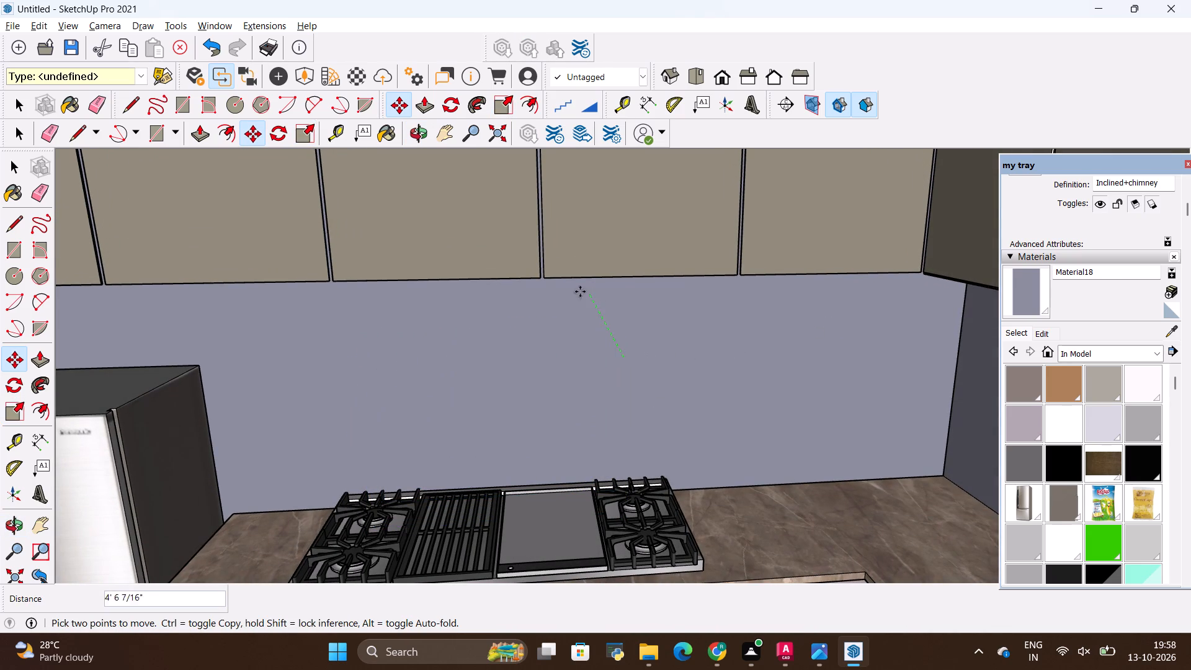
left_click(625, 280)
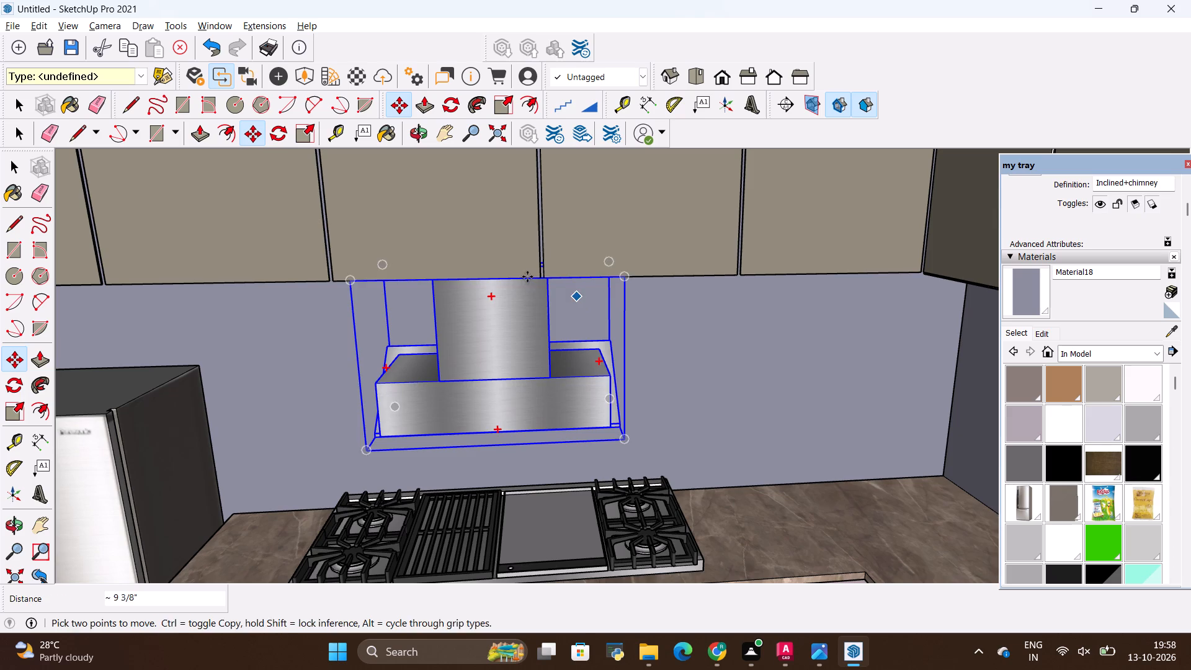
key("space")
left_click(484, 249)
Examine the resized chimney hood's fit and orientation beneath the upper cabinets from above, below and the side.
scroll(569, 279, "down", 5)
middle_click_drag(567, 268, 563, 538)
scroll(569, 525, "down", 20)
scroll(569, 525, "down", 20)
scroll(569, 525, "down", 4)
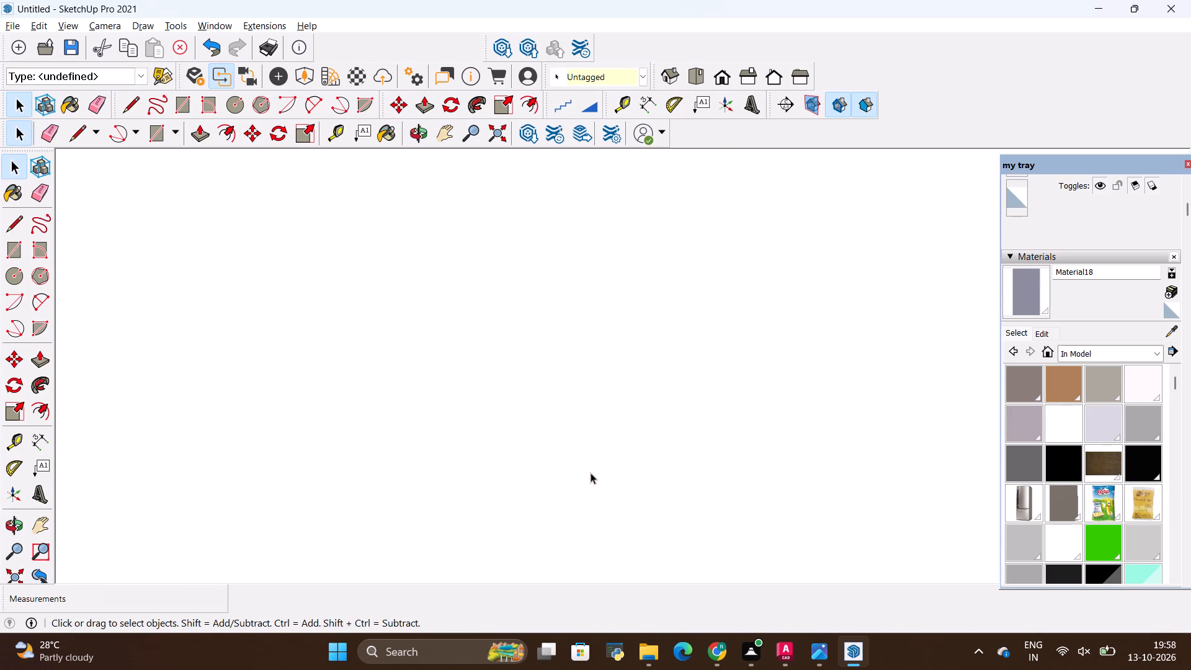
scroll(591, 473, "down", 20)
scroll(591, 473, "down", 20)
scroll(591, 473, "down", 3)
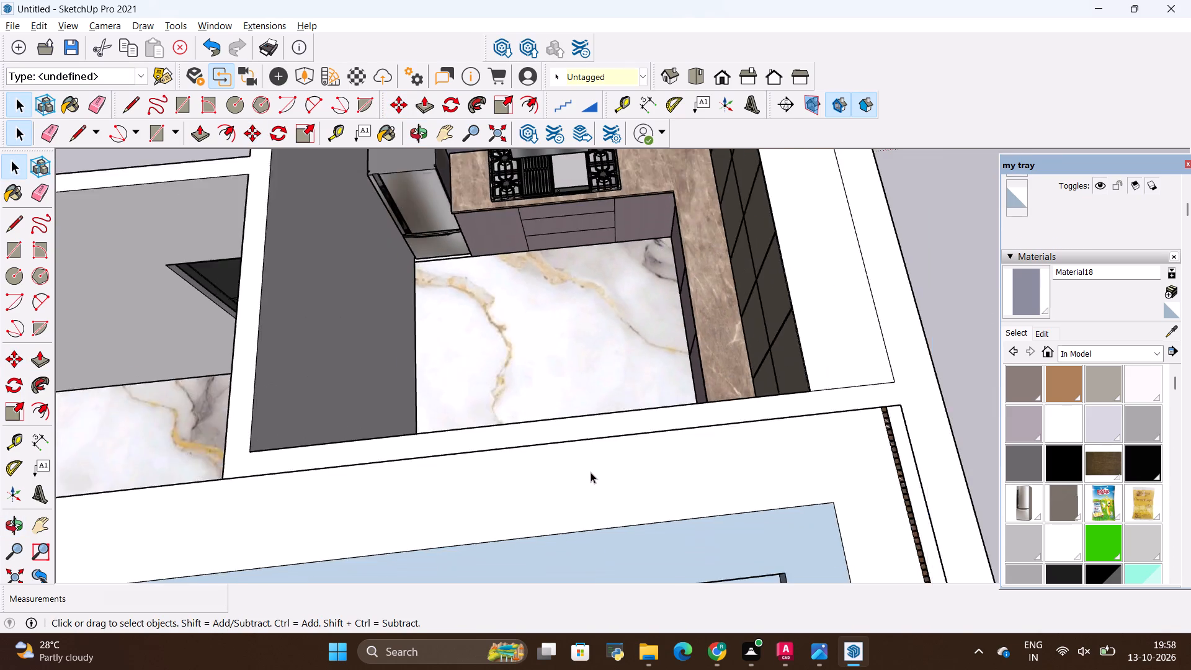
scroll(591, 472, "down", 14)
middle_click_drag(591, 468, 599, 344)
scroll(590, 310, "up", 5)
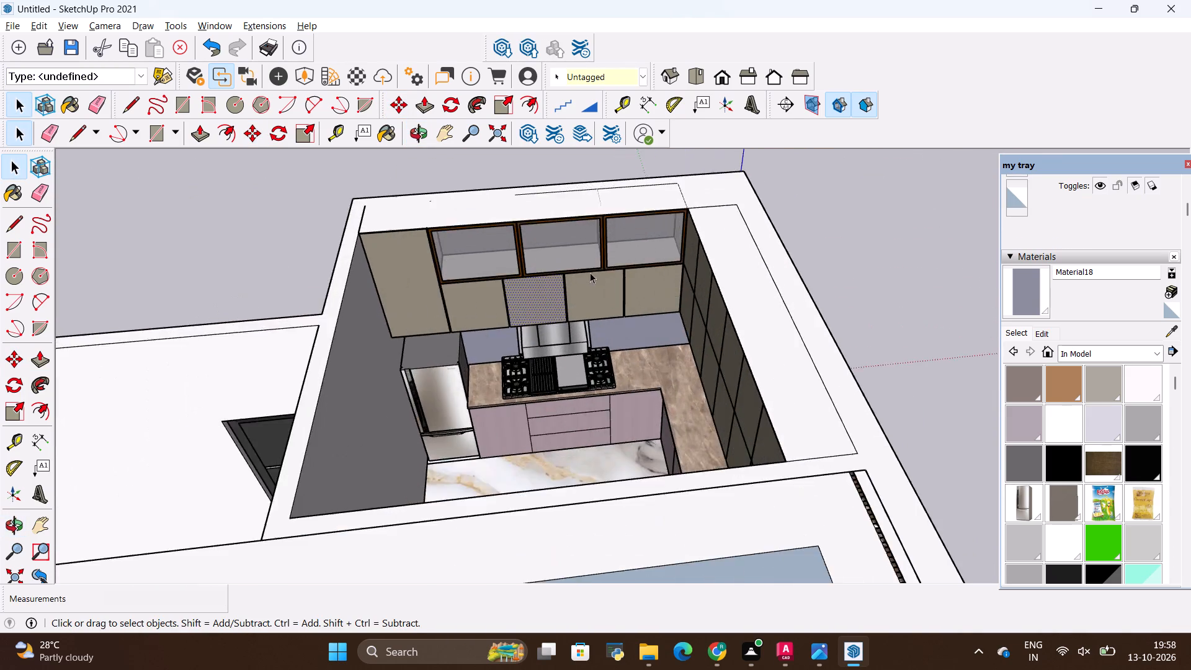
scroll(590, 272, "up", 5)
middle_click_drag(578, 378, 606, 339)
scroll(597, 349, "up", 1)
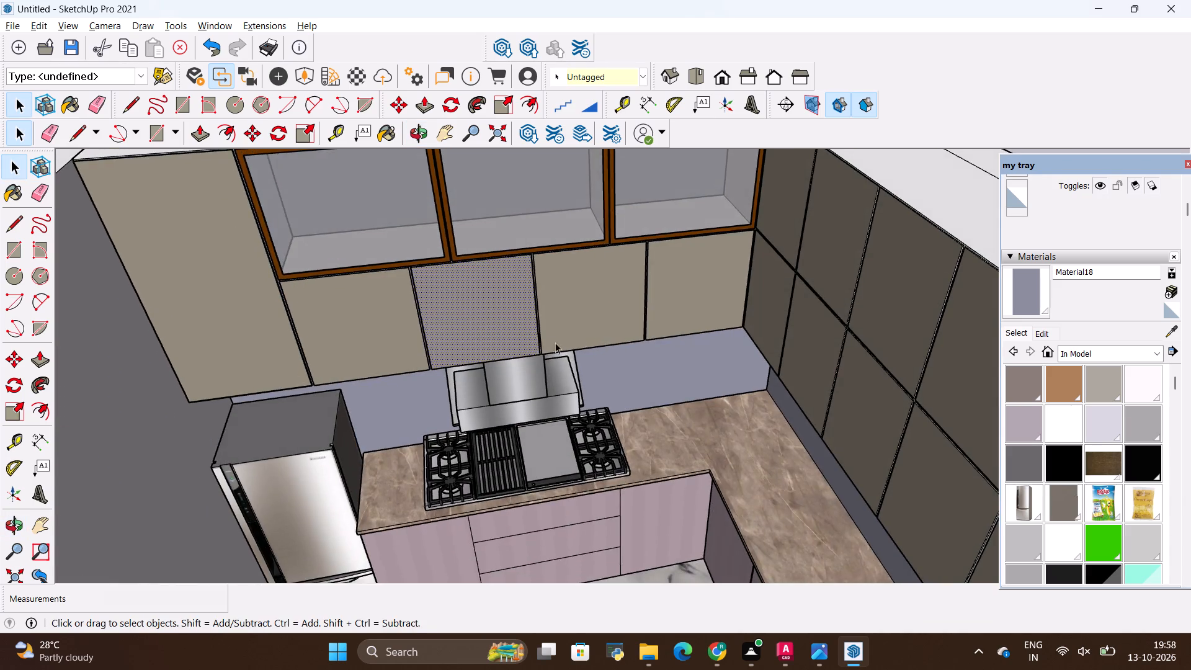
scroll(546, 342, "up", 8)
middle_click_drag(609, 414, 336, 296)
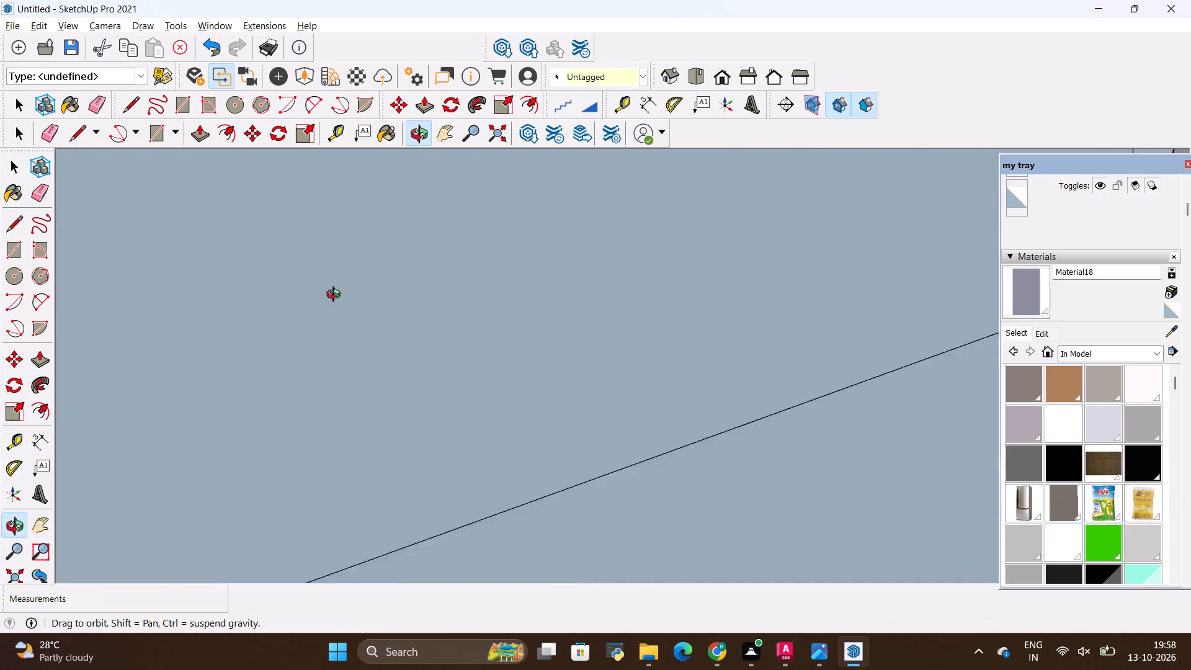
middle_click_drag(336, 296, 483, 333)
scroll(476, 388, "up", 9)
middle_click_drag(602, 411, 405, 220)
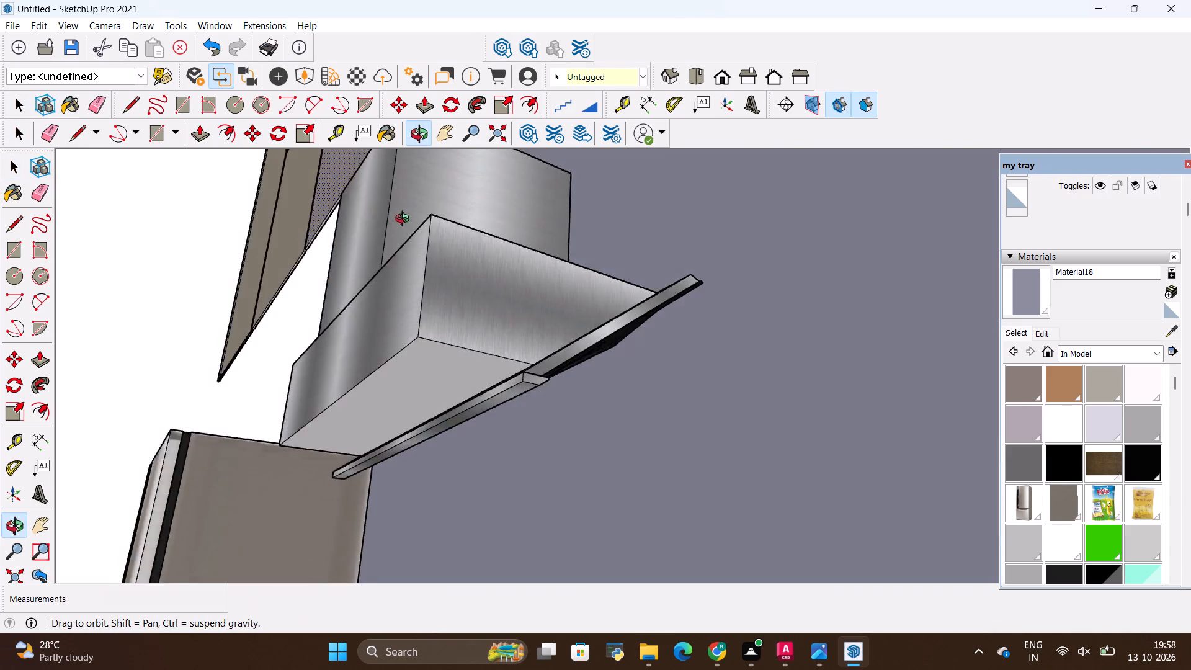
middle_click_drag(405, 220, 651, 339)
scroll(658, 343, "down", 5)
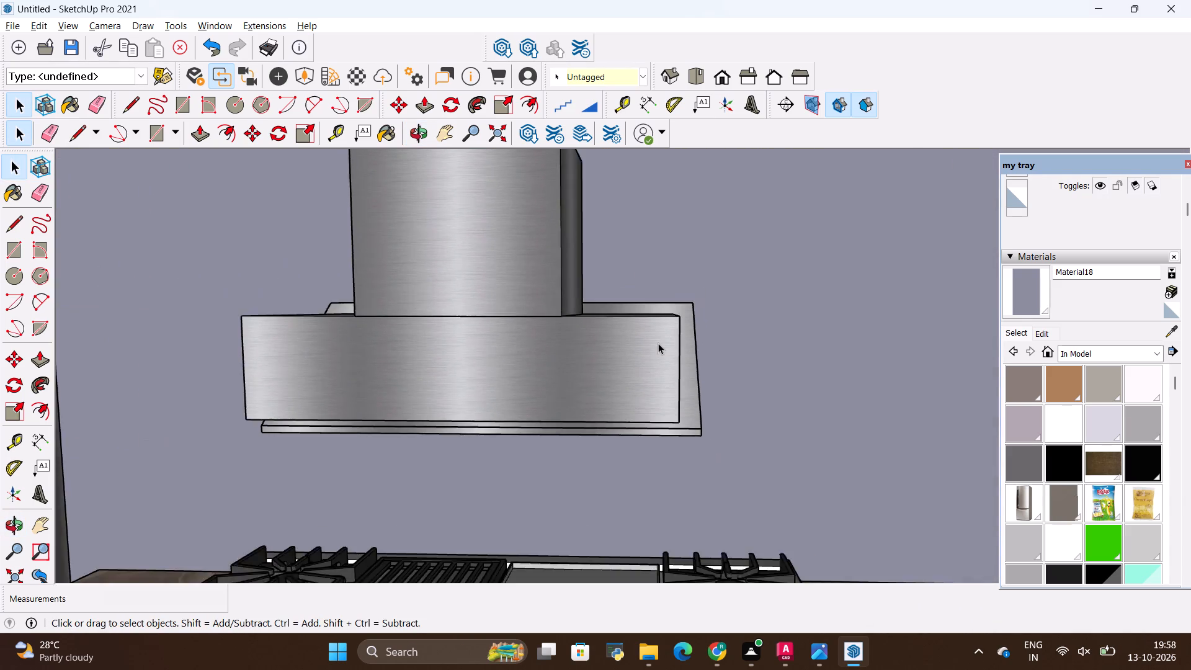
scroll(658, 343, "down", 4)
middle_click_drag(474, 219, 528, 331)
scroll(547, 310, "down", 6)
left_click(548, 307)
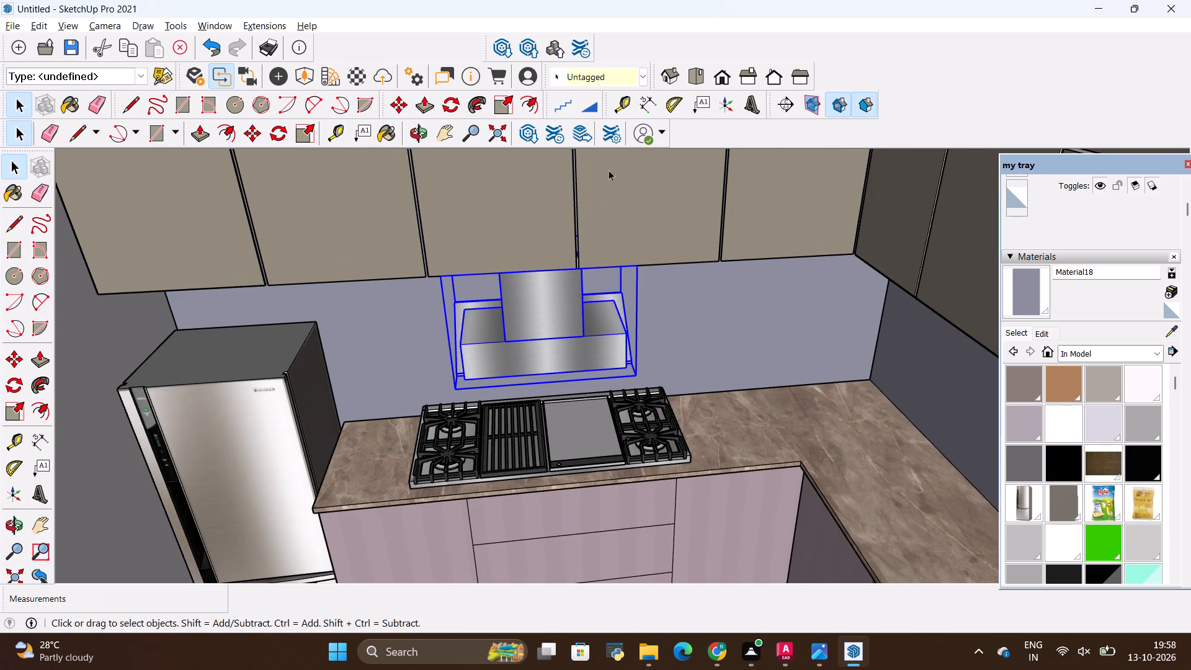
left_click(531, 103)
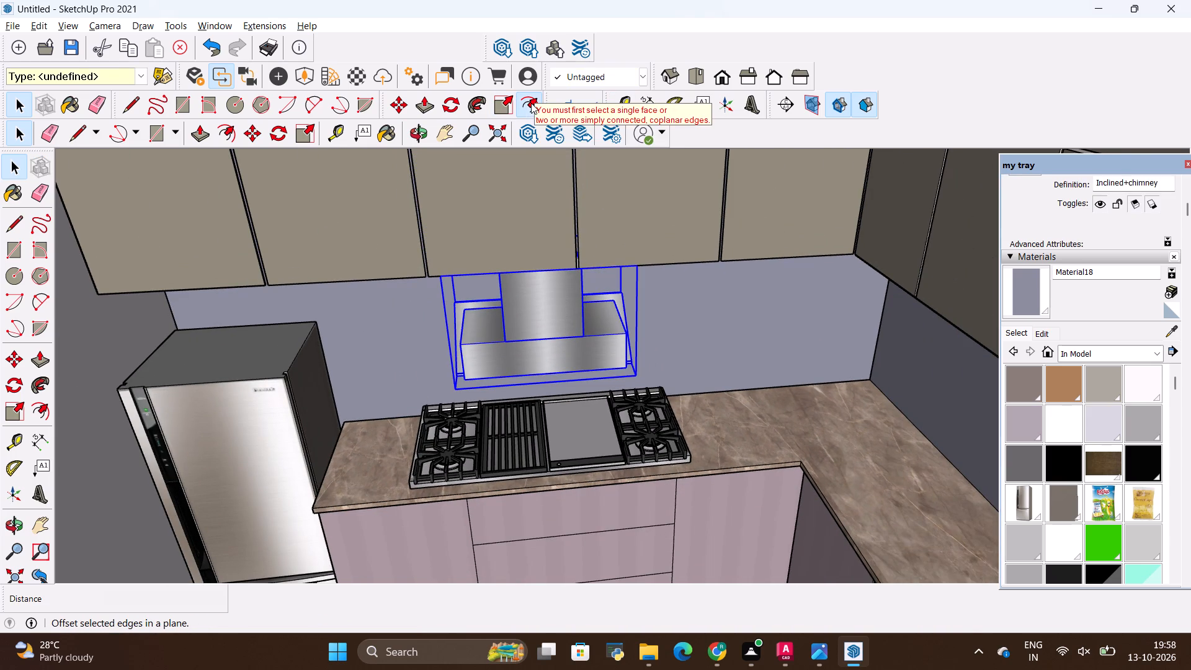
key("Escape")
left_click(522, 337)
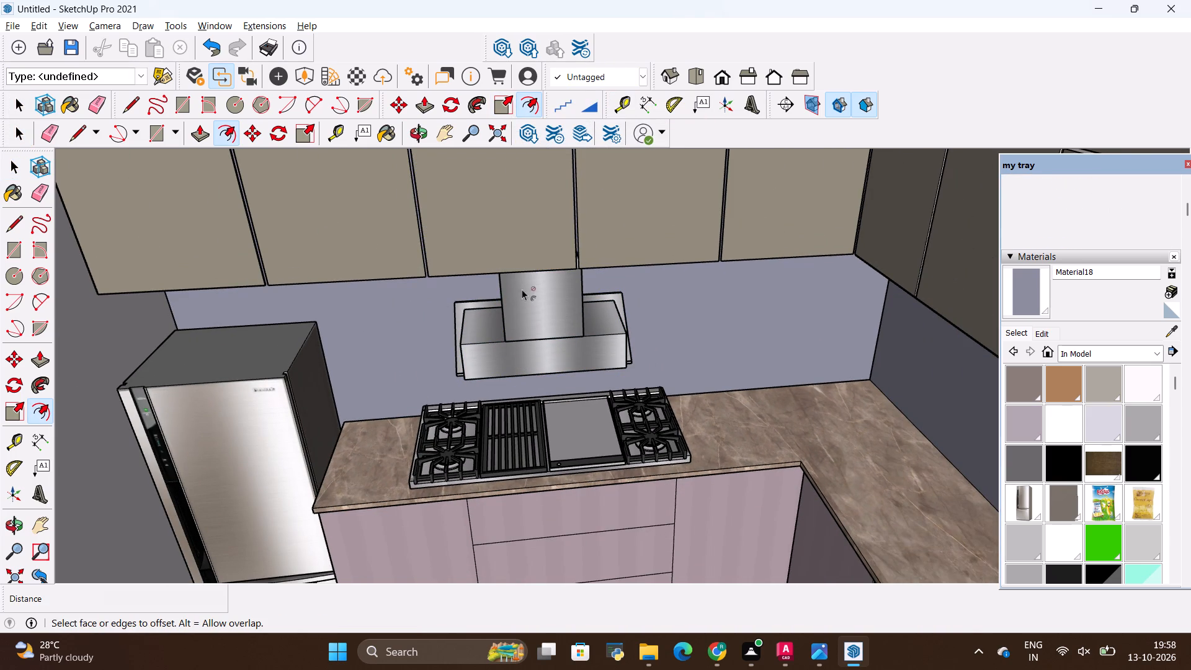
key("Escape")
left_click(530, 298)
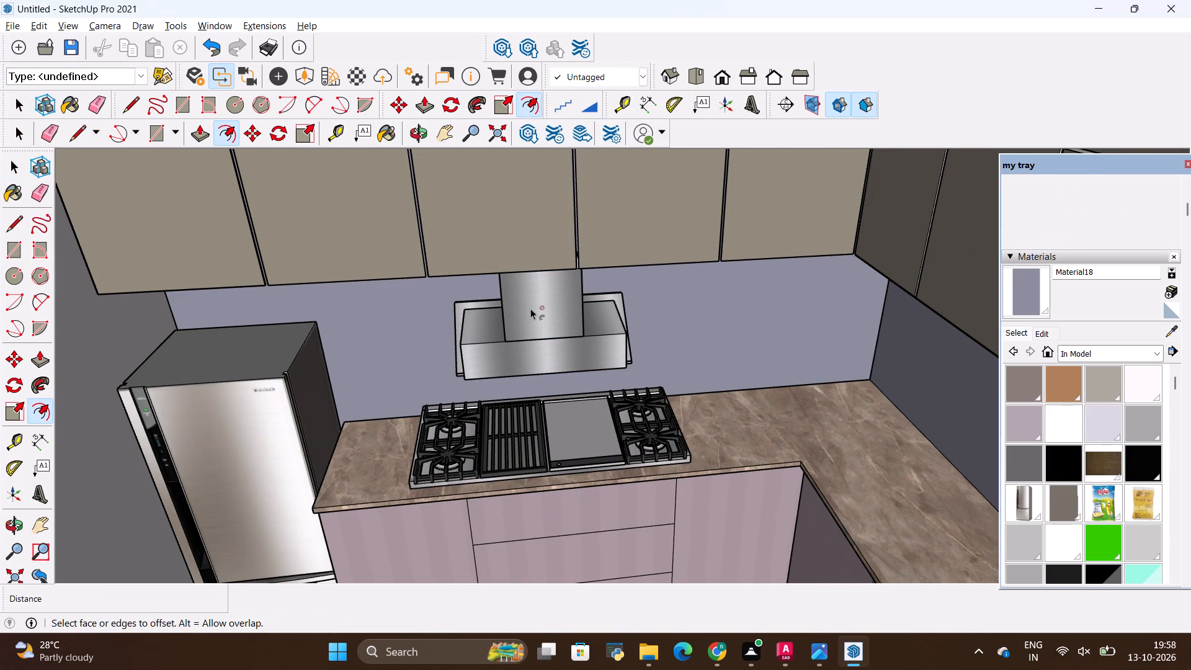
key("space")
Rotate the chimney hood 180 degrees horizontally about a point on the countertop beside the cooktop.
left_click(529, 311)
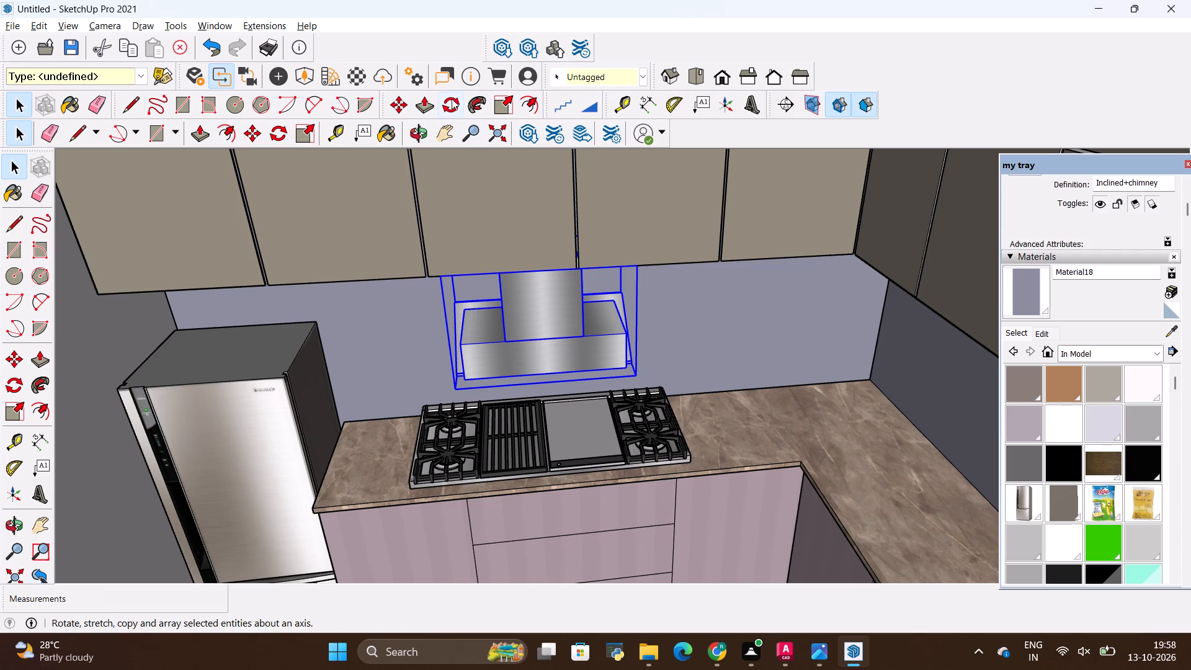
left_click(449, 100)
left_click(737, 417)
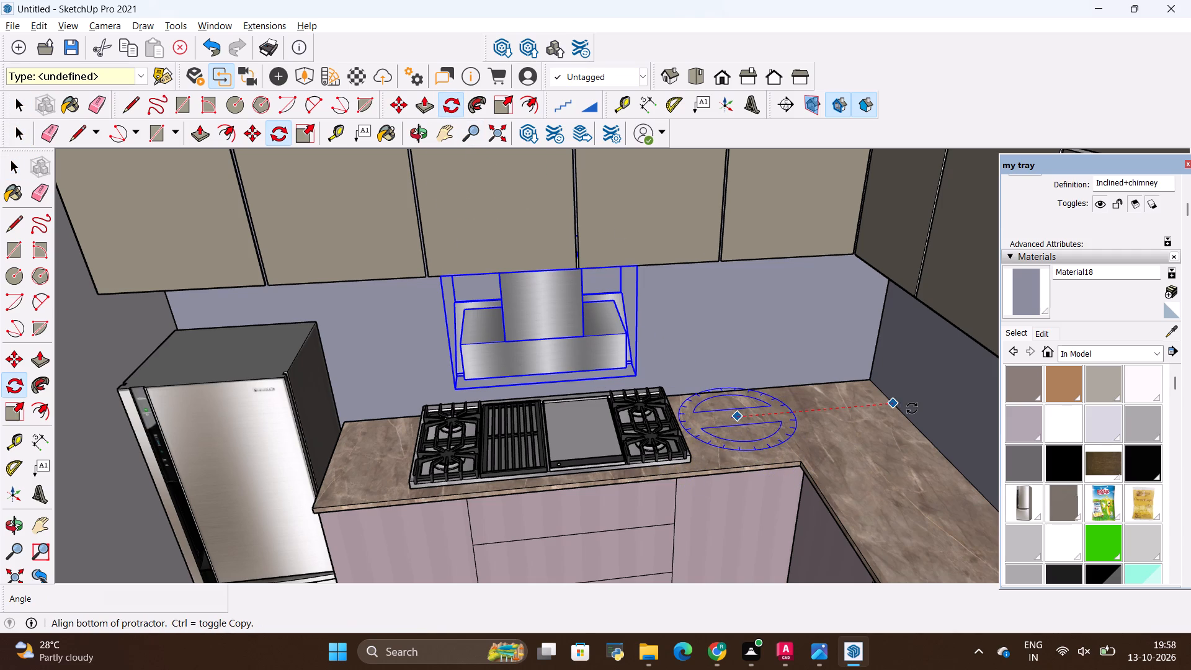
left_click(910, 408)
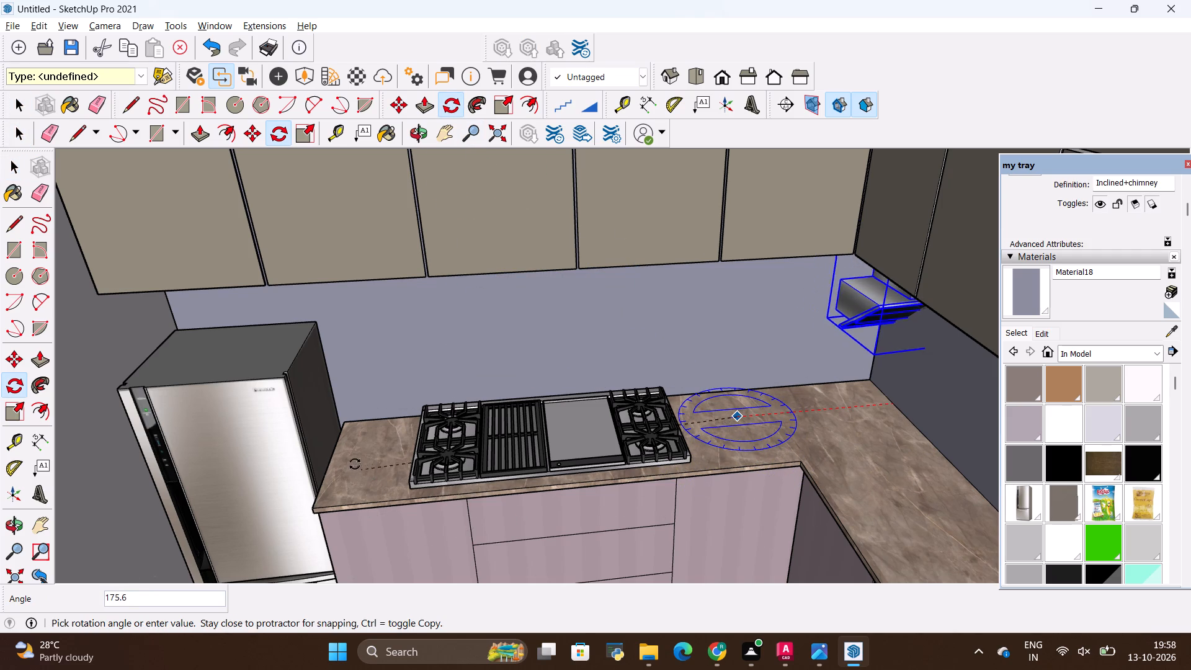
left_click(358, 451)
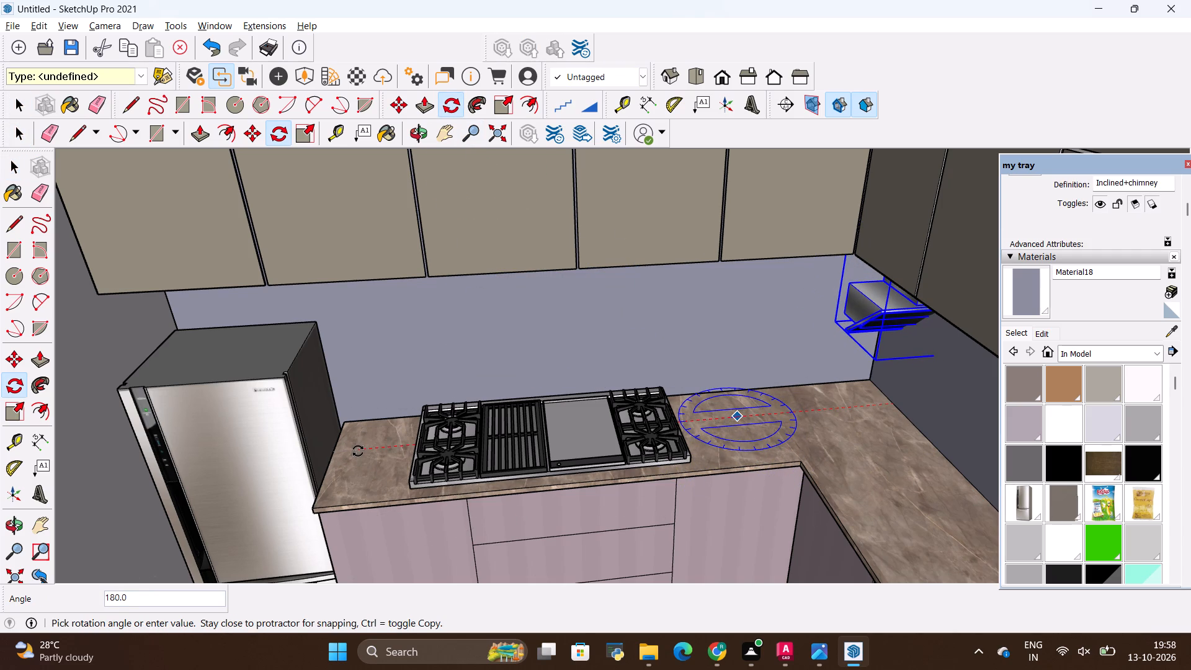
key("space")
left_click(359, 454)
Move the rotated chimney hood back over the cooktop and up to the underside of the upper cabinets, and deselect it.
left_click(852, 314)
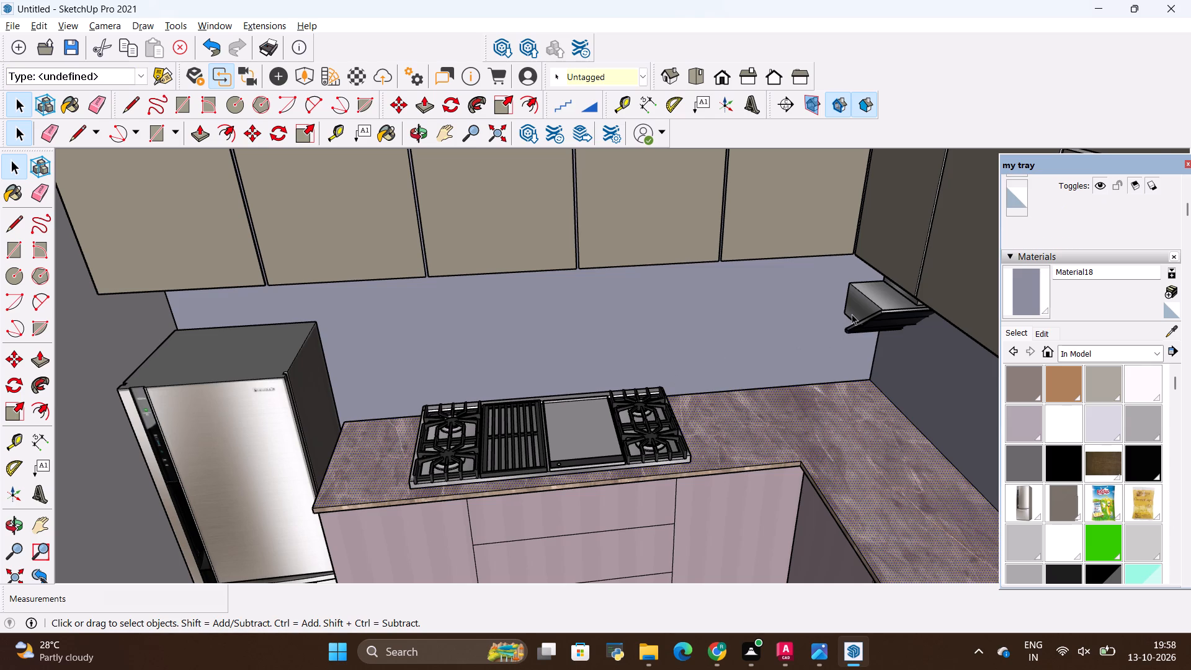
key("m")
left_click(895, 312)
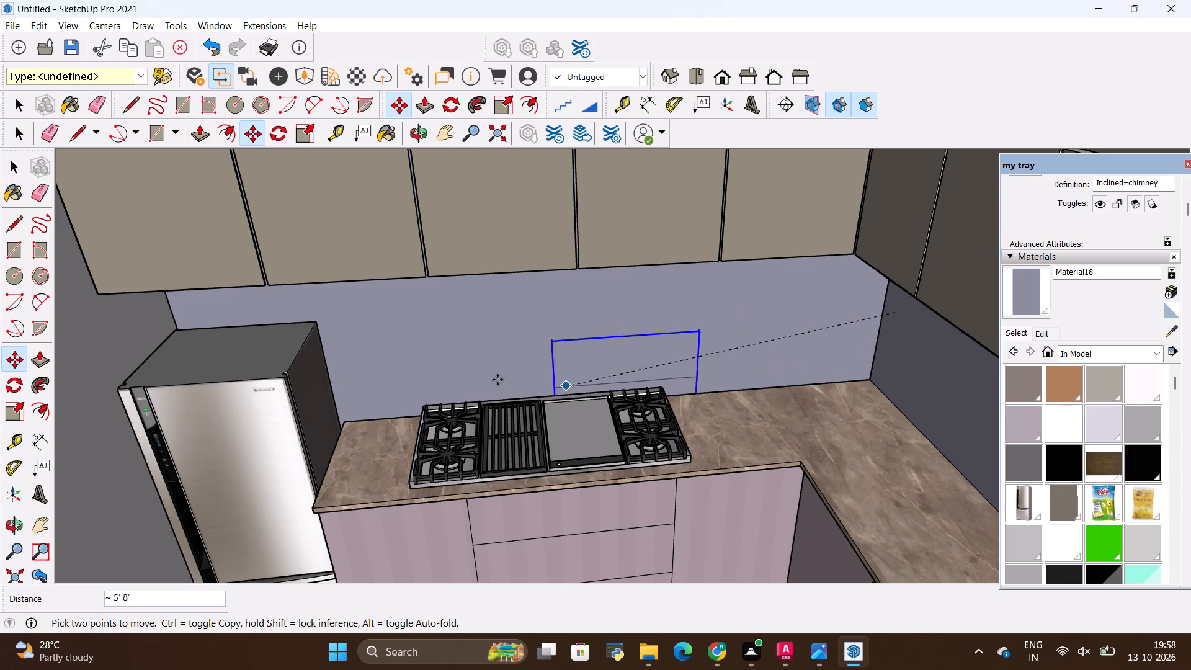
left_click(424, 464)
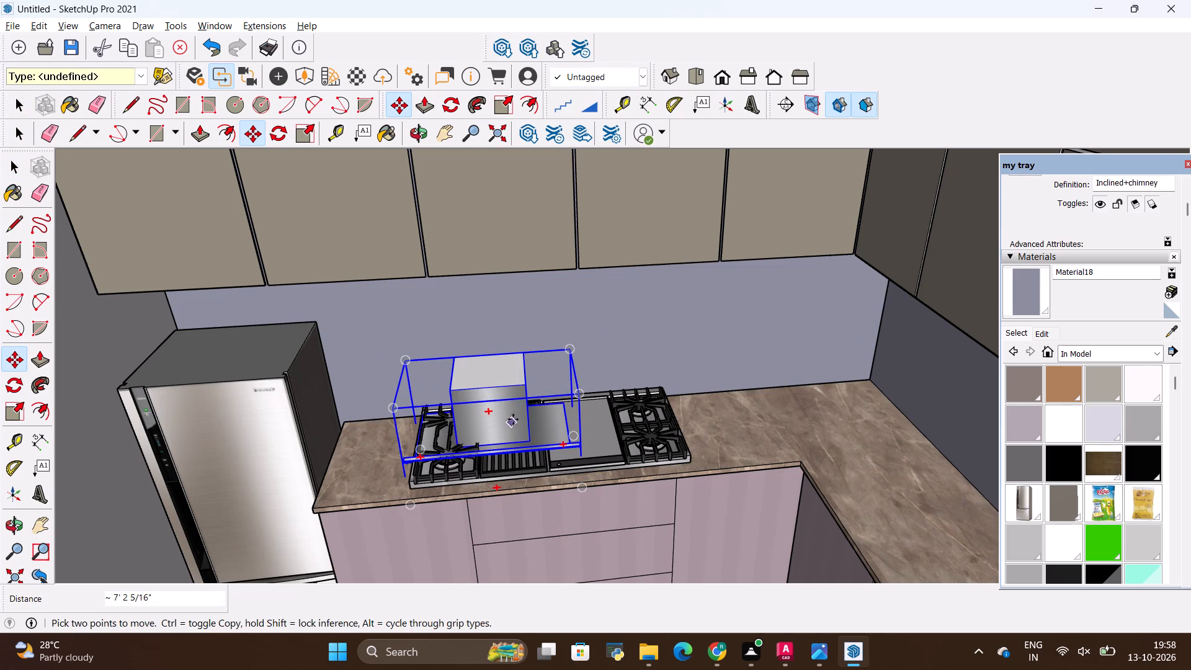
left_click(529, 388)
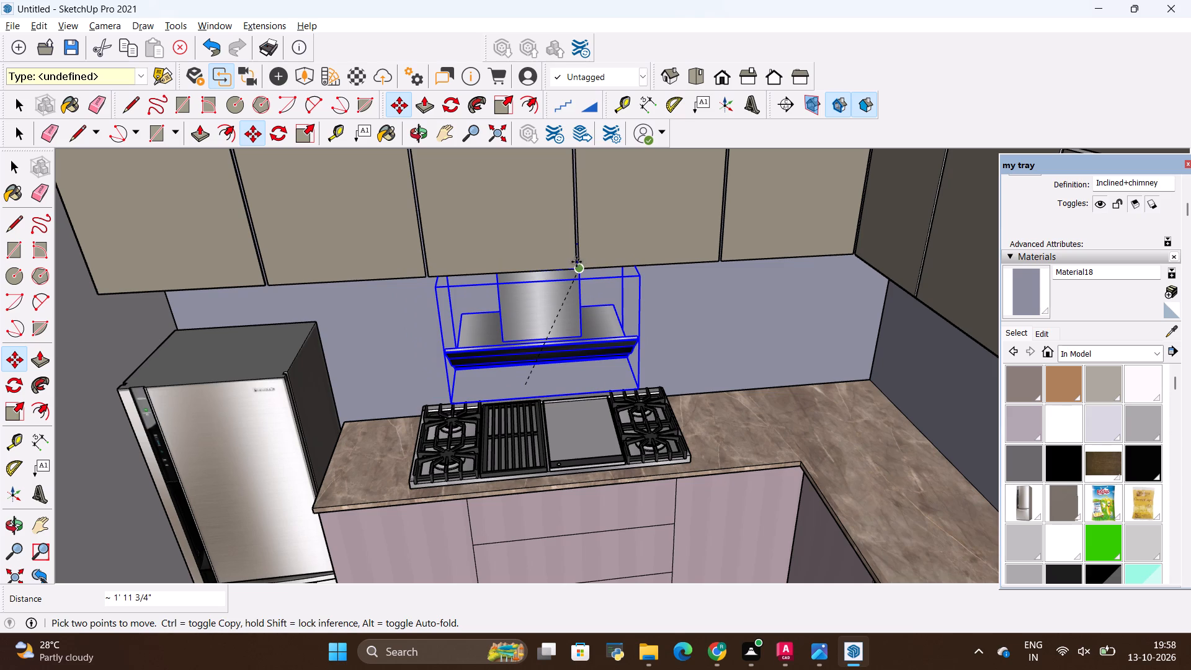
left_click(570, 264)
scroll(581, 356, "down", 4)
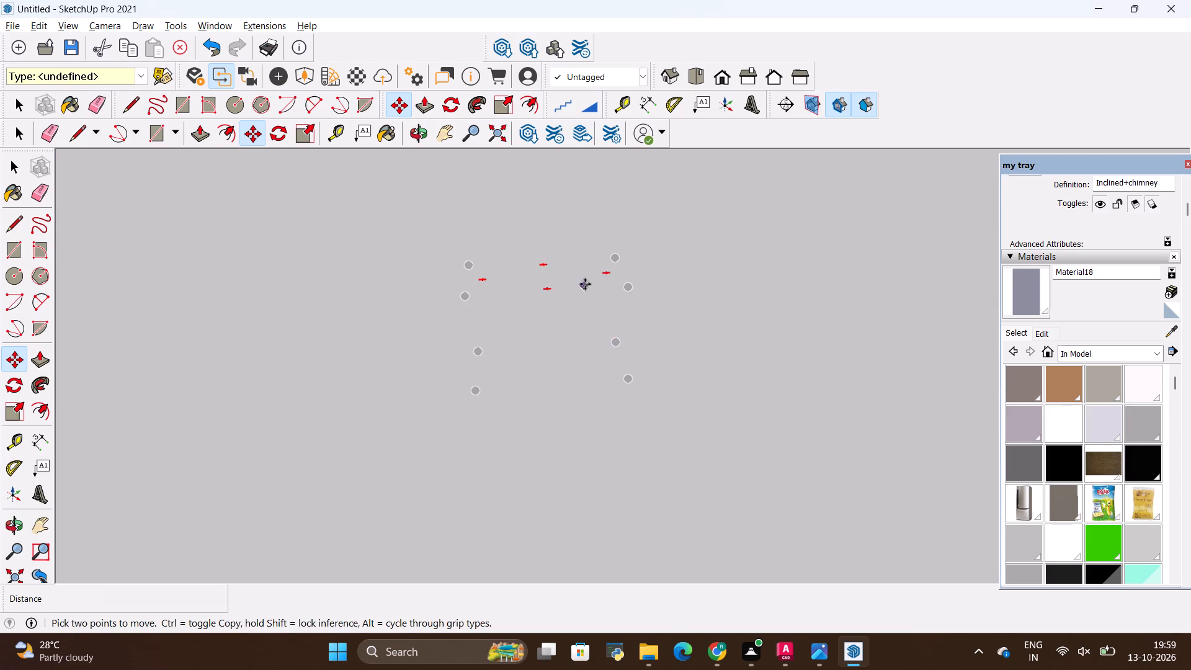
middle_click_drag(585, 284, 602, 509)
scroll(602, 504, "down", 20)
scroll(602, 504, "down", 2)
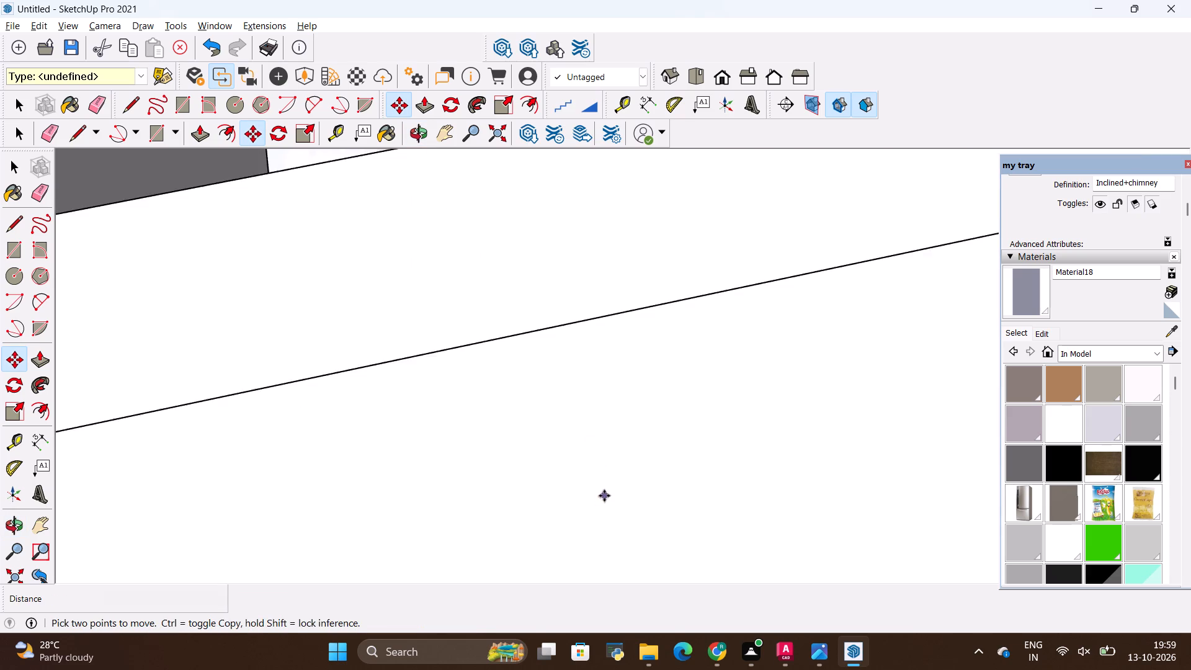
scroll(604, 496, "down", 20)
scroll(604, 496, "down", 17)
middle_click_drag(607, 491, 606, 491)
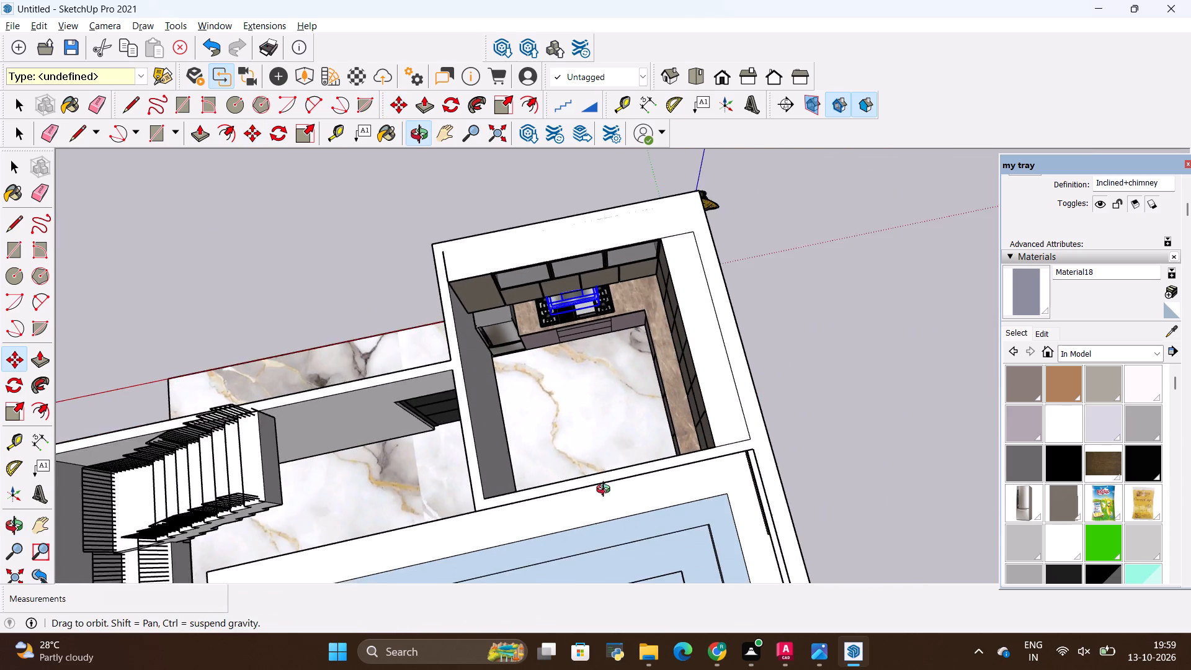
middle_click_drag(606, 491, 561, 346)
scroll(561, 317, "up", 15)
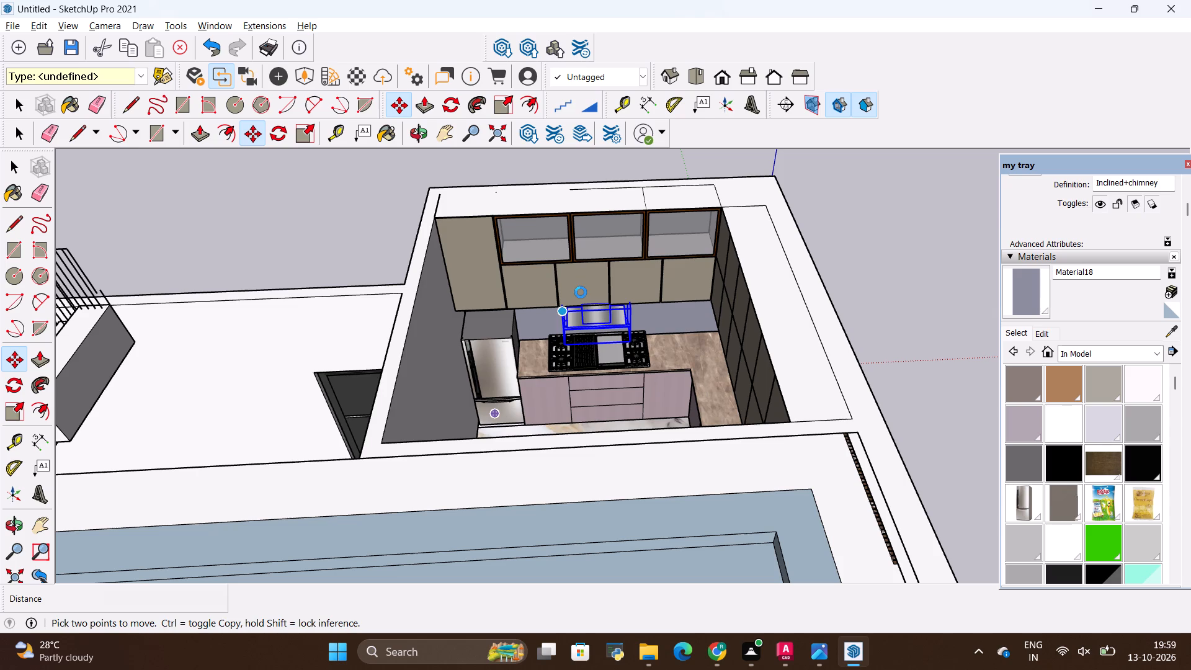
scroll(581, 292, "up", 3)
scroll(463, 416, "down", 4)
key("space")
left_click(352, 215)
Examine the kitchen from above and from several angles, checking the hood, cooktop, cabinets, countertop and refrigerator.
scroll(650, 454, "down", 8)
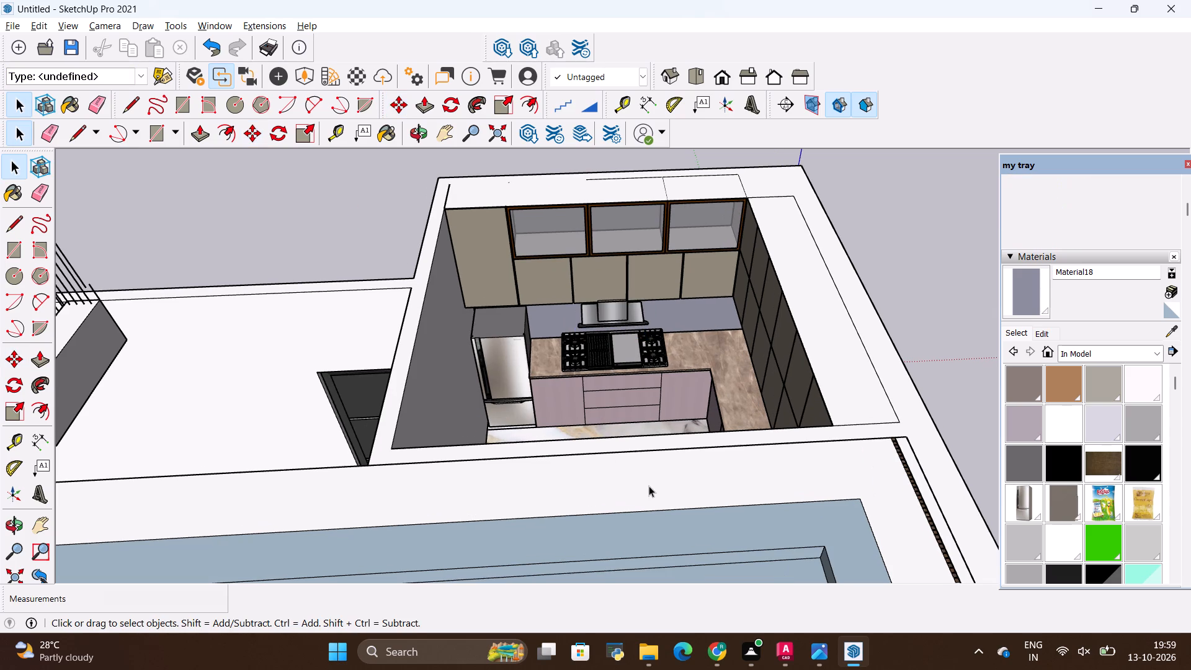
scroll(604, 528, "down", 4)
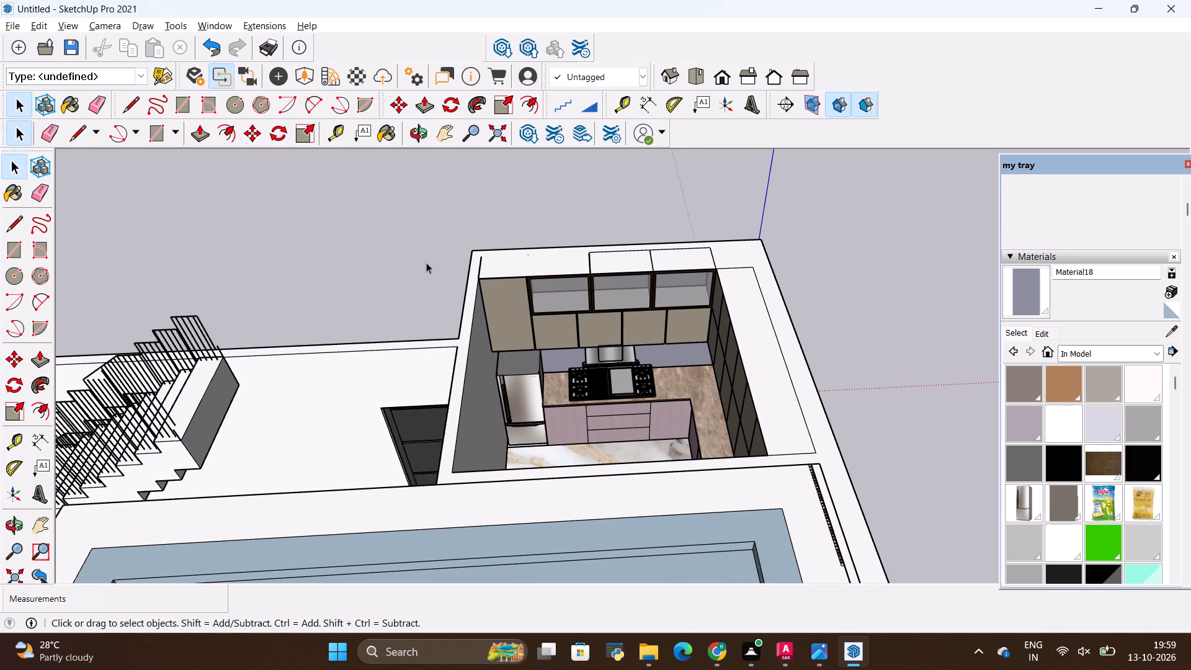
left_click(426, 262)
scroll(452, 307, "down", 4)
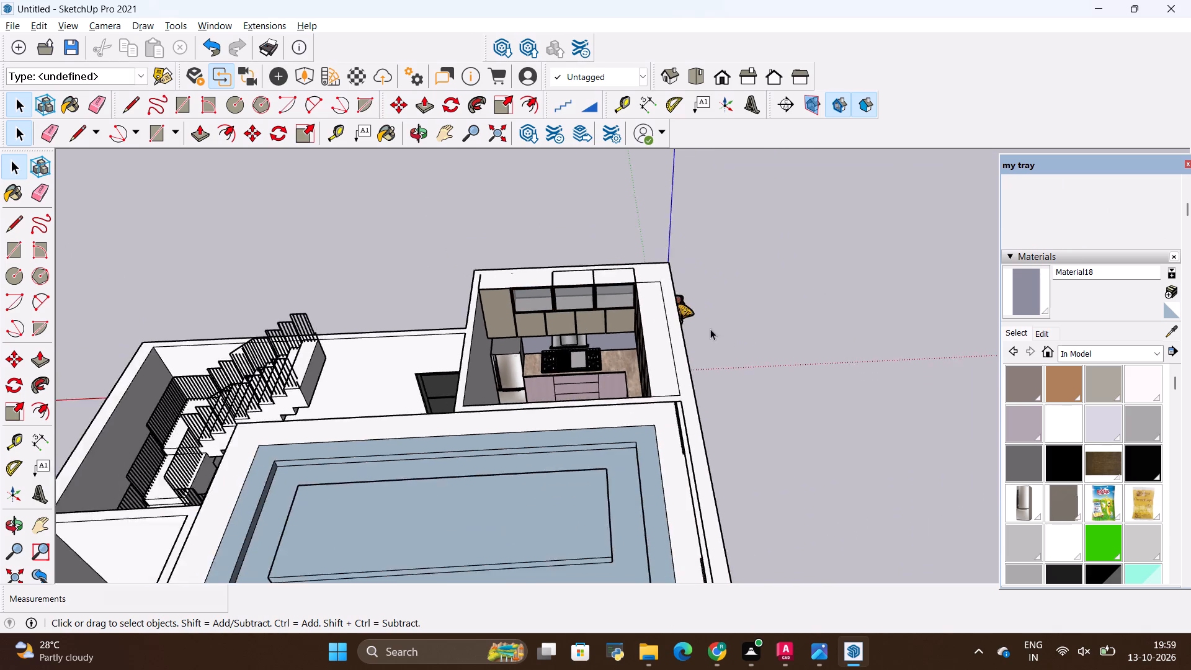
scroll(713, 328, "up", 8)
middle_click_drag(534, 341, 630, 260)
scroll(599, 339, "down", 5)
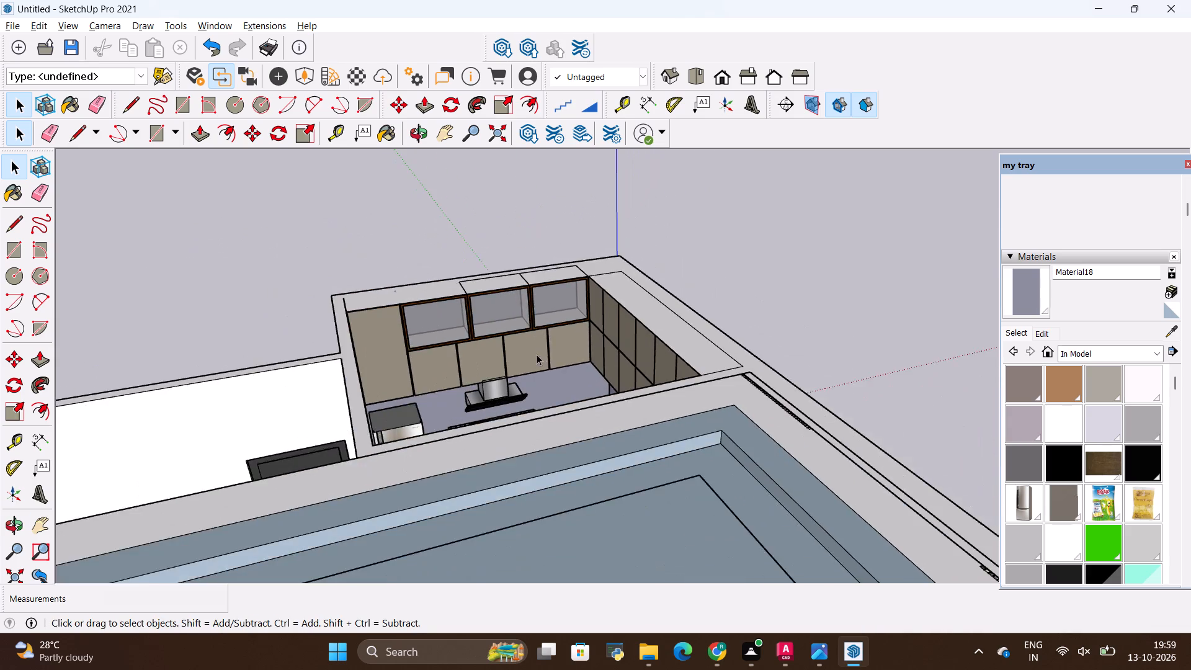
scroll(537, 354, "up", 2)
middle_click_drag(537, 355, 569, 405)
scroll(731, 415, "up", 1)
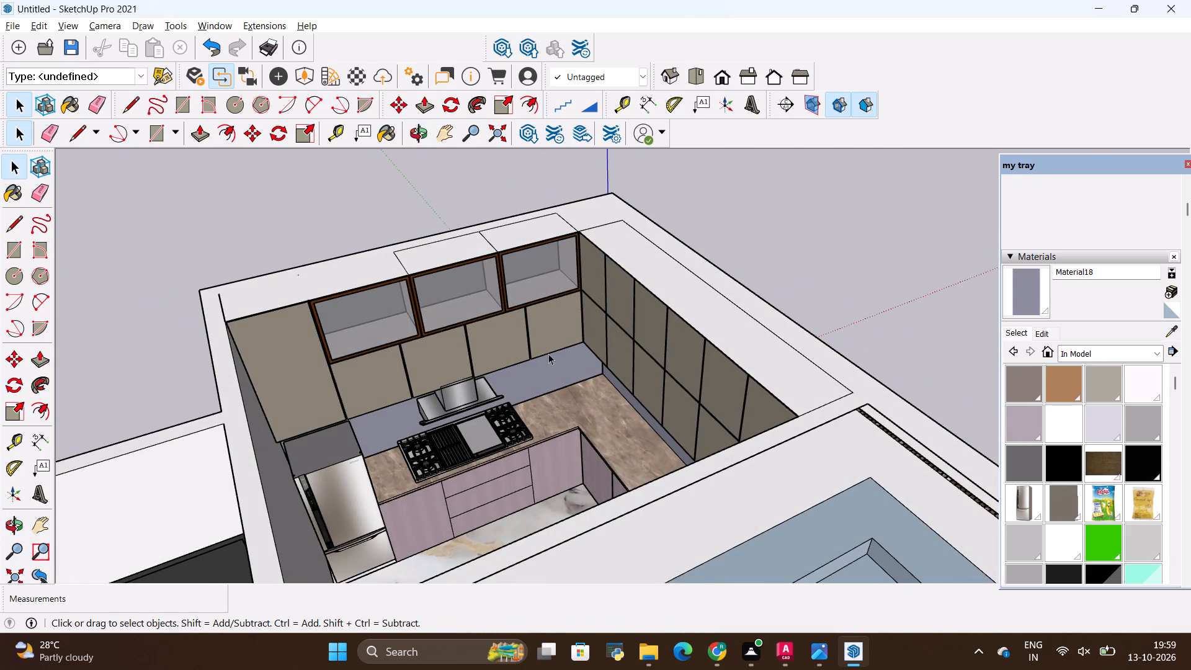
scroll(542, 419, "up", 3)
middle_click_drag(541, 432, 627, 457)
scroll(629, 325, "down", 5)
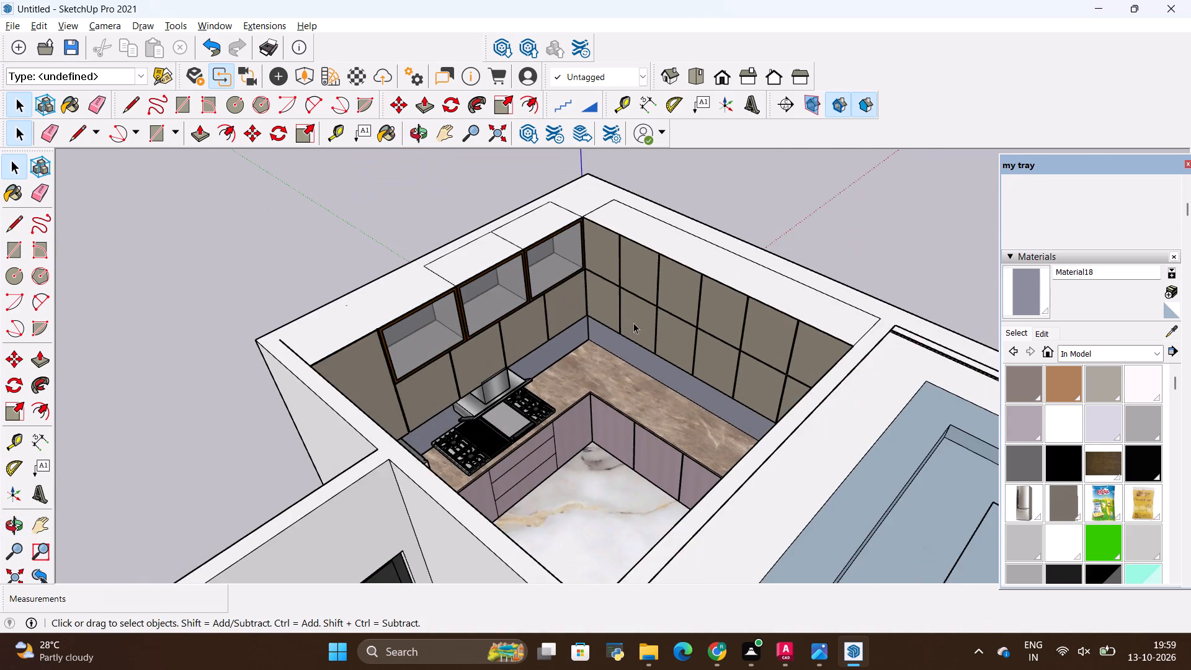
middle_click_drag(584, 390, 386, 427)
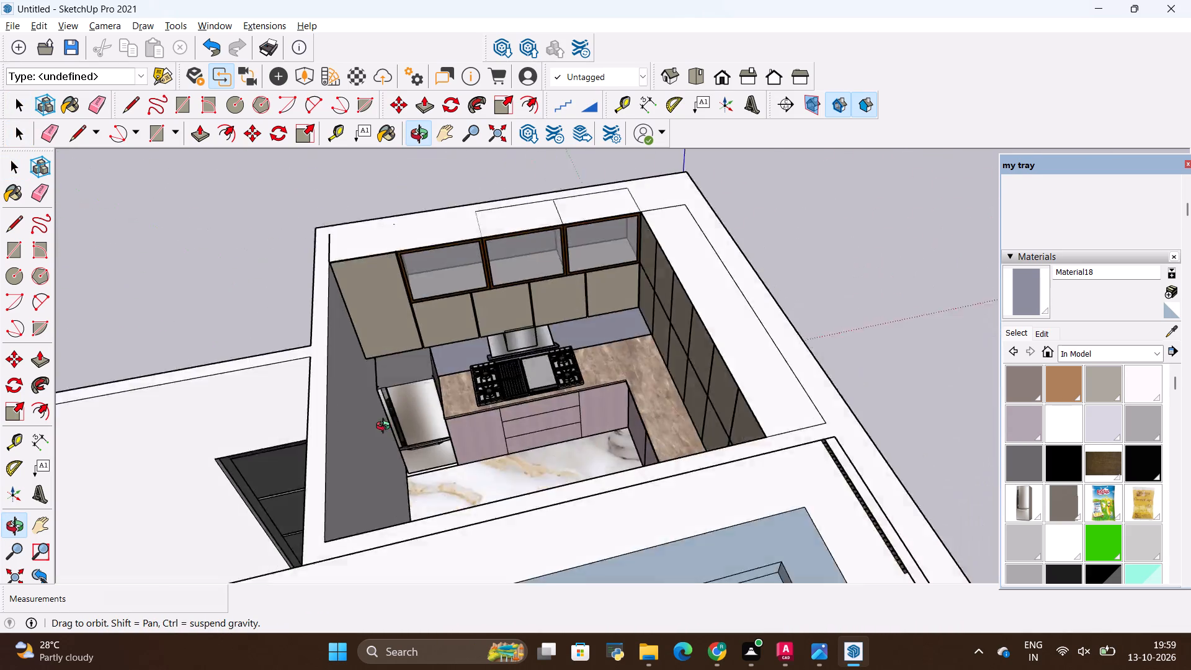
middle_click_drag(386, 427, 628, 394)
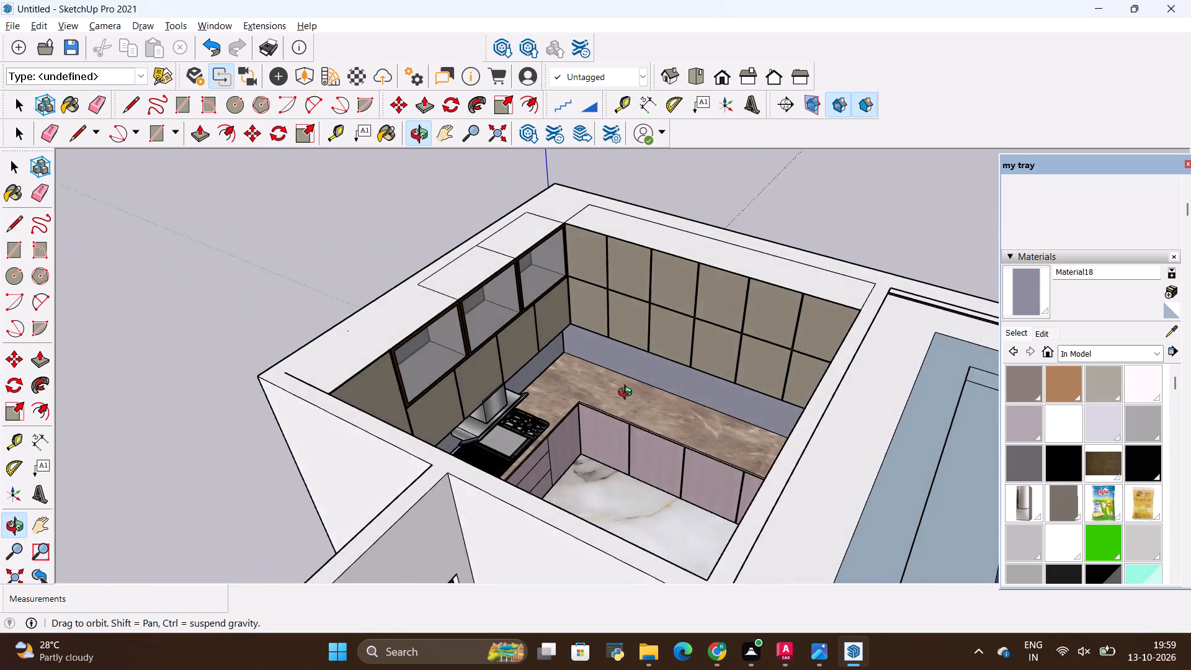
middle_click_drag(628, 394, 573, 445)
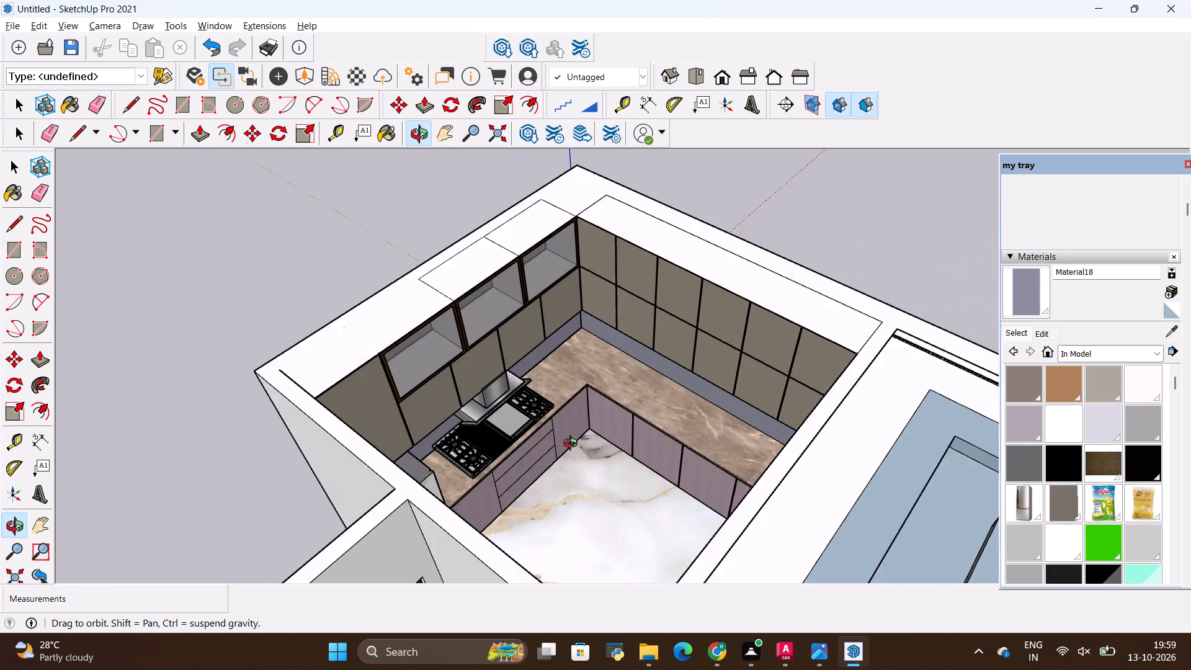
middle_click_drag(573, 445, 533, 440)
middle_click_drag(586, 455, 451, 429)
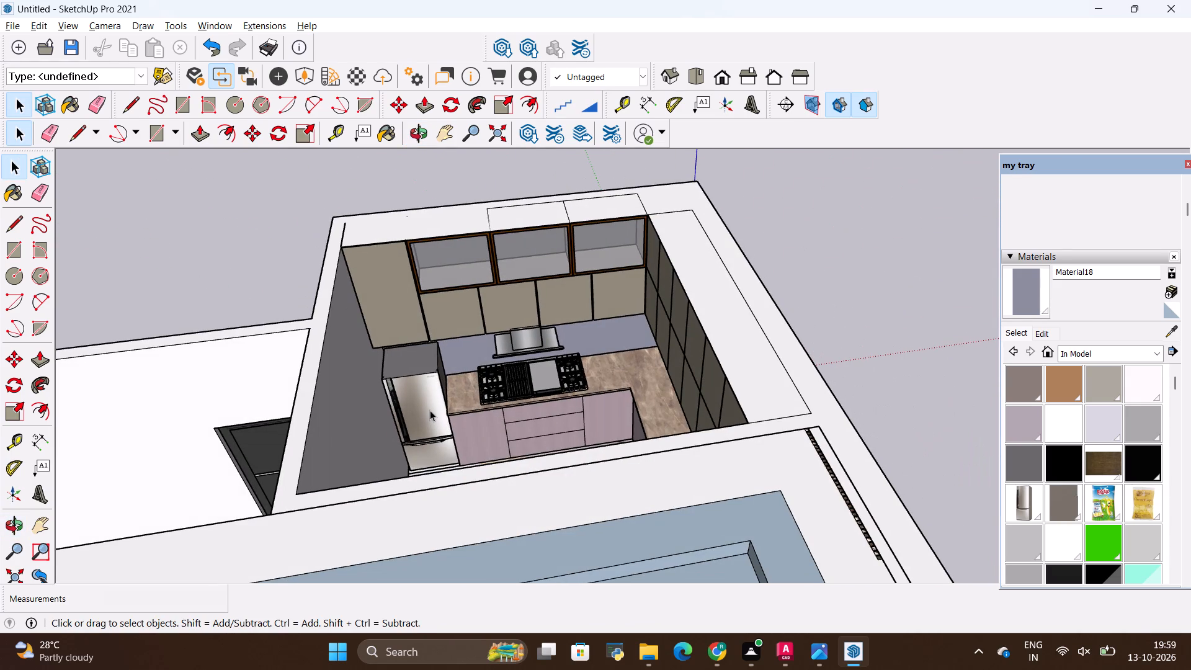
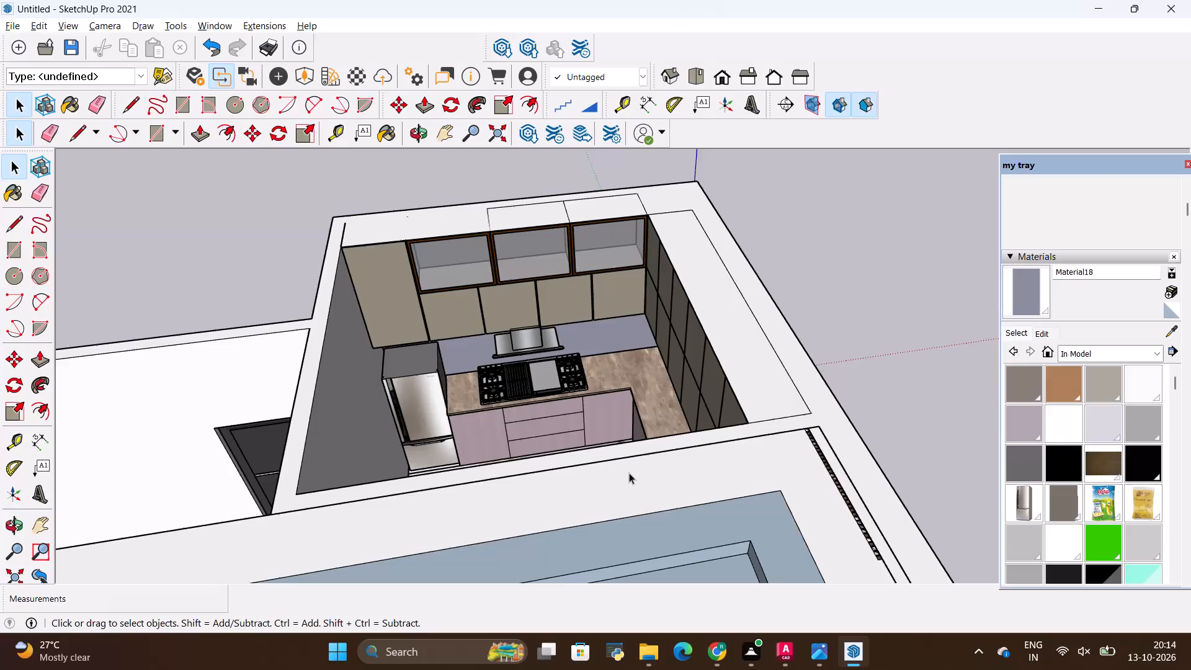
Examine the whole house model from above and outside, including the kitchen, ceilings and staircase.
key("space")
key("space")
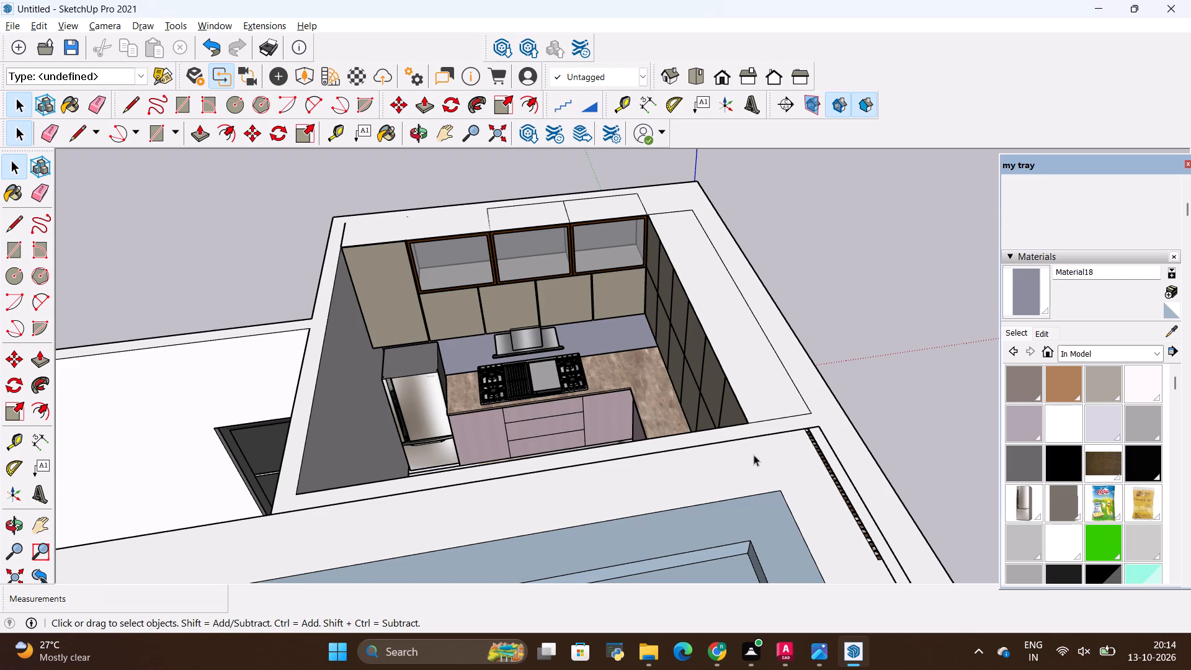
scroll(1190, 666, "down", 3)
scroll(392, 473, "down", 5)
scroll(510, 282, "down", 12)
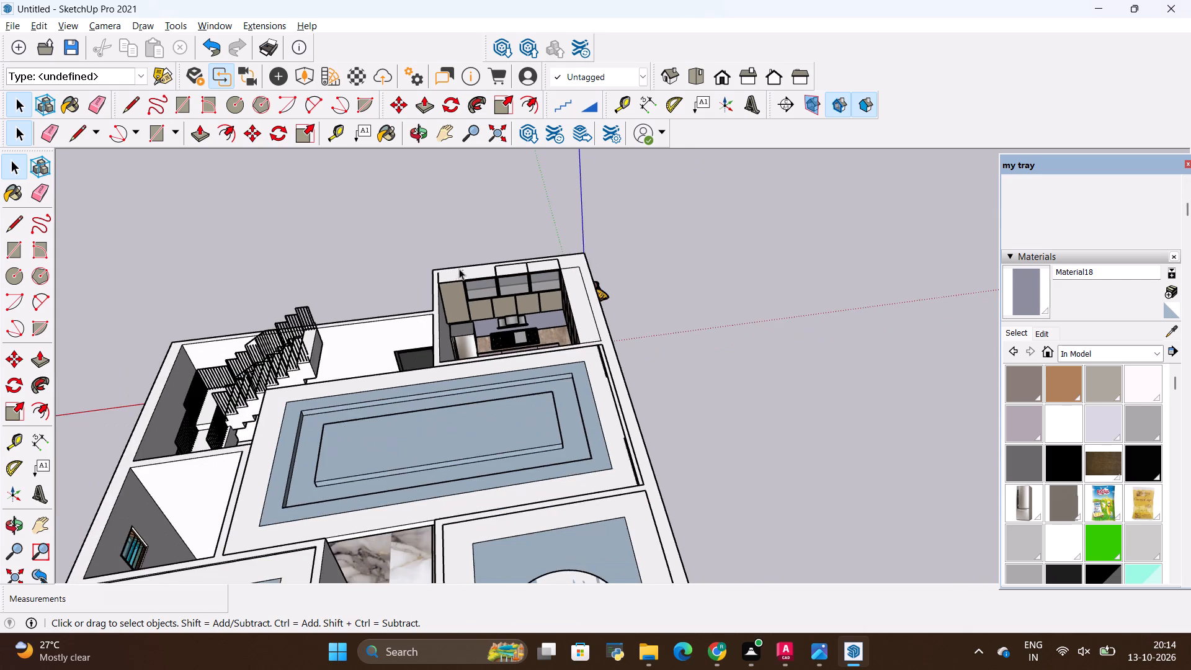
scroll(457, 272, "up", 8)
middle_click_drag(494, 300, 788, 263)
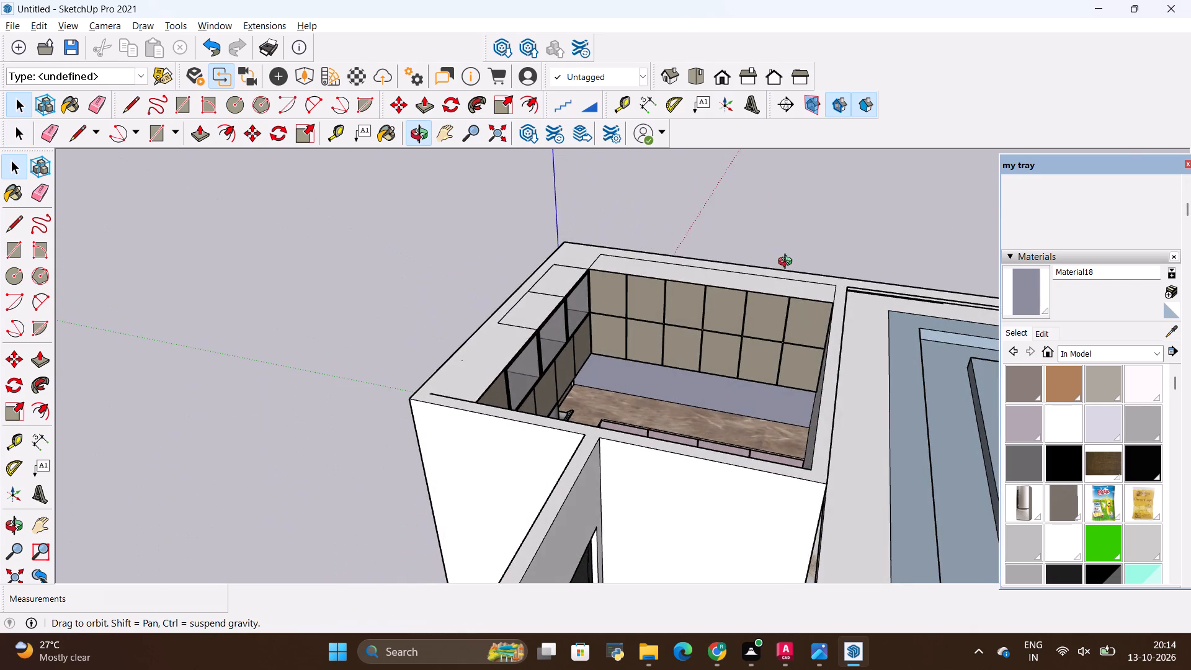
middle_click_drag(788, 263, 370, 307)
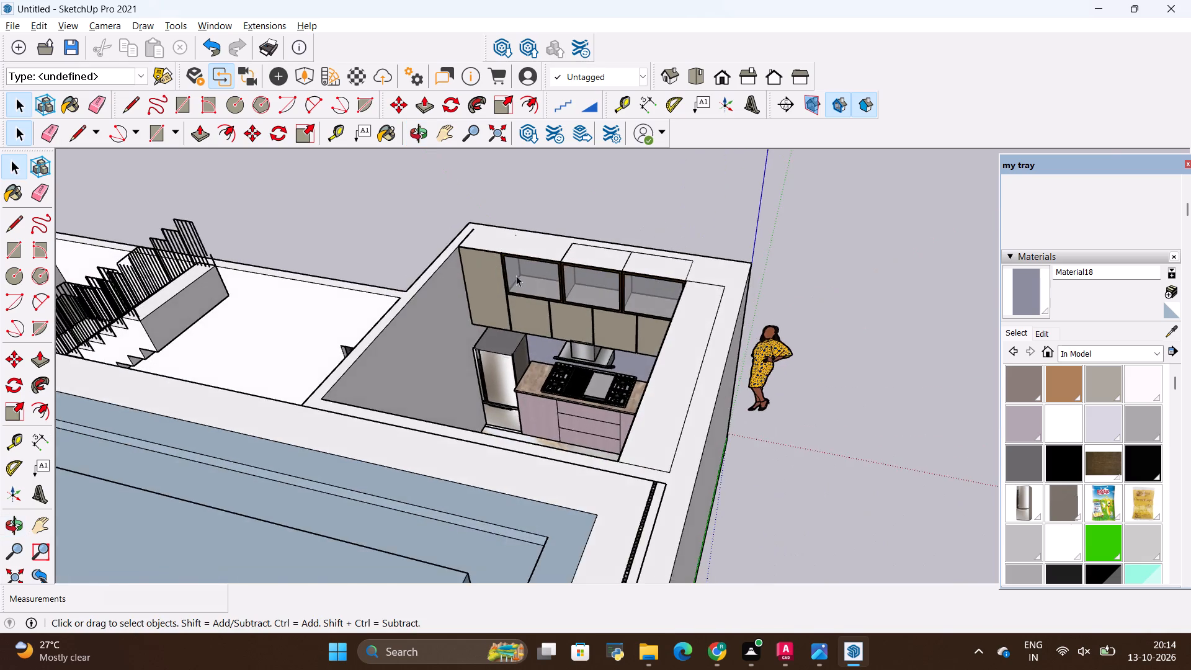
scroll(516, 275, "down", 5)
middle_click_drag(743, 263, 234, 315)
middle_click_drag(626, 323, 192, 316)
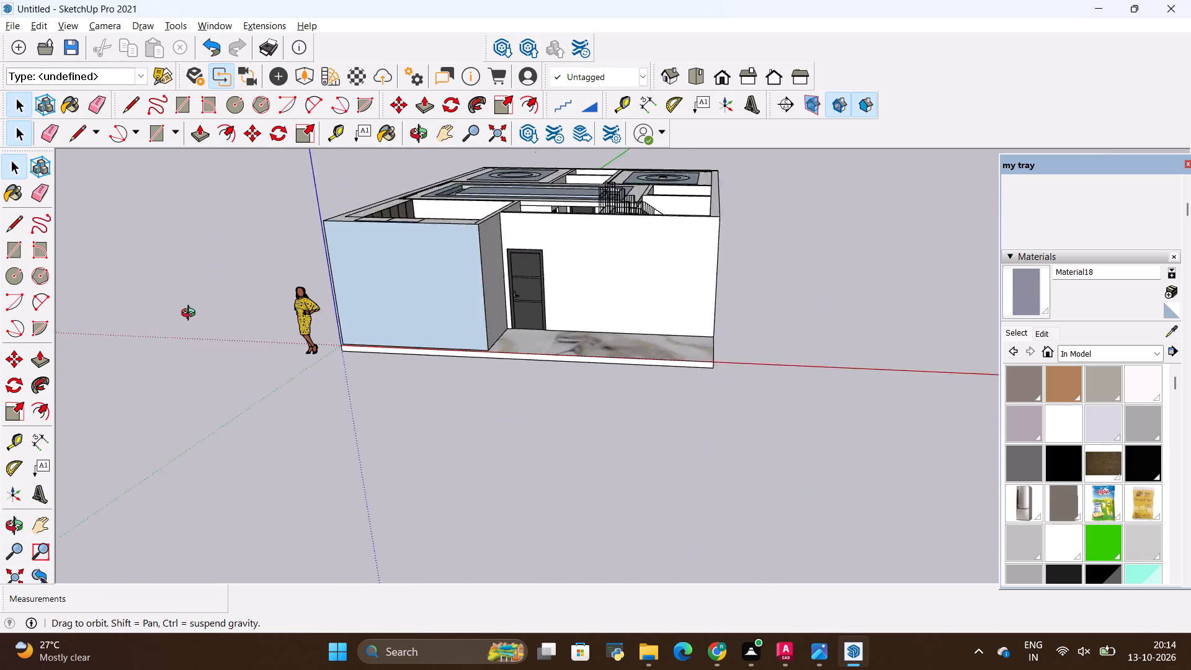
middle_click_drag(711, 255, 542, 372)
scroll(551, 241, "down", 4)
middle_click_drag(667, 249, 391, 292)
middle_click_drag(704, 230, 703, 239)
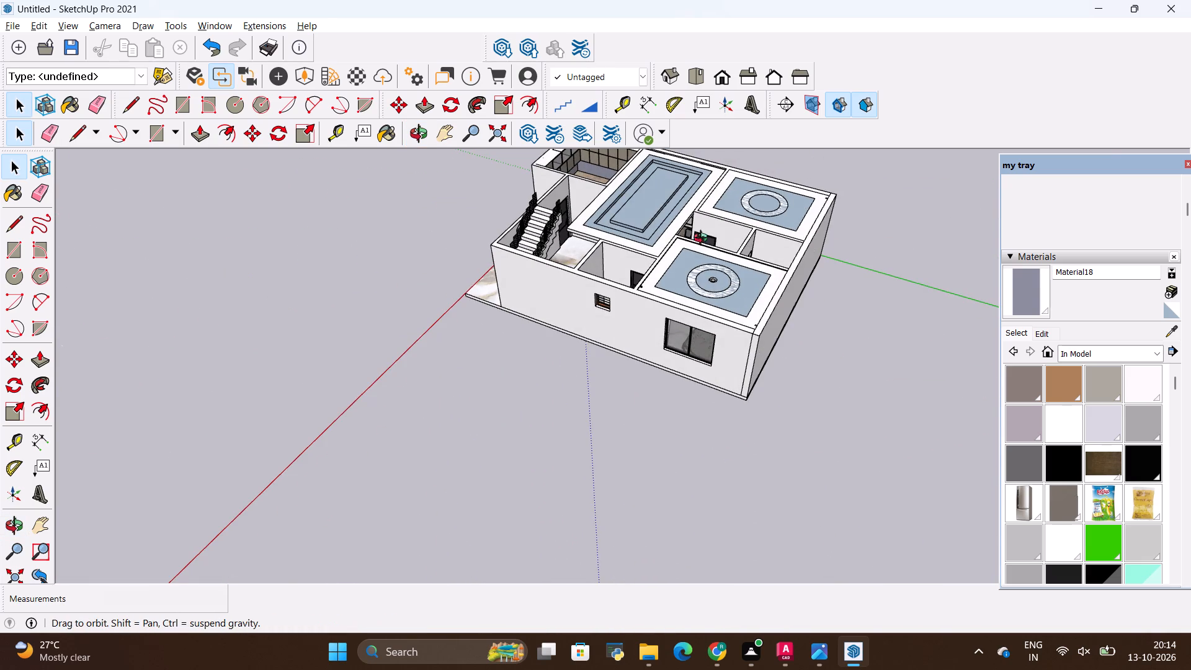
middle_click_drag(703, 239, 631, 379)
scroll(646, 360, "down", 11)
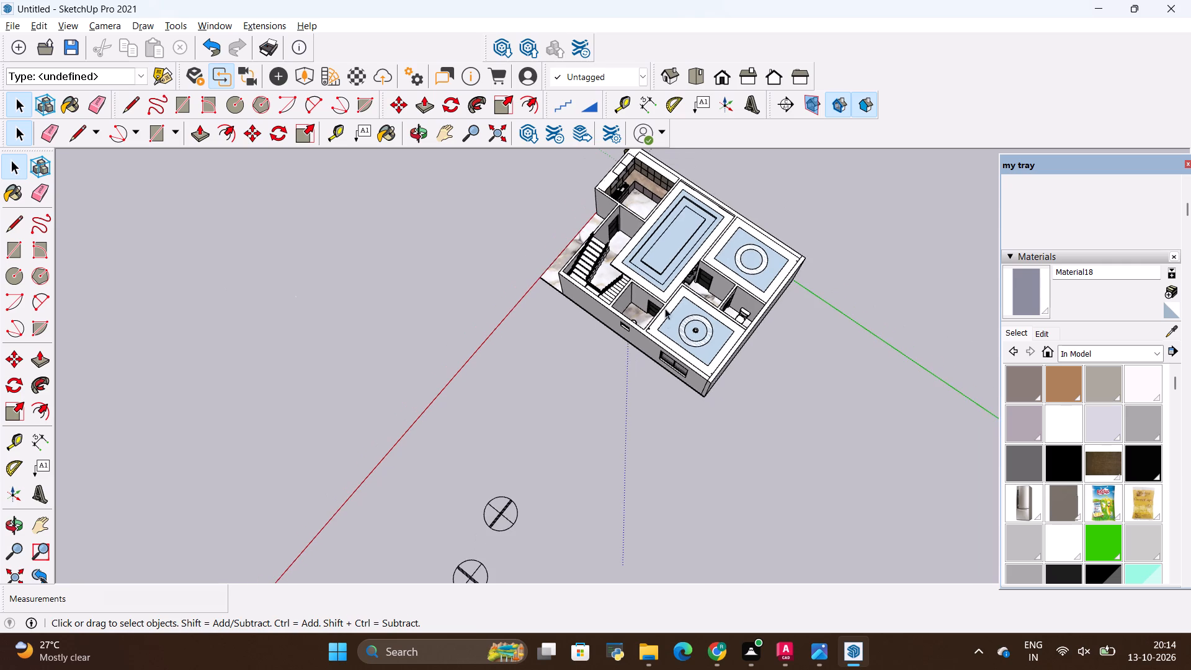
scroll(643, 218, "up", 2)
scroll(640, 212, "down", 11)
scroll(638, 179, "up", 2)
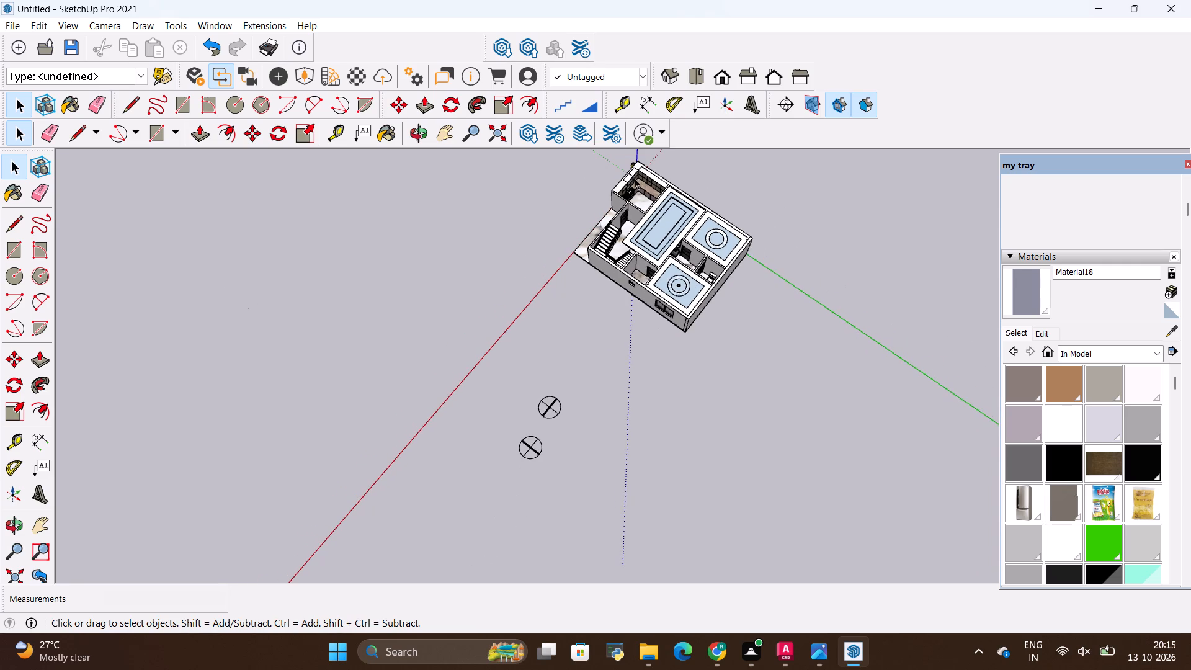
scroll(635, 178, "up", 2)
scroll(633, 158, "up", 20)
scroll(633, 158, "up", 8)
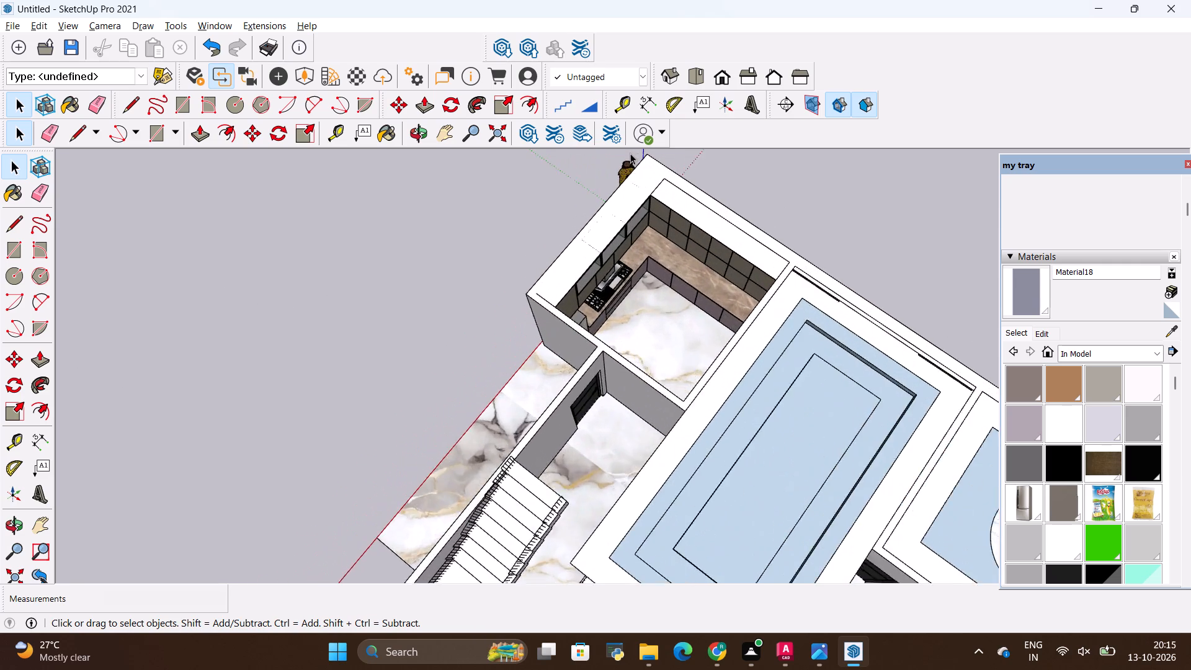
scroll(630, 153, "up", 7)
Examine the kitchen's framed glass upper cabinets, chimney hood, cooktop and countertop from several angles and close up.
middle_click_drag(636, 266, 514, 167)
scroll(591, 244, "up", 2)
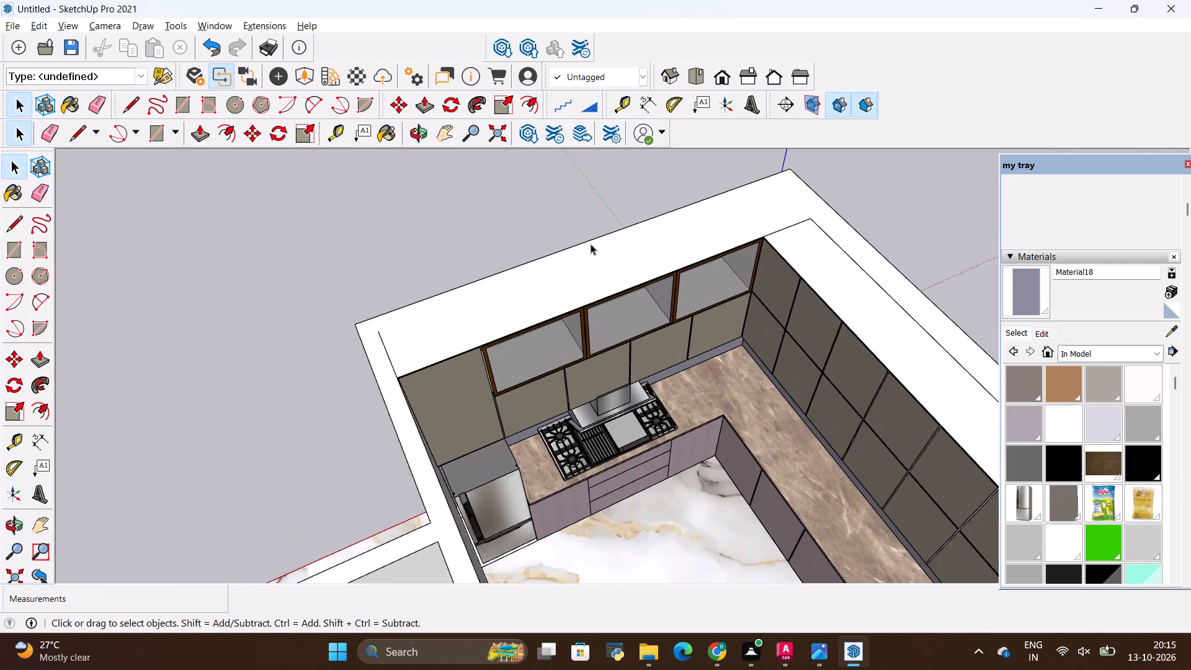
scroll(591, 244, "up", 4)
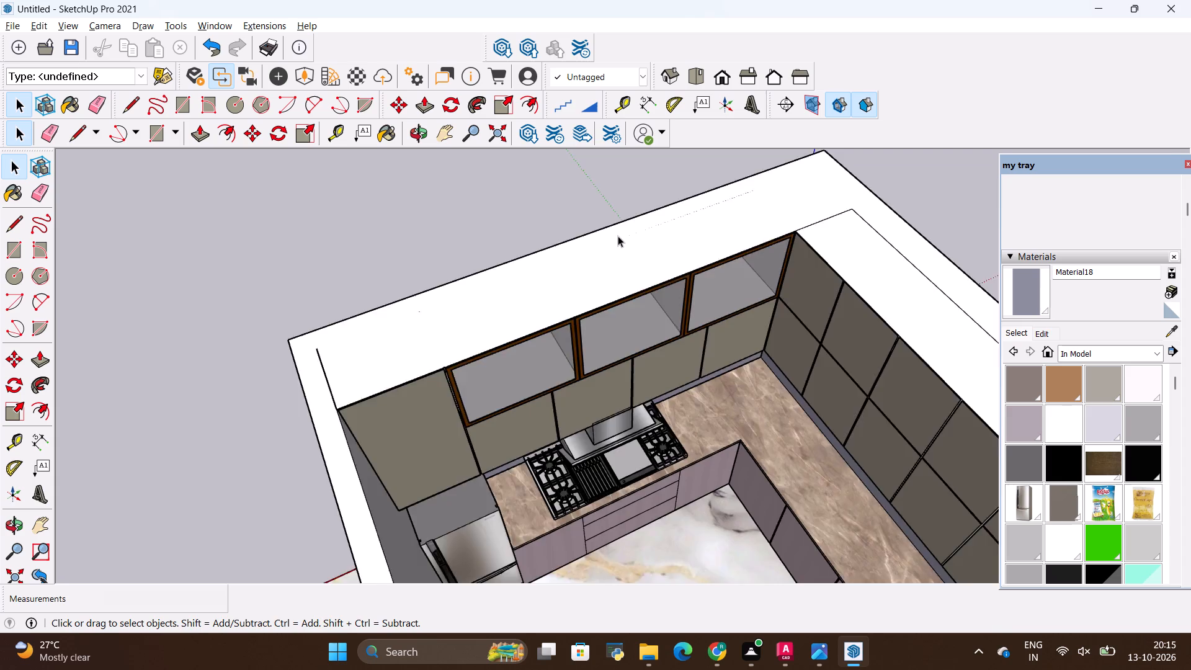
scroll(618, 236, "down", 5)
middle_click_drag(835, 389, 935, 360)
middle_click_drag(613, 362, 729, 315)
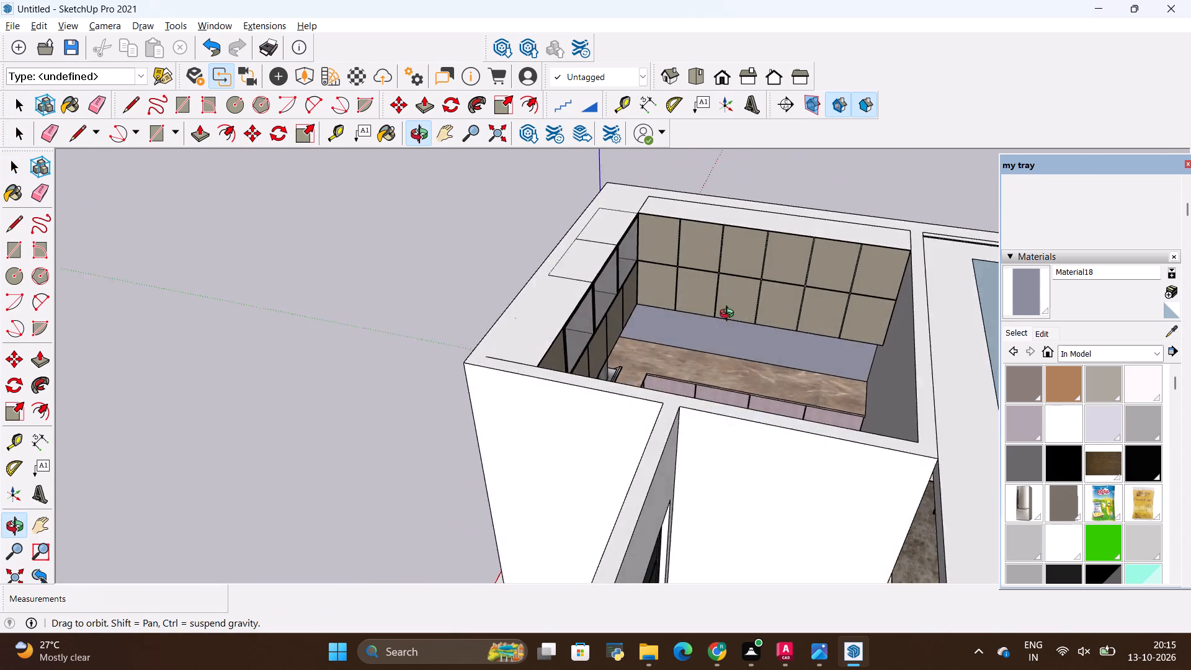
middle_click_drag(729, 315, 528, 284)
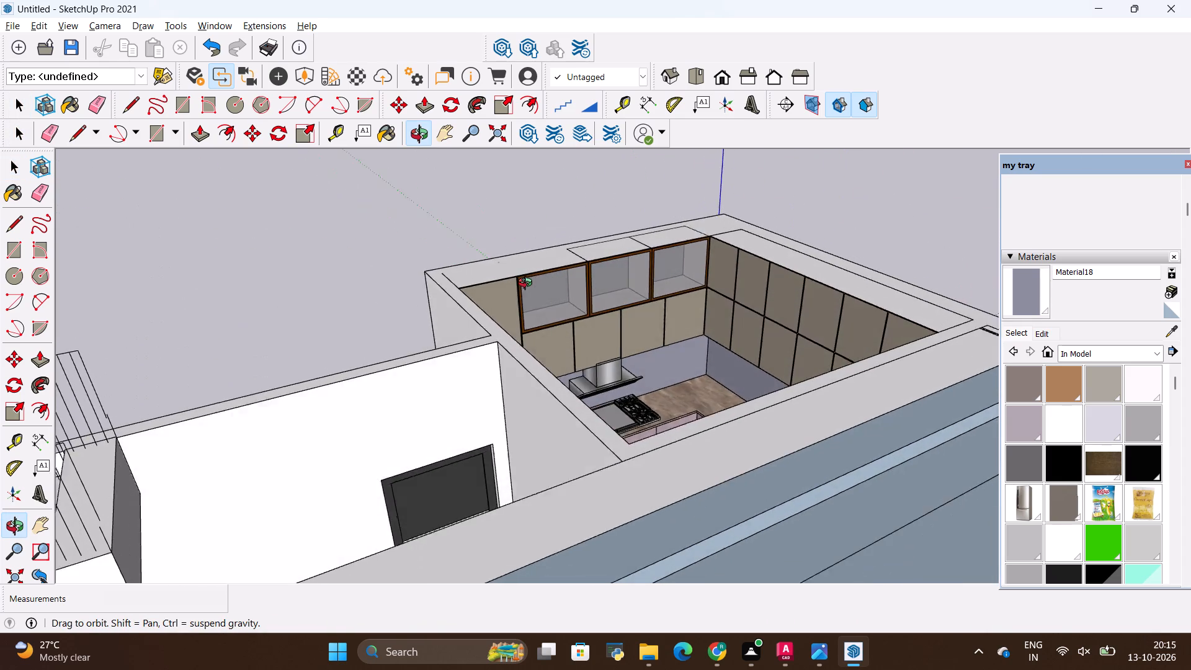
middle_click_drag(528, 284, 521, 284)
scroll(625, 258, "up", 5)
scroll(512, 281, "up", 5)
scroll(578, 266, "up", 7)
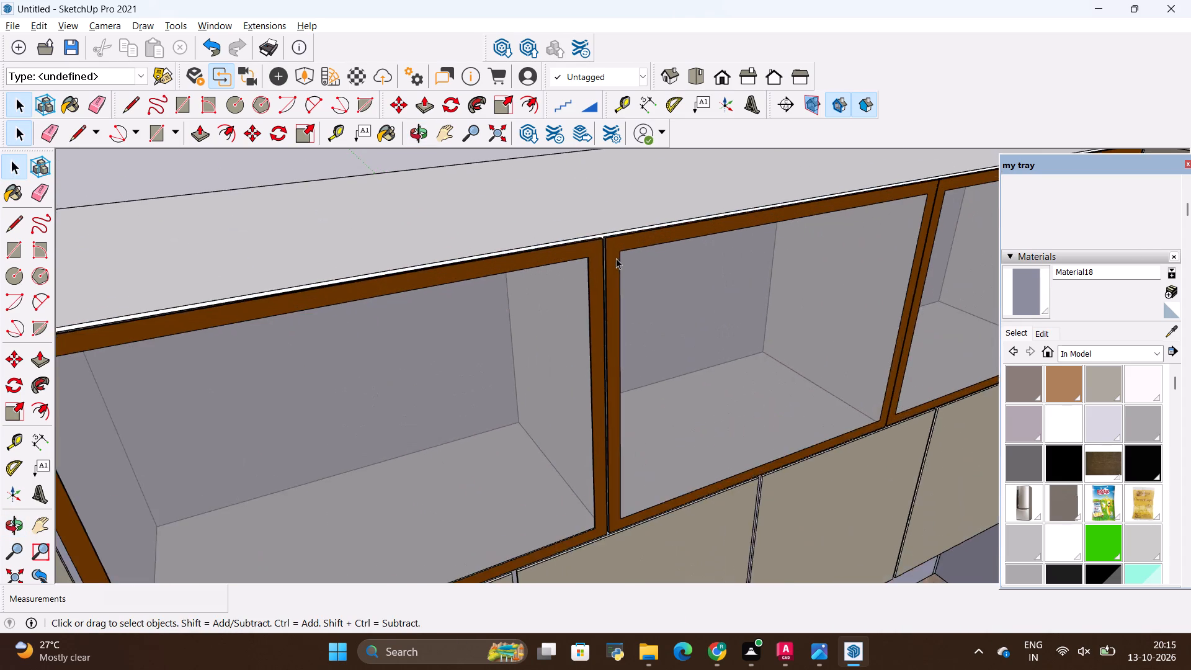
scroll(616, 258, "up", 10)
scroll(592, 254, "down", 11)
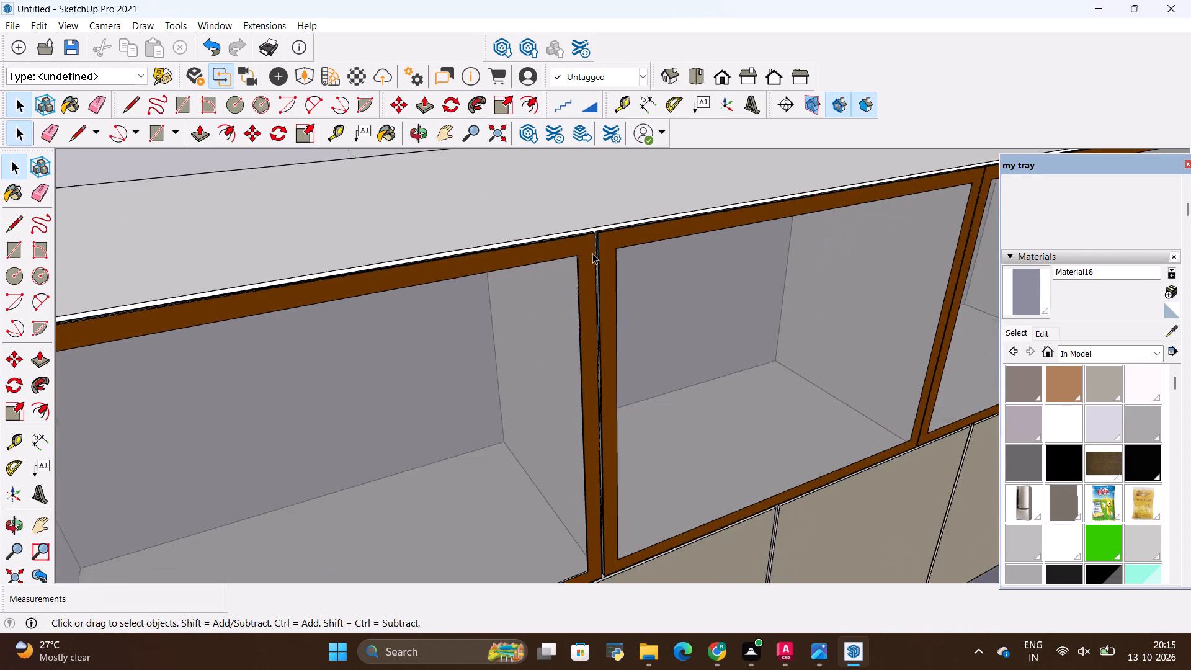
scroll(592, 253, "down", 12)
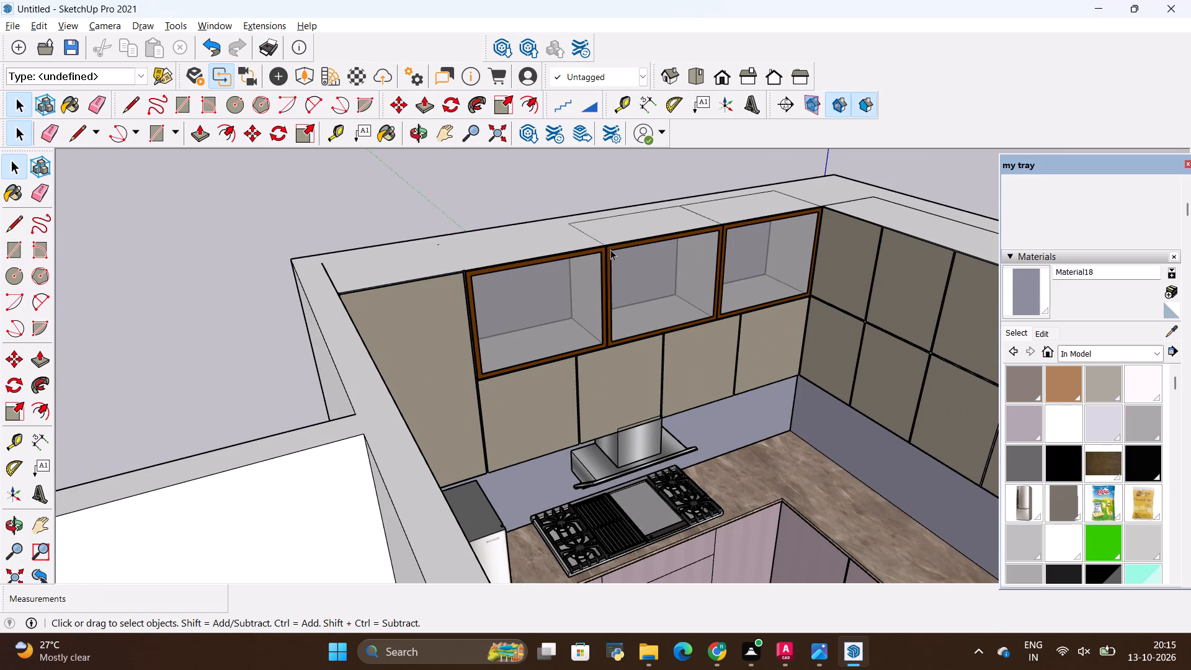
scroll(582, 252, "up", 2)
scroll(581, 252, "down", 5)
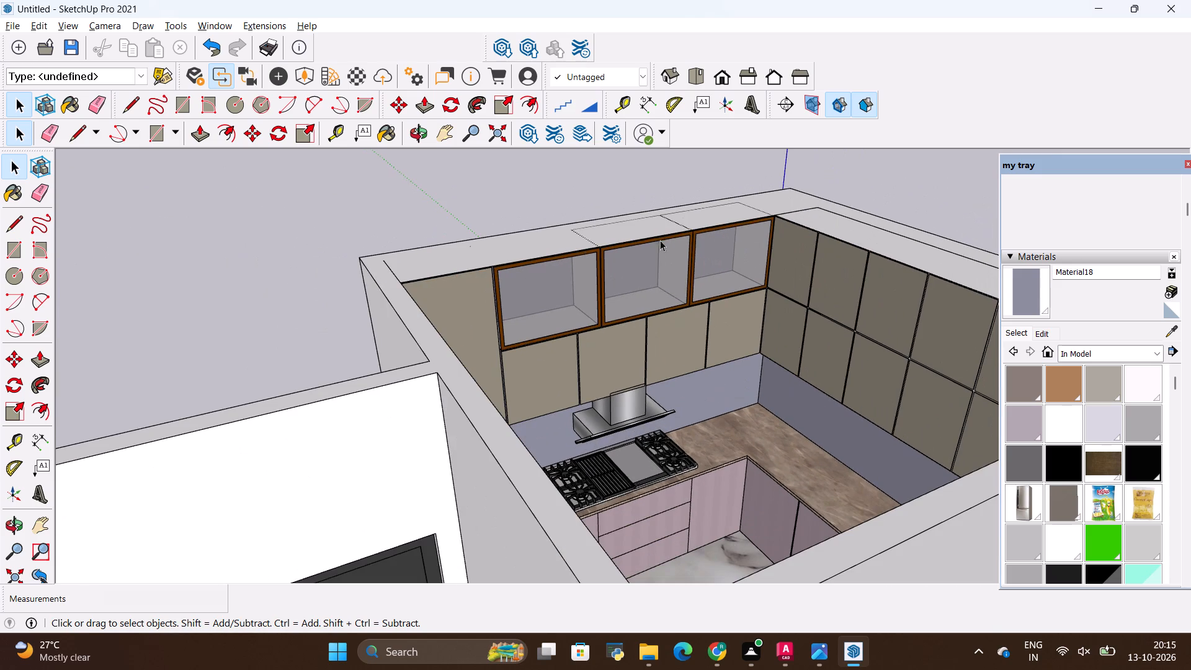
scroll(708, 280, "up", 4)
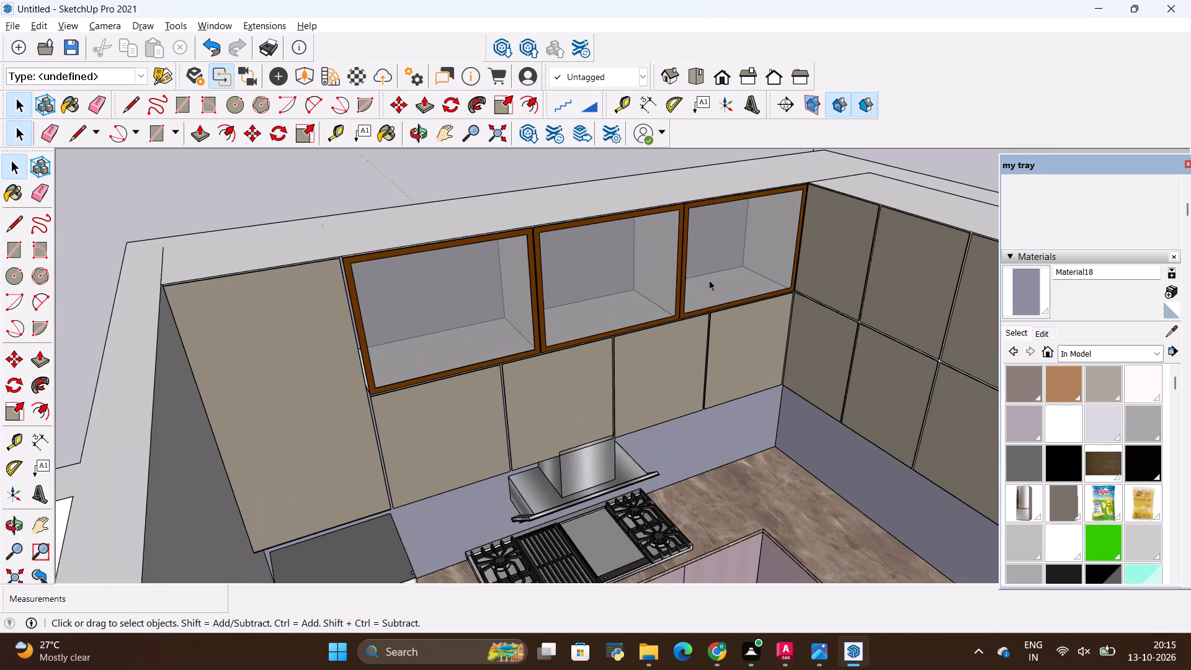
scroll(709, 280, "down", 6)
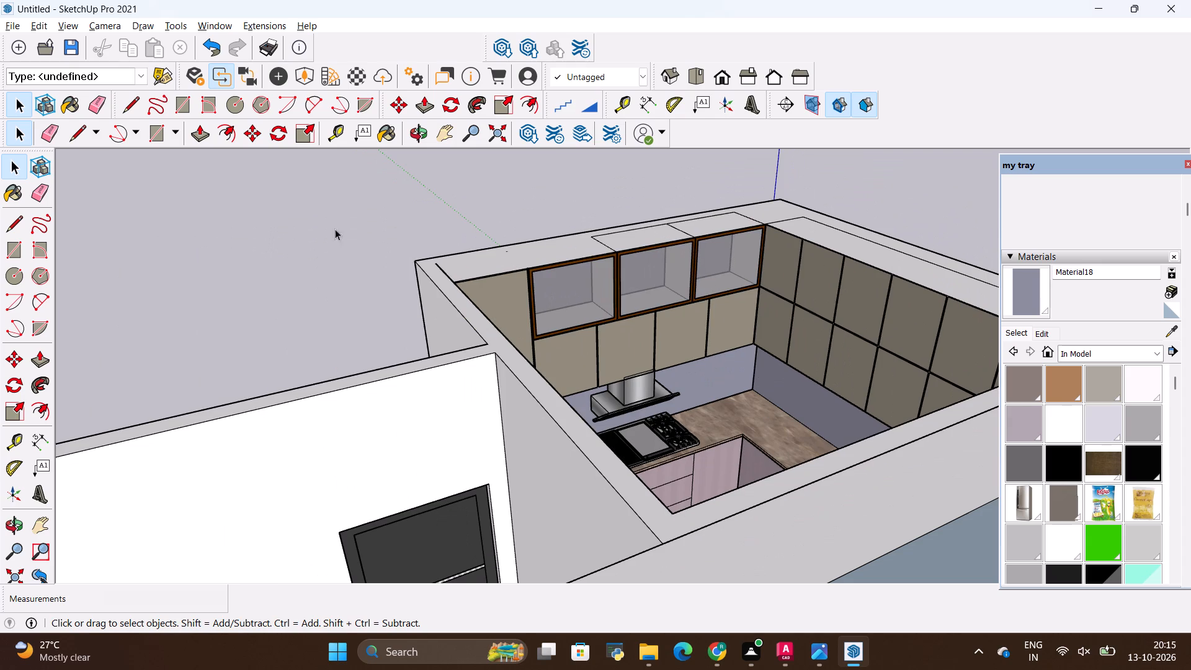
Import the SKT_Nearly+Natural+5'+Kentia+Palm+Silk+Tree model and place it in the kitchen near the cooktop.
left_click(16, 24)
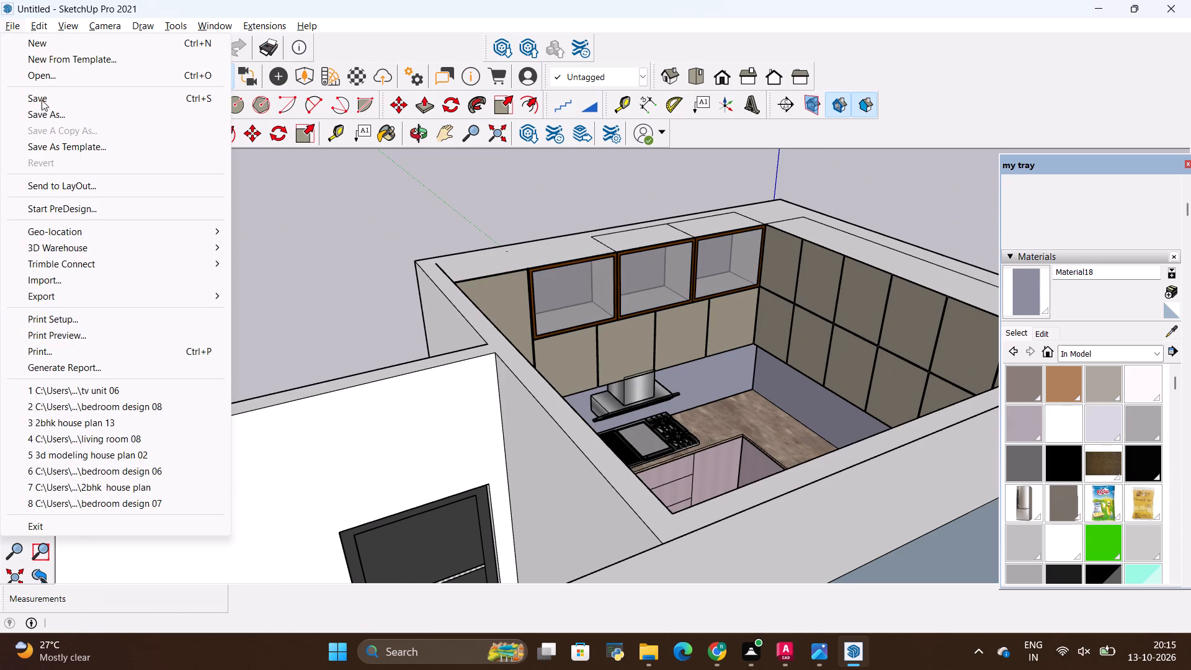
left_click(54, 277)
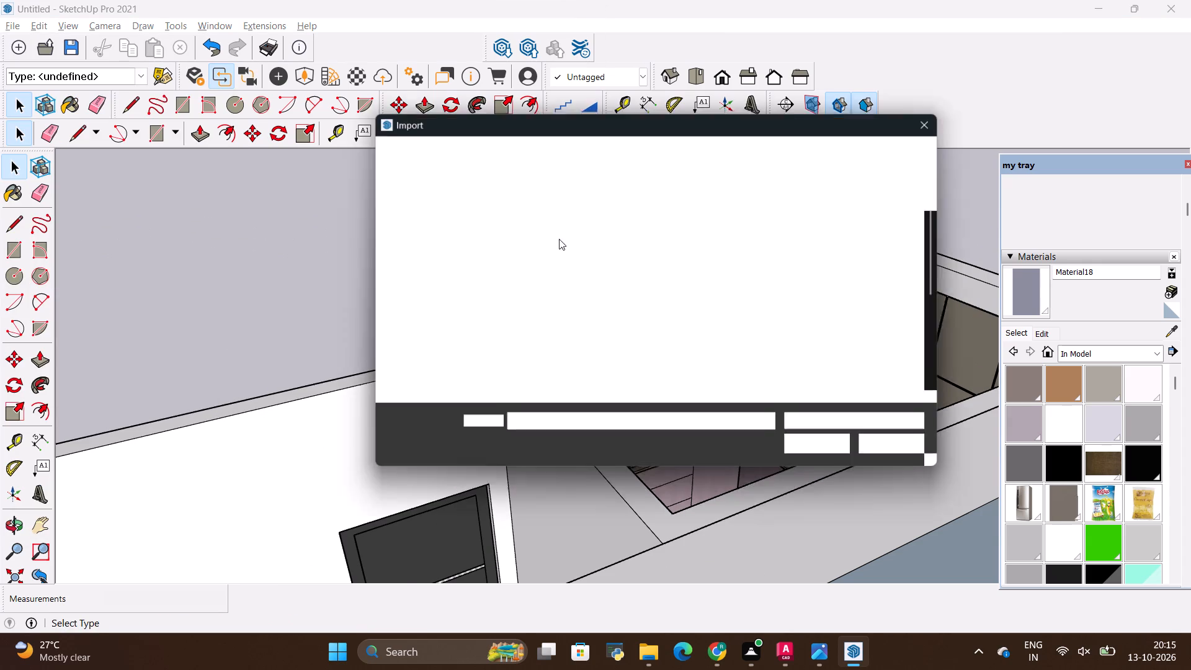
scroll(560, 238, "down", 6)
left_click(709, 347)
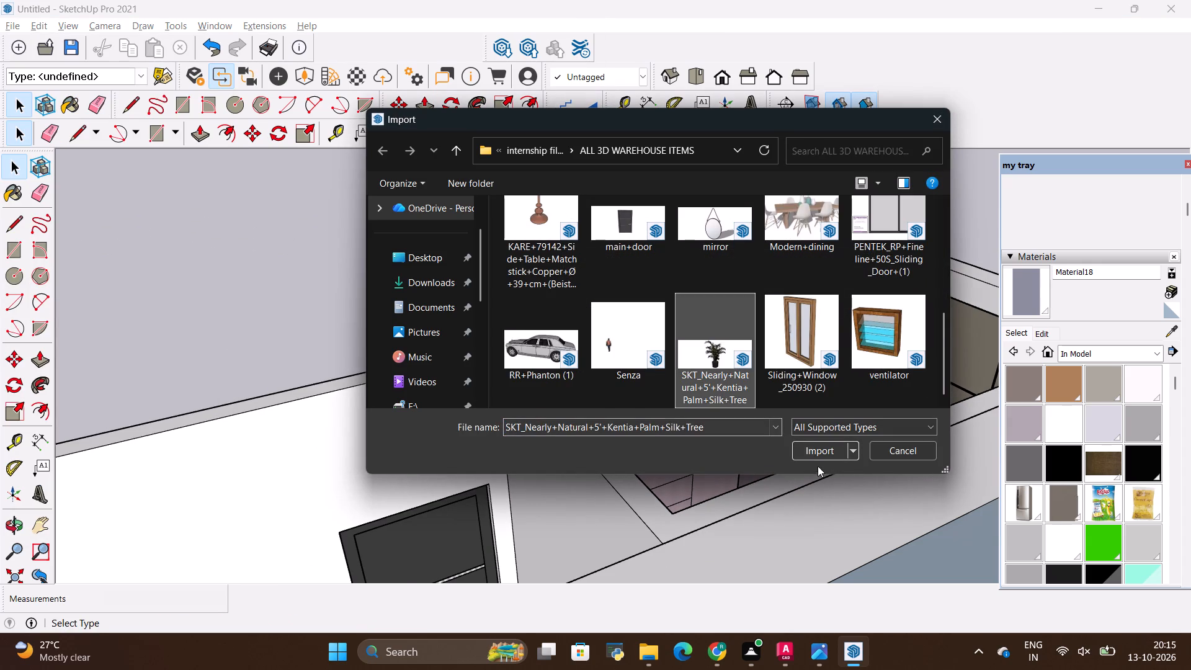
left_click(821, 468)
left_click(816, 453)
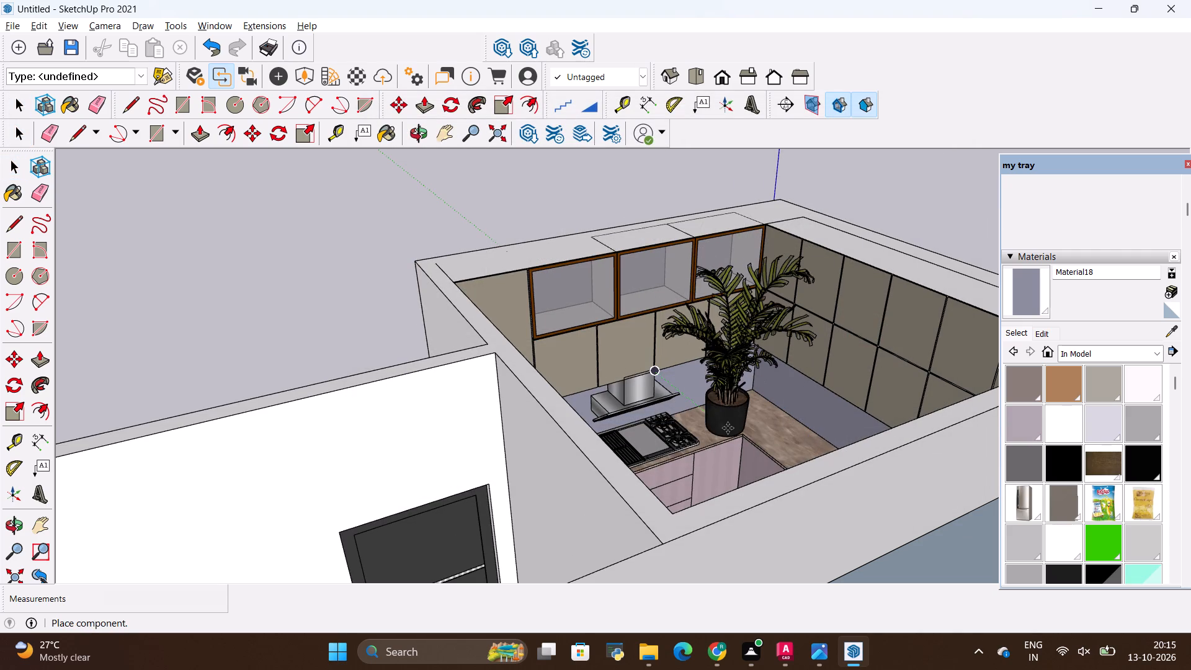
left_click(728, 428)
Scale the potted palm uniformly to 0.50 from its corner.
key("s")
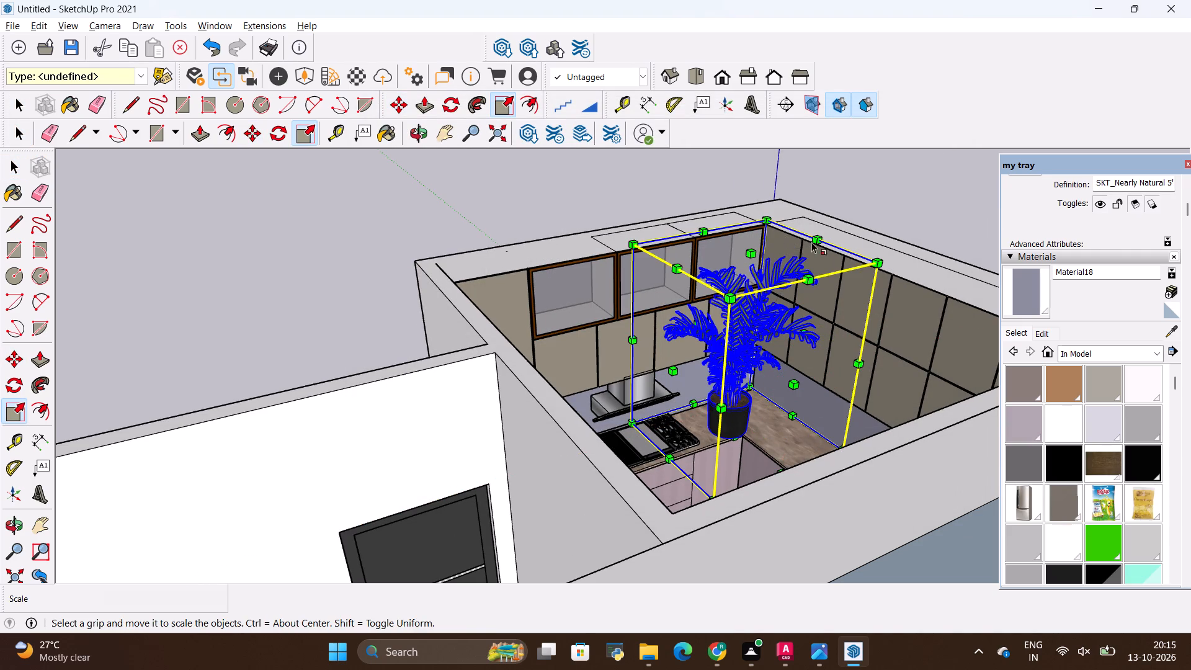
left_click(878, 259)
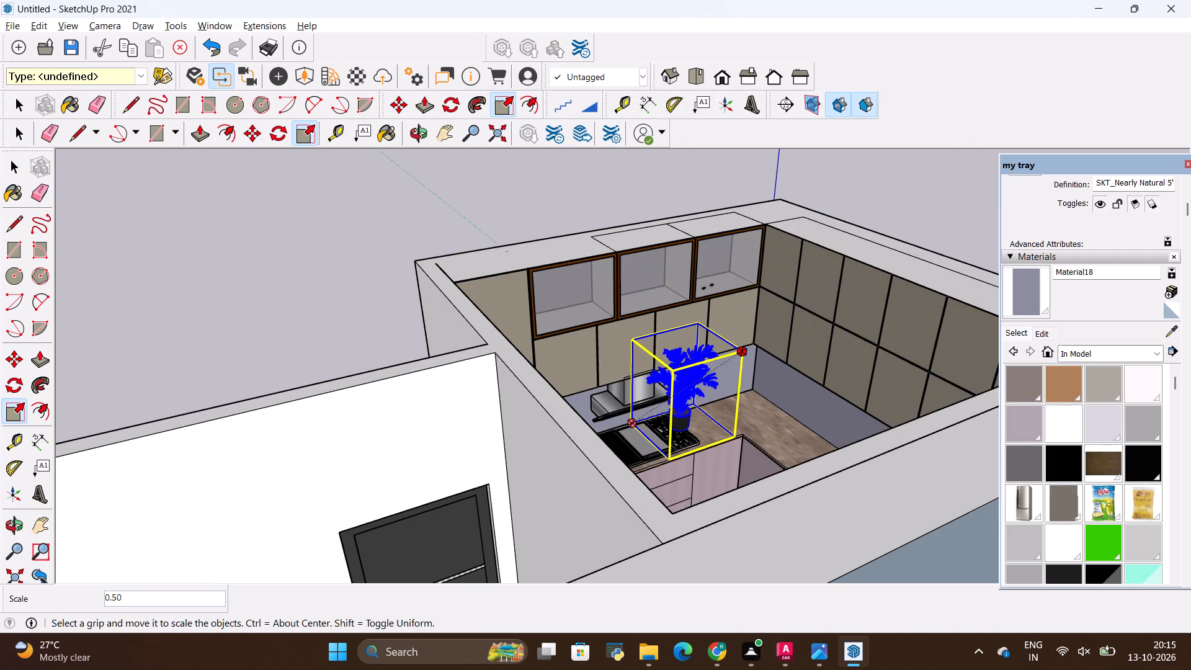
left_click(708, 287)
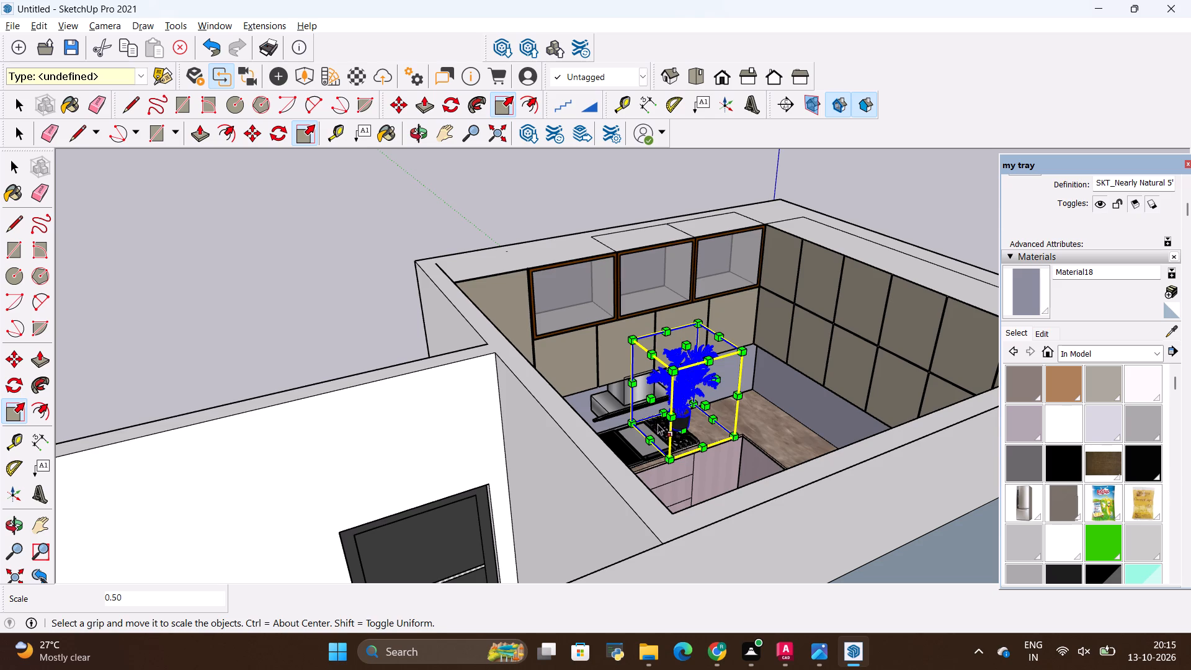
Move the scaled palm about 1' 5 5/8" away from the cooktop toward the countertop's inner corner, and deselect it.
key("m")
left_click(678, 429)
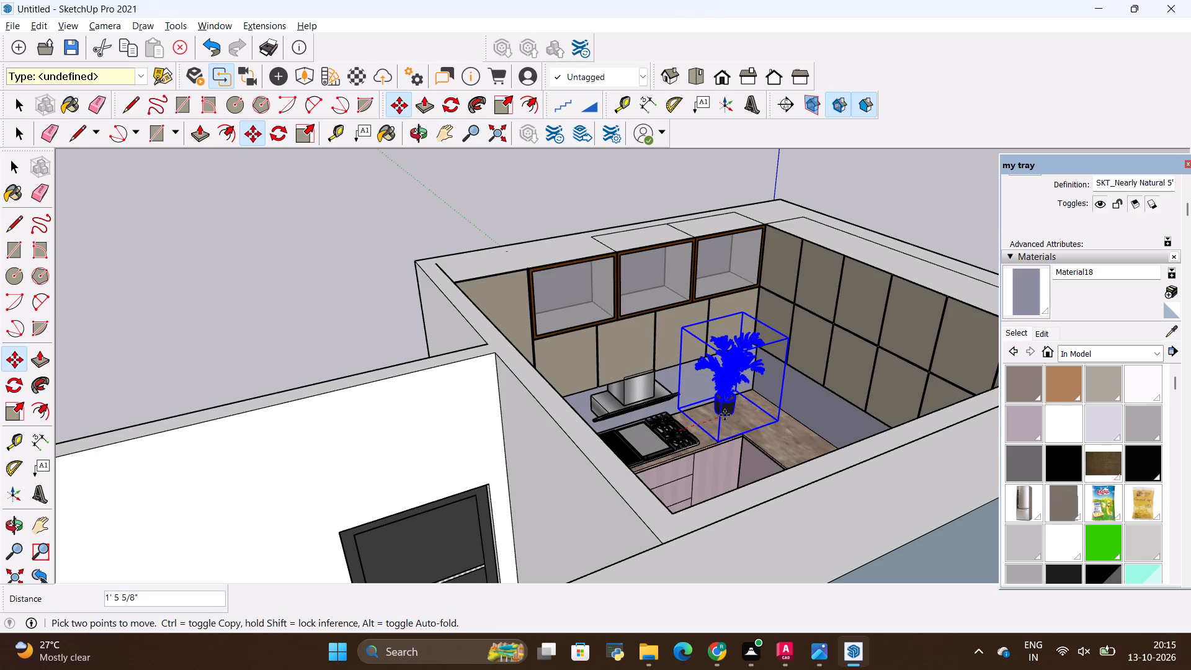
left_click(725, 415)
key("space")
left_click(373, 290)
Move the potted palm by the base of its pot onto the countertop near the backsplash corner beside the cooktop.
scroll(713, 354, "up", 7)
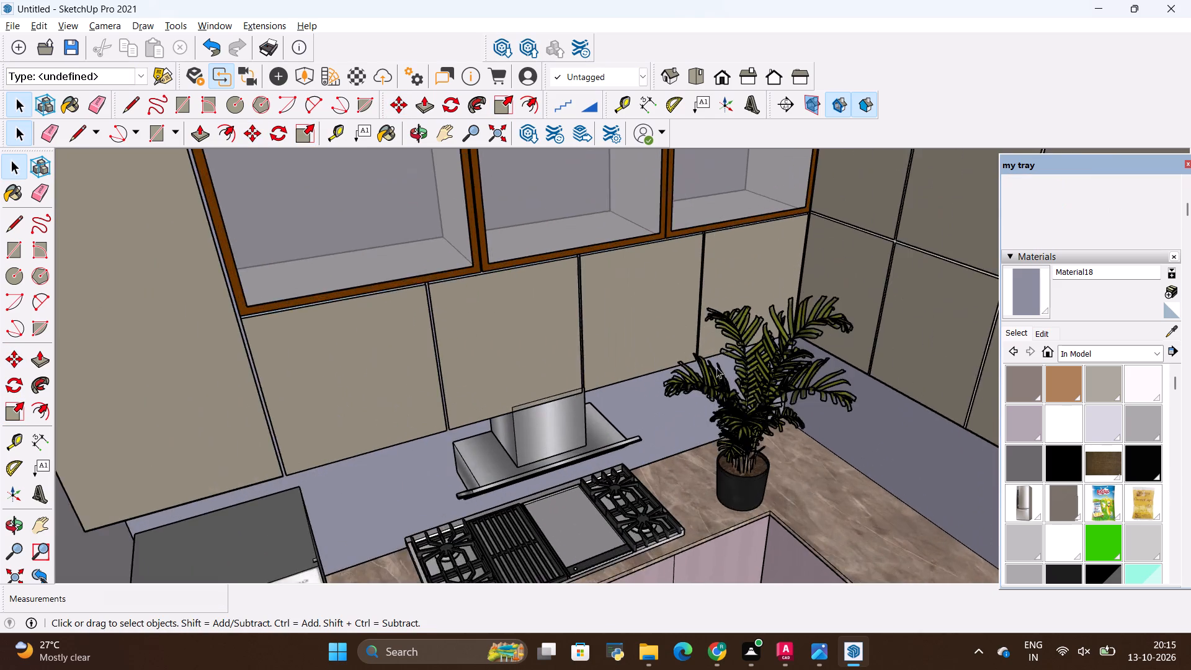
scroll(755, 394, "up", 1)
middle_click_drag(755, 394, 645, 348)
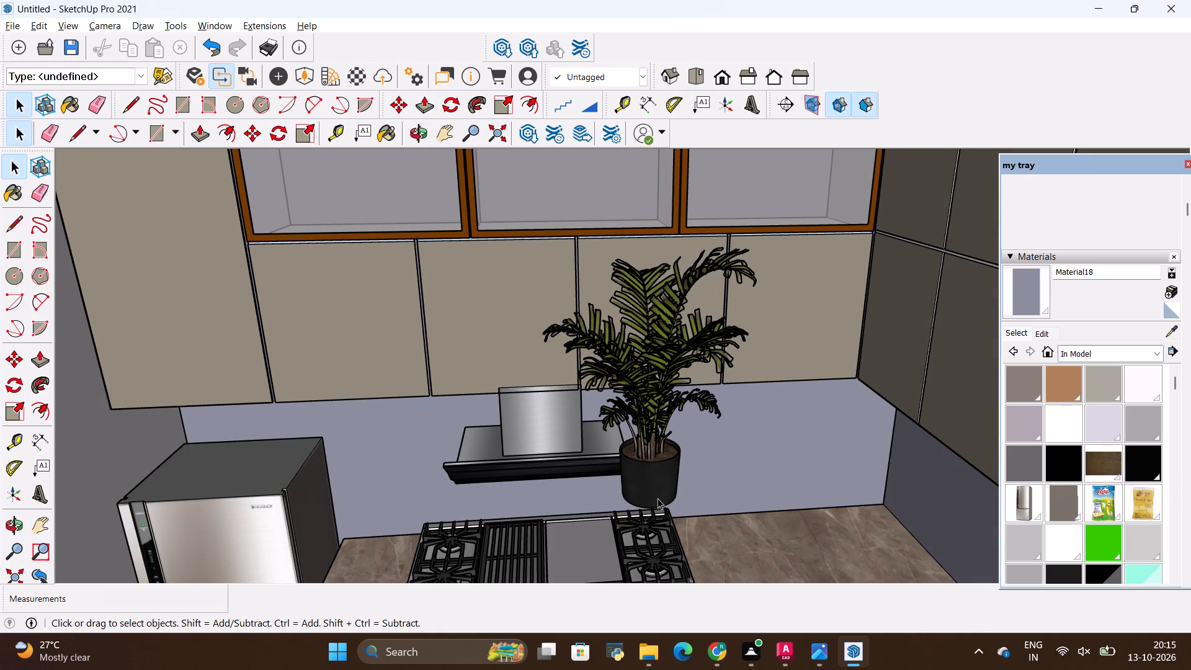
left_click(657, 499)
key("m")
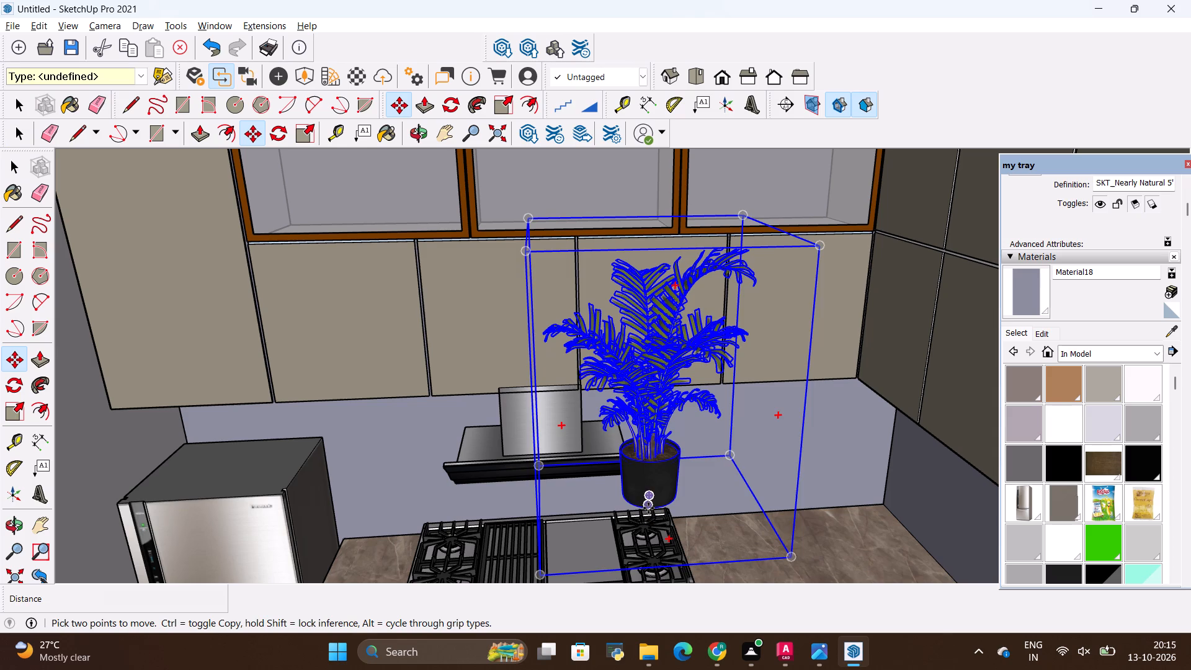
left_click(648, 508)
left_click(821, 546)
middle_click_drag(664, 473, 776, 509)
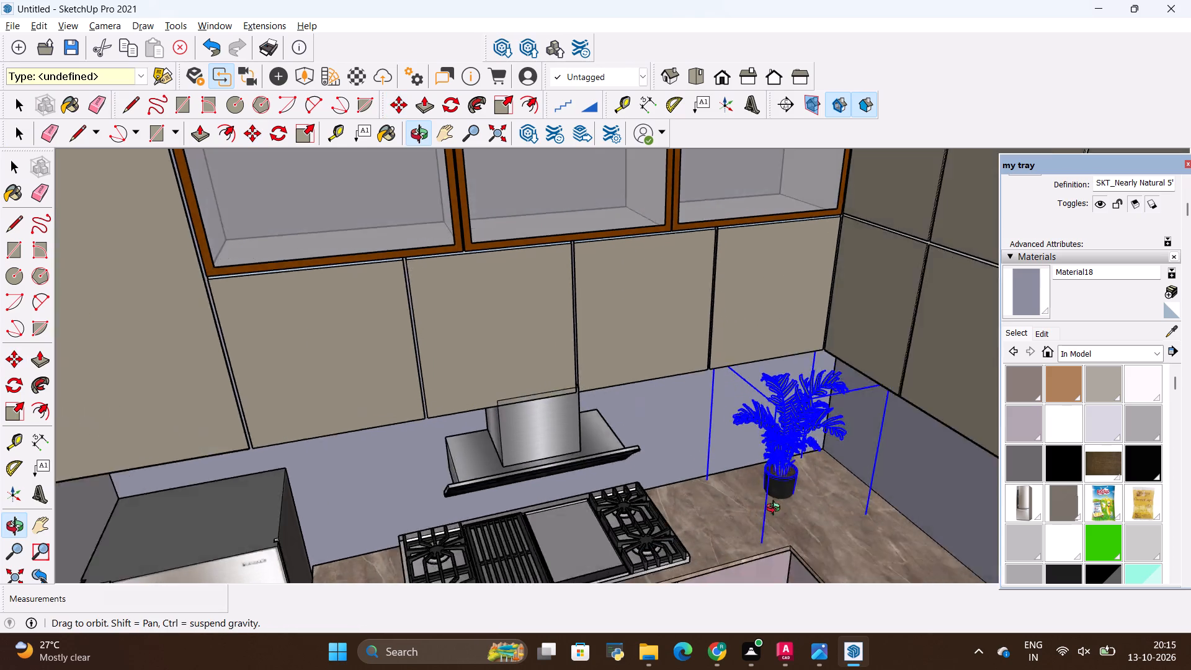
middle_click_drag(776, 509, 832, 409)
middle_click_drag(829, 432, 828, 465)
key("space")
left_click(837, 519)
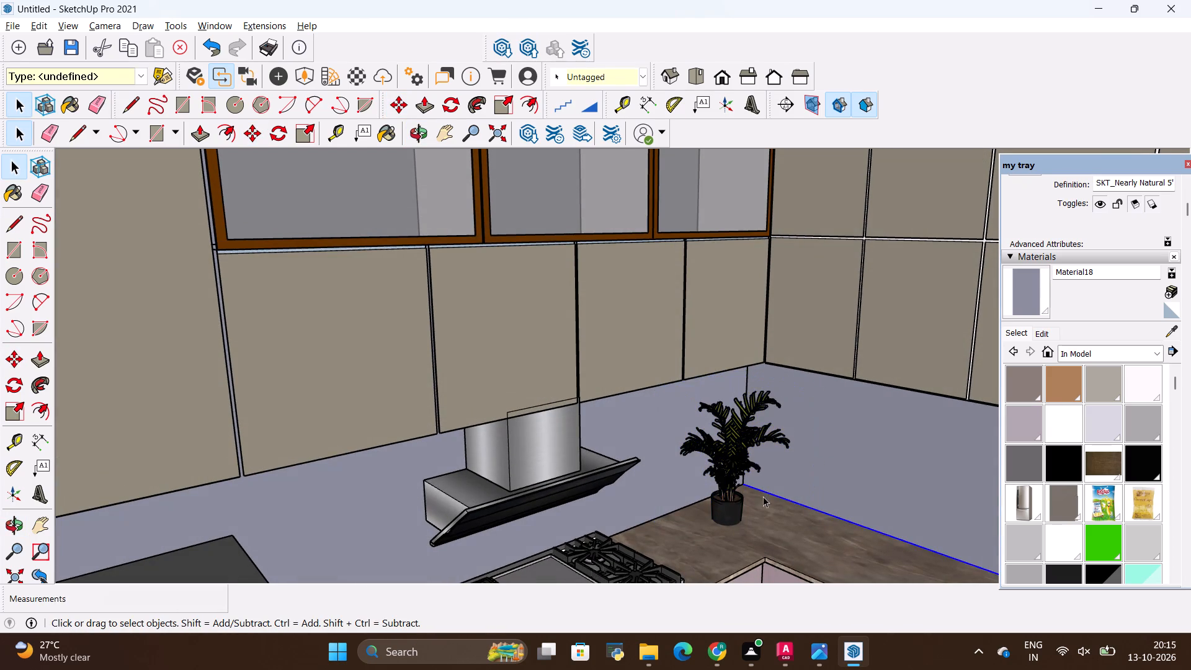
middle_click_drag(733, 495, 695, 469)
scroll(697, 467, "down", 12)
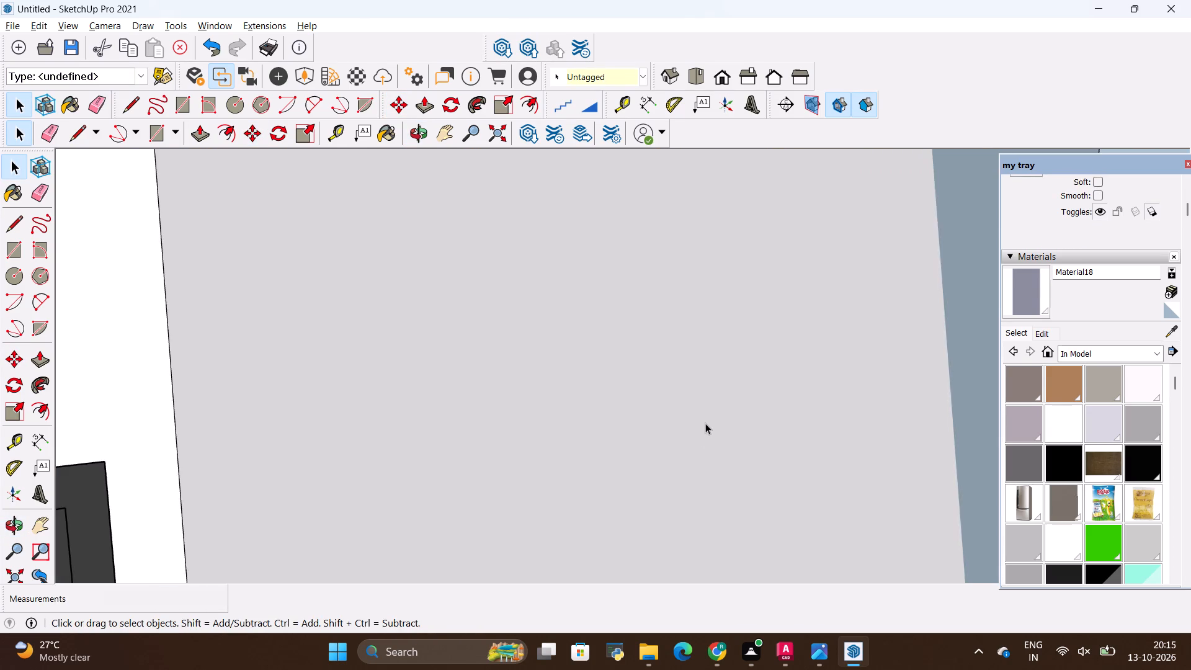
Examine the kitchen from above, including the palm's placement on the countertop and the surrounding rooms, and clear the backsplash edge selection.
scroll(705, 423, "down", 20)
scroll(705, 423, "down", 17)
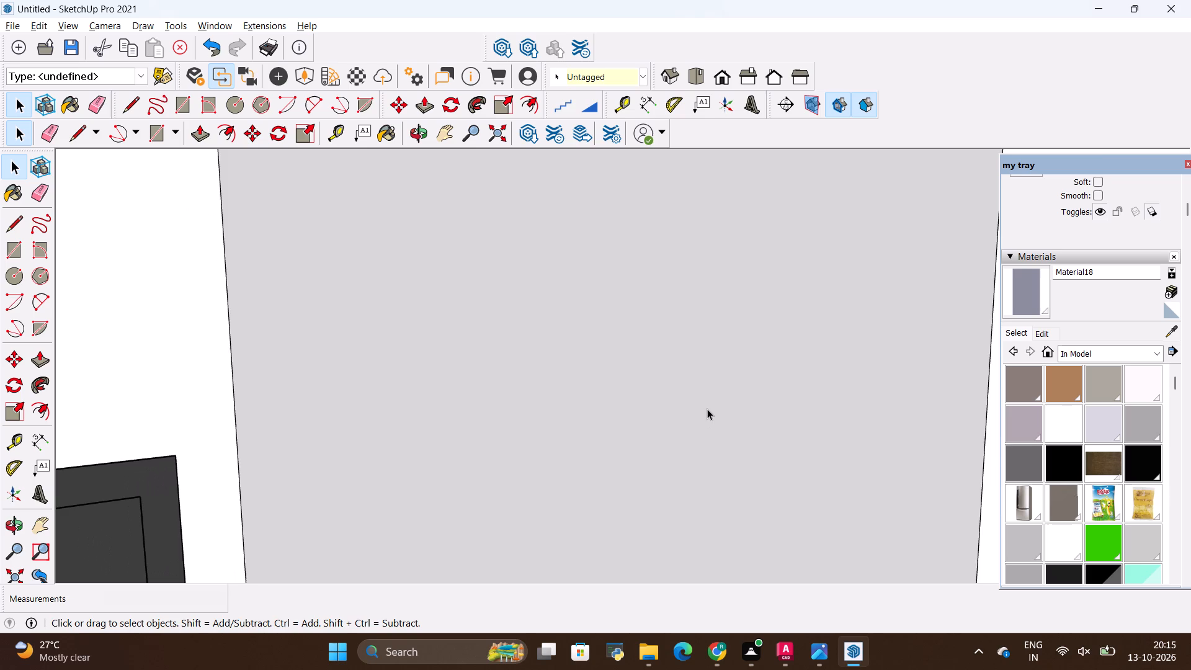
scroll(707, 409, "down", 17)
scroll(707, 409, "down", 5)
middle_click_drag(683, 329, 712, 477)
scroll(717, 445, "up", 1)
scroll(717, 445, "down", 12)
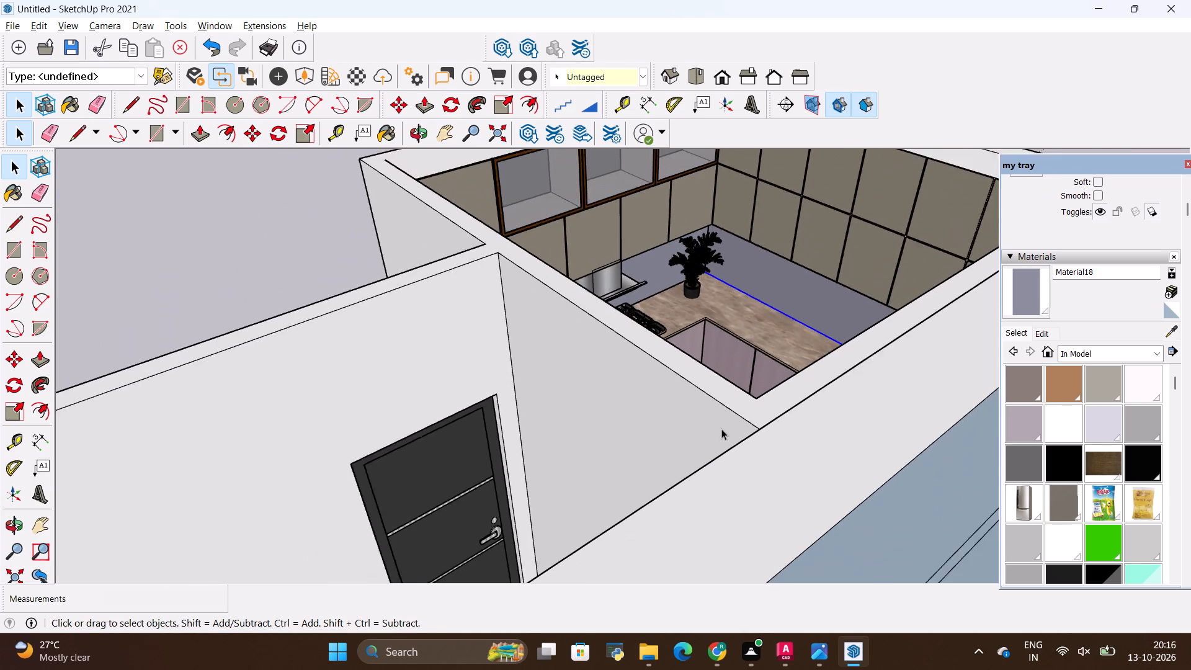
scroll(721, 429, "down", 18)
middle_click_drag(770, 426, 667, 418)
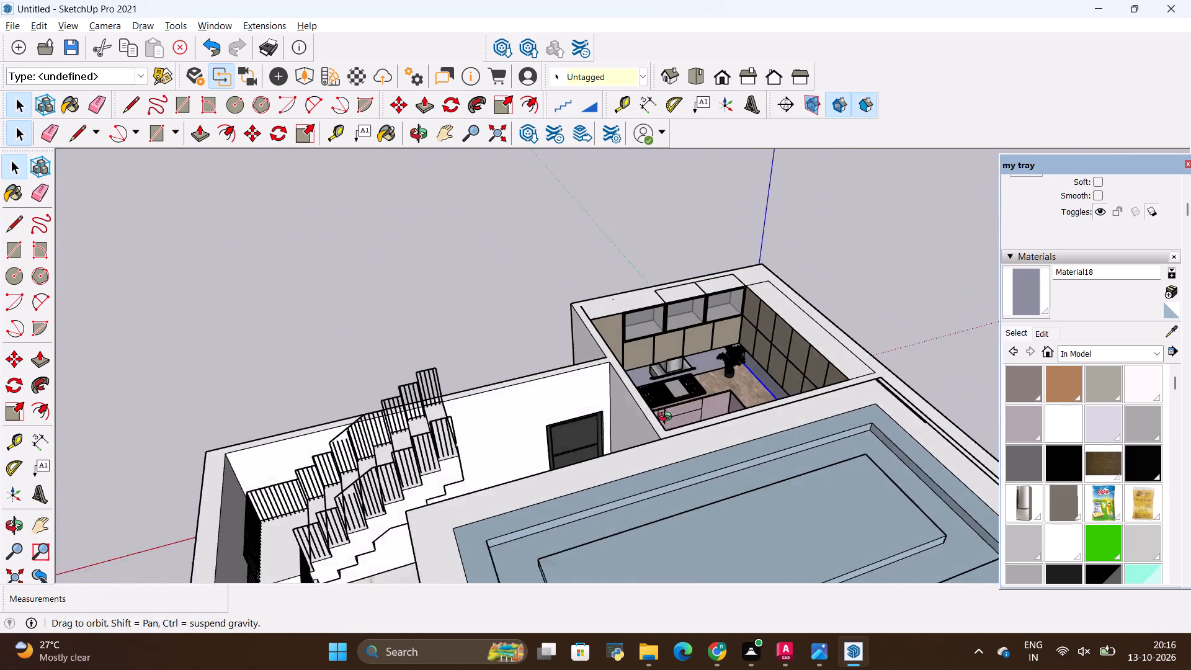
middle_click_drag(667, 418, 667, 418)
scroll(744, 292, "up", 8)
scroll(705, 450, "up", 3)
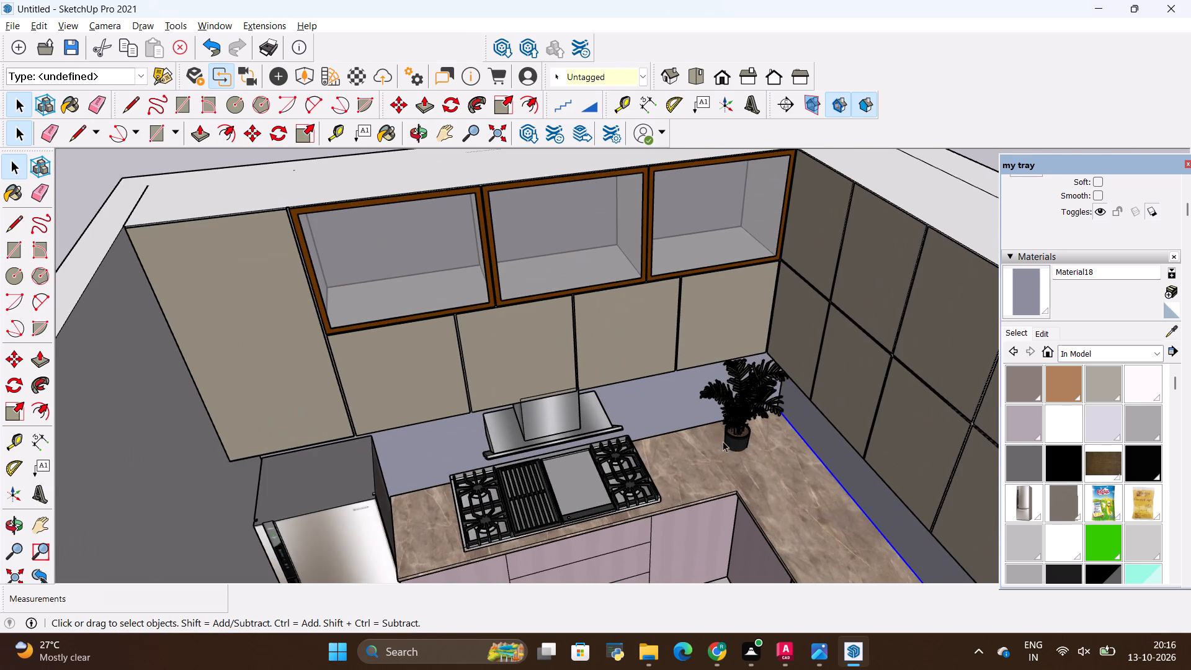
scroll(726, 438, "down", 10)
key("space")
left_click(904, 326)
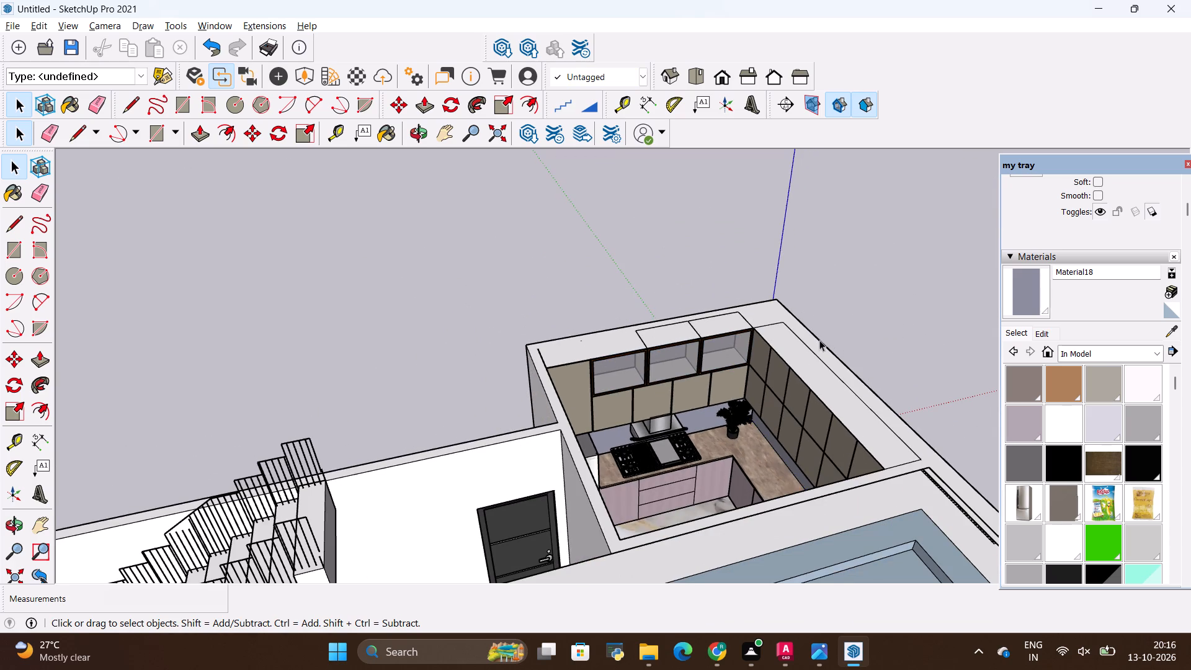
scroll(819, 340, "up", 1)
middle_click_drag(819, 340, 780, 341)
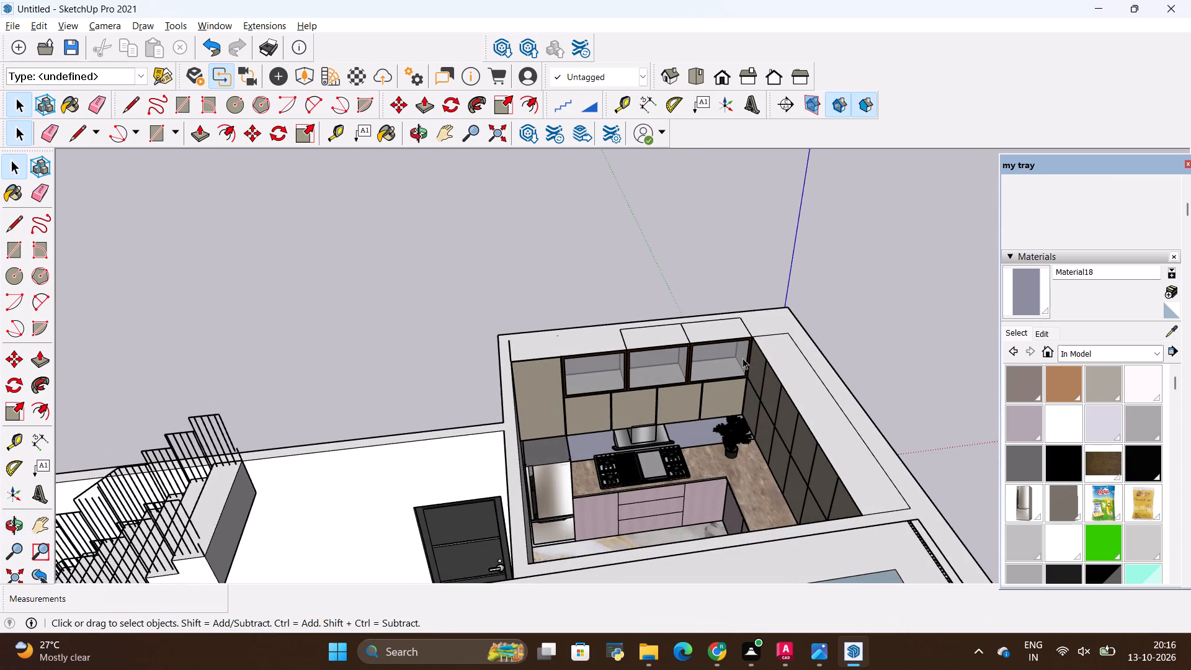
scroll(716, 365, "up", 4)
scroll(716, 365, "down", 10)
key("space")
left_click(807, 336)
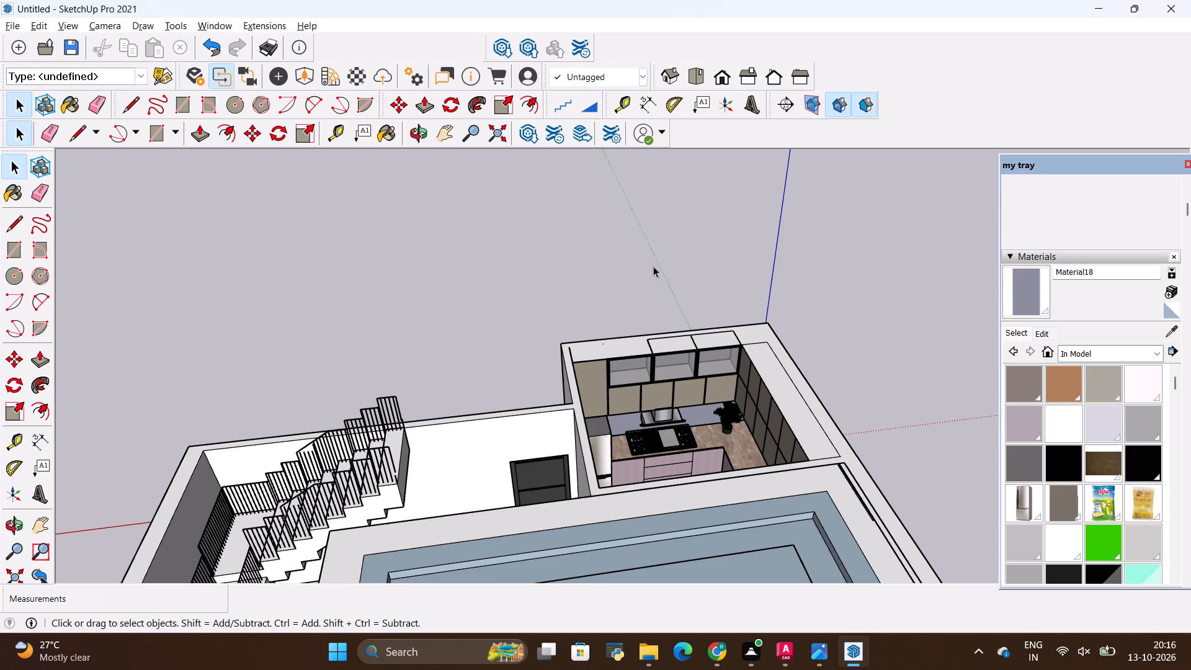
scroll(654, 266, "down", 5)
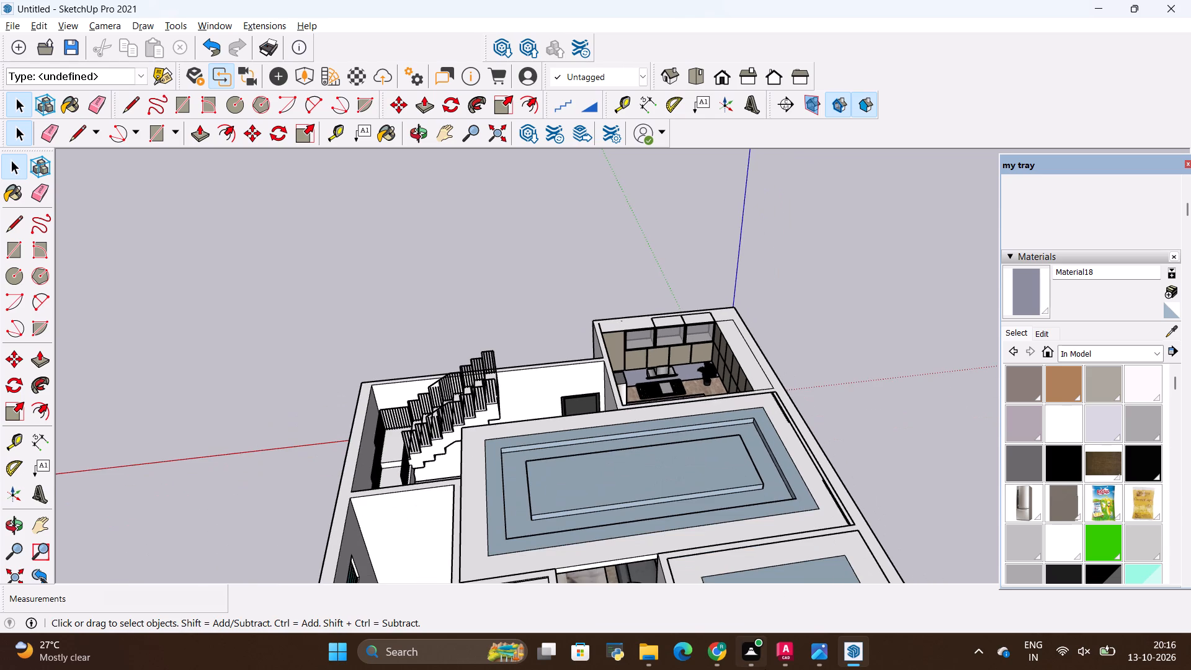
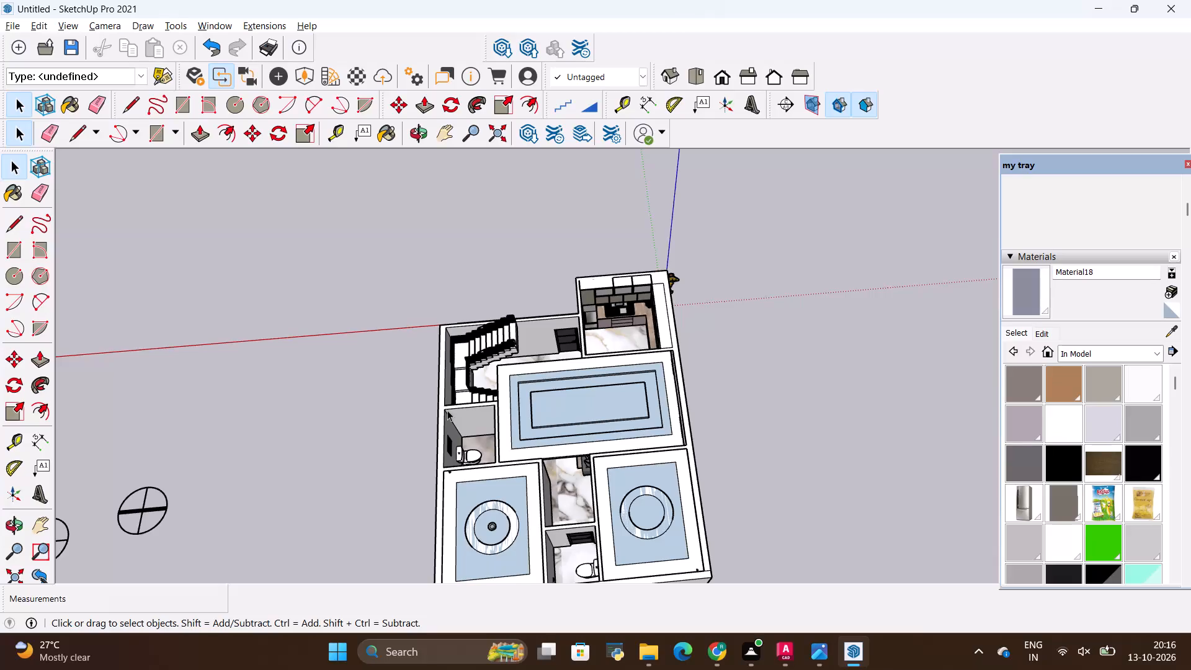
Examine the kitchen from above at several angles, including the cabinets, countertop, cooktop, palm and the adjoining rooms.
scroll(447, 410, "down", 4)
scroll(444, 349, "up", 5)
scroll(512, 353, "up", 4)
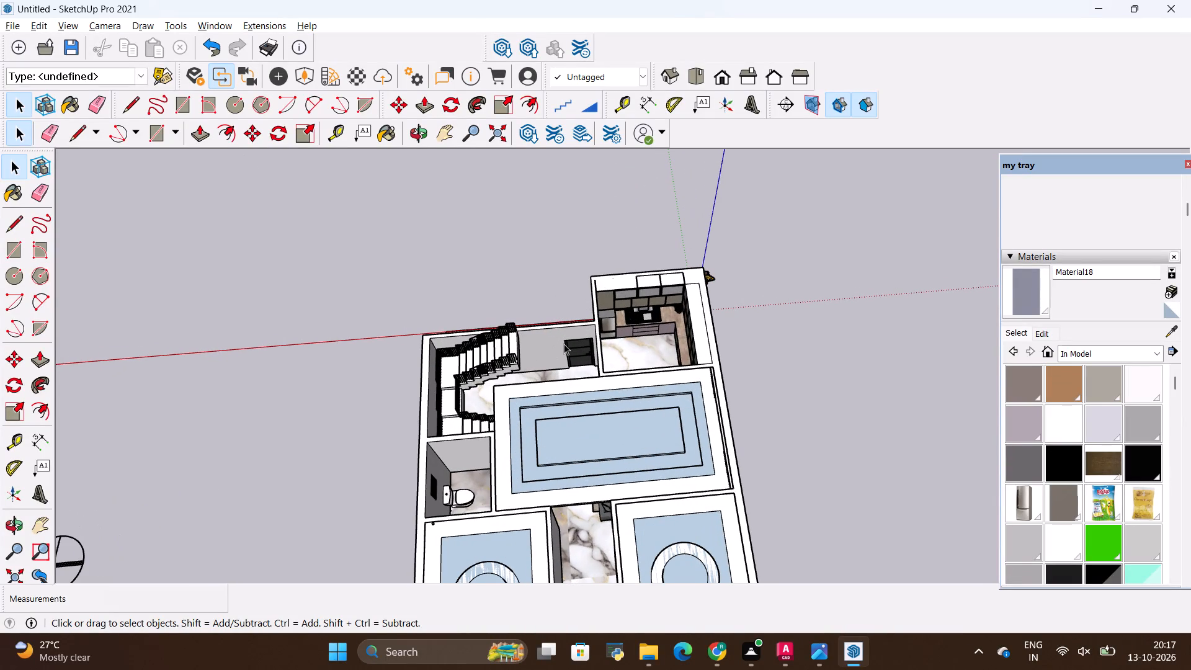
scroll(462, 367, "down", 4)
scroll(354, 347, "up", 7)
scroll(472, 319, "down", 5)
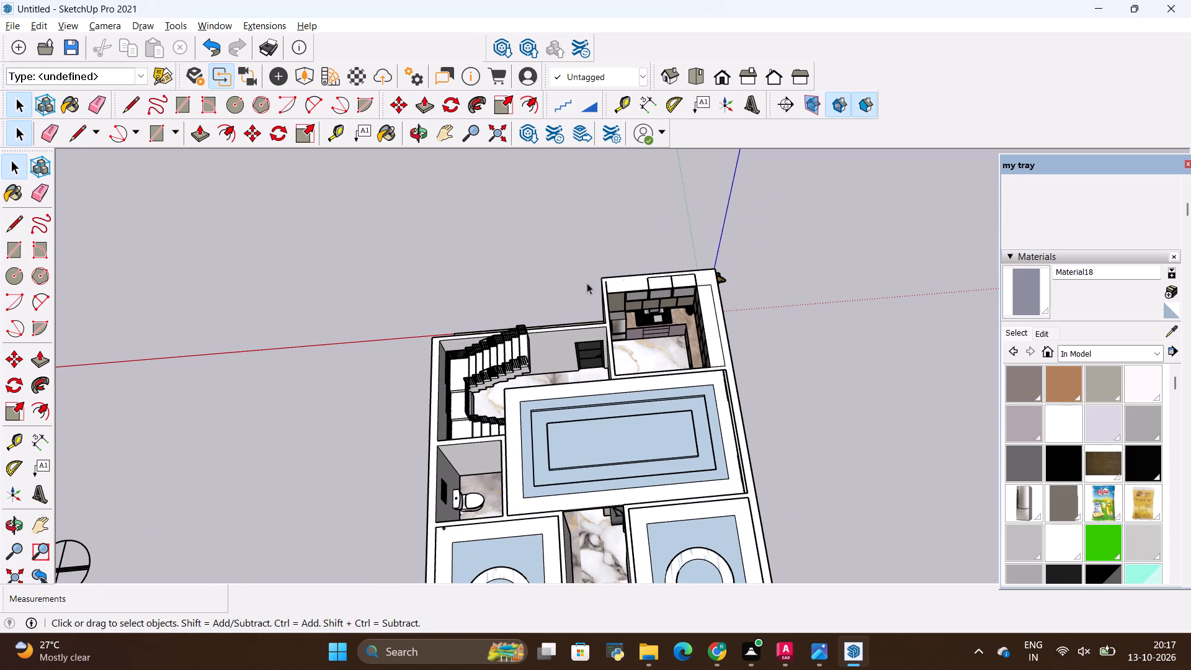
key("space")
left_click(573, 280)
scroll(504, 284, "down", 5)
middle_click_drag(611, 316, 724, 343)
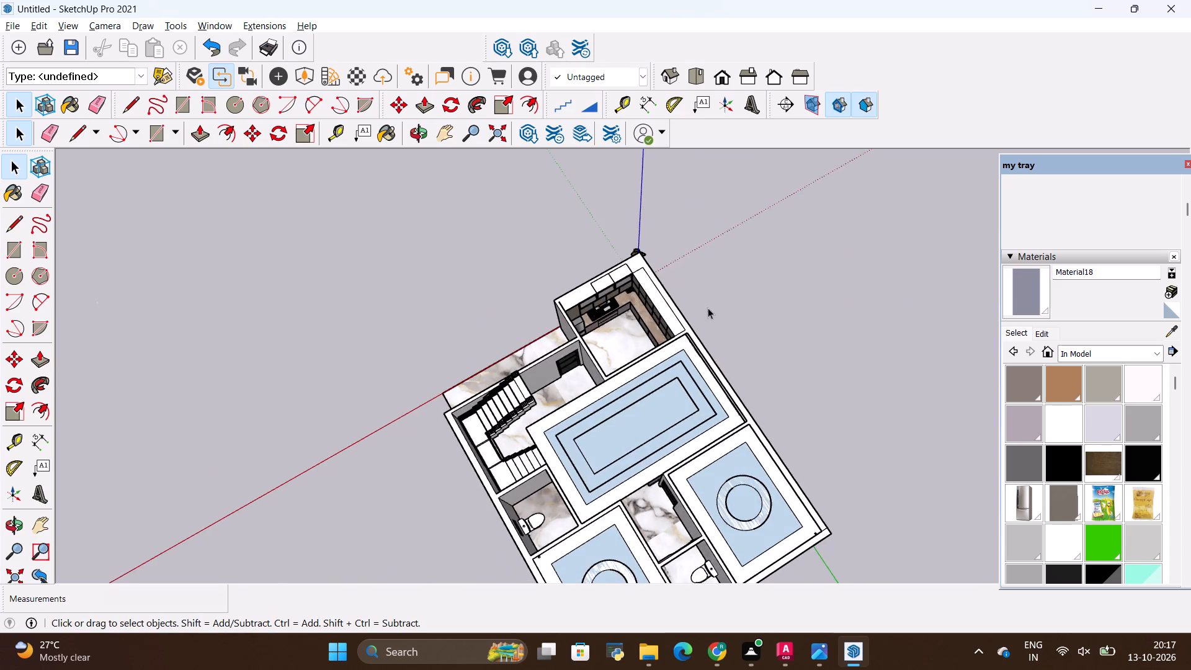
scroll(690, 298, "up", 20)
scroll(690, 298, "up", 2)
scroll(571, 304, "down", 6)
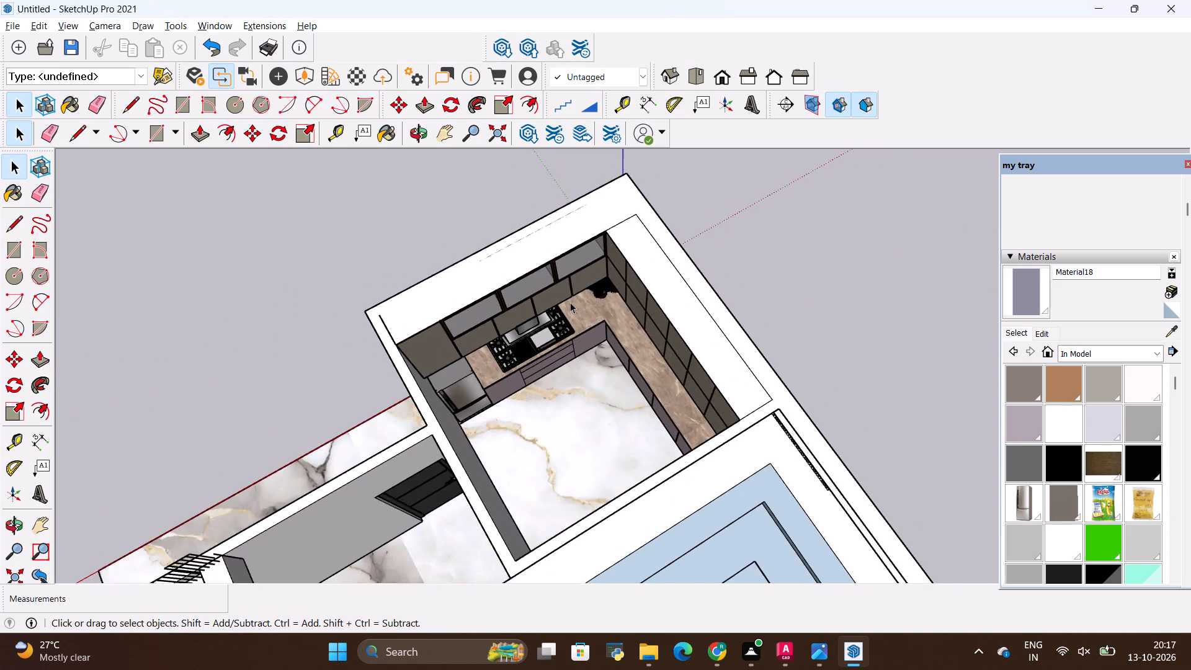
scroll(570, 302, "down", 4)
middle_click_drag(643, 375, 533, 283)
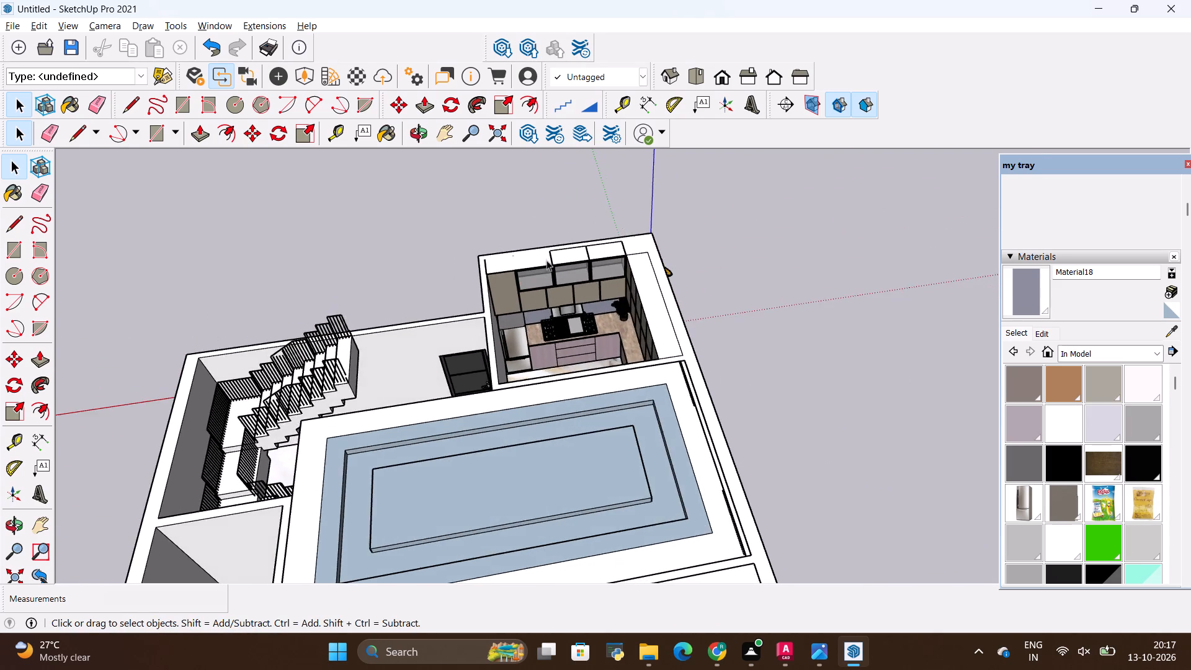
scroll(547, 256, "up", 7)
scroll(553, 268, "down", 4)
middle_click_drag(674, 388, 675, 360)
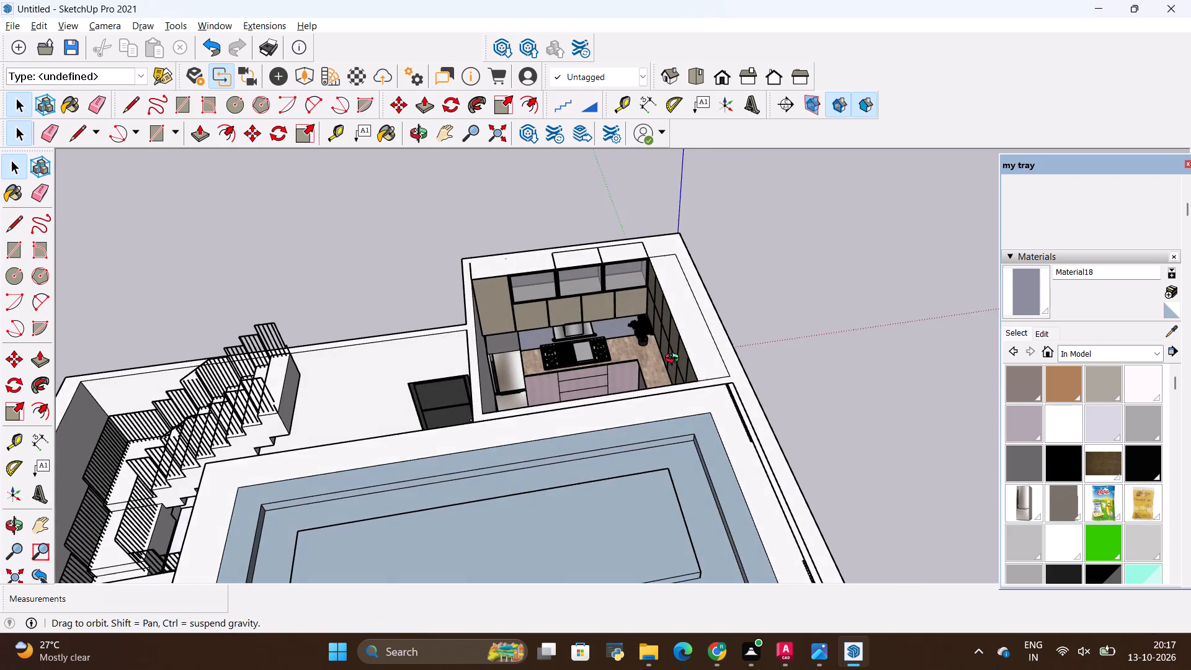
middle_click_drag(675, 360, 675, 359)
scroll(649, 334, "up", 8)
scroll(587, 313, "down", 5)
middle_click_drag(603, 308, 597, 376)
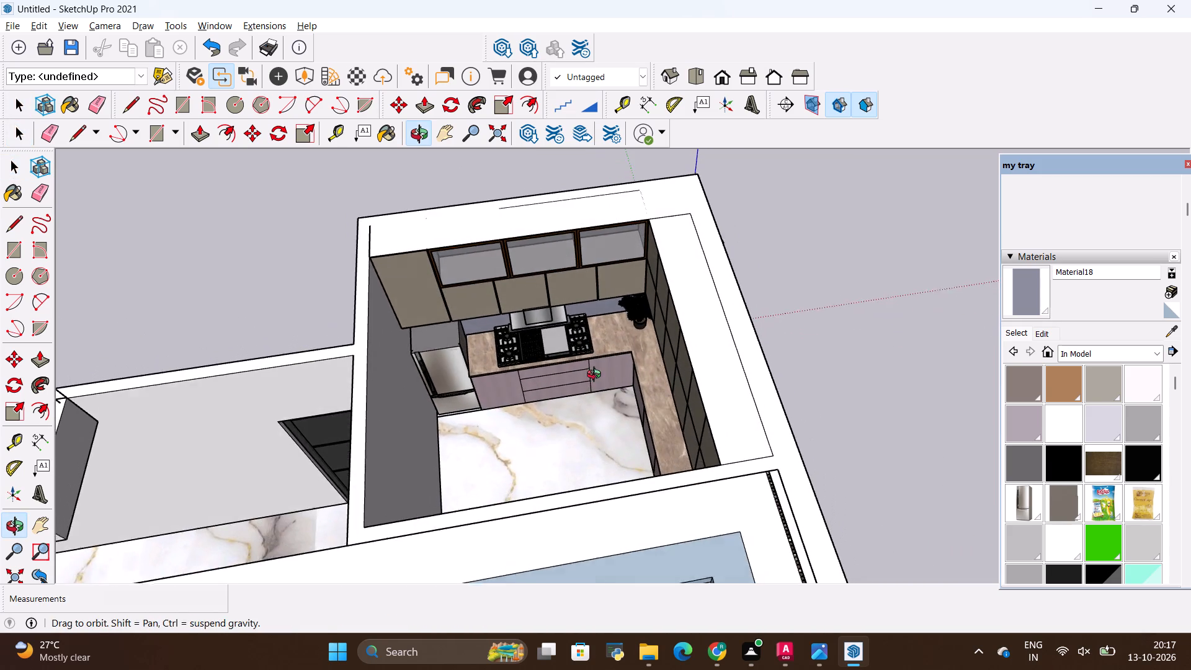
middle_click_drag(597, 376, 597, 377)
scroll(595, 360, "down", 4)
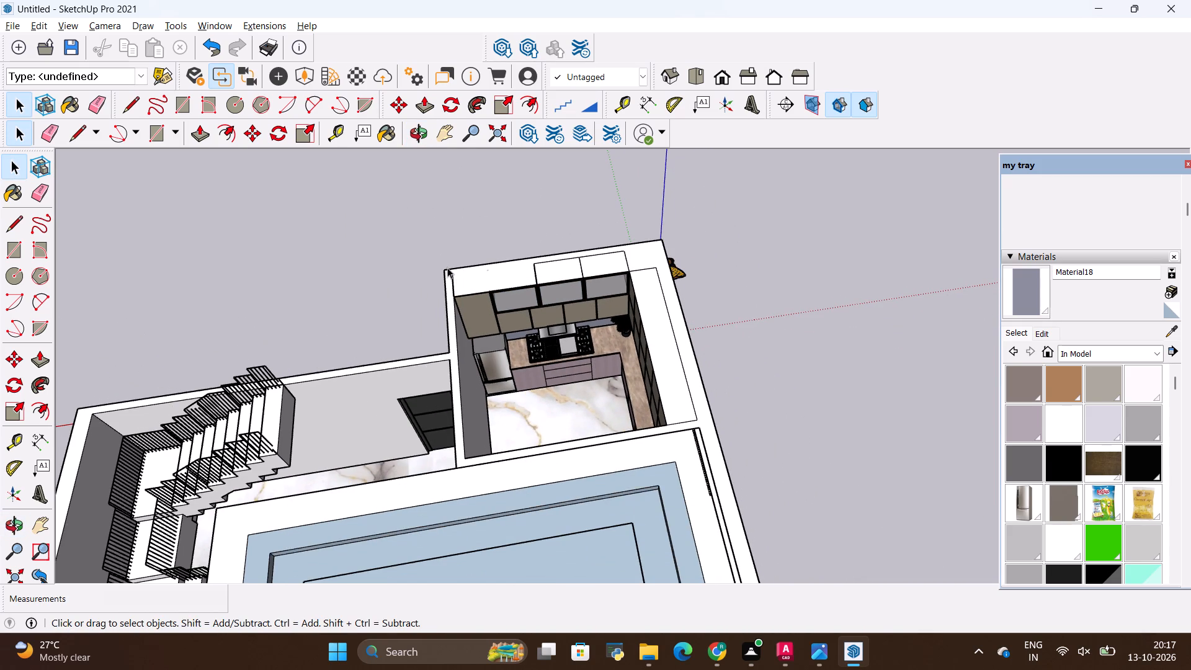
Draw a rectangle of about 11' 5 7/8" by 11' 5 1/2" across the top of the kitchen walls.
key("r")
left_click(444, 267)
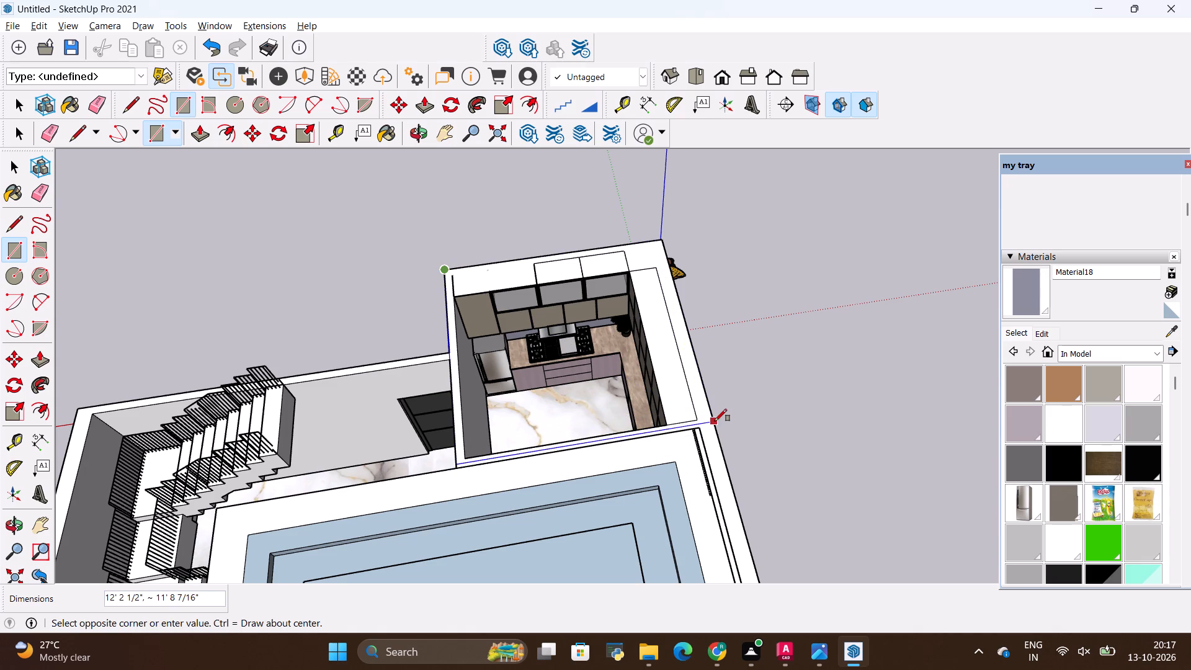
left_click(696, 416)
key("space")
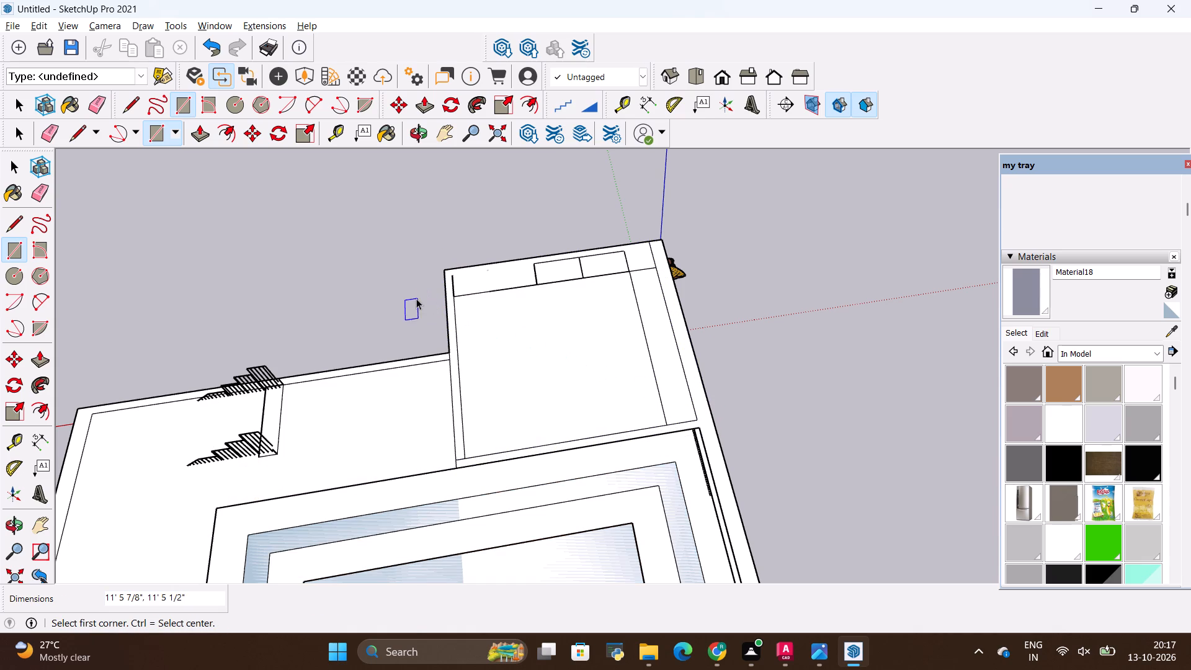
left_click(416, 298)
Examine the whole house from above and from outside, including the entrance side and the ceilings over the rooms.
scroll(542, 306, "down", 17)
scroll(546, 302, "down", 5)
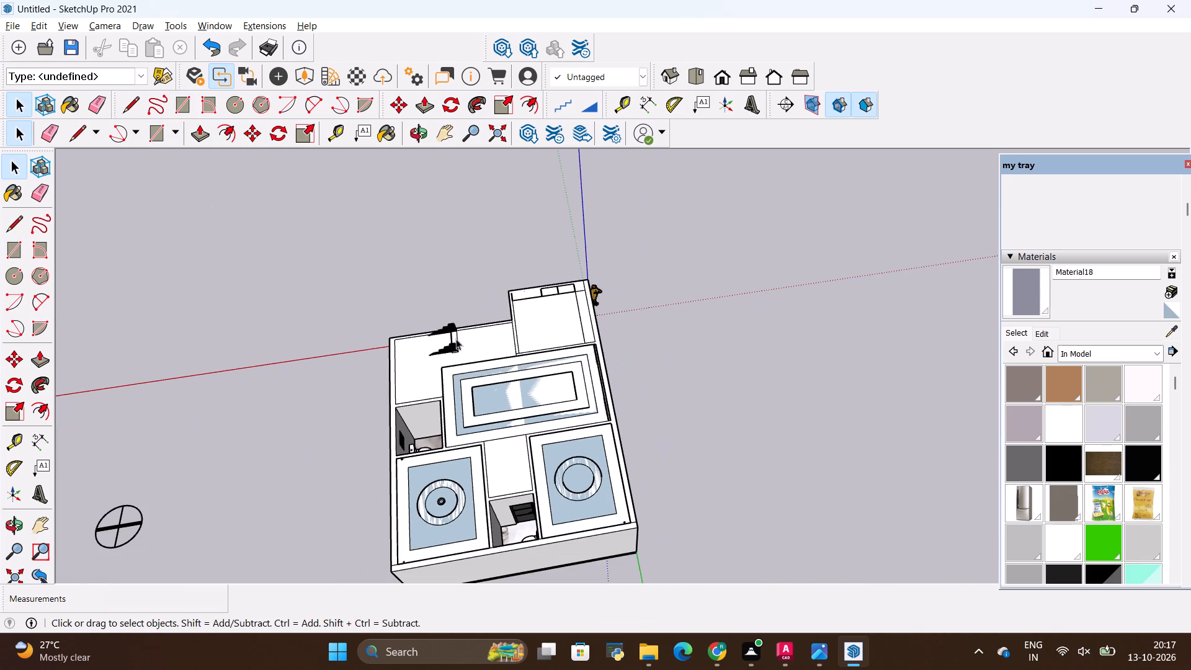
middle_click_drag(389, 368, 772, 346)
scroll(527, 347, "down", 1)
middle_click_drag(477, 418, 615, 431)
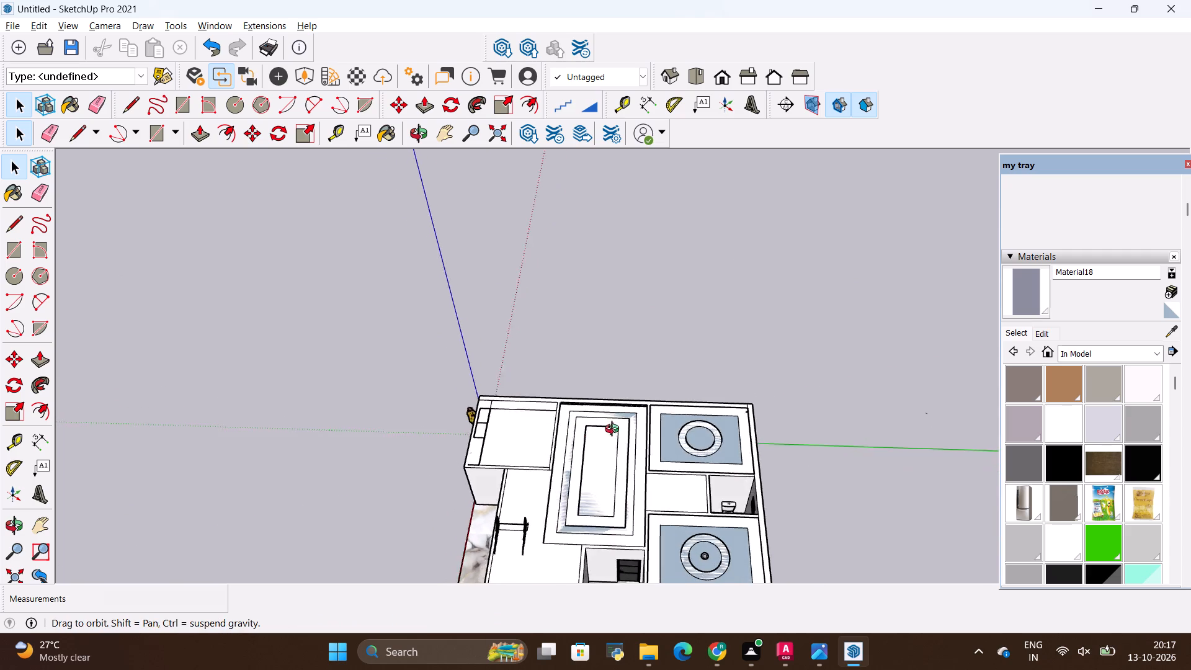
middle_click_drag(615, 431, 704, 306)
scroll(692, 370, "down", 5)
middle_click_drag(664, 441, 710, 341)
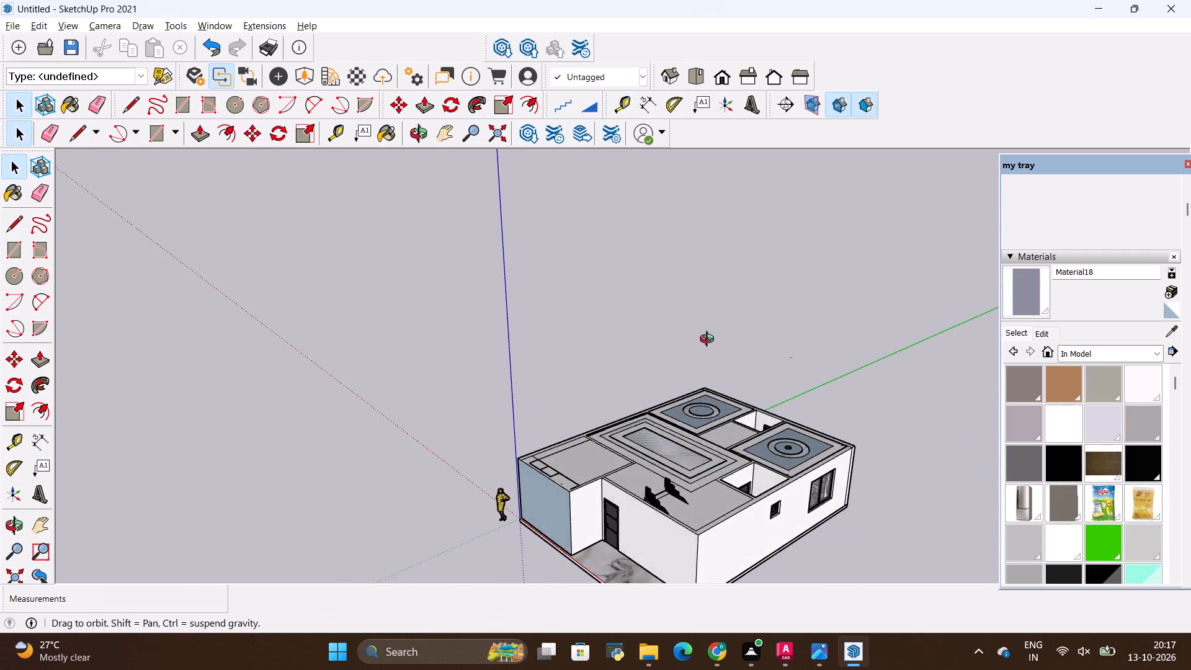
middle_click_drag(710, 341, 712, 287)
scroll(691, 464, "up", 3)
scroll(694, 411, "up", 1)
middle_click_drag(694, 411, 710, 530)
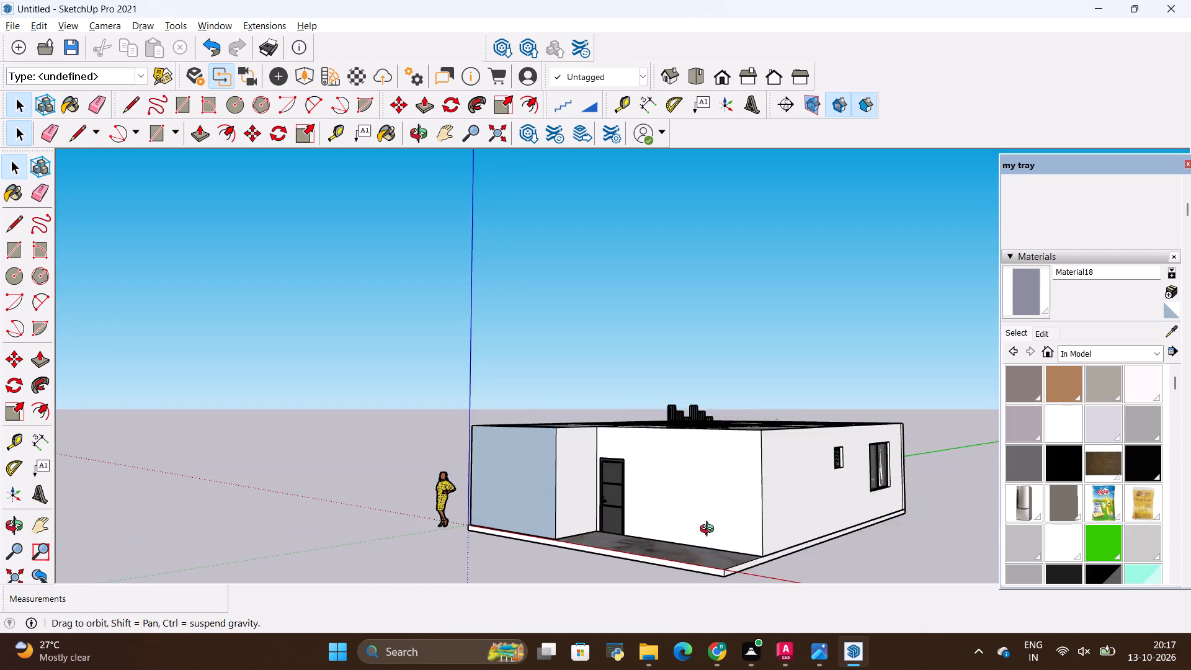
middle_click_drag(710, 530, 711, 542)
scroll(702, 427, "down", 5)
middle_click_drag(716, 408, 708, 440)
scroll(665, 363, "down", 4)
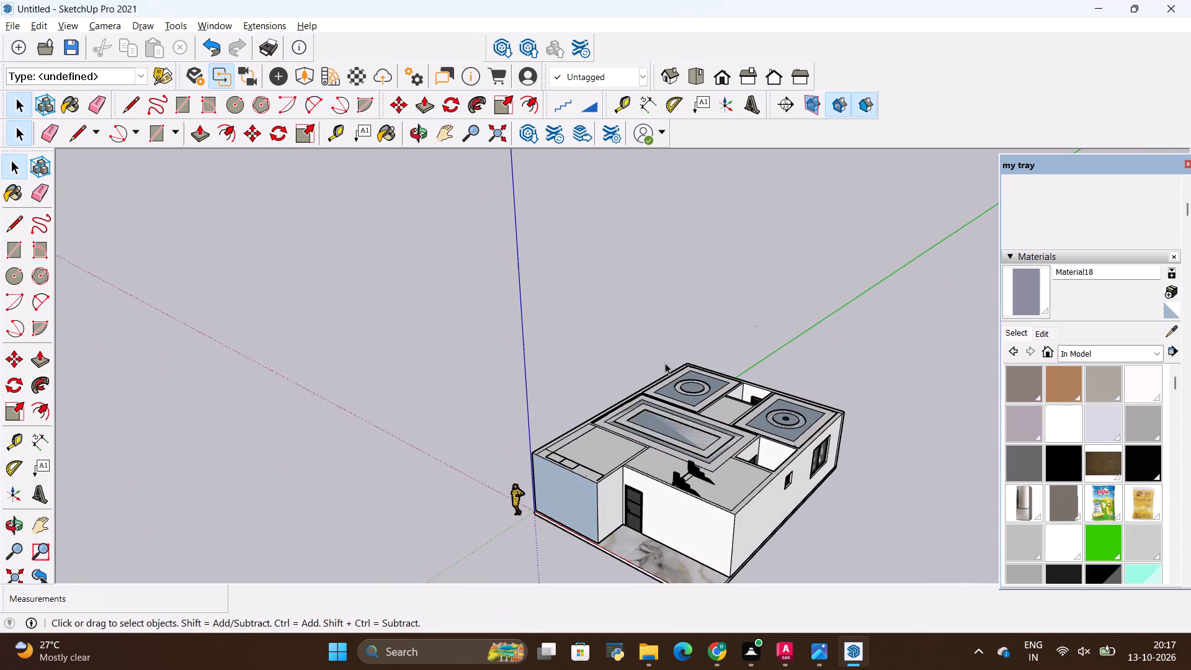
scroll(659, 406, "down", 6)
scroll(667, 447, "up", 3)
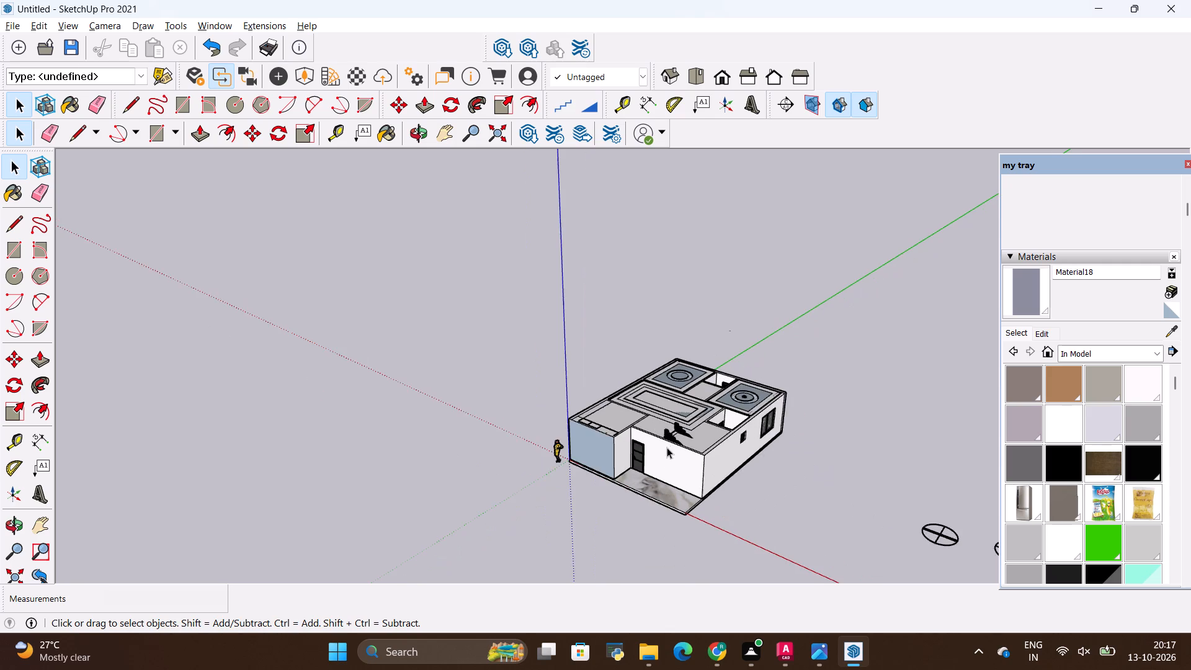
scroll(667, 447, "up", 3)
middle_click_drag(670, 419, 698, 503)
scroll(699, 489, "up", 1)
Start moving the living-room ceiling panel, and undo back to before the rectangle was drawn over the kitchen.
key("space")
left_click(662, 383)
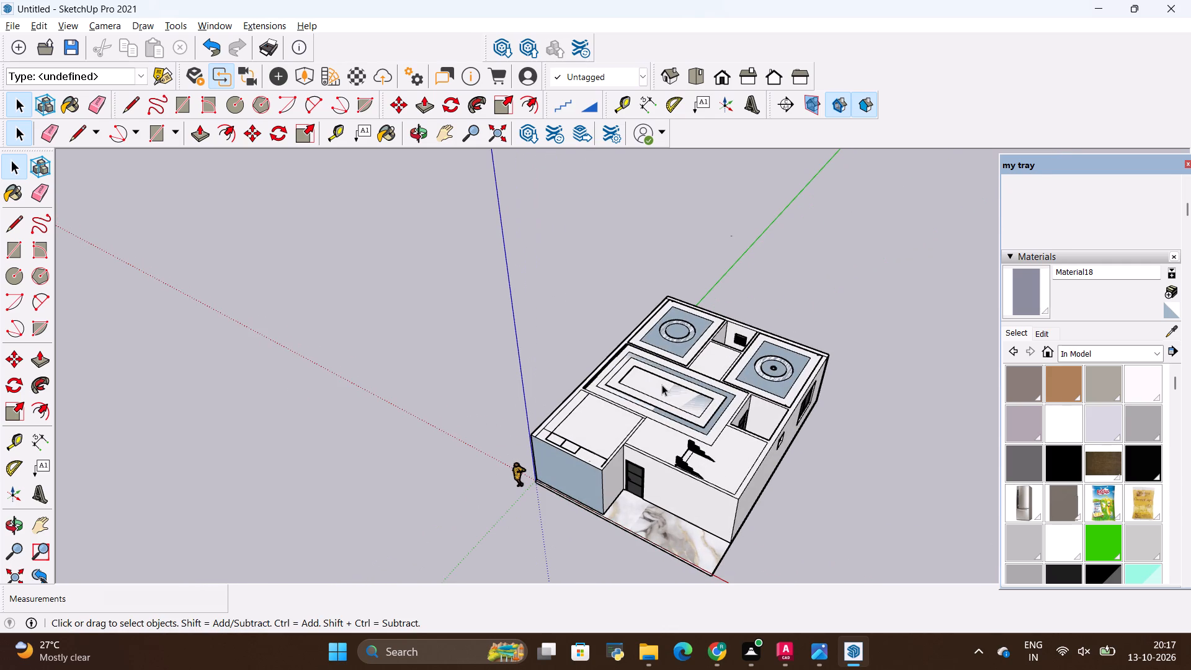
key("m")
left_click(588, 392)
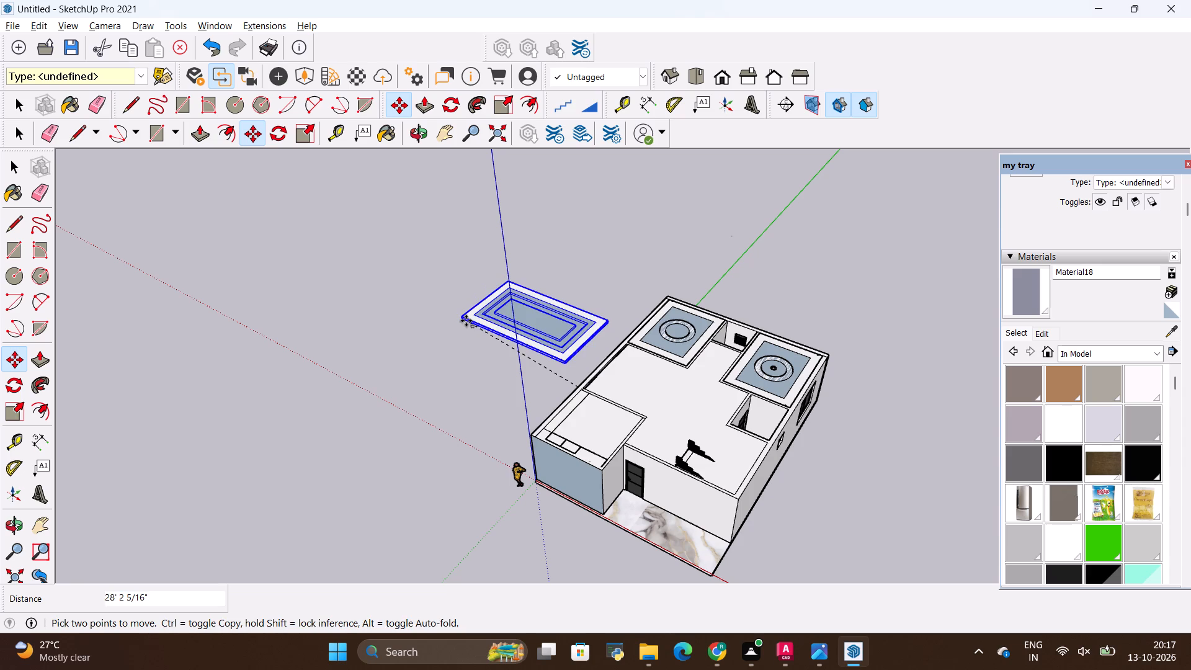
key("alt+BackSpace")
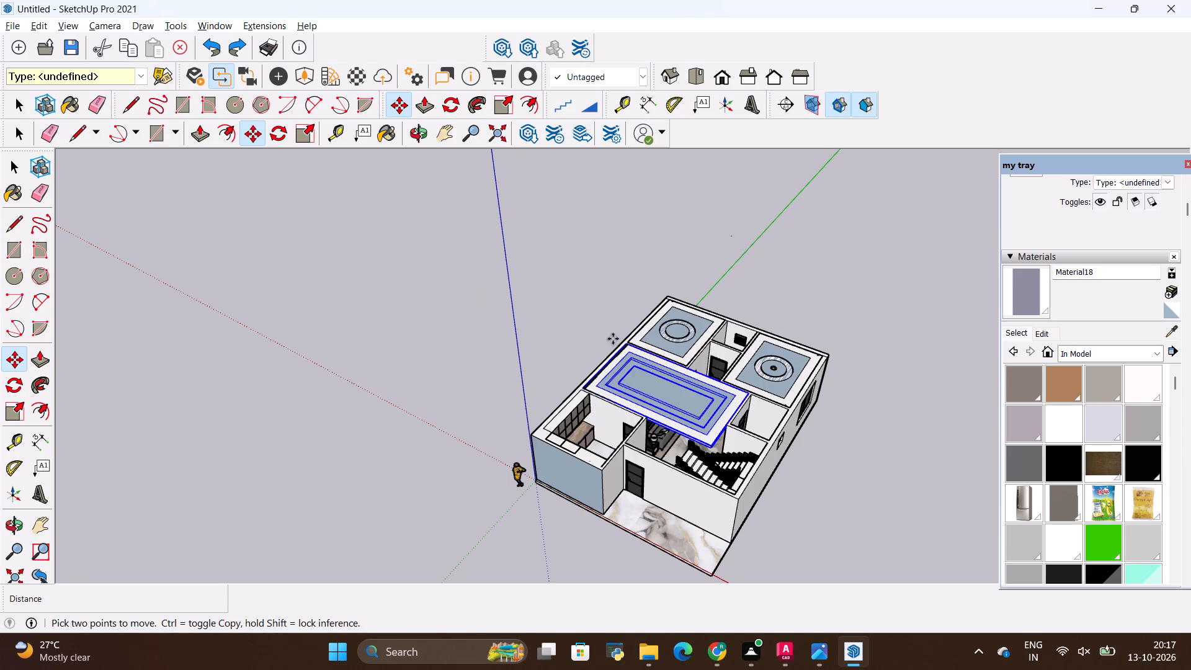
Move the living-room ceiling panel by its corner about 25' 9" out beyond the house's outer wall, and deselect it.
key("space")
left_click(649, 390)
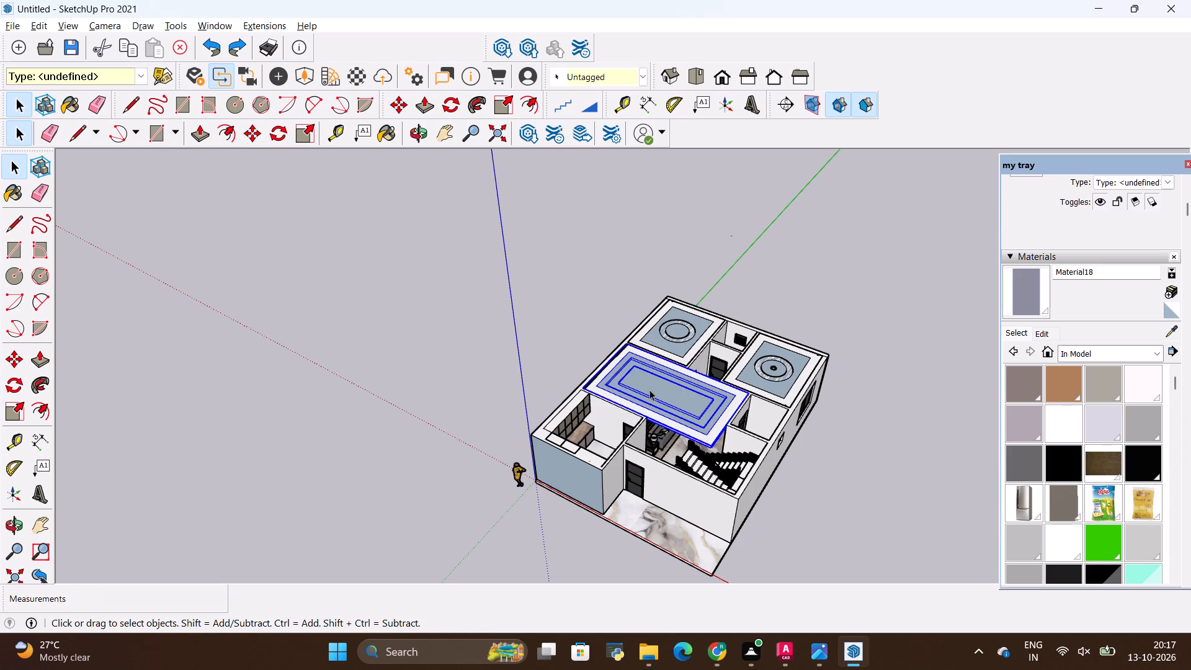
key("m")
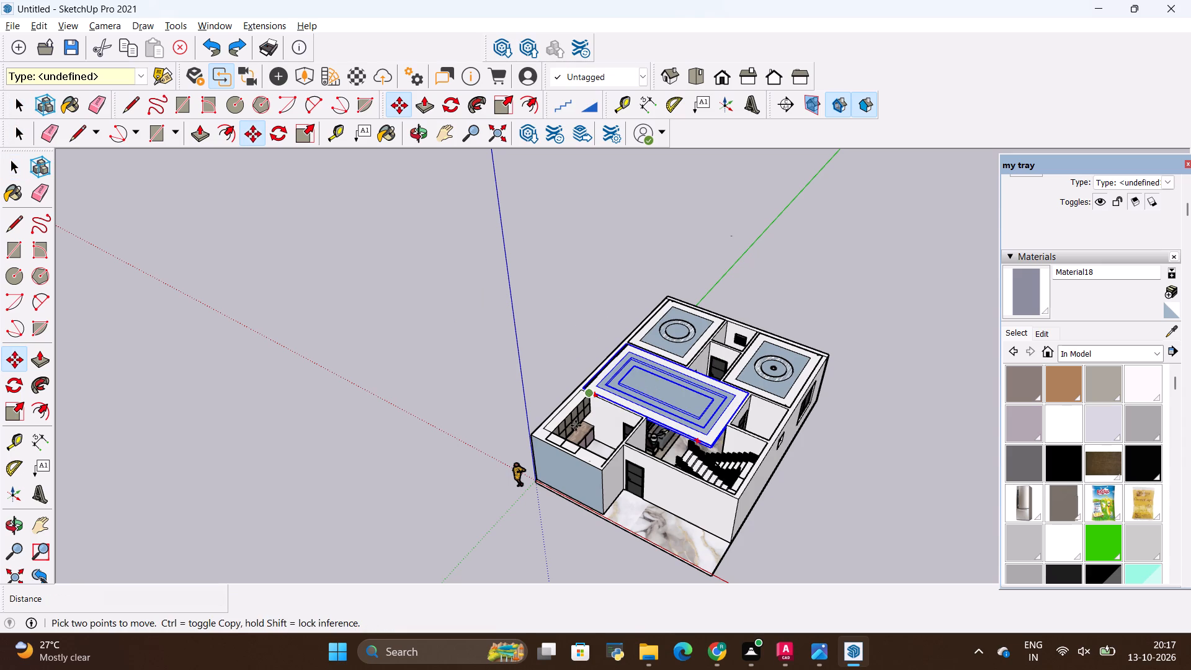
left_click(585, 389, "ctrl")
key("Escape")
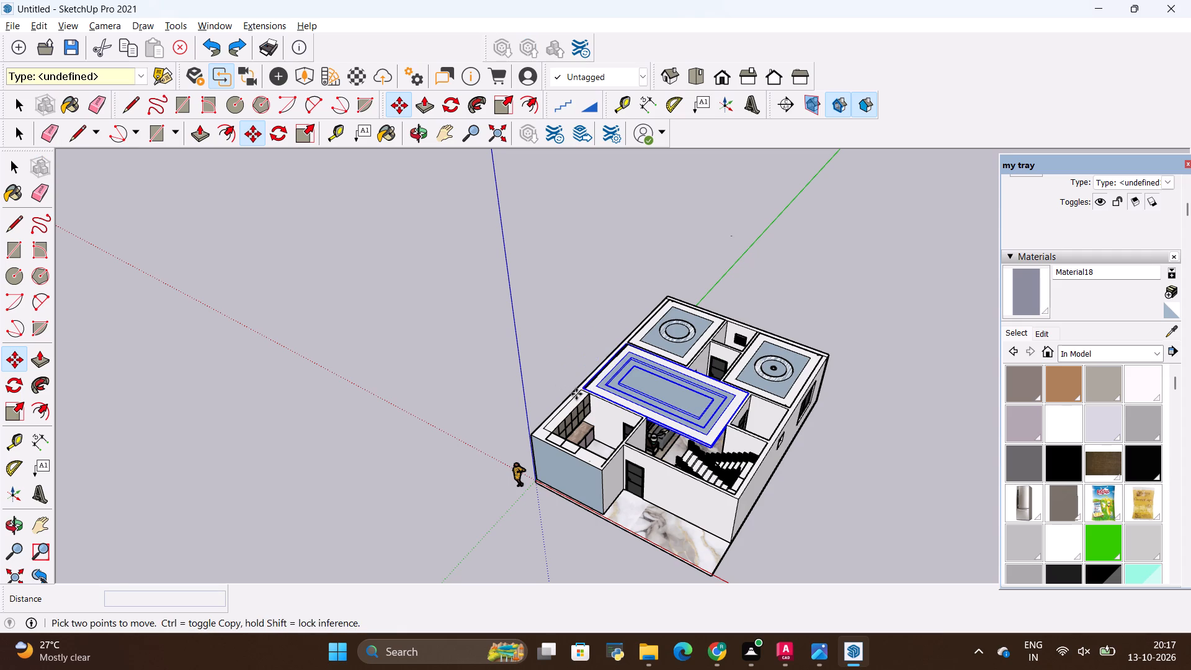
left_click(585, 388)
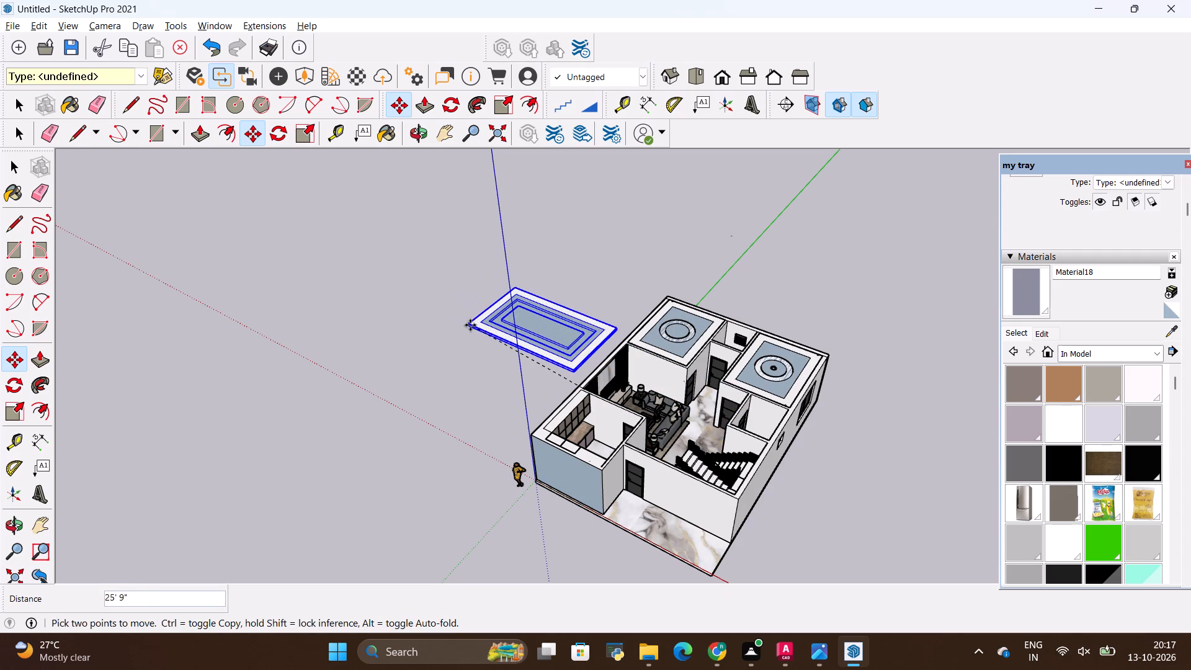
left_click(470, 325)
key("space")
left_click(374, 329)
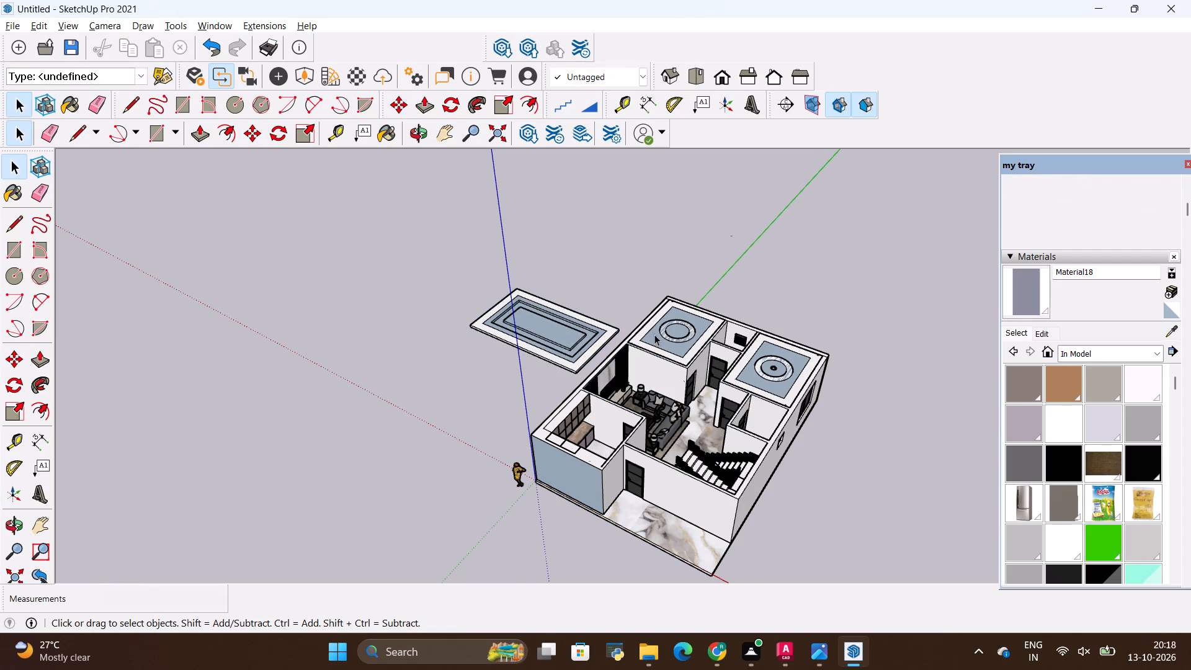
Move the ceiling panel of the bedroom beside the living room about 14' 11 3/8" outside the house, and deselect it.
scroll(654, 334, "up", 3)
middle_click_drag(679, 382, 476, 431)
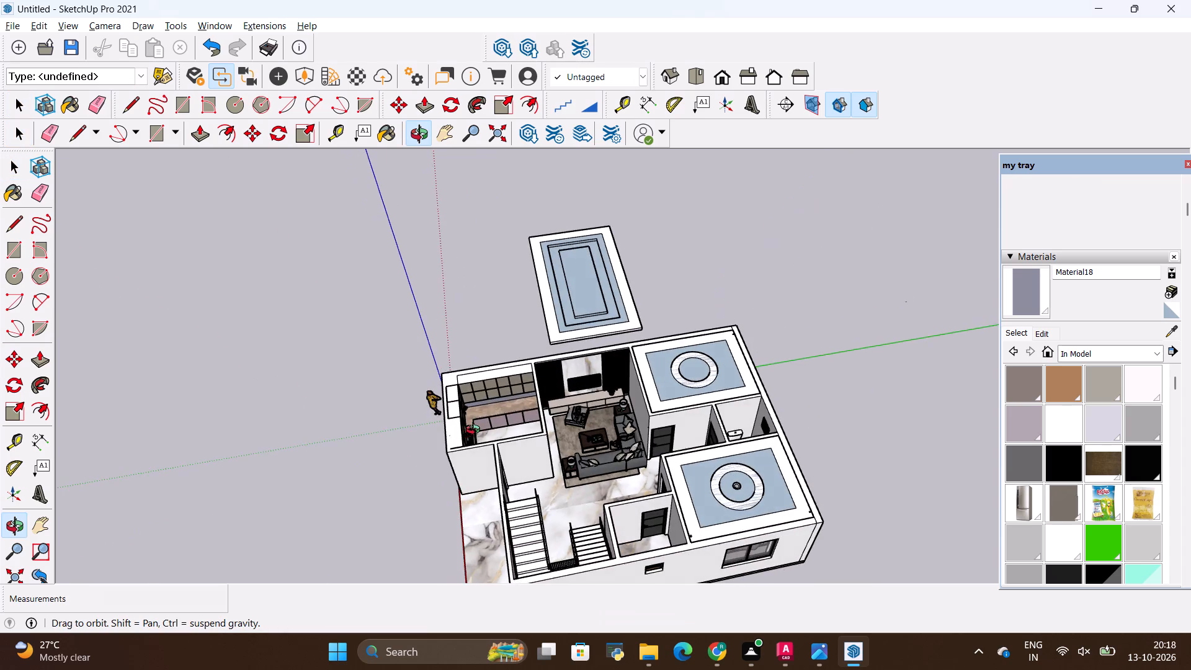
middle_click_drag(476, 431, 429, 432)
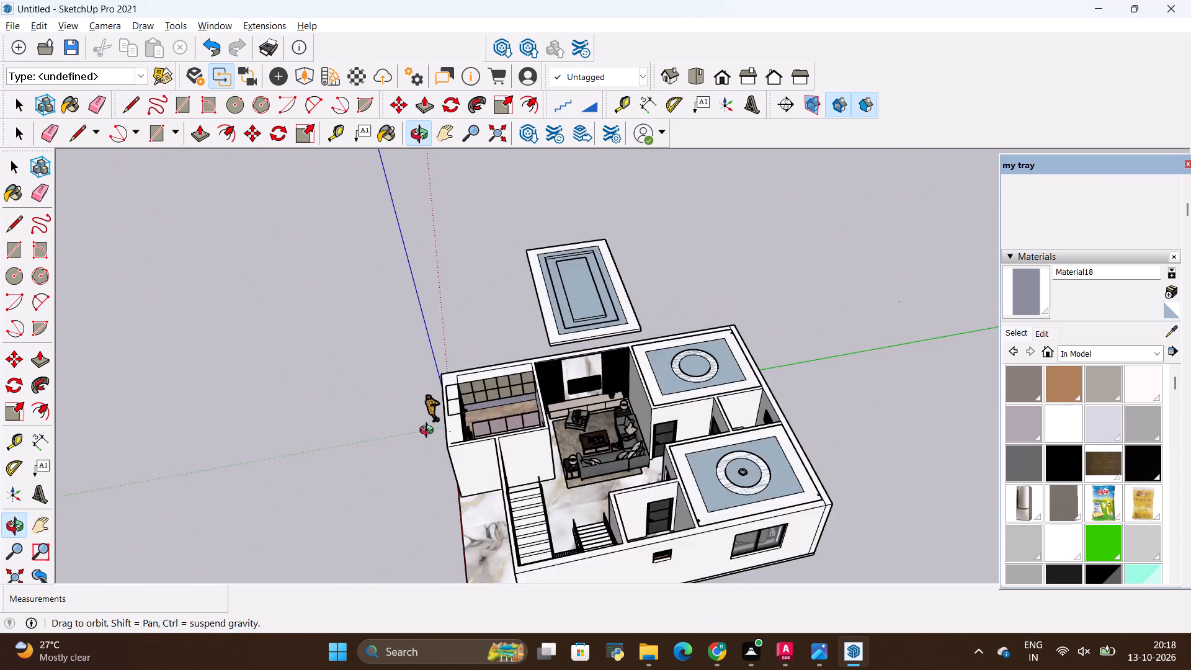
middle_click_drag(429, 432, 363, 475)
middle_click_drag(525, 421, 470, 468)
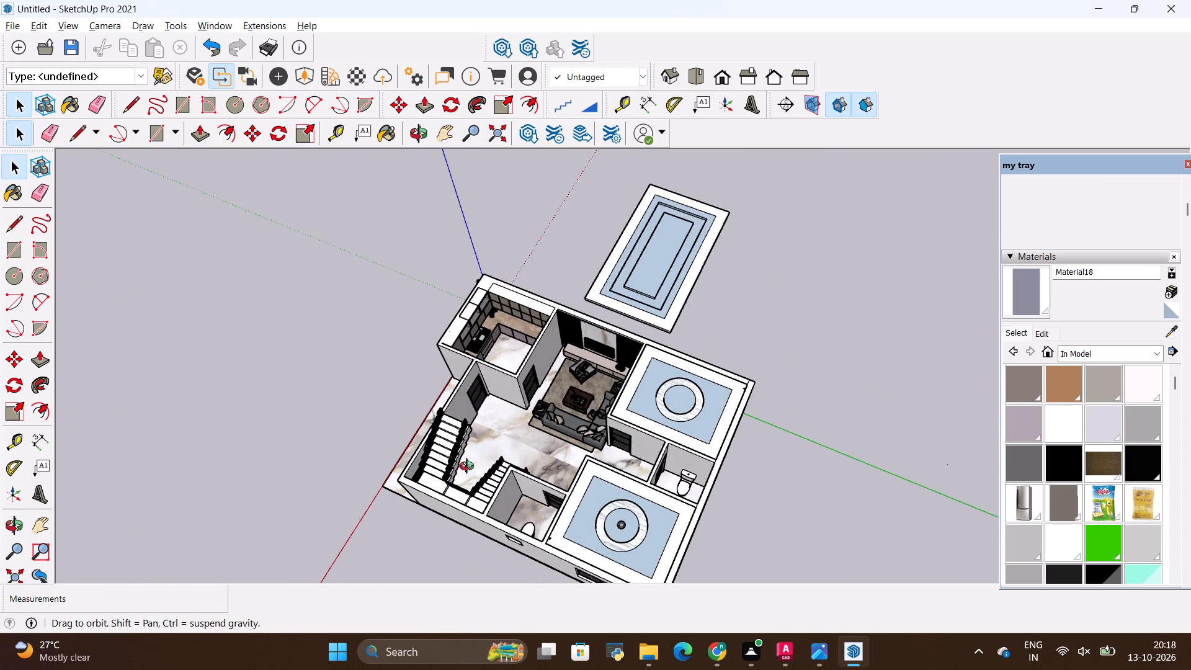
middle_click_drag(470, 468, 445, 474)
scroll(558, 393, "up", 4)
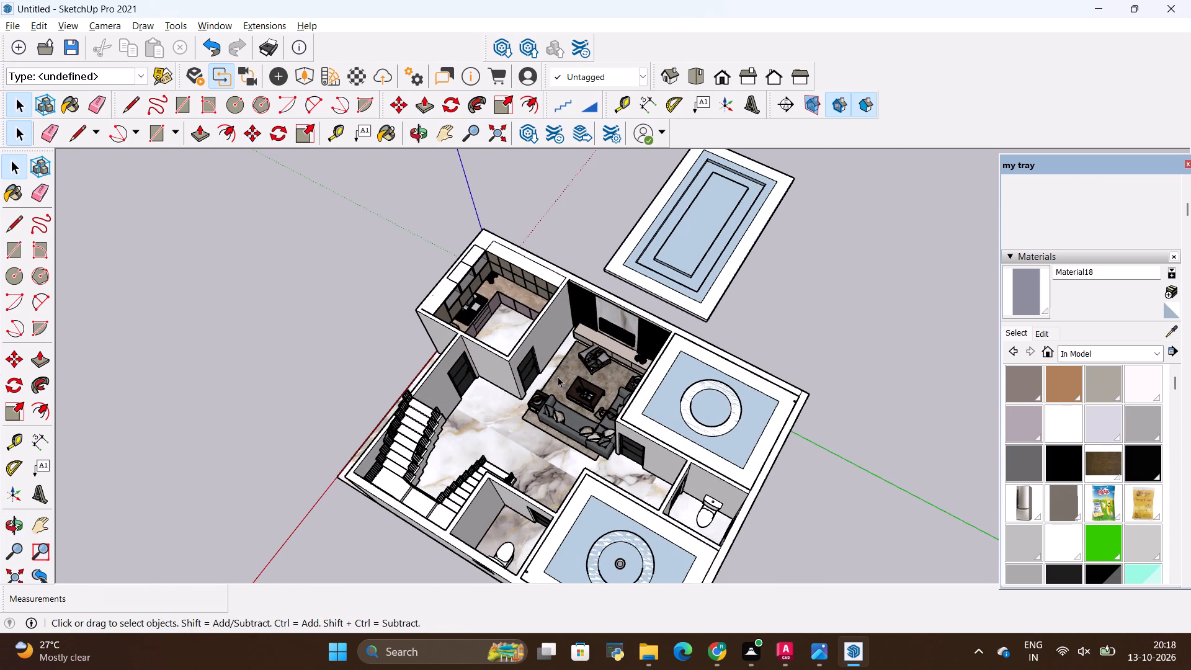
middle_click_drag(561, 375, 597, 299)
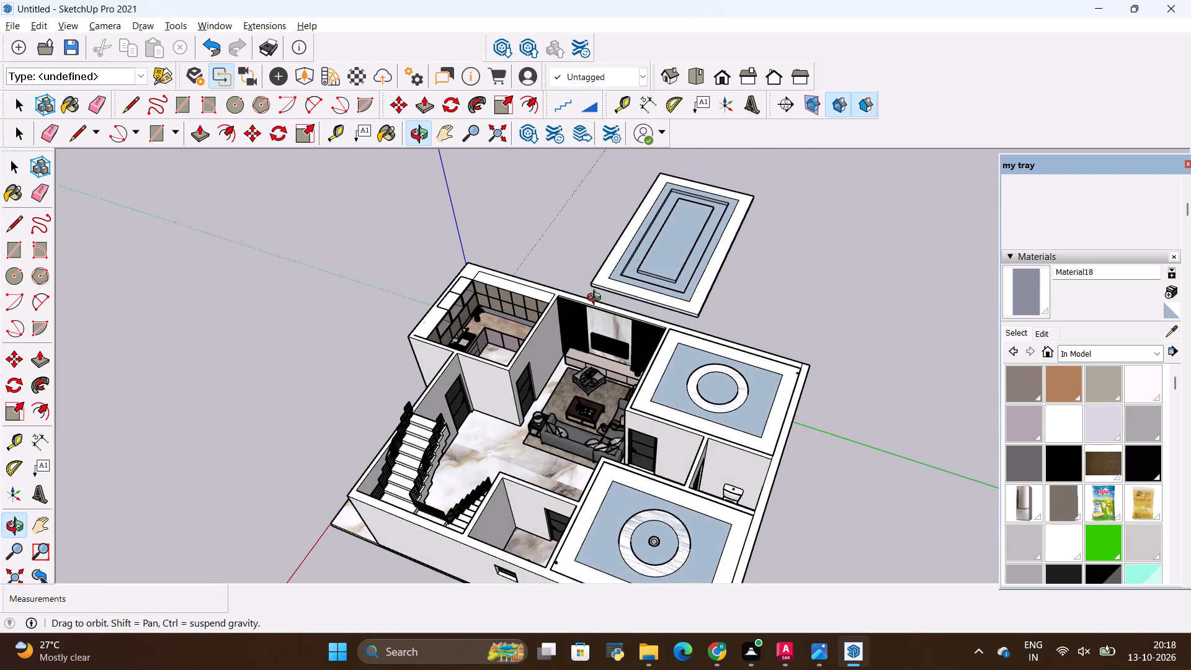
middle_click_drag(597, 299, 586, 361)
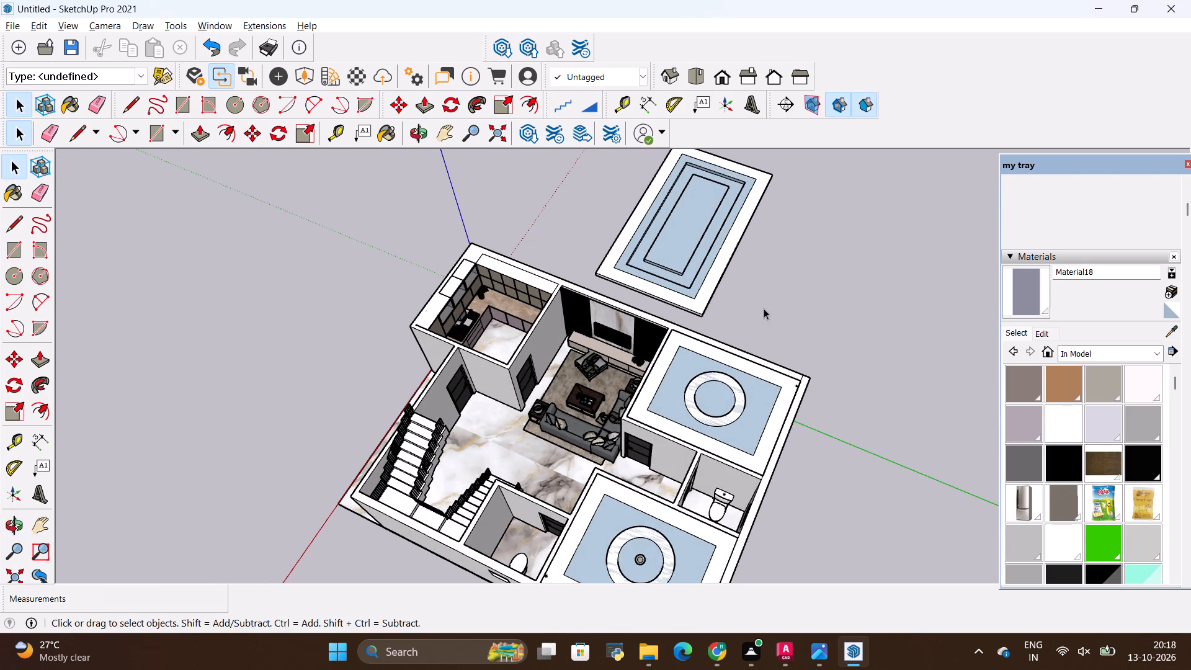
left_click(700, 359)
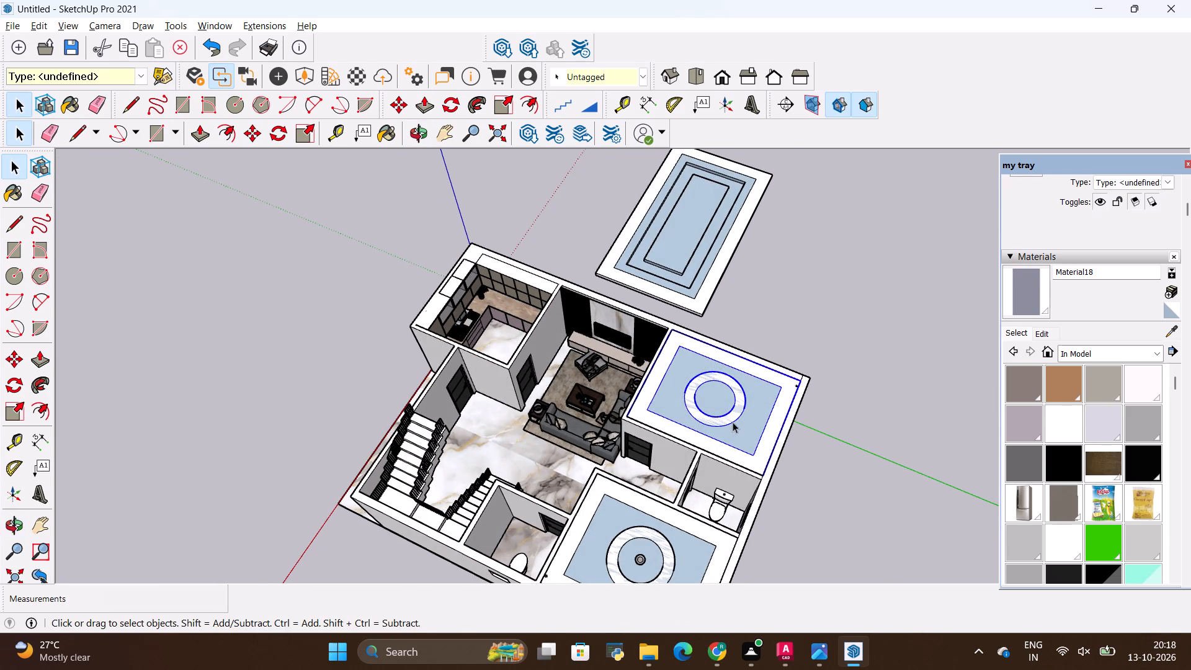
key("m")
left_click(761, 470)
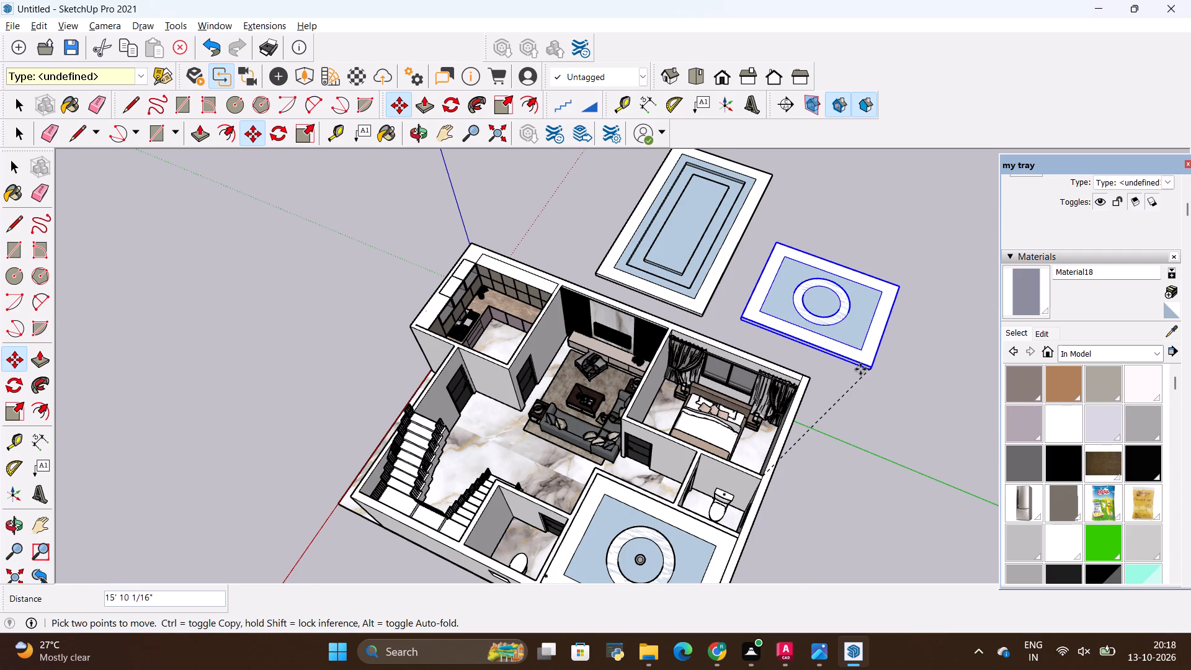
left_click(849, 369)
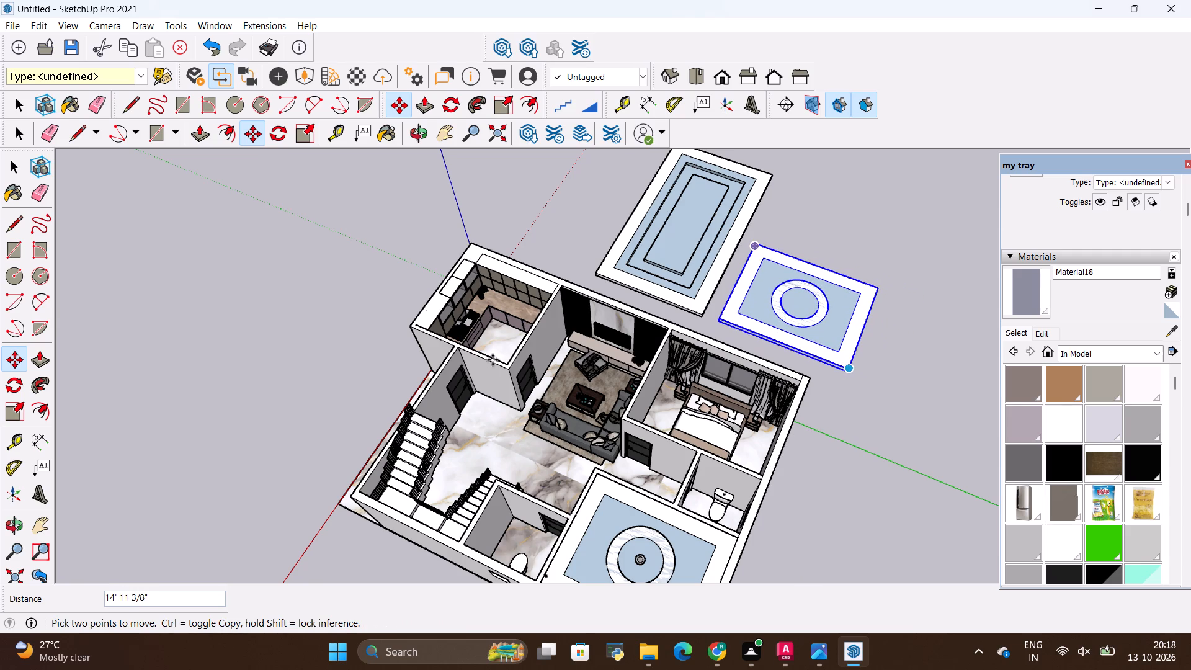
key("space")
left_click(380, 352)
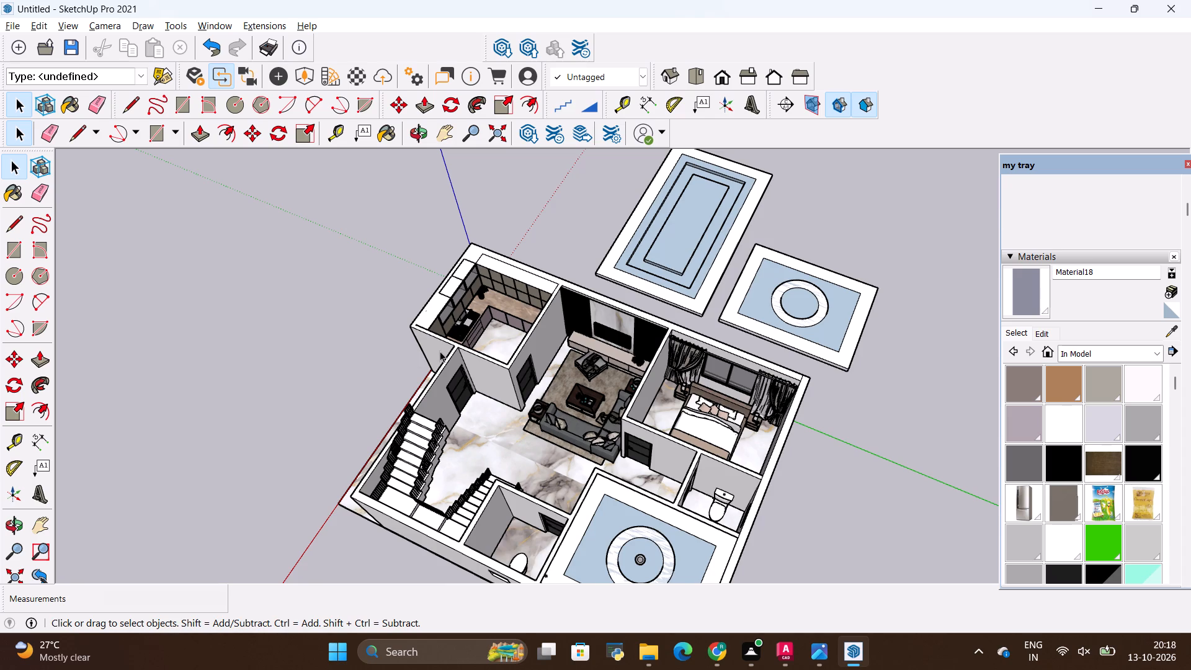
Save the model.
scroll(440, 351, "up", 2)
scroll(441, 351, "down", 3)
middle_click_drag(457, 347, 460, 372)
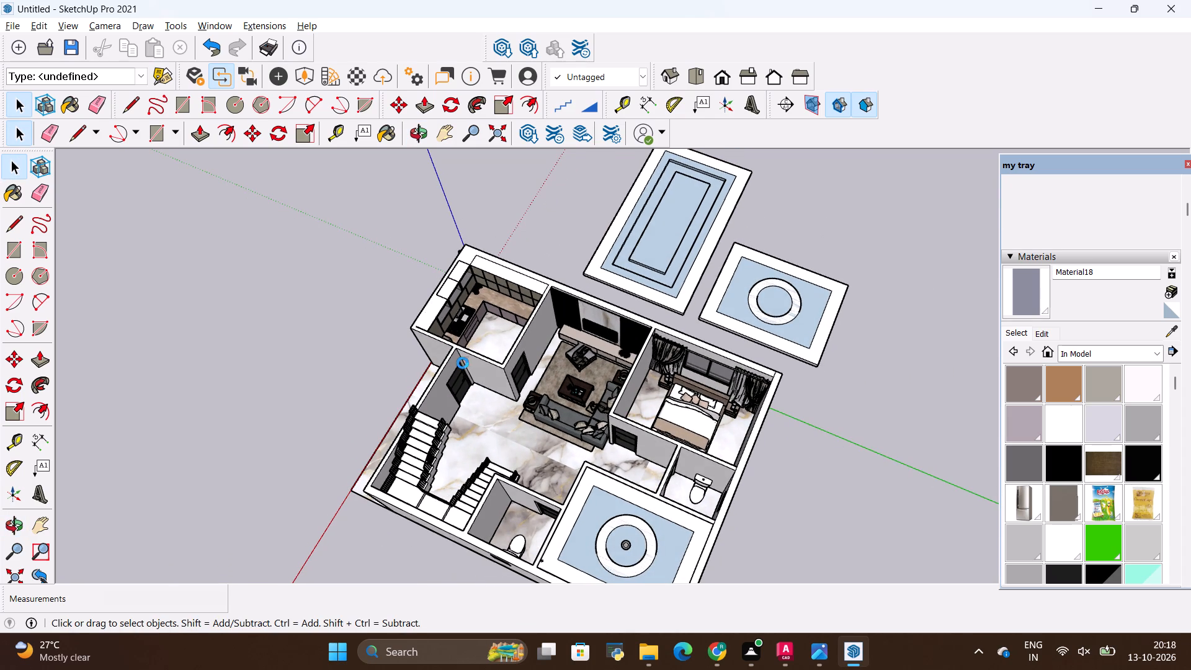
scroll(470, 351, "down", 3)
key("ctrl+s")
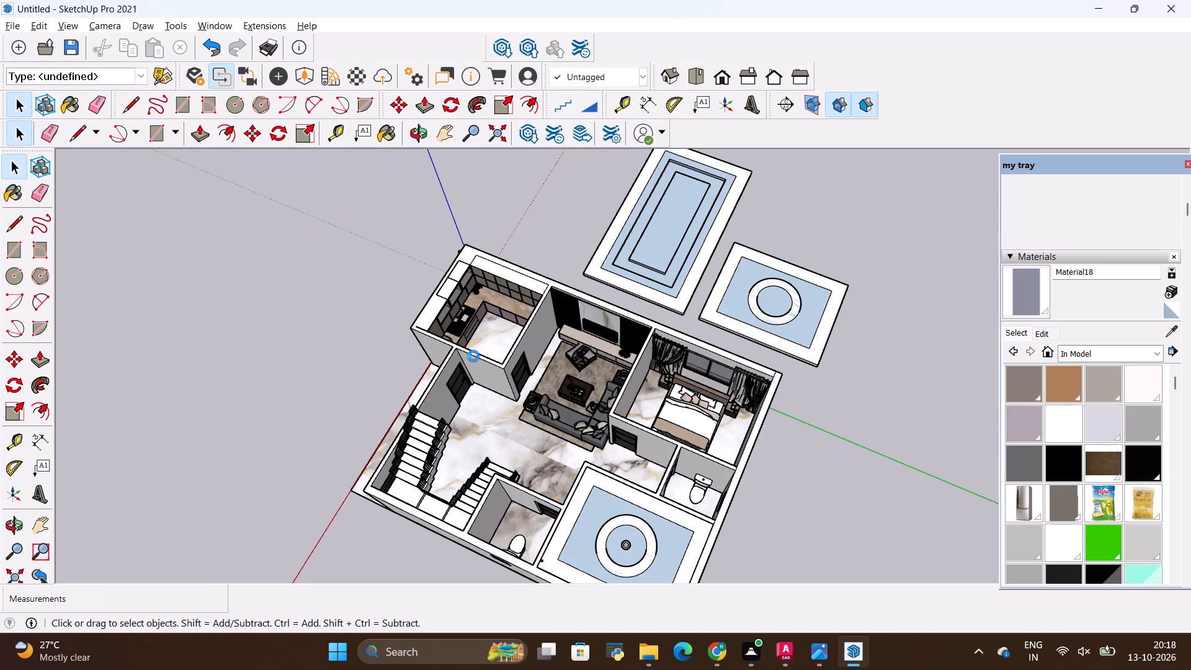
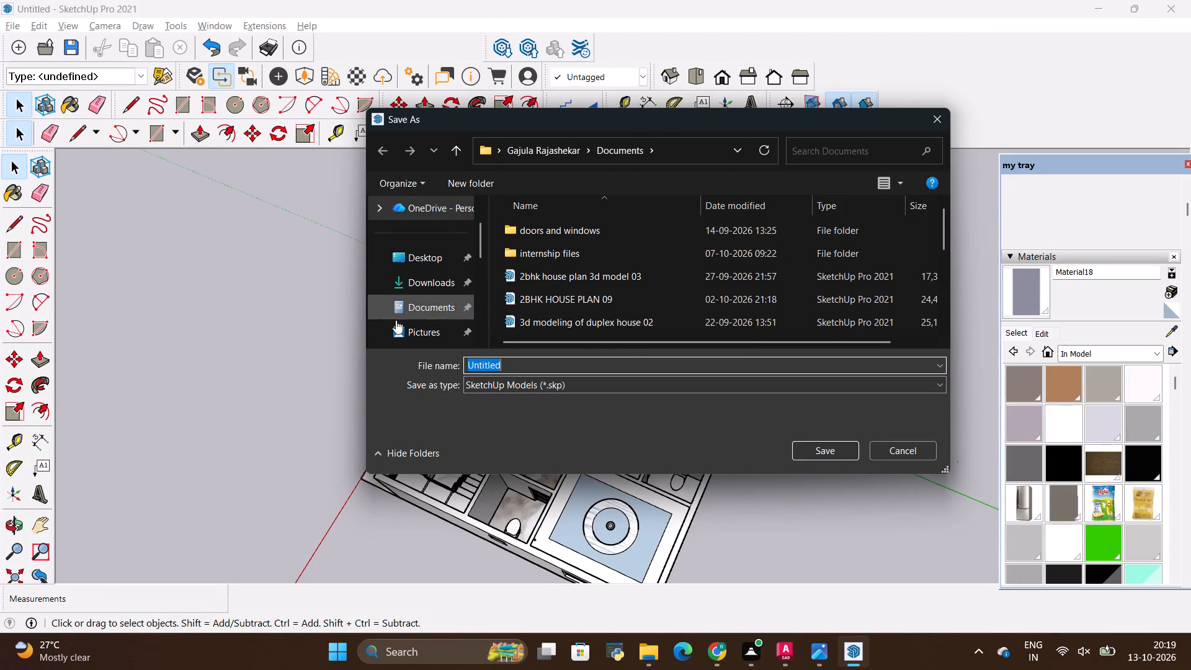
Save the model in the Downloads folder under the file name "2bhk house plan 14".
left_click(417, 276)
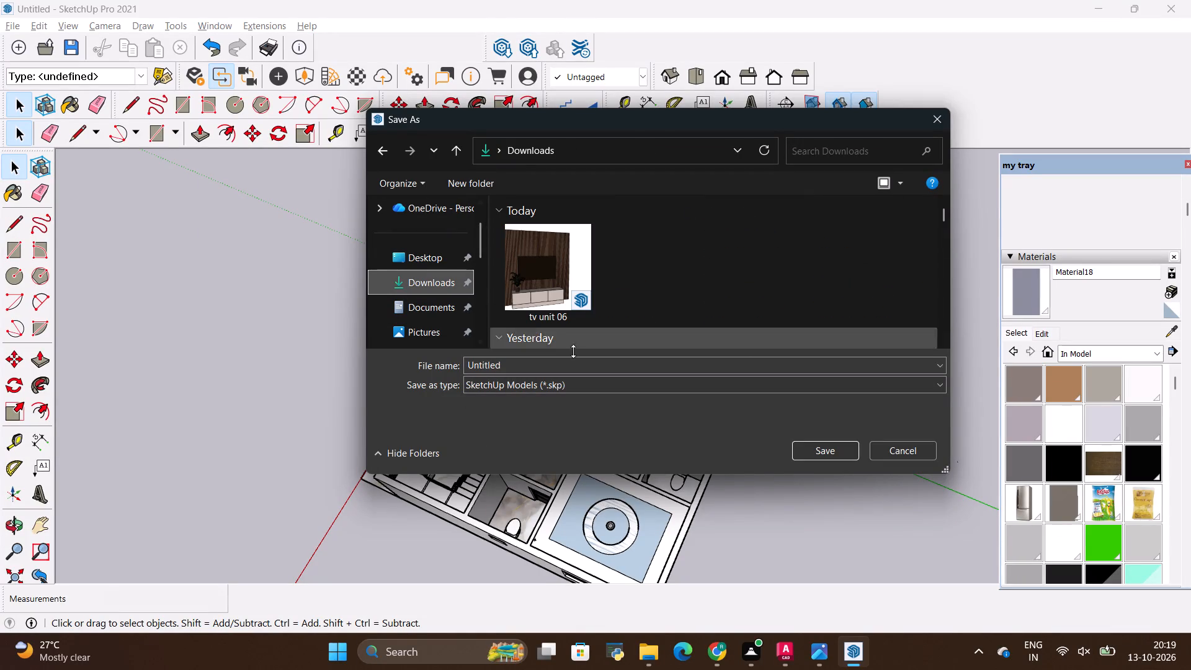
left_click(569, 364)
key("BackSpace")
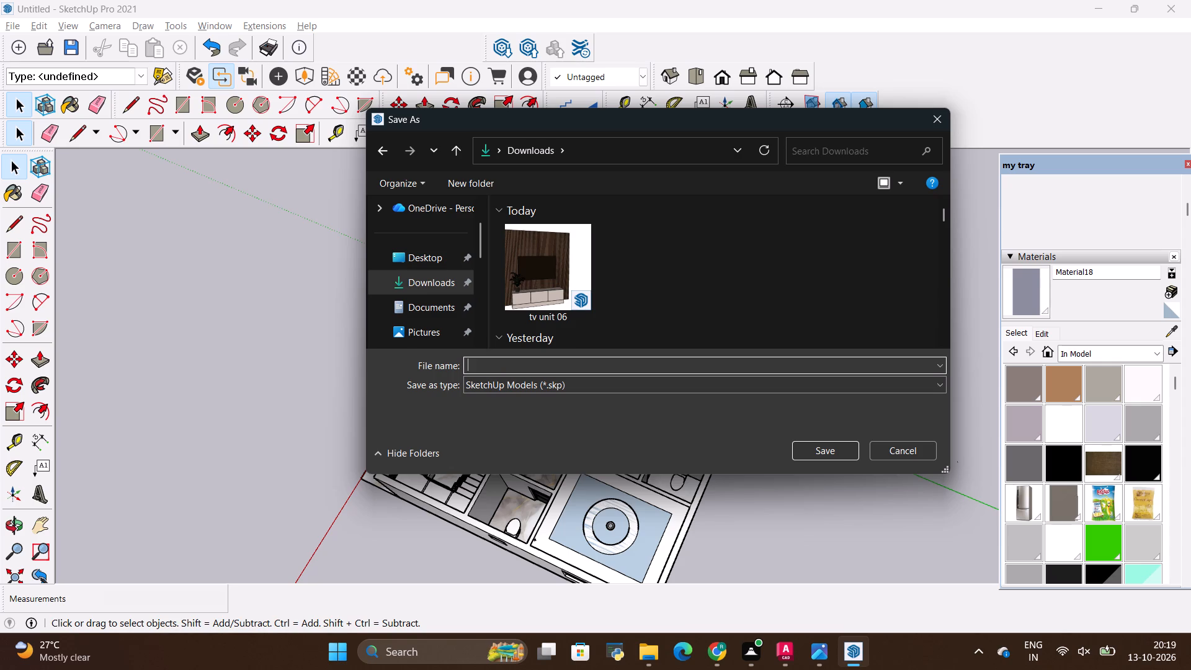
type("2bhk")
key("space")
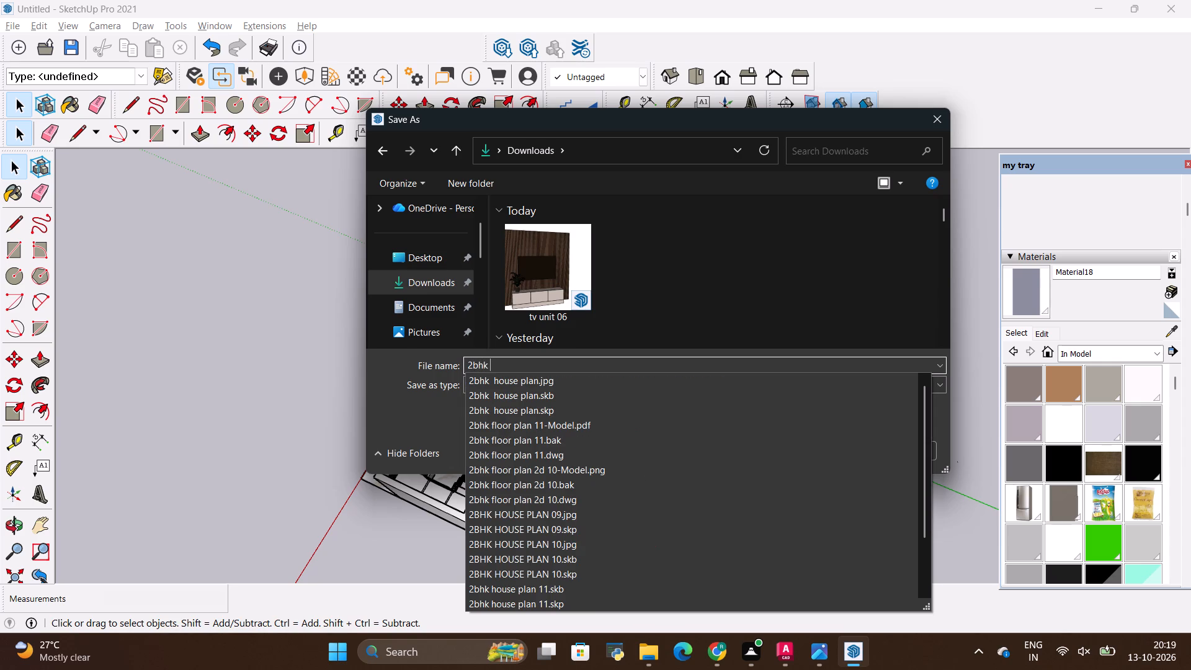
type("house")
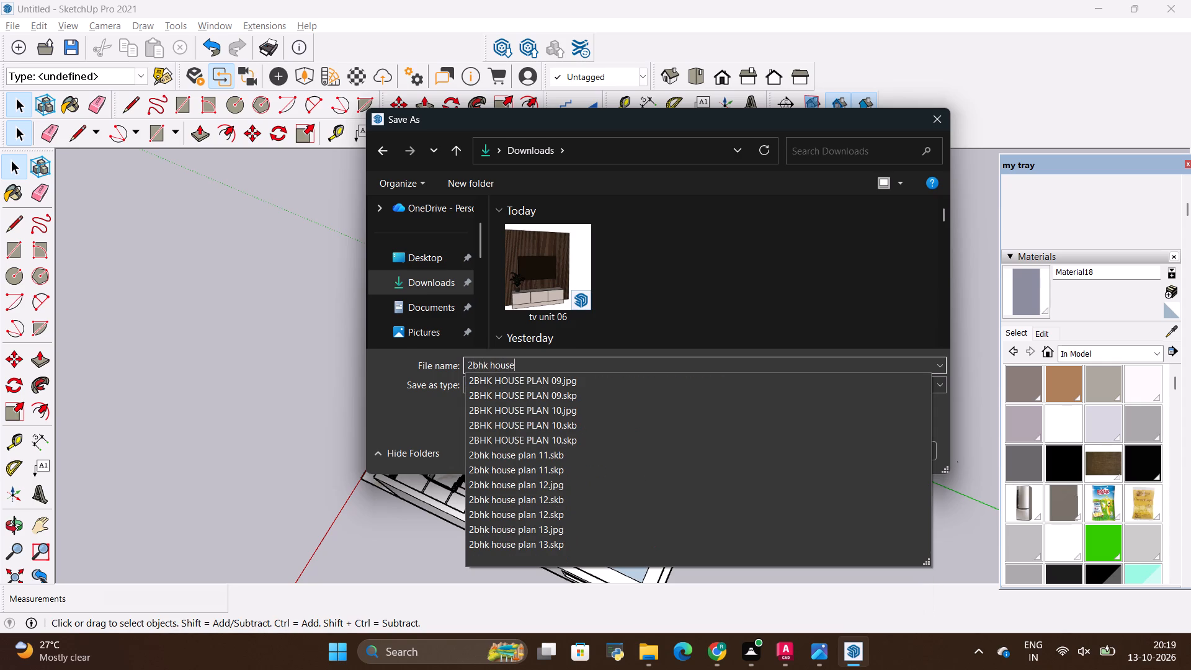
key("space")
type("plan")
key("space")
key("1")
key("4")
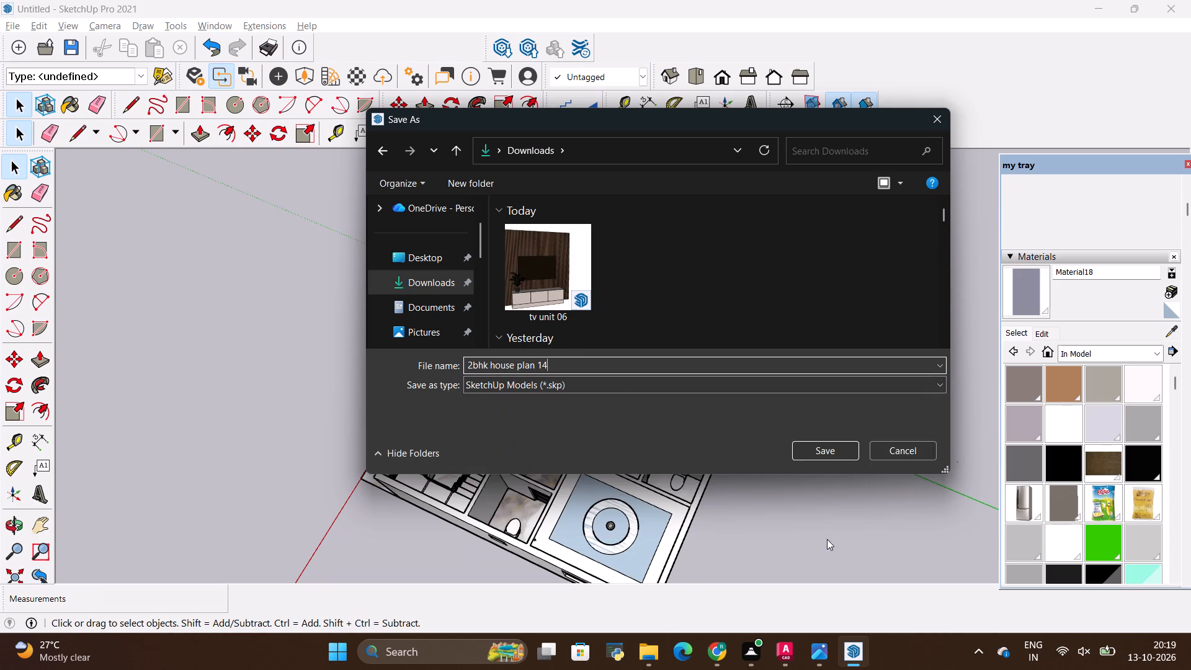
left_click(844, 458)
Frame the whole house from a lower oblique angle, with the open rooms and the moved ceiling panels in view.
scroll(512, 447, "down", 4)
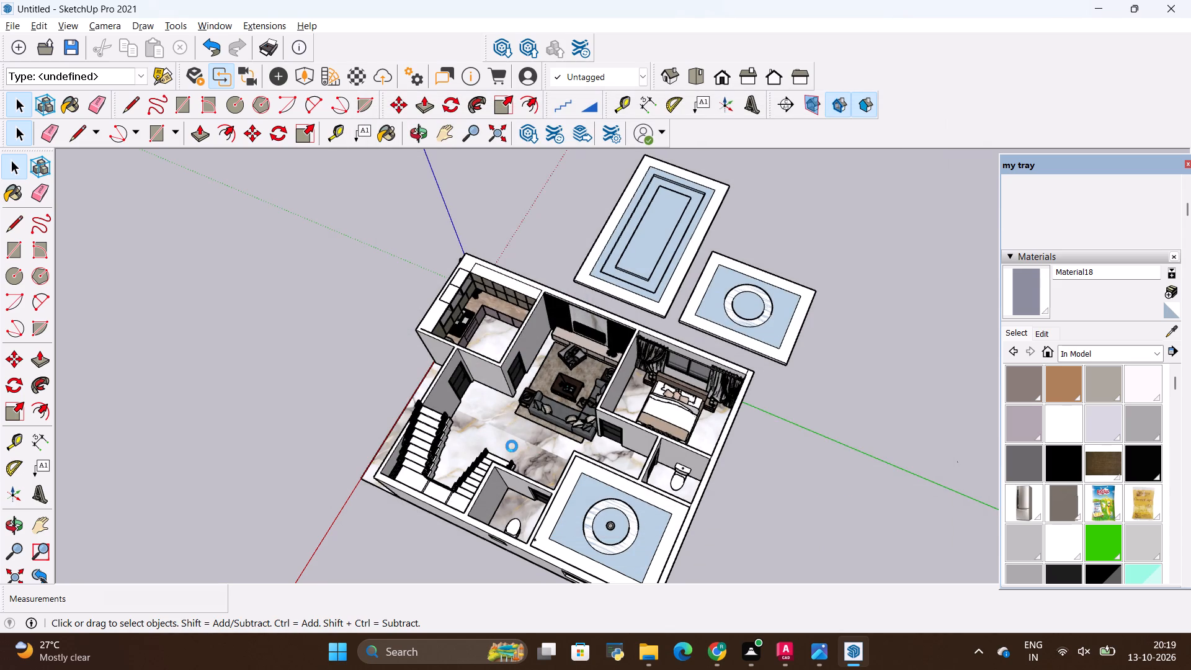
scroll(565, 356, "down", 1)
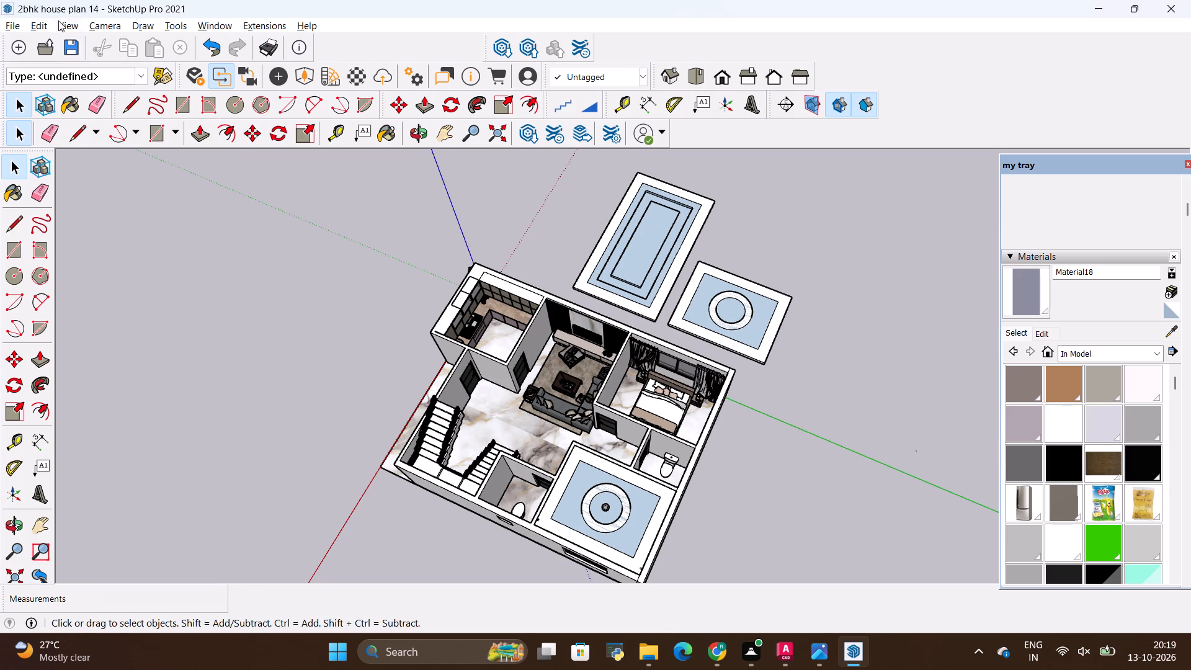
scroll(483, 276, "up", 2)
scroll(486, 267, "down", 4)
middle_click_drag(418, 316, 478, 294)
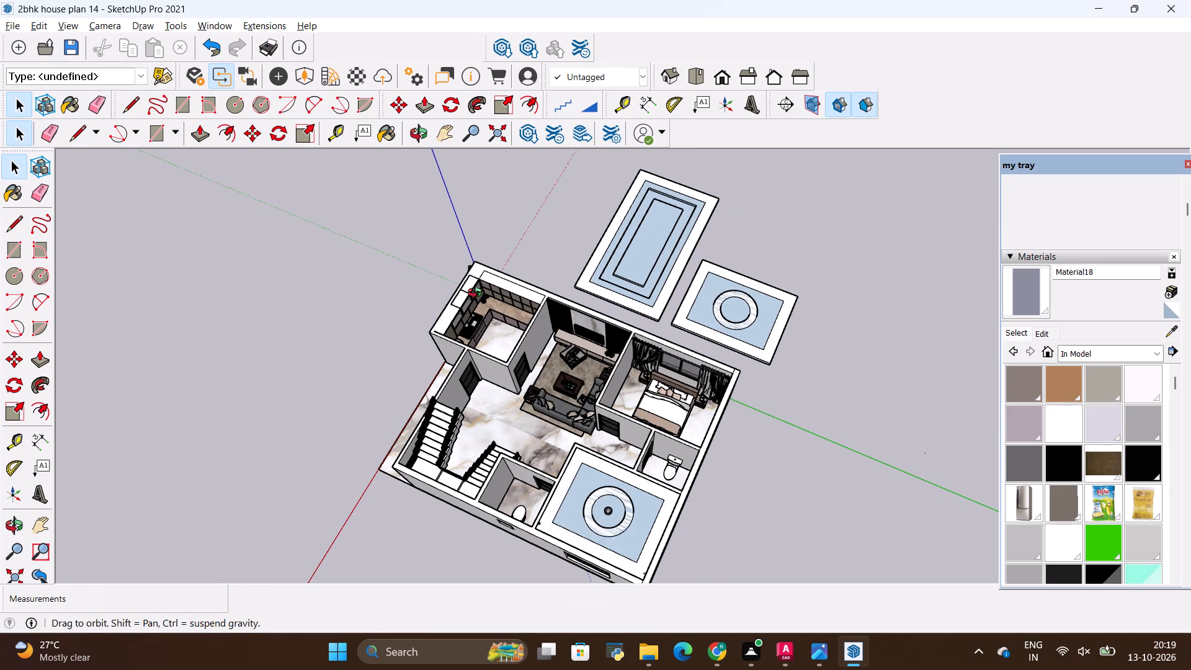
middle_click_drag(478, 294, 446, 205)
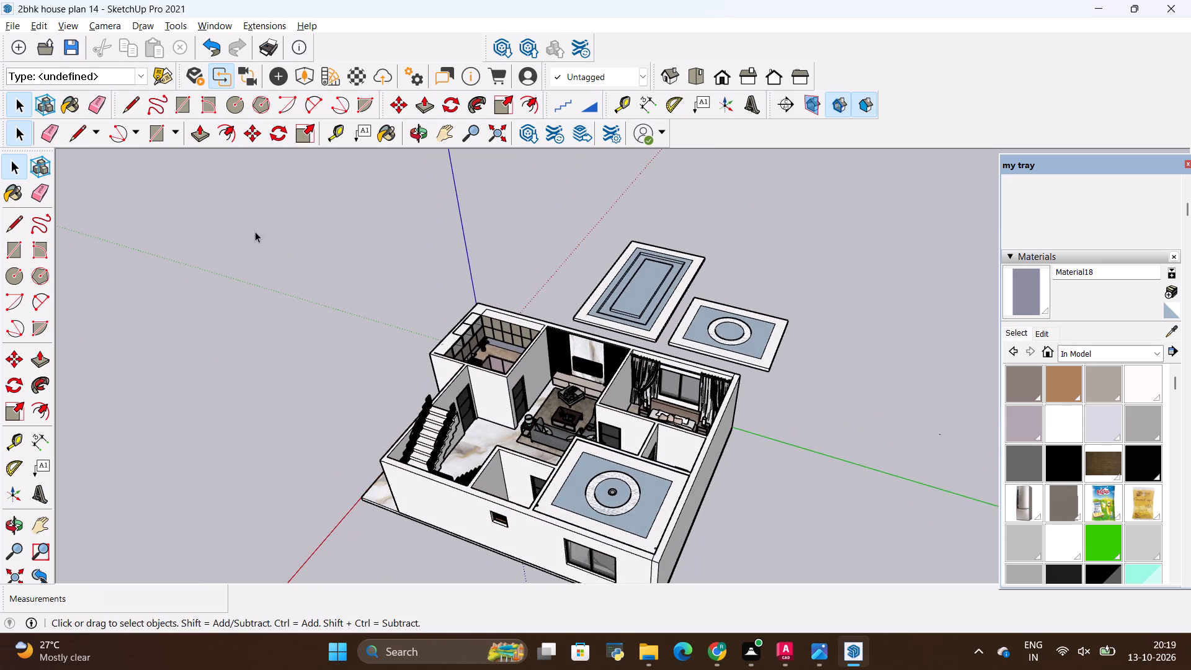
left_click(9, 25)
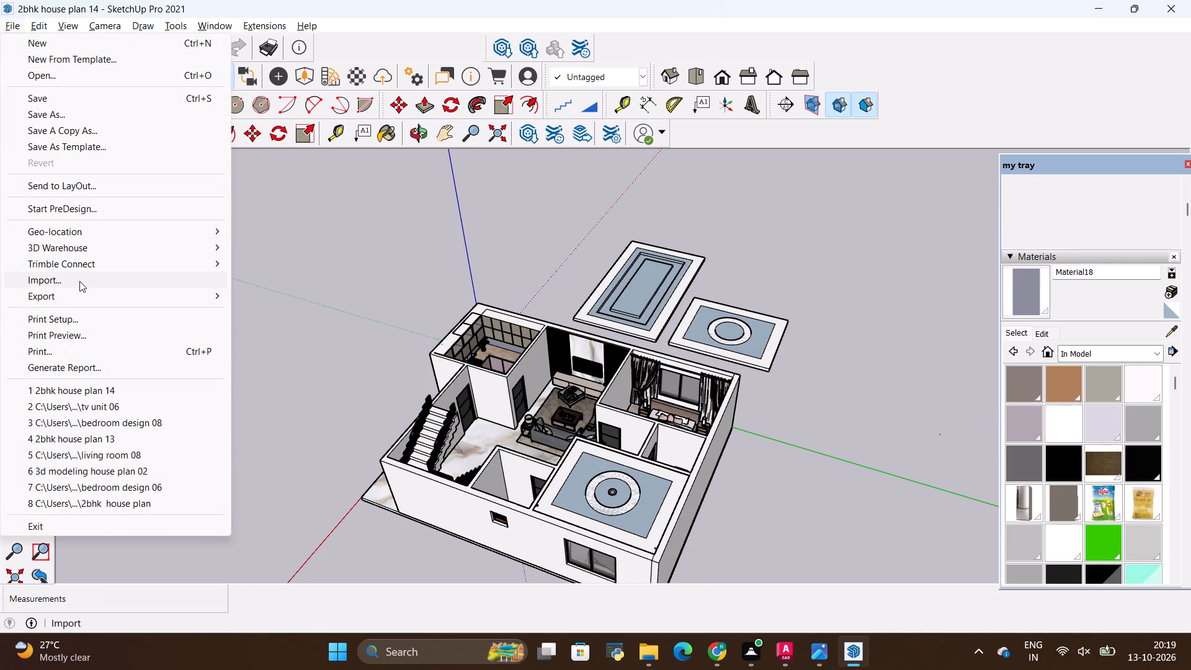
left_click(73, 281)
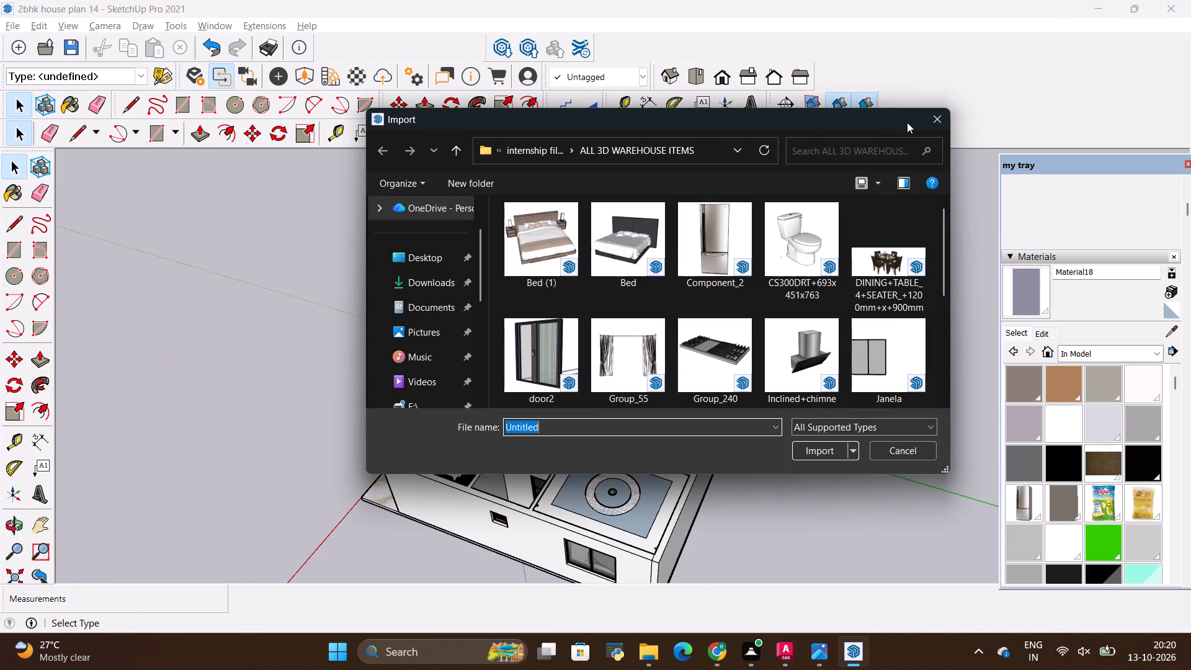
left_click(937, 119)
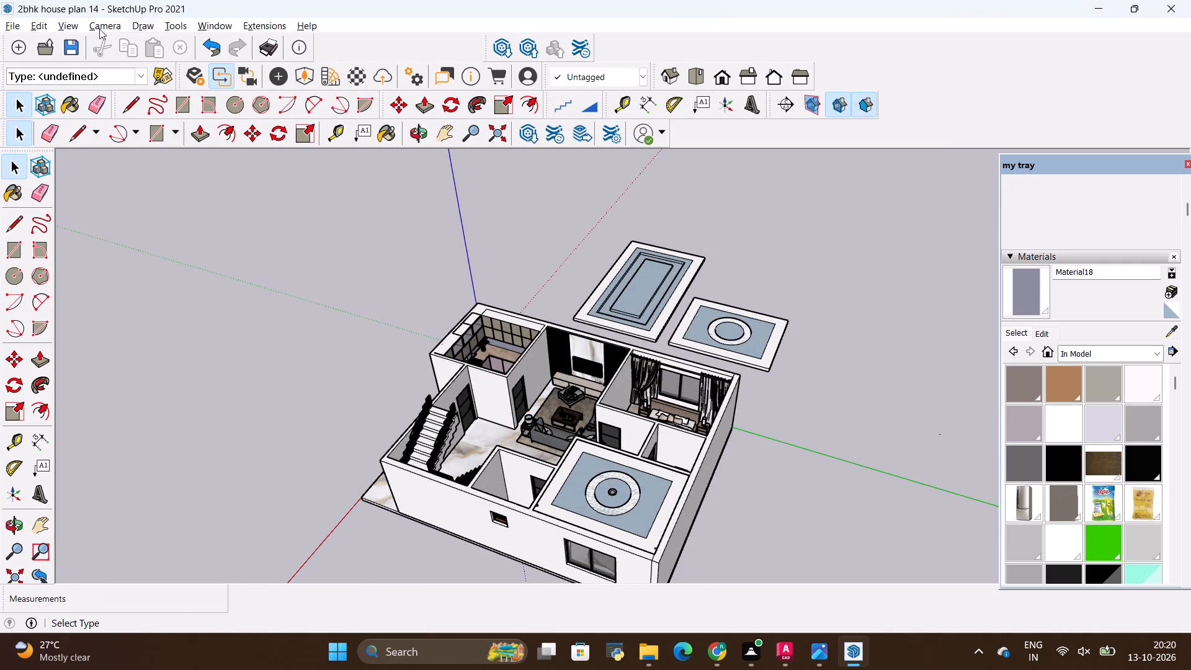
Export the current view as a JPEG 2D graphic named "2bhk house plan 14" to the Downloads folder.
left_click(20, 30)
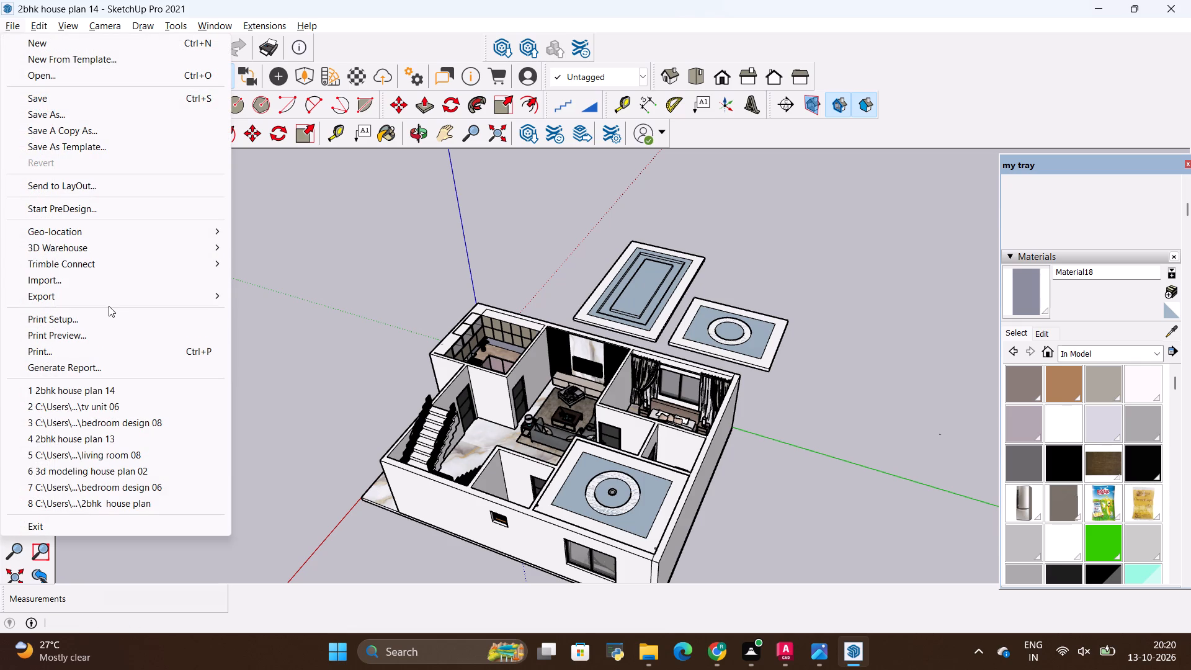
left_click(107, 302)
left_click(292, 313)
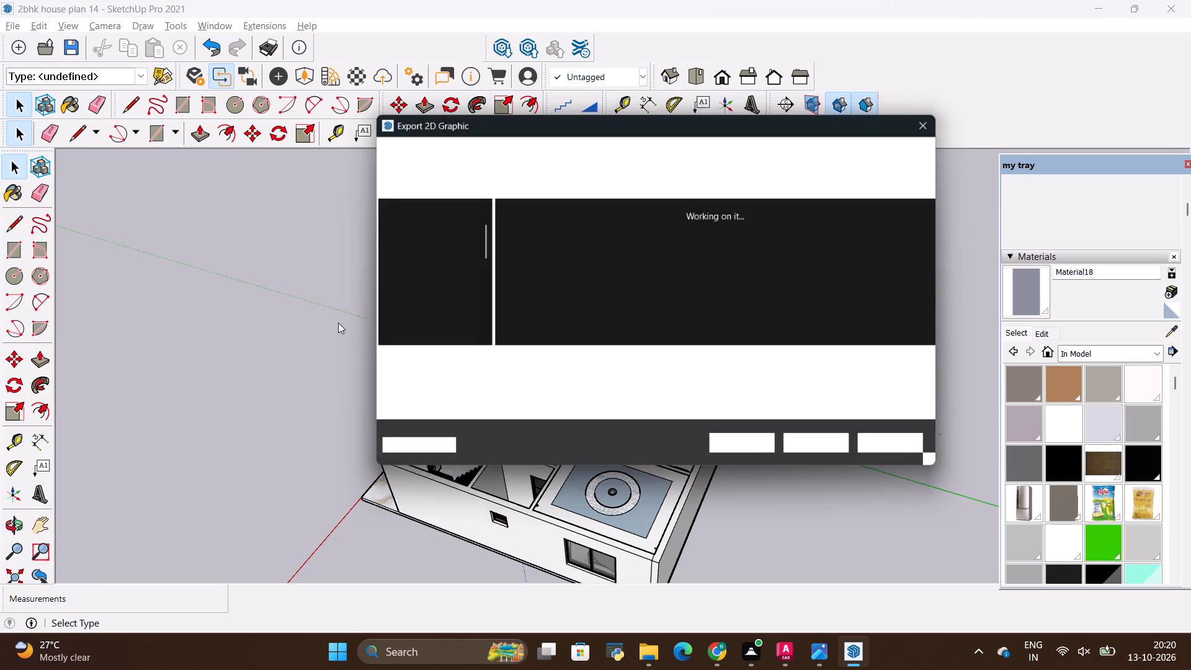
left_click(413, 284)
left_click(832, 446)
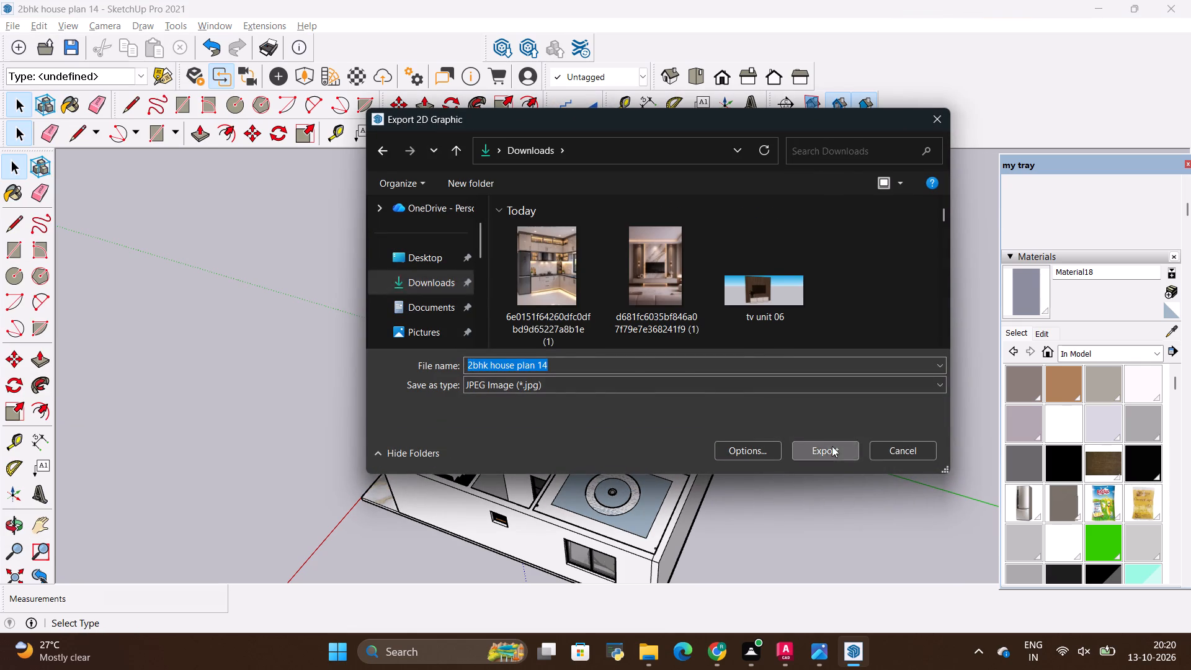